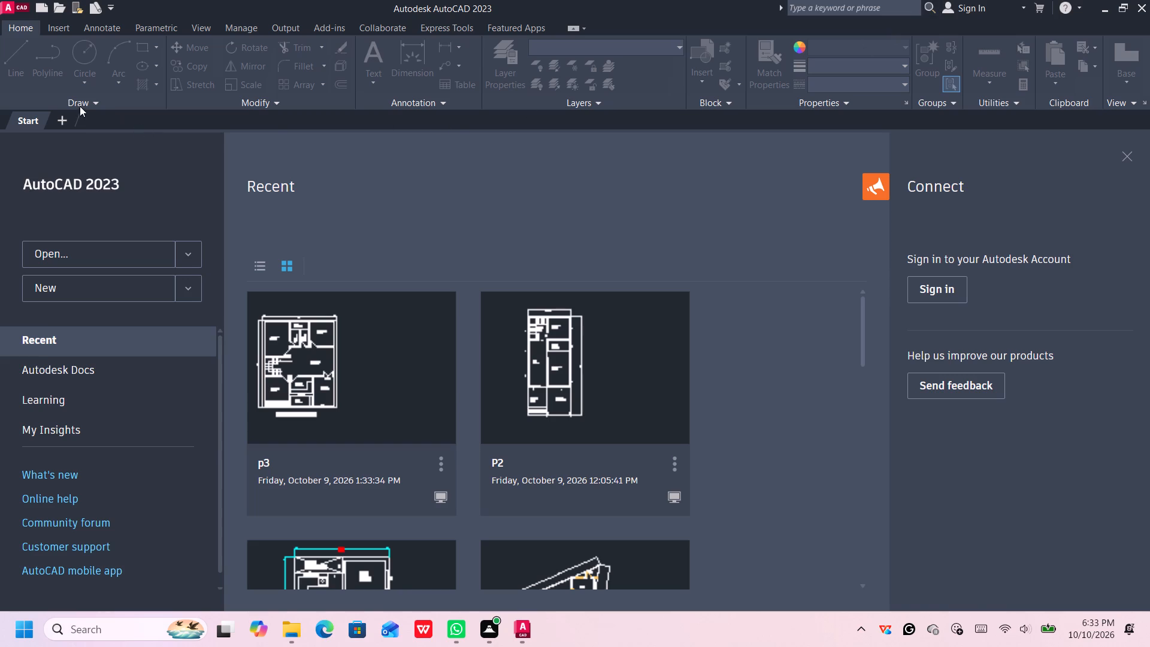
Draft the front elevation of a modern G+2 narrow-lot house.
Create a new blank drawing.
{"action": "left_click", "coordinate": [73, 122]}
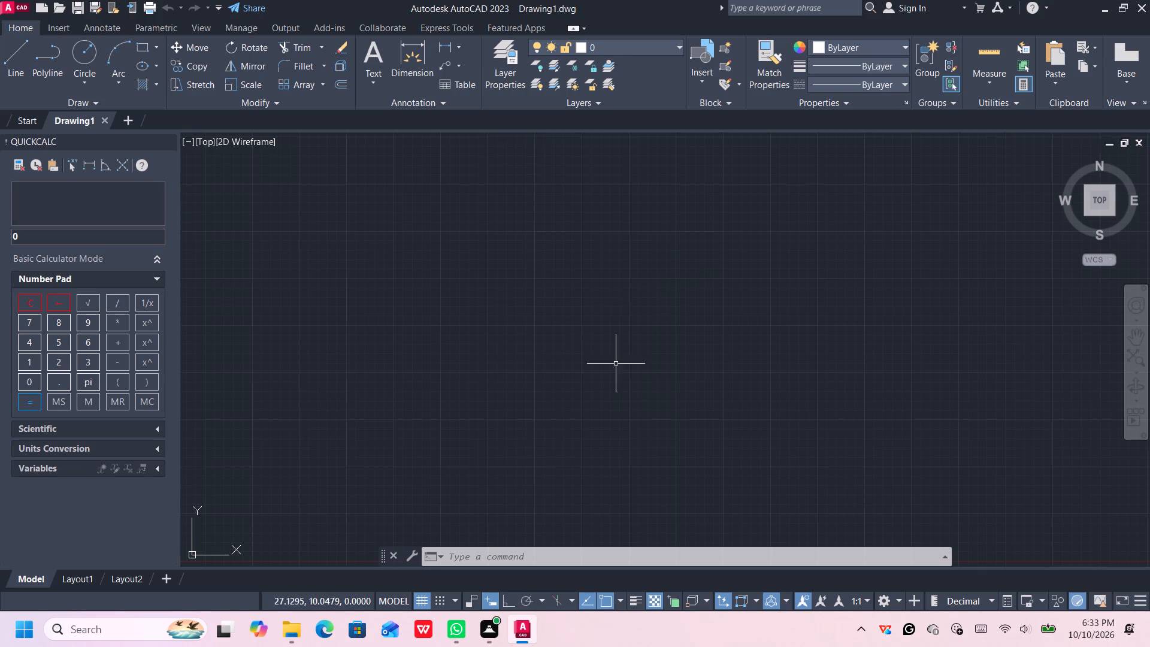
Turn on command log file recording with LOGFILEON.
{"action": "type", "text": "lo"}
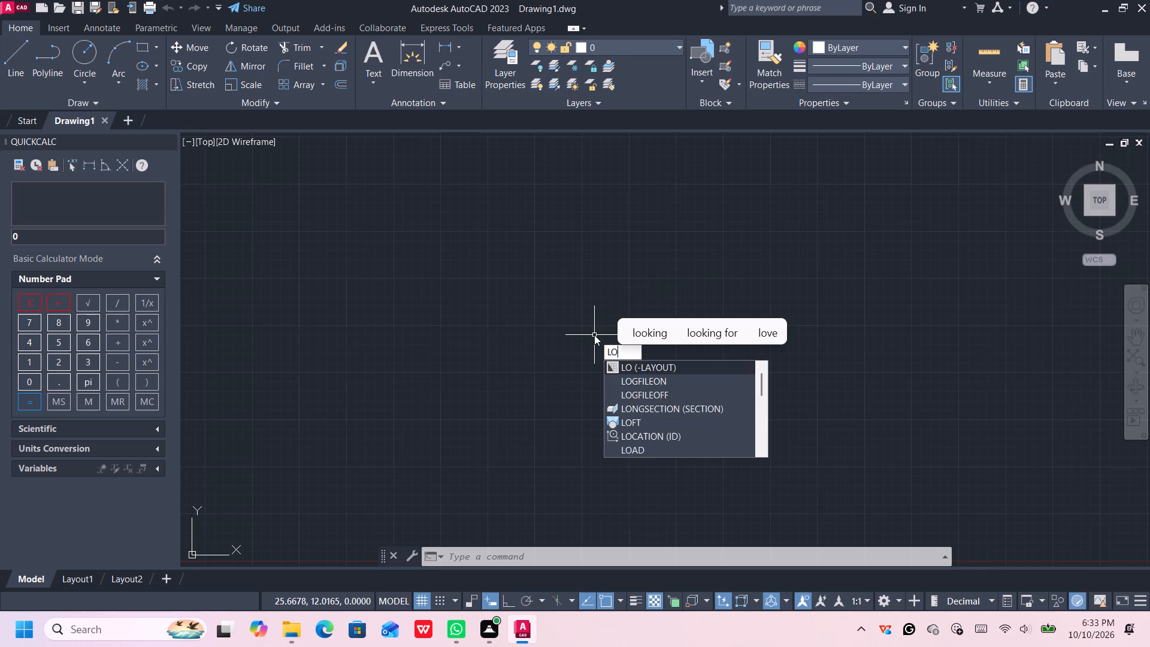
{"action": "left_click", "coordinate": [641, 383]}
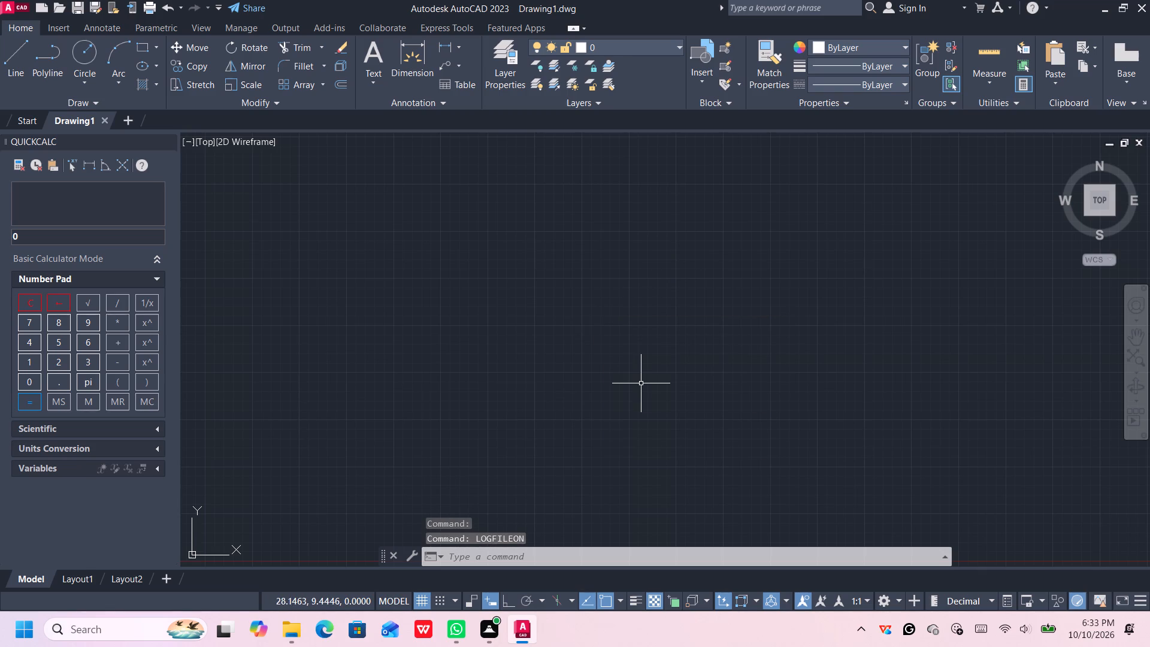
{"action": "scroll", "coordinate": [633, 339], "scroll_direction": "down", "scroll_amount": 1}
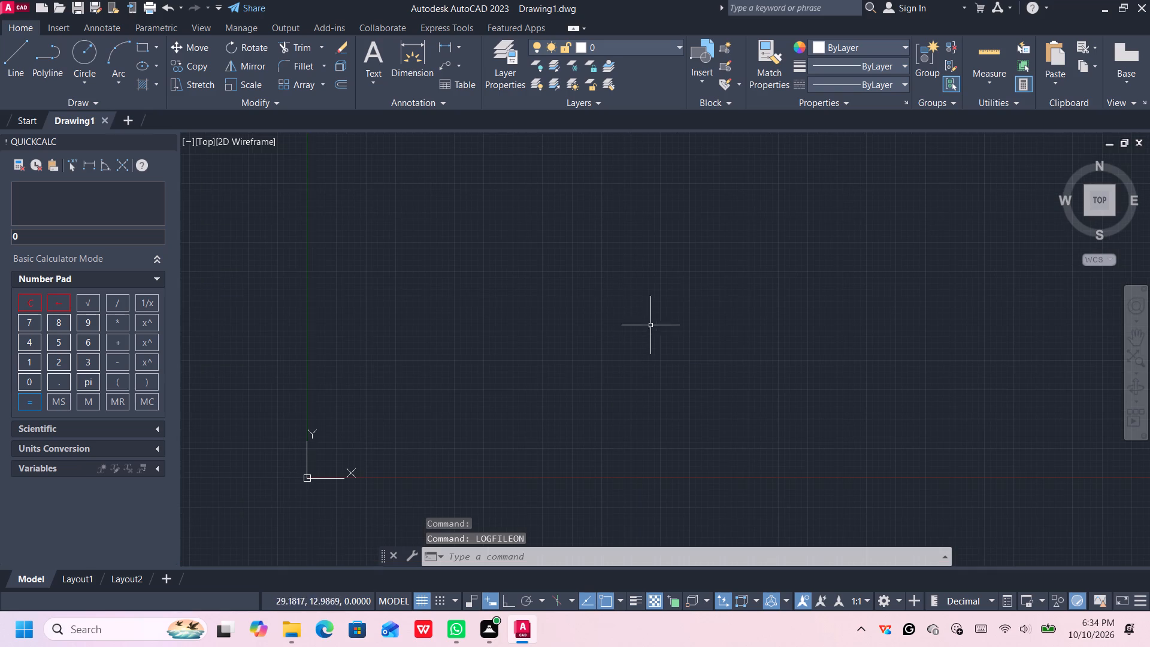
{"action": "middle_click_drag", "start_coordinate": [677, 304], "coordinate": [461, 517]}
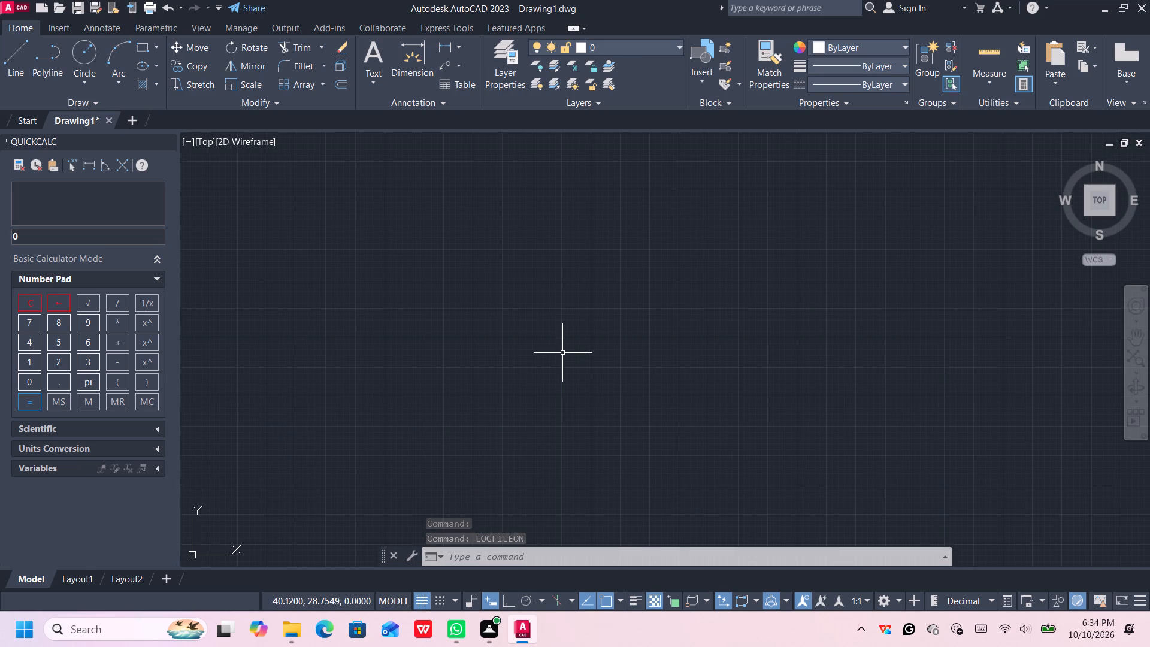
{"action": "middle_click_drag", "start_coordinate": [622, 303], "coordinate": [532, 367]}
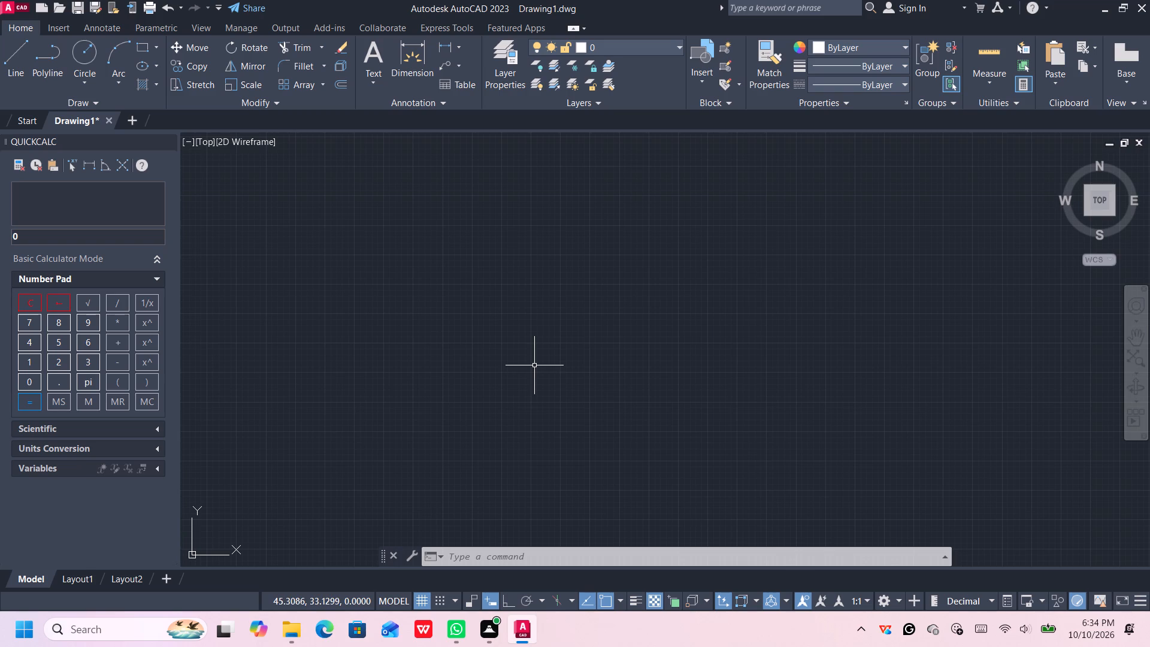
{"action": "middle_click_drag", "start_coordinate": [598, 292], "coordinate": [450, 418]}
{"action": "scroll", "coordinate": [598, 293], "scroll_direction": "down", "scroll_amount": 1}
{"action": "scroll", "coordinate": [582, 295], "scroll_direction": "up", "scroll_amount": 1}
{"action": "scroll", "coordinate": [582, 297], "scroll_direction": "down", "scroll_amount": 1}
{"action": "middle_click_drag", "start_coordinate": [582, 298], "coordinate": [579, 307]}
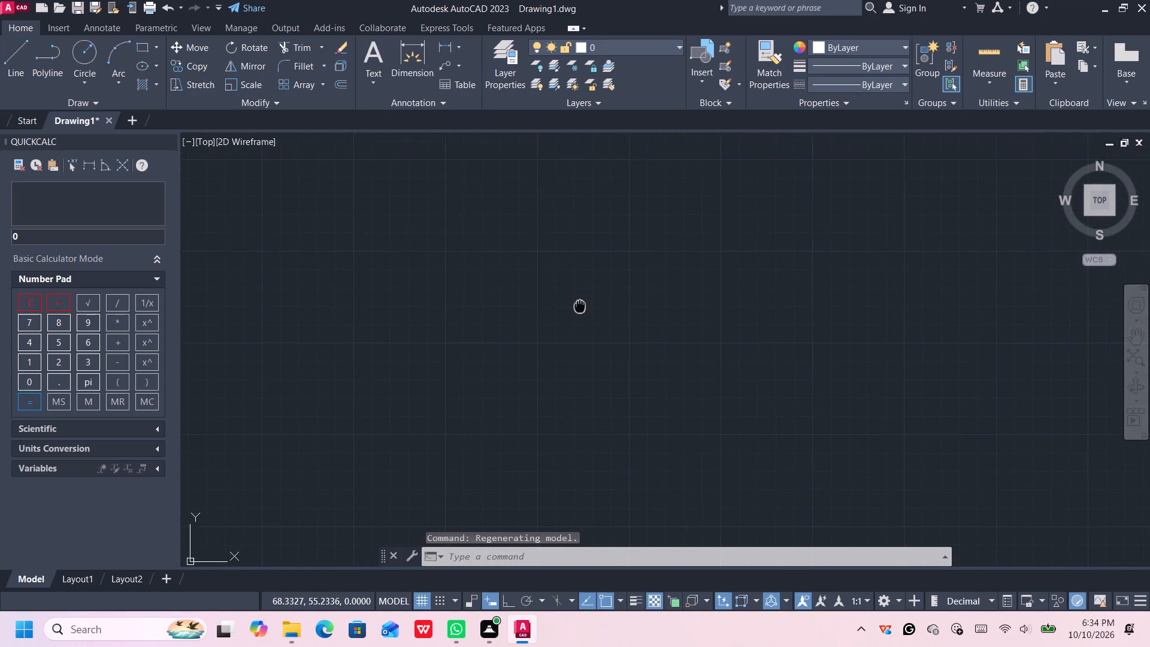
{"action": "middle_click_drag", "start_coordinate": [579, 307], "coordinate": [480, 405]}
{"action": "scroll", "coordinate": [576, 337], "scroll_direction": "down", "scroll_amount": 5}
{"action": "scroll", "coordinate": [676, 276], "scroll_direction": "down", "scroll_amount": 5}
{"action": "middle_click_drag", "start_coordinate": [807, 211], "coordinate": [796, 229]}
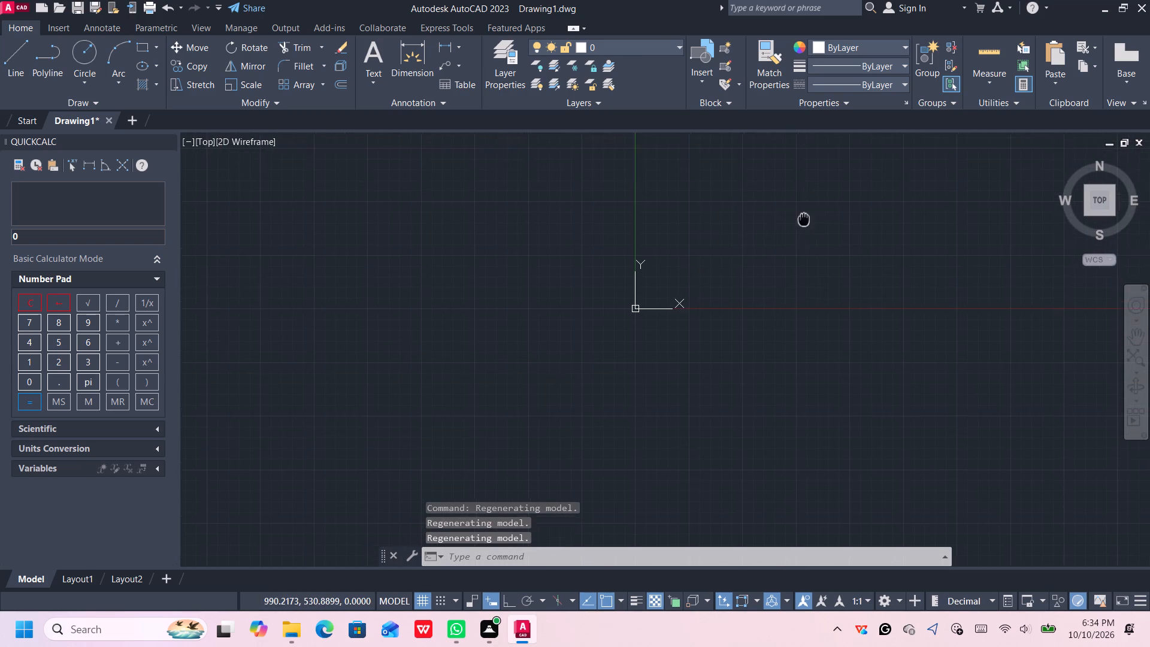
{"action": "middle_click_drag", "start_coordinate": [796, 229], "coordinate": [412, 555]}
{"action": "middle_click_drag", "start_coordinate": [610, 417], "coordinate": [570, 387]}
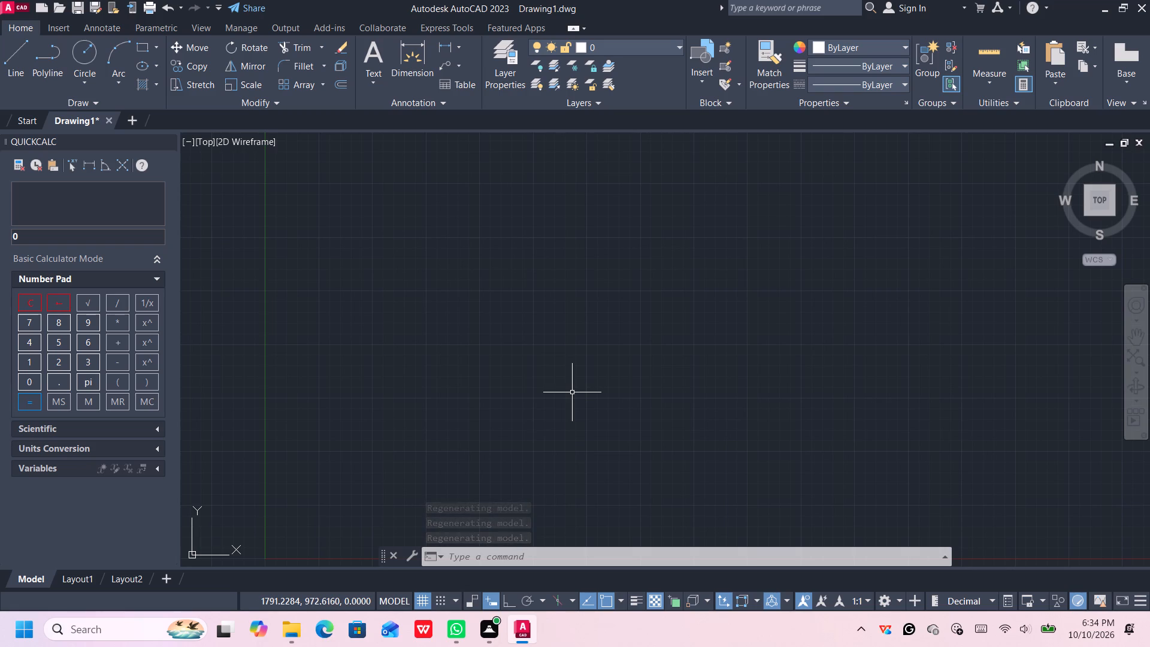
Save the drawing as "2D Sketches Front Elevation" in the 2D Sketches Front Elevation folder under Desktop, synbiosis solutions, civil dwg 2.
{"action": "key", "text": "ctrl+s"}
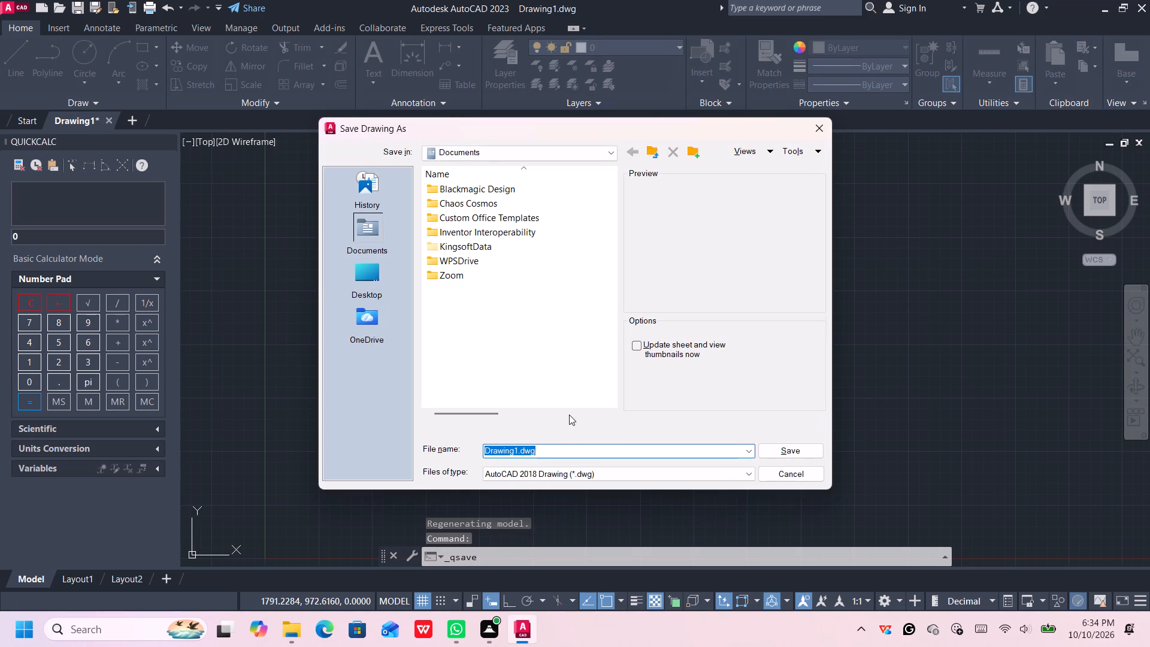
{"action": "double_click", "coordinate": [382, 272]}
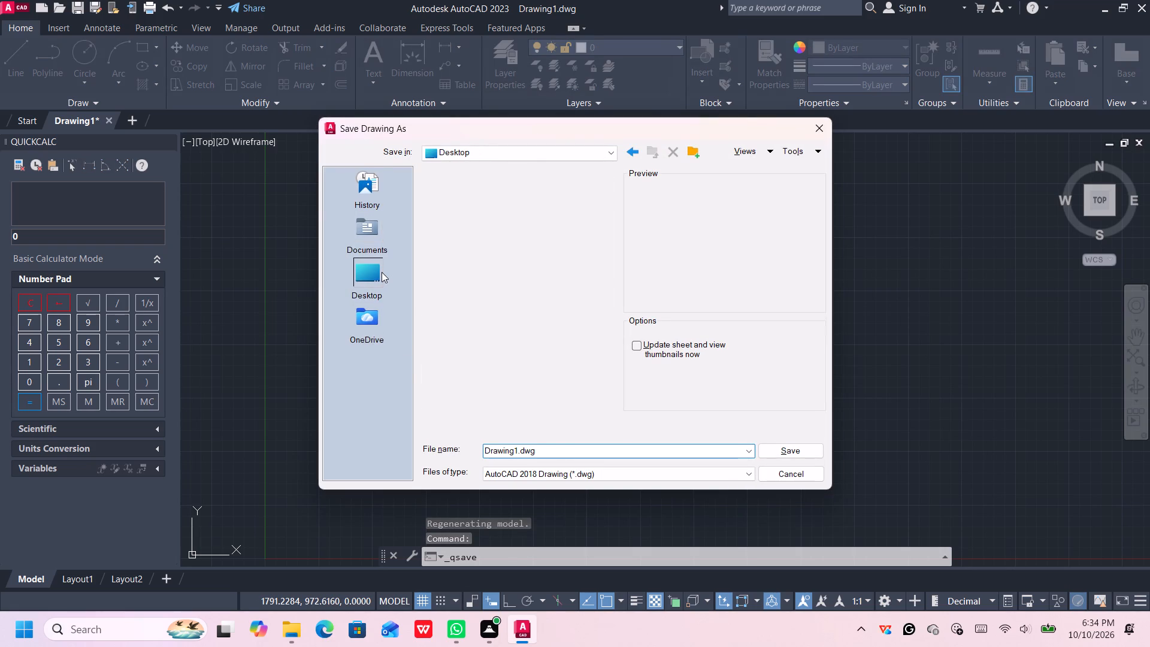
{"action": "scroll", "coordinate": [523, 382], "scroll_direction": "down", "scroll_amount": 6}
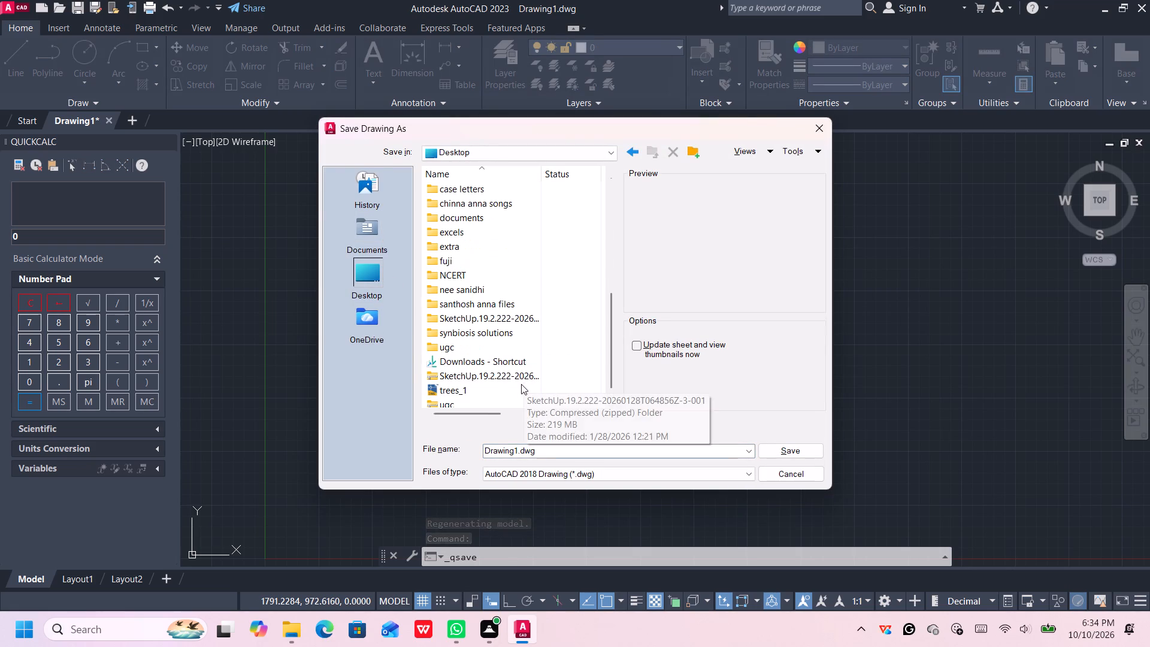
{"action": "scroll", "coordinate": [521, 384], "scroll_direction": "down", "scroll_amount": 2}
{"action": "double_click", "coordinate": [510, 315]}
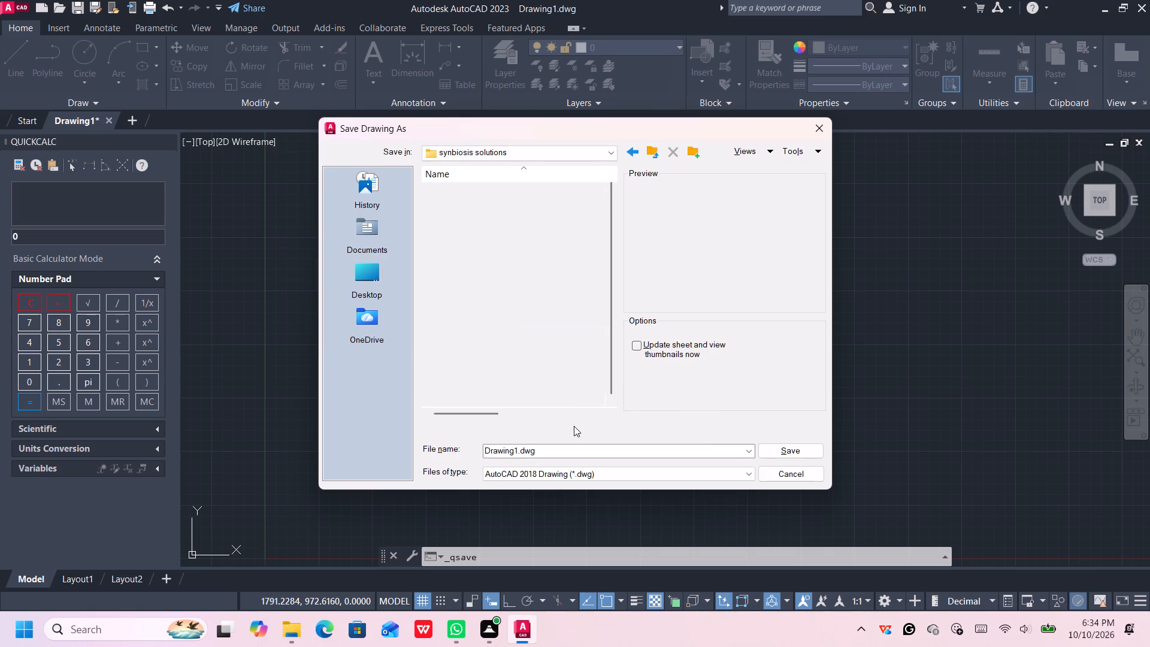
{"action": "left_click", "coordinate": [583, 453]}
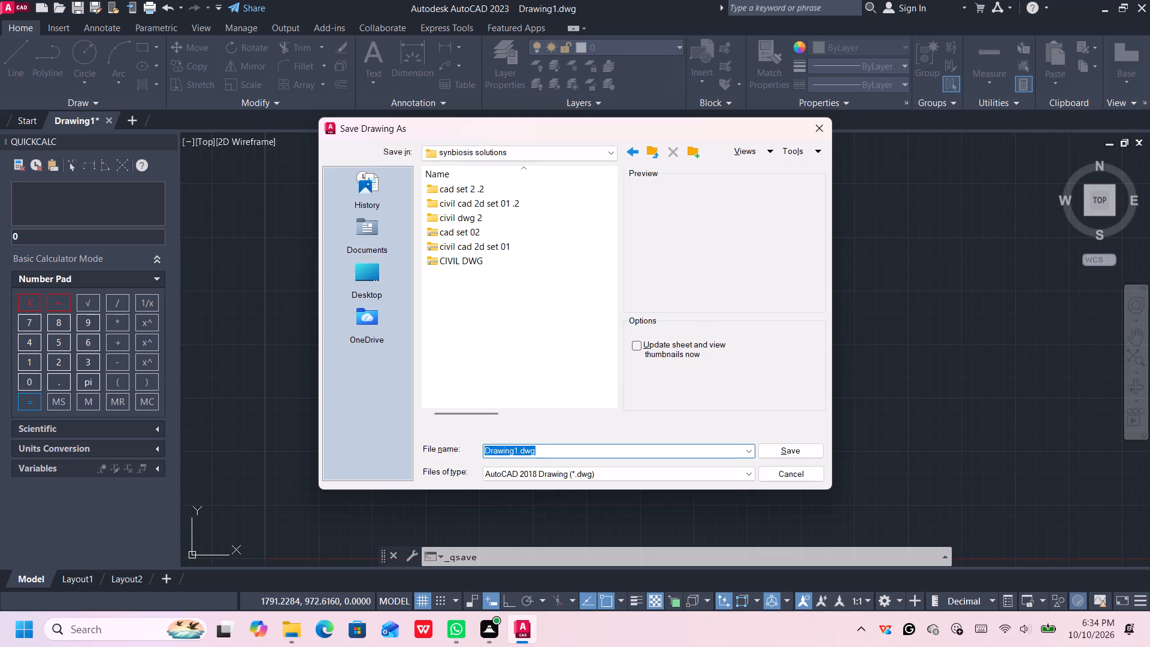
{"action": "key", "text": "BackSpace"}
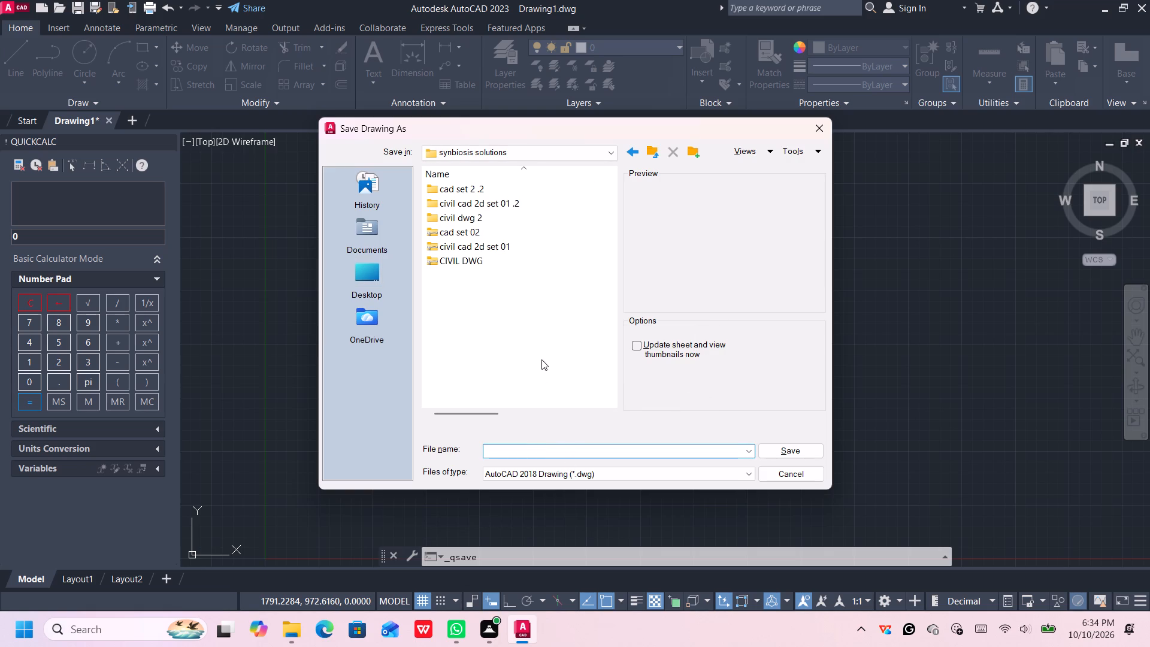
{"action": "double_click", "coordinate": [495, 218]}
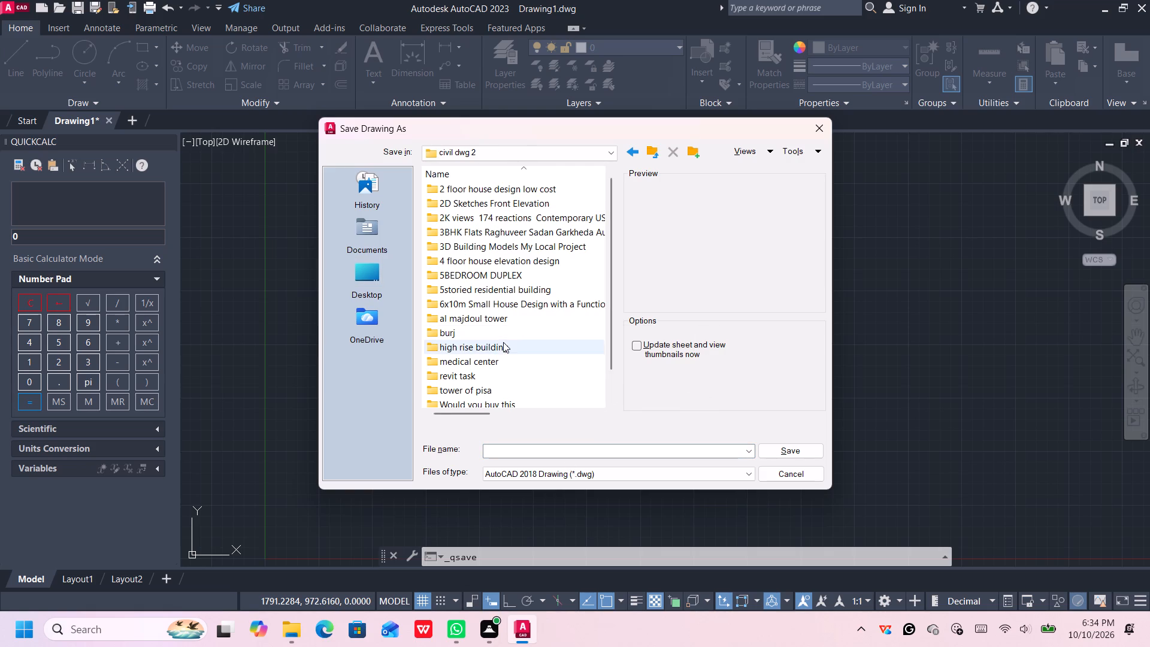
{"action": "key", "text": "2"}
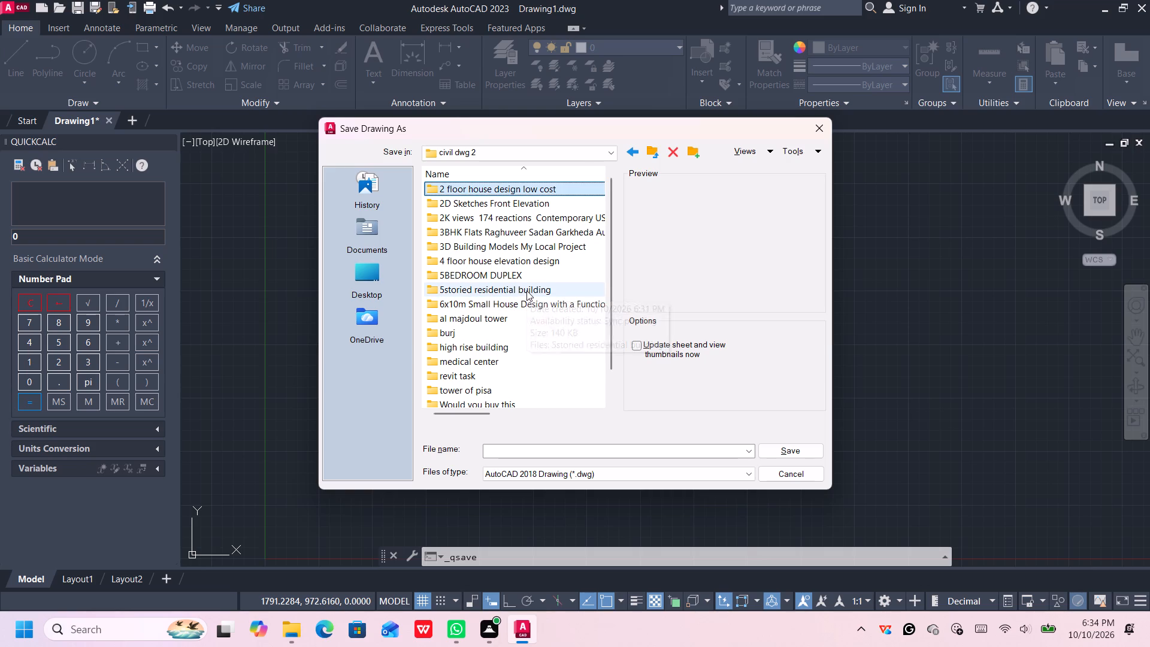
{"action": "left_click", "coordinate": [558, 451]}
{"action": "key", "text": "2"}
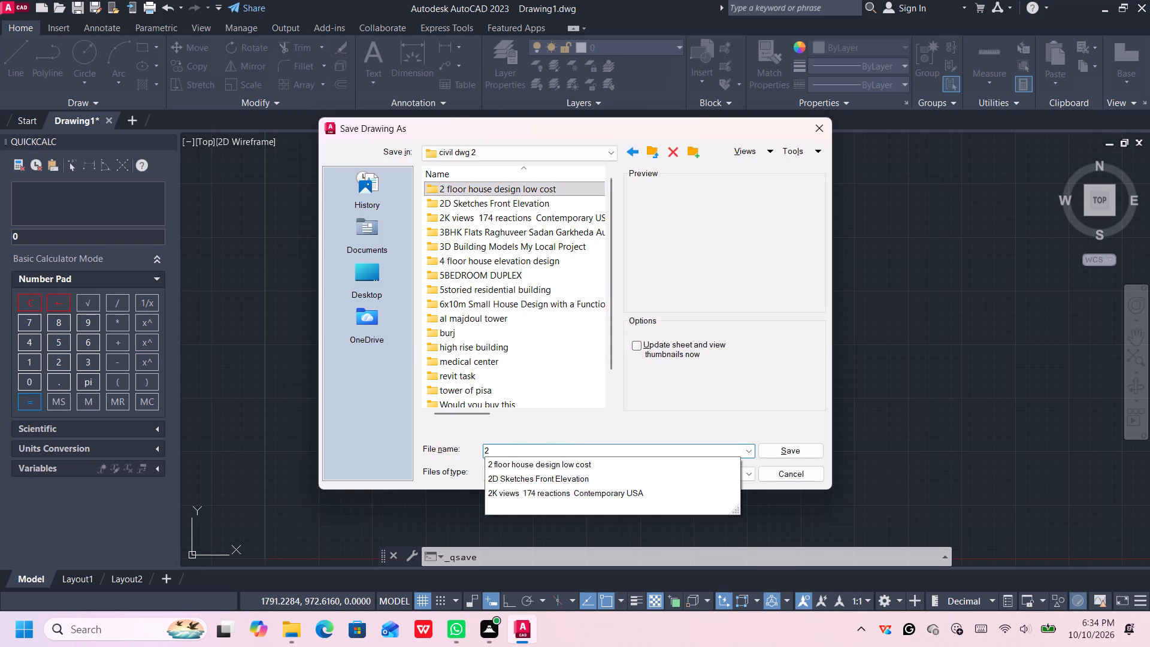
{"action": "left_click", "coordinate": [558, 480]}
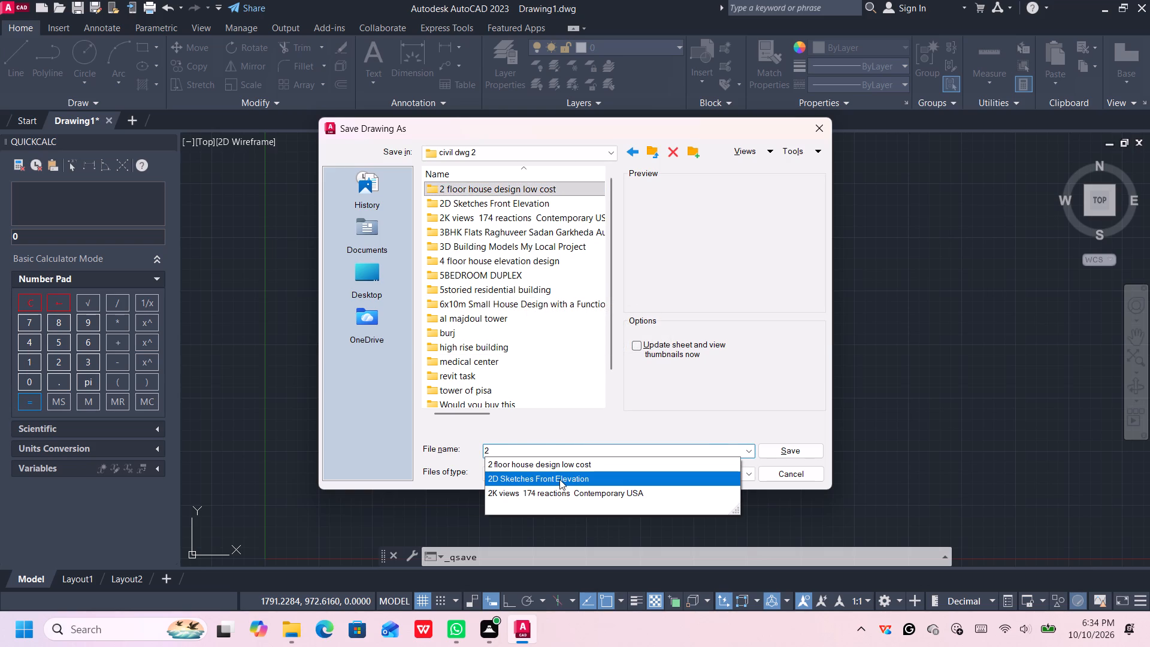
{"action": "left_click", "coordinate": [458, 204]}
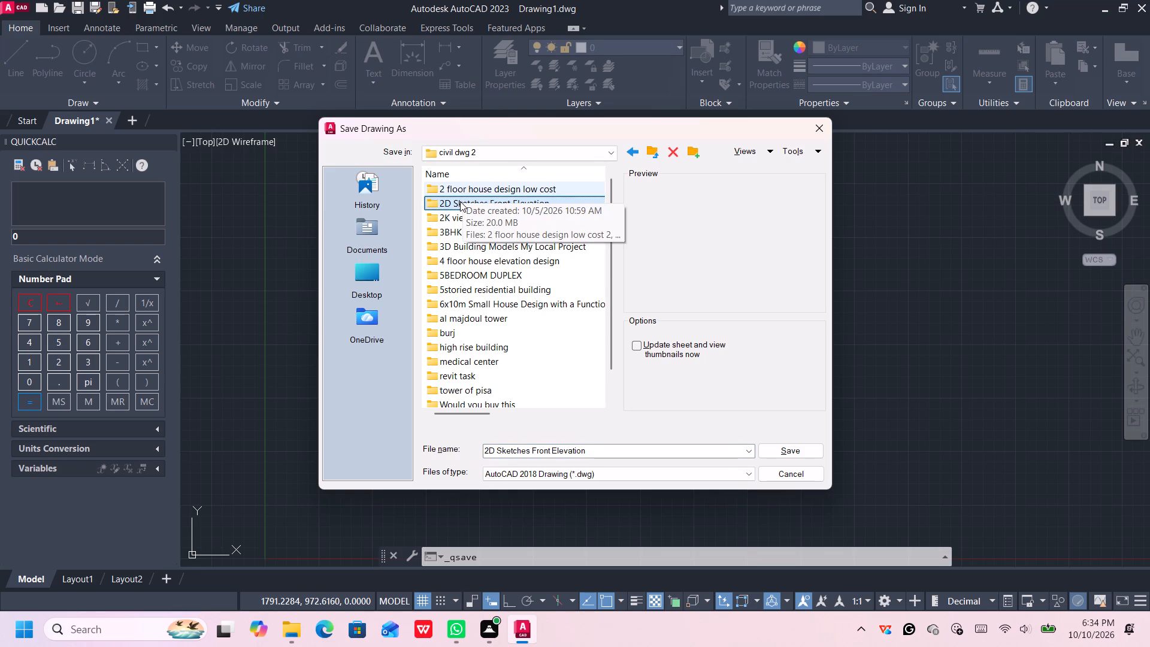
{"action": "double_click", "coordinate": [449, 201]}
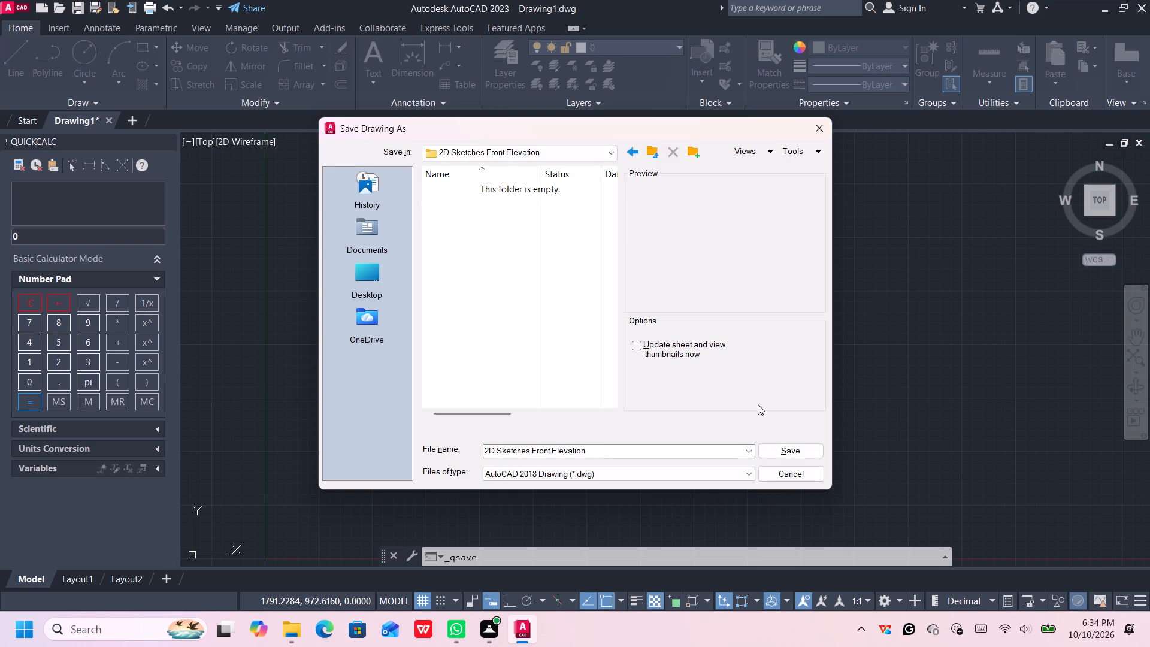
{"action": "left_click", "coordinate": [806, 446]}
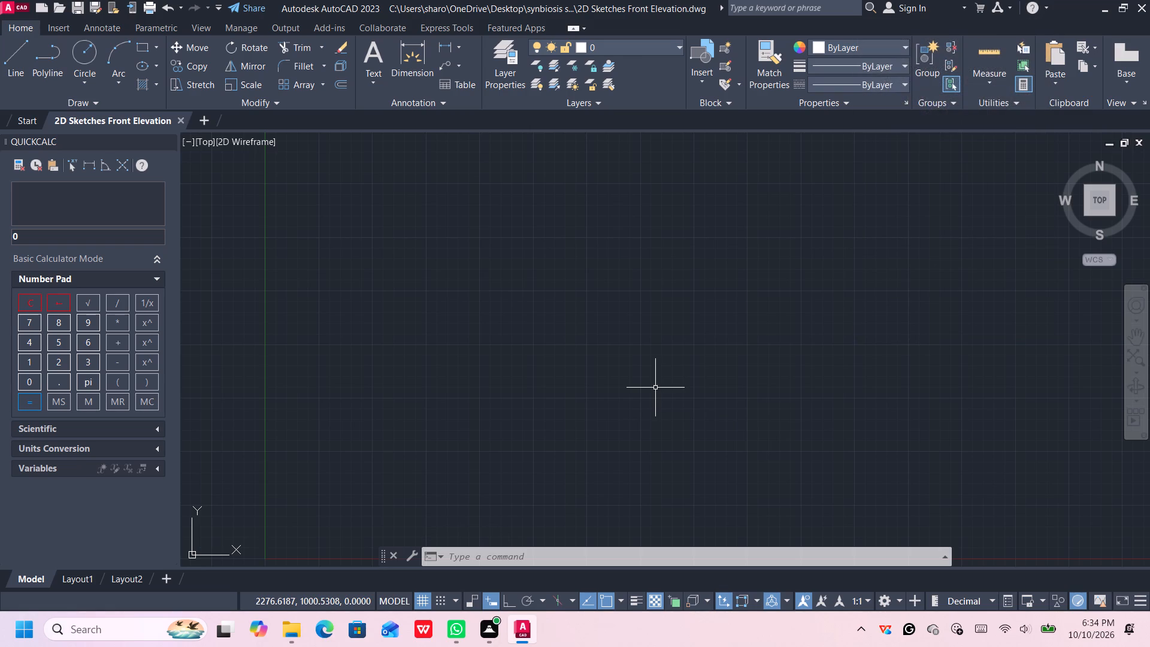
Set the drawing's length units to Engineering with 0'-0.0" precision.
{"action": "middle_click_drag", "start_coordinate": [762, 280], "coordinate": [733, 292]}
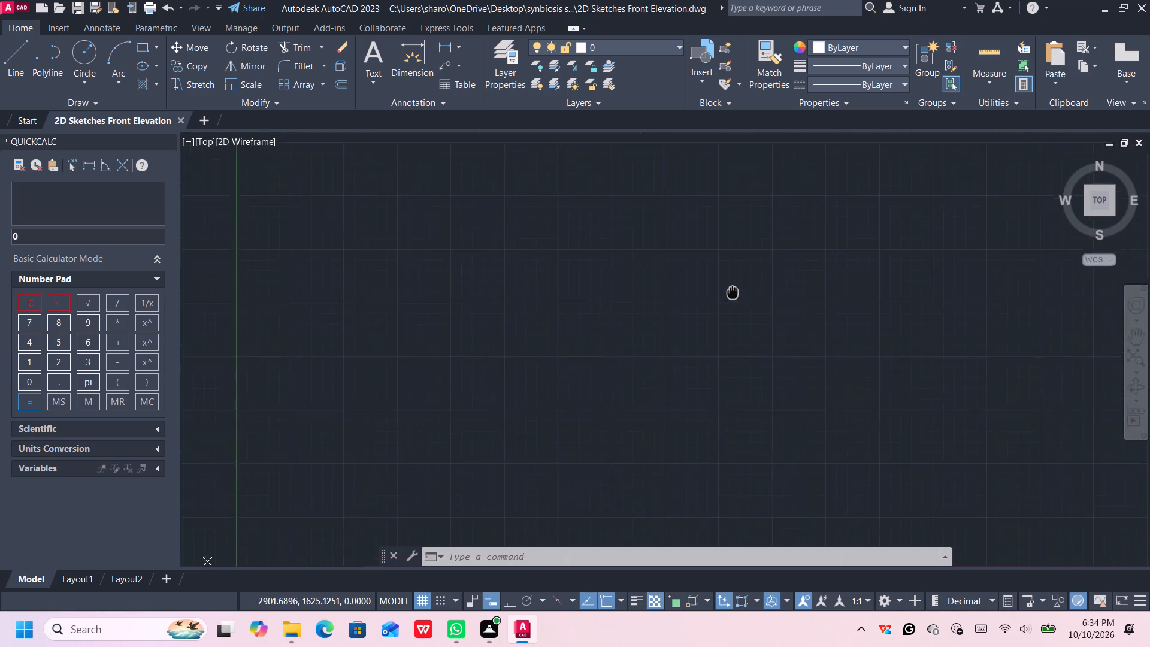
{"action": "middle_click_drag", "start_coordinate": [733, 292], "coordinate": [613, 362]}
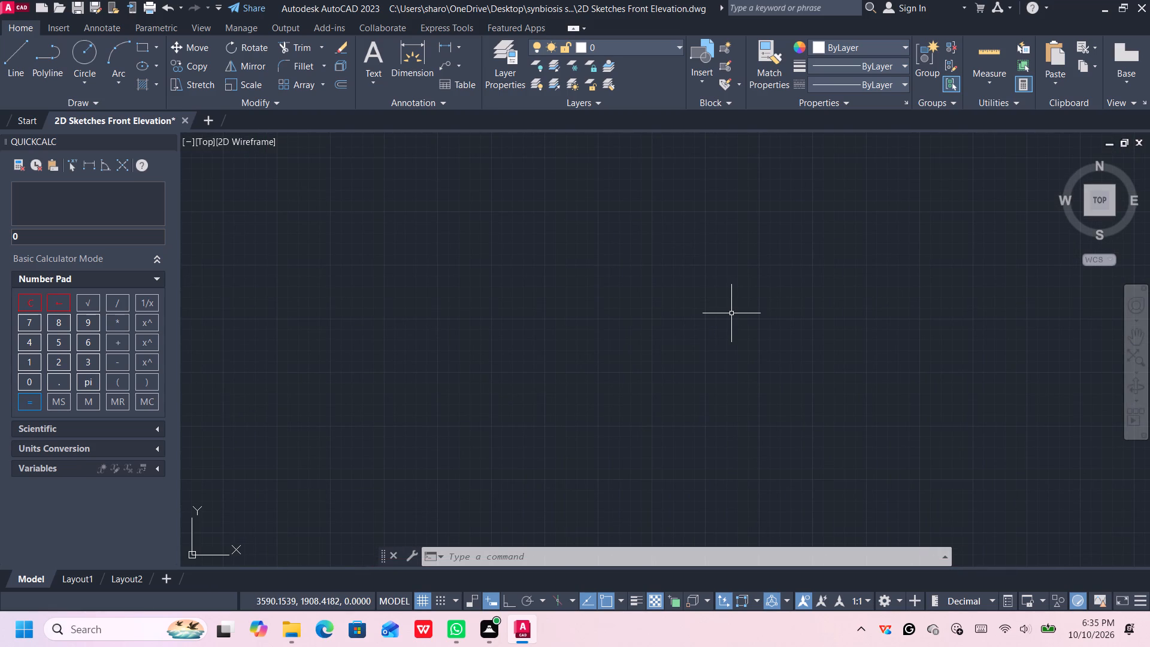
{"action": "scroll", "coordinate": [706, 208], "scroll_direction": "down", "scroll_amount": 1}
{"action": "middle_click_drag", "start_coordinate": [704, 212], "coordinate": [697, 221]}
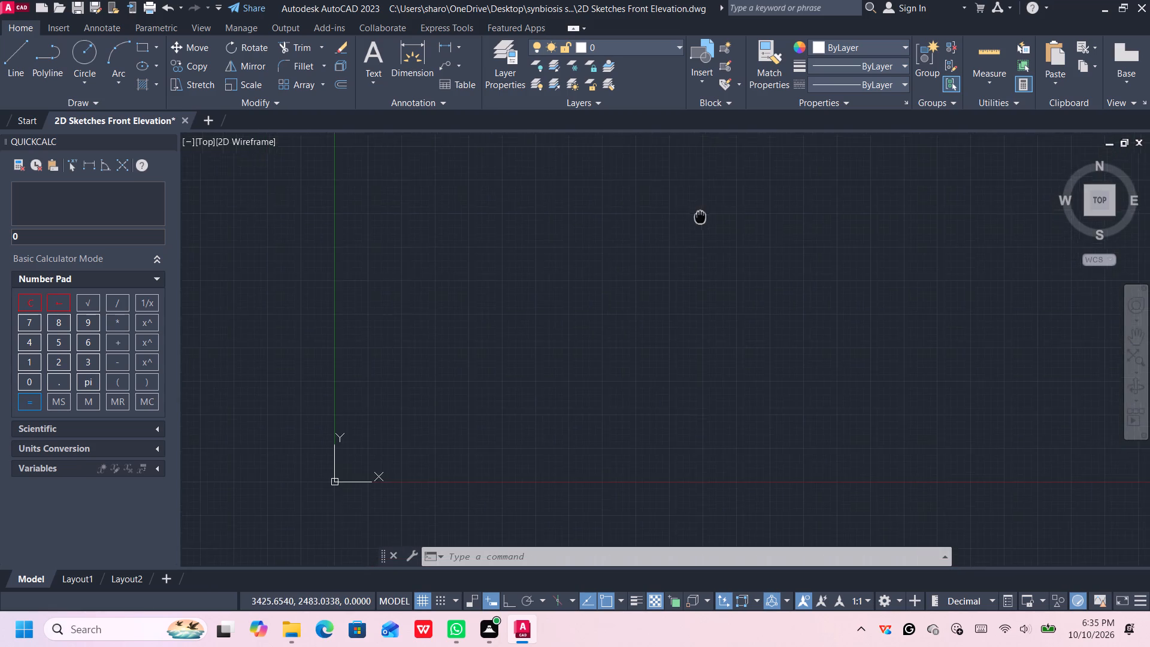
{"action": "middle_click_drag", "start_coordinate": [697, 221], "coordinate": [544, 336]}
{"action": "type", "text": "un"}
{"action": "key", "text": "Return"}
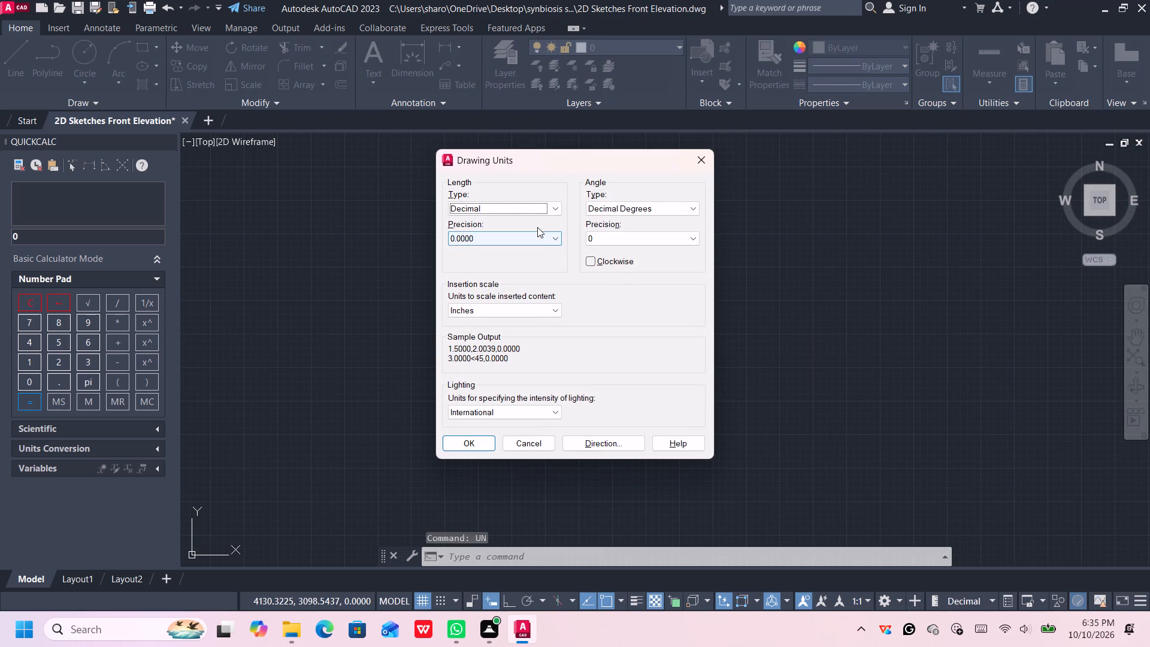
{"action": "left_click", "coordinate": [541, 210]}
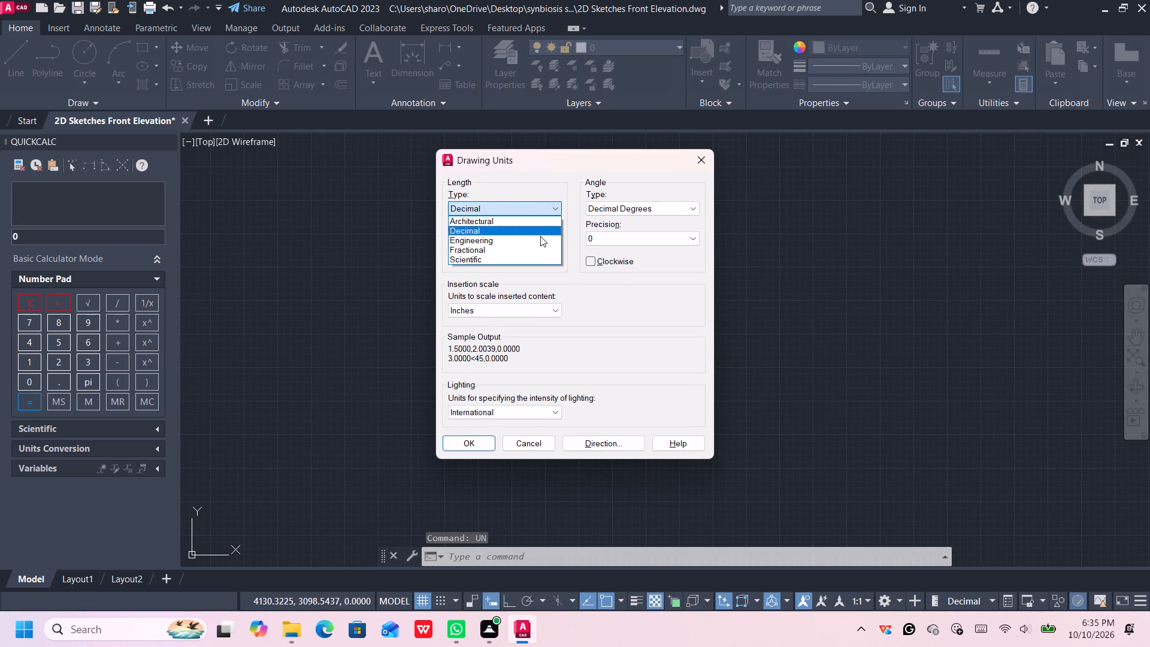
{"action": "left_click", "coordinate": [542, 240]}
{"action": "left_click", "coordinate": [542, 241]}
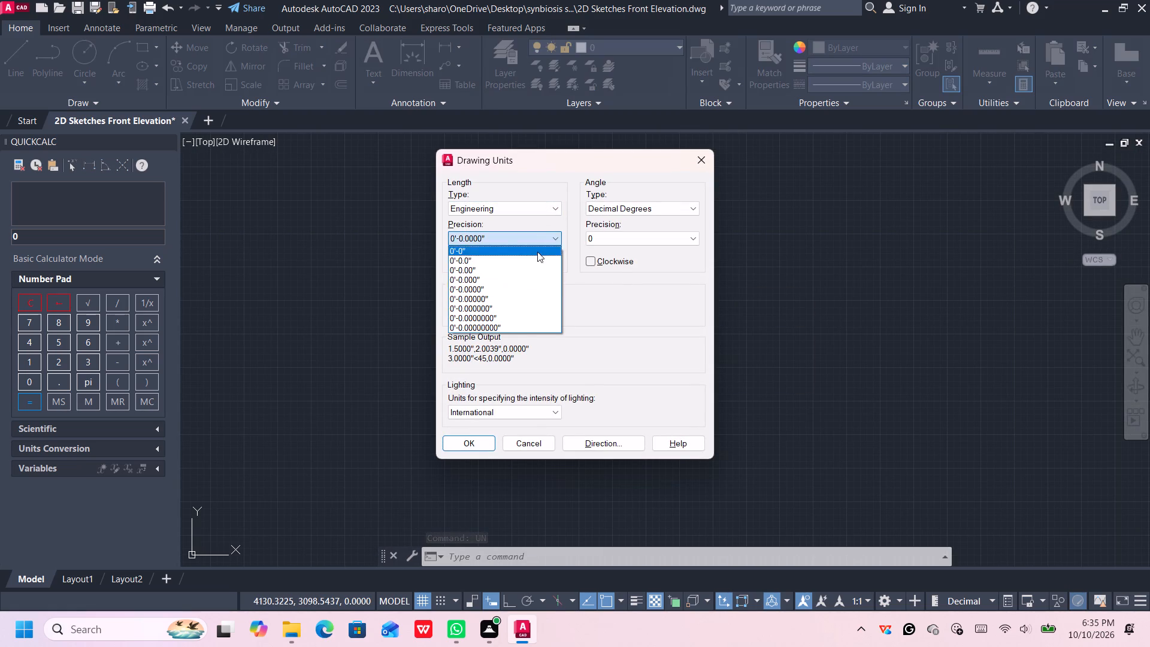
{"action": "left_click", "coordinate": [536, 258]}
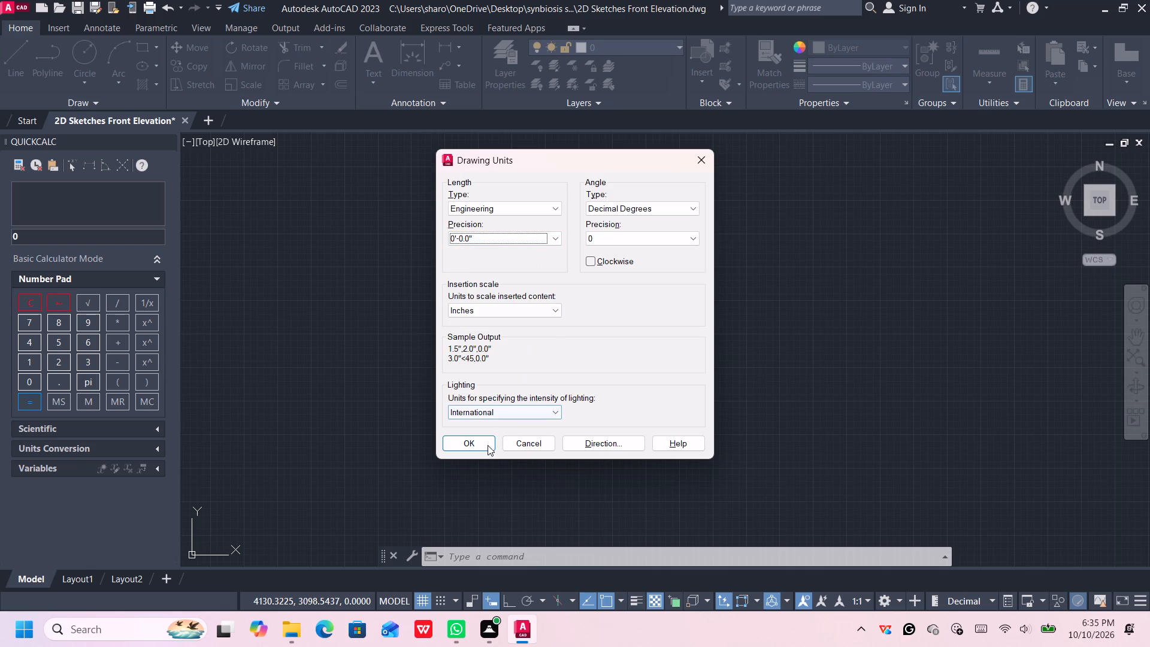
{"action": "left_click", "coordinate": [485, 451]}
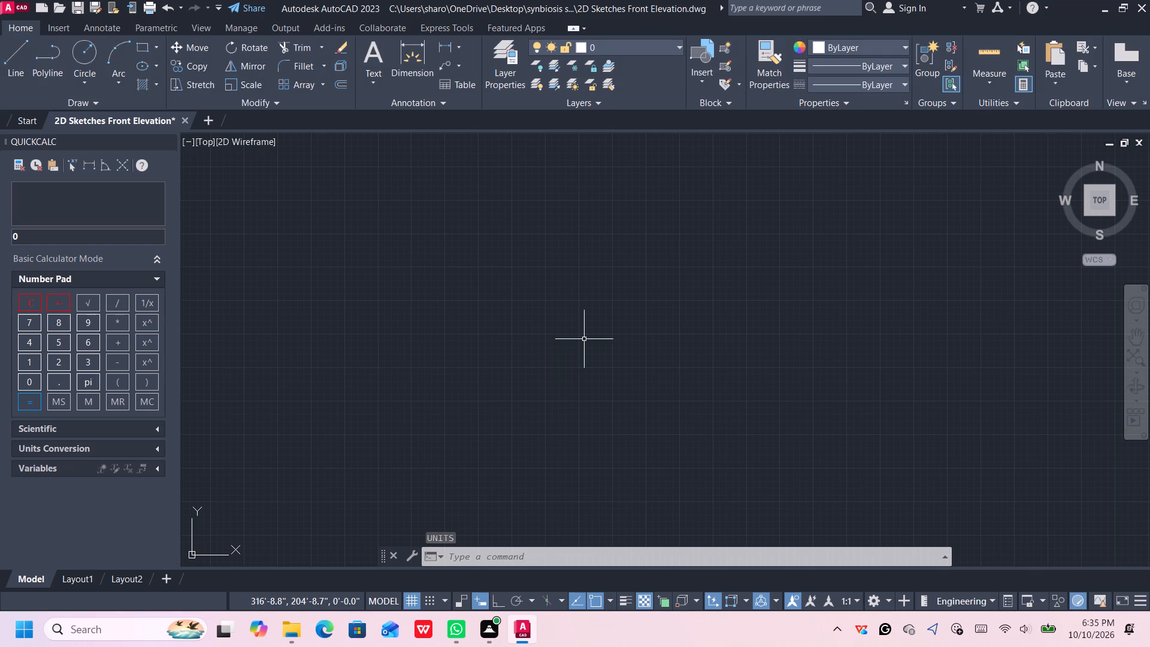
Set the Standard dimension style's primary linear units to Engineering format with 0'-0.0" precision.
{"action": "key", "text": "d"}
{"action": "key", "text": "Return"}
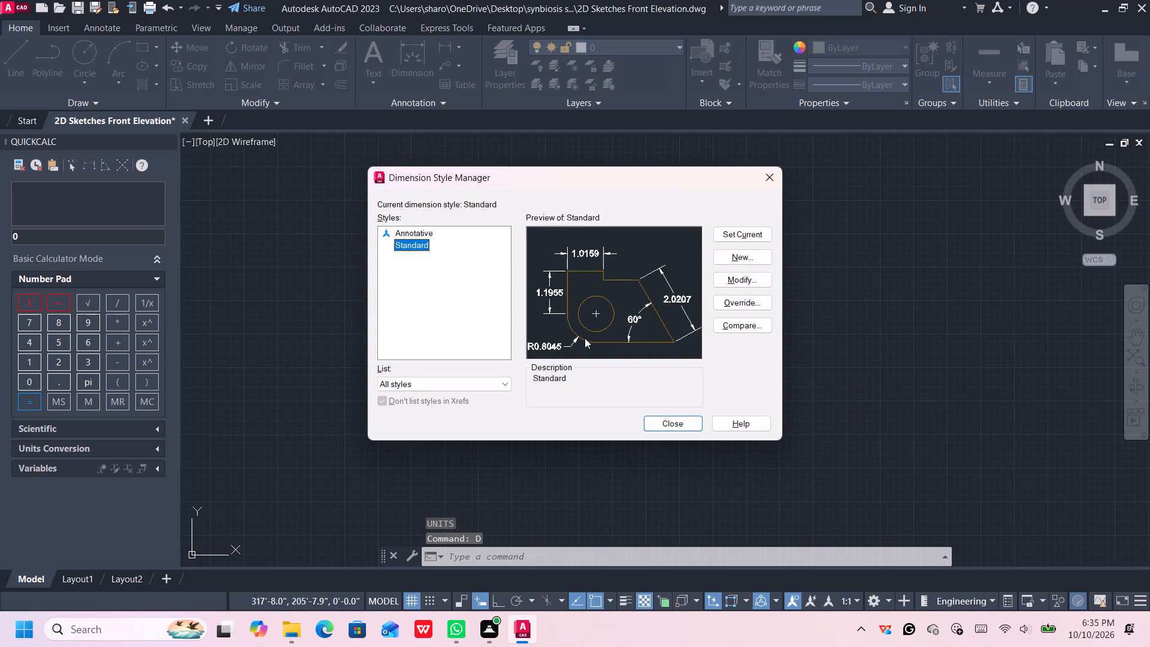
{"action": "left_click", "coordinate": [762, 284]}
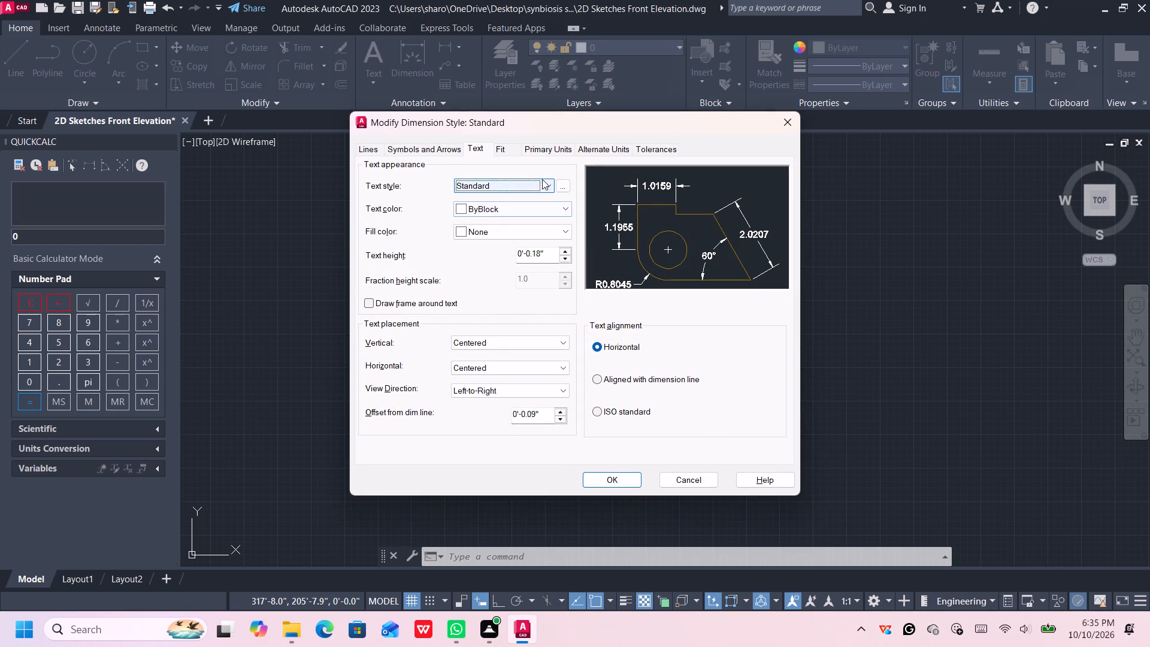
{"action": "left_click", "coordinate": [556, 148]}
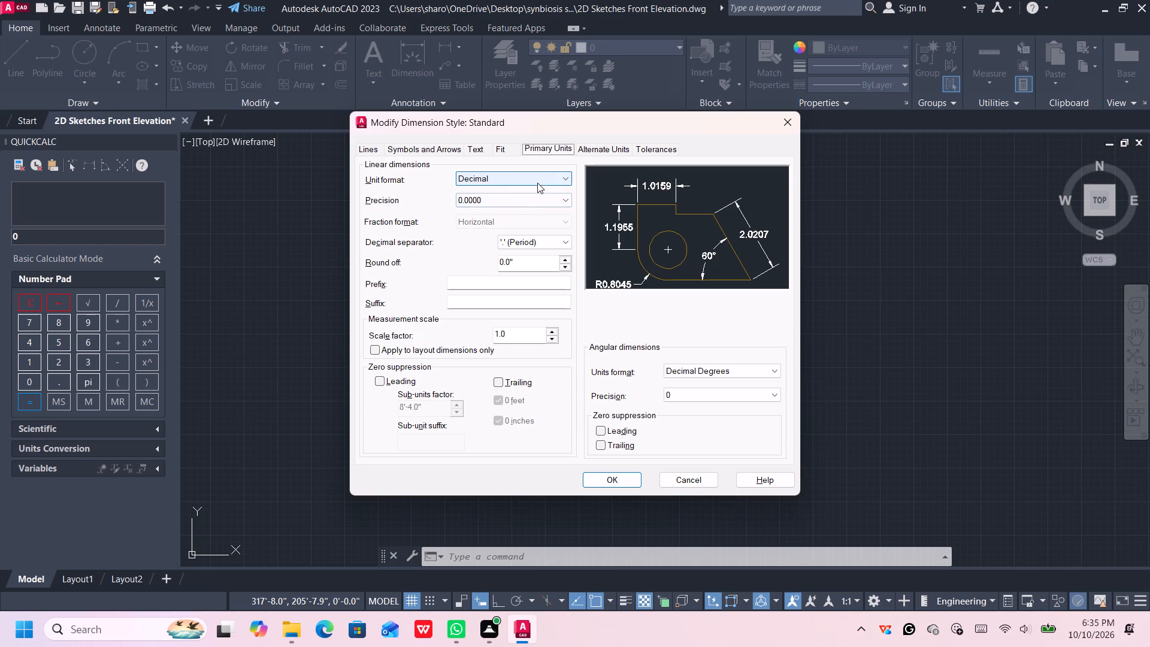
{"action": "left_click", "coordinate": [537, 183]}
{"action": "left_click", "coordinate": [523, 208]}
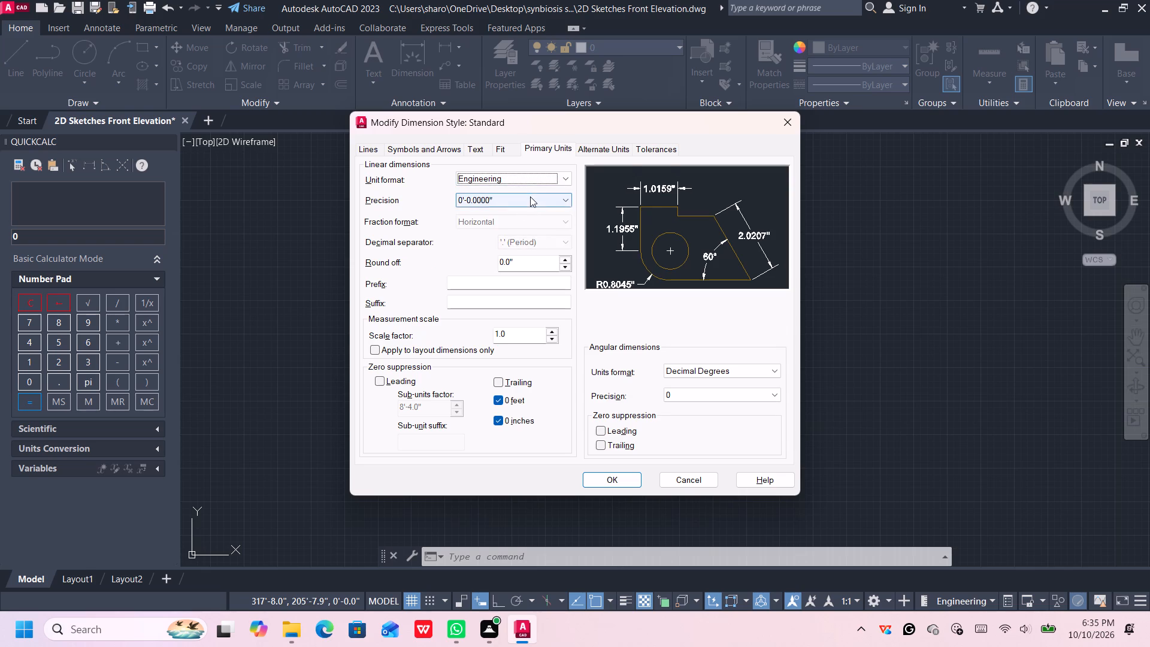
{"action": "left_click", "coordinate": [530, 196]}
{"action": "left_click", "coordinate": [520, 219]}
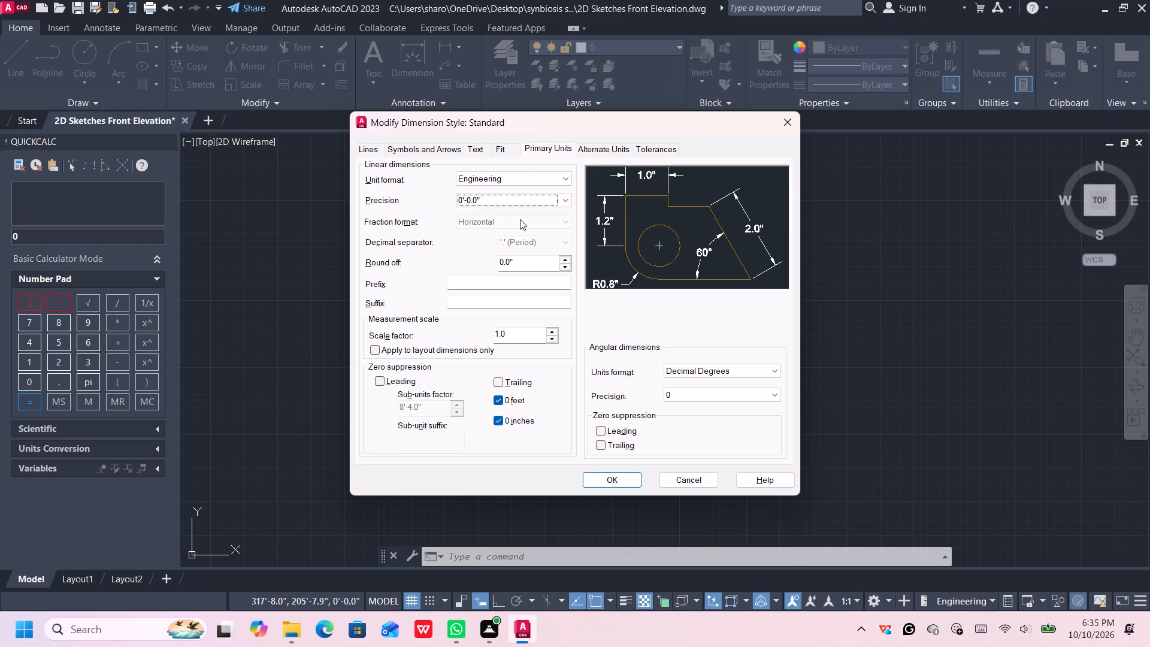
Apply the dimension style changes and make the Standard style current.
{"action": "left_click", "coordinate": [600, 485]}
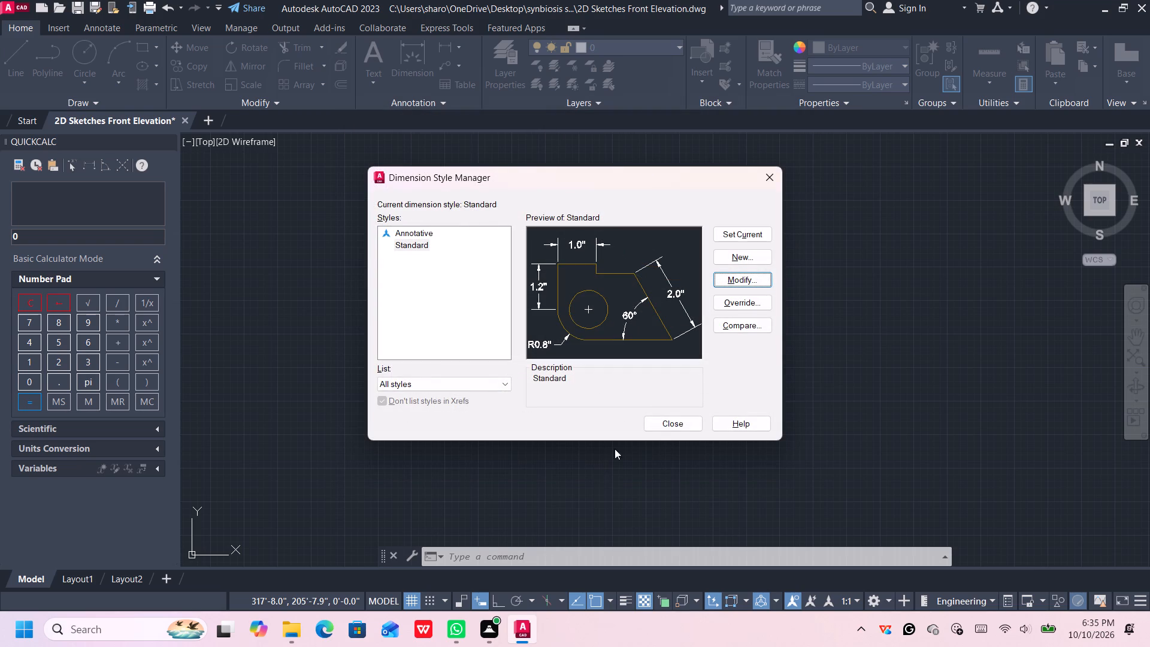
{"action": "left_click", "coordinate": [753, 231]}
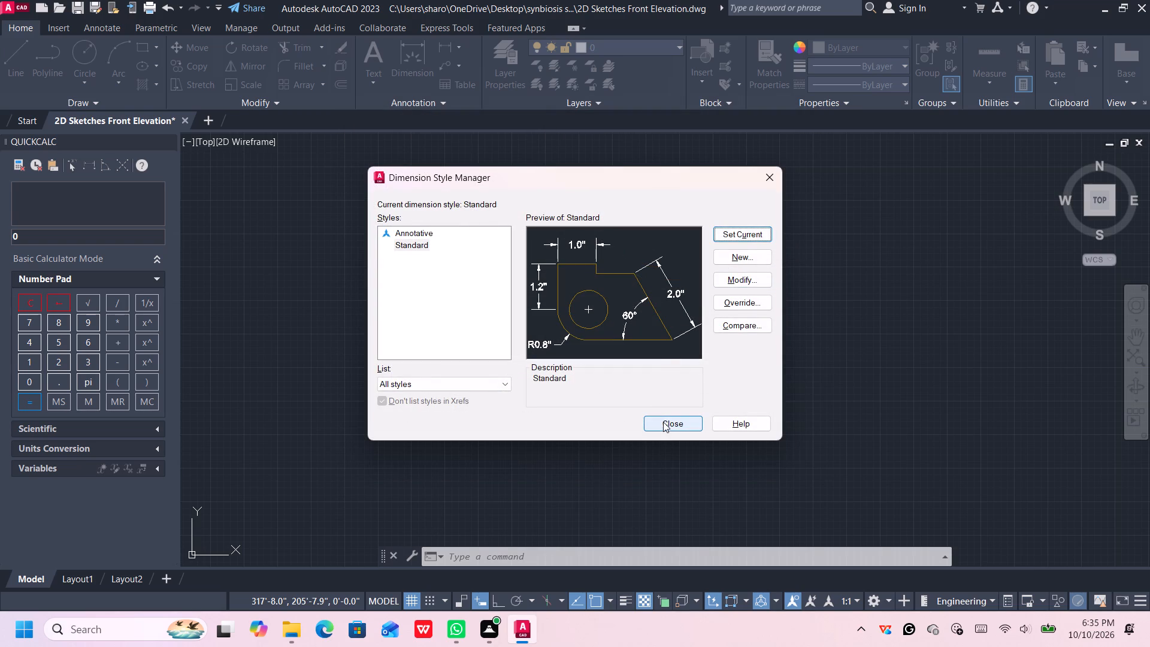
{"action": "left_click", "coordinate": [663, 422]}
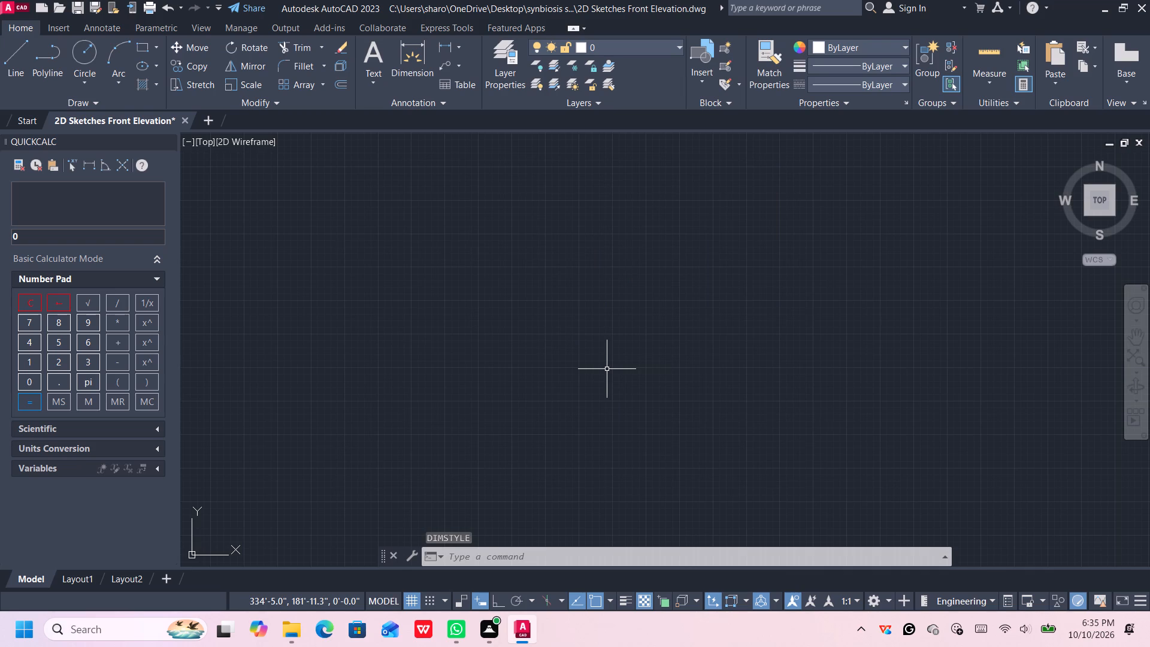
With Ortho mode turned on, draw a 50' horizontal line as the elevation's ground line.
{"action": "left_click", "coordinate": [496, 598]}
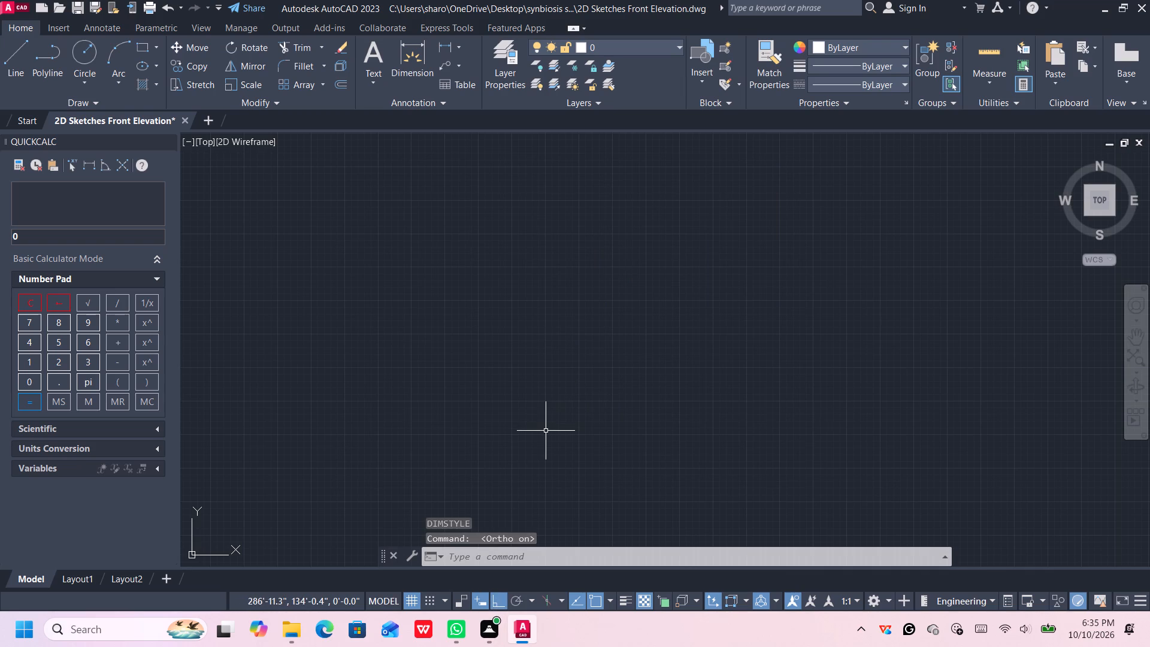
{"action": "key", "text": "l"}
{"action": "key", "text": "Return"}
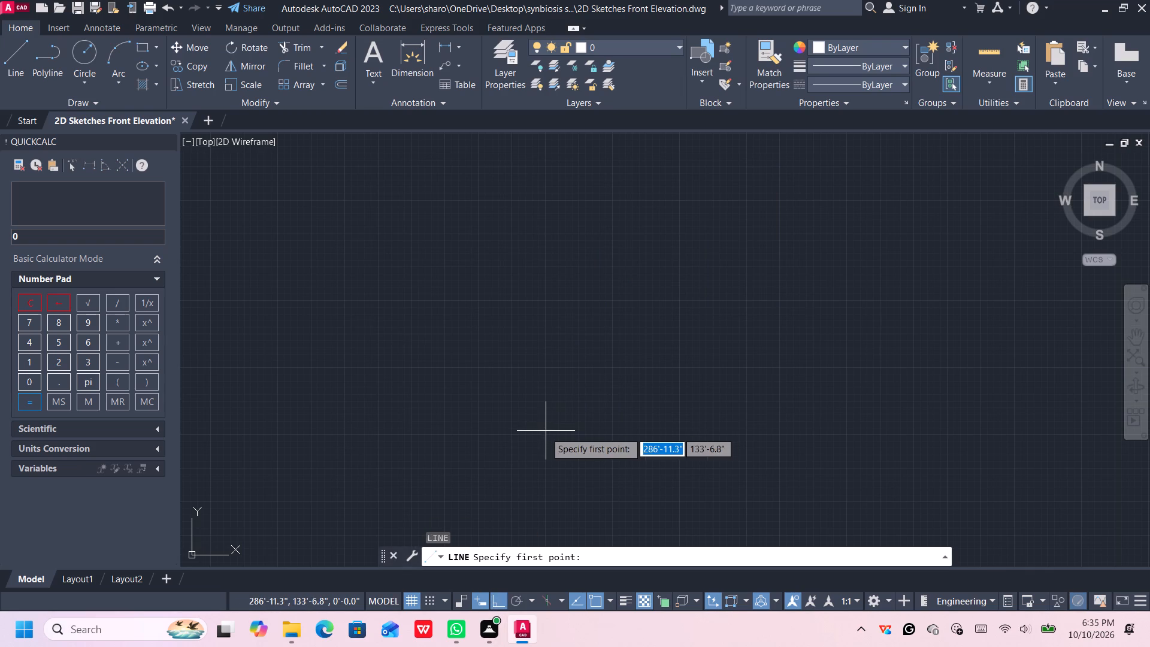
{"action": "left_click", "coordinate": [465, 491]}
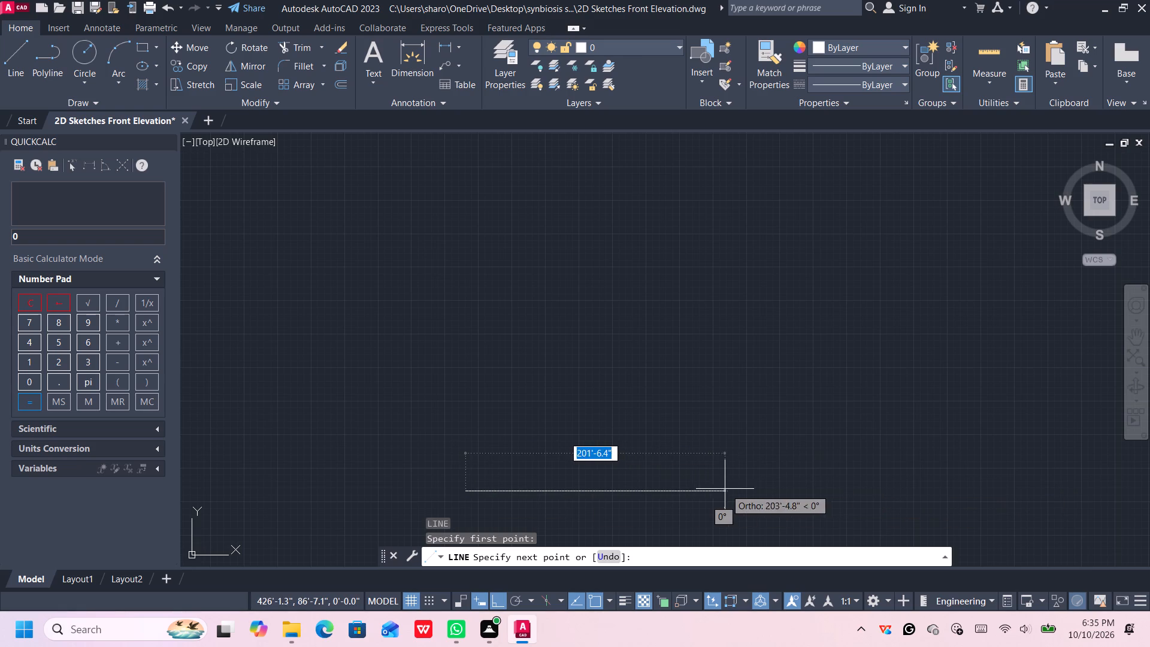
{"action": "scroll", "coordinate": [489, 451], "scroll_direction": "up", "scroll_amount": 1}
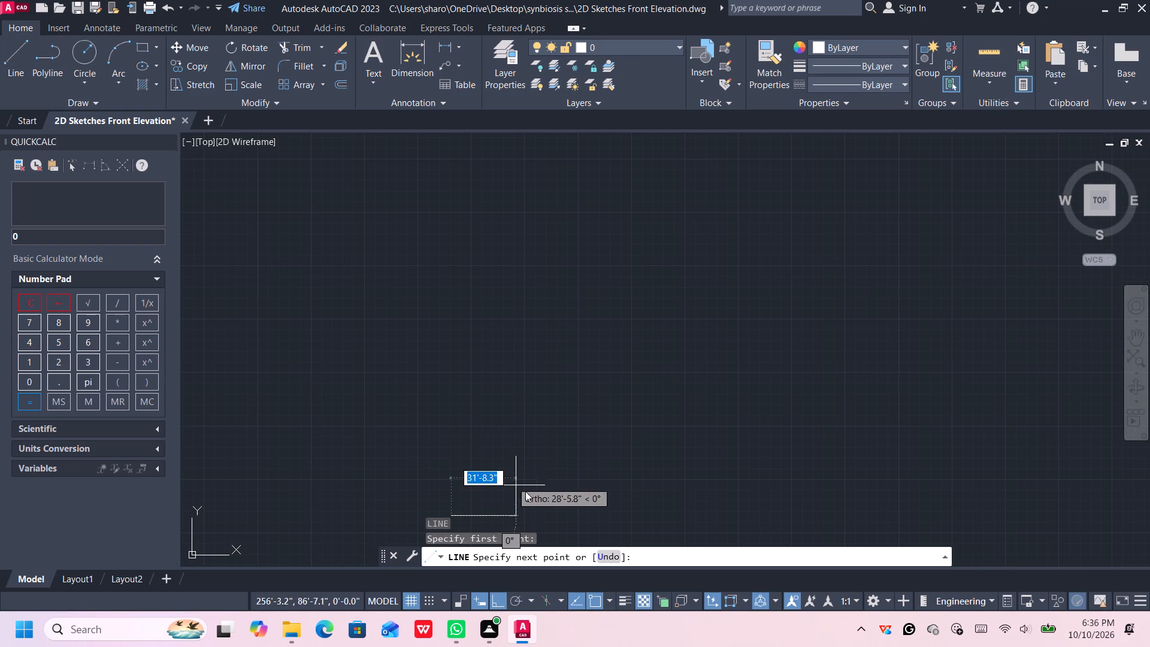
{"action": "scroll", "coordinate": [528, 492], "scroll_direction": "down", "scroll_amount": 1}
{"action": "middle_click_drag", "start_coordinate": [529, 494], "coordinate": [655, 370]}
{"action": "scroll", "coordinate": [551, 464], "scroll_direction": "down", "scroll_amount": 3}
{"action": "scroll", "coordinate": [659, 379], "scroll_direction": "up", "scroll_amount": 6}
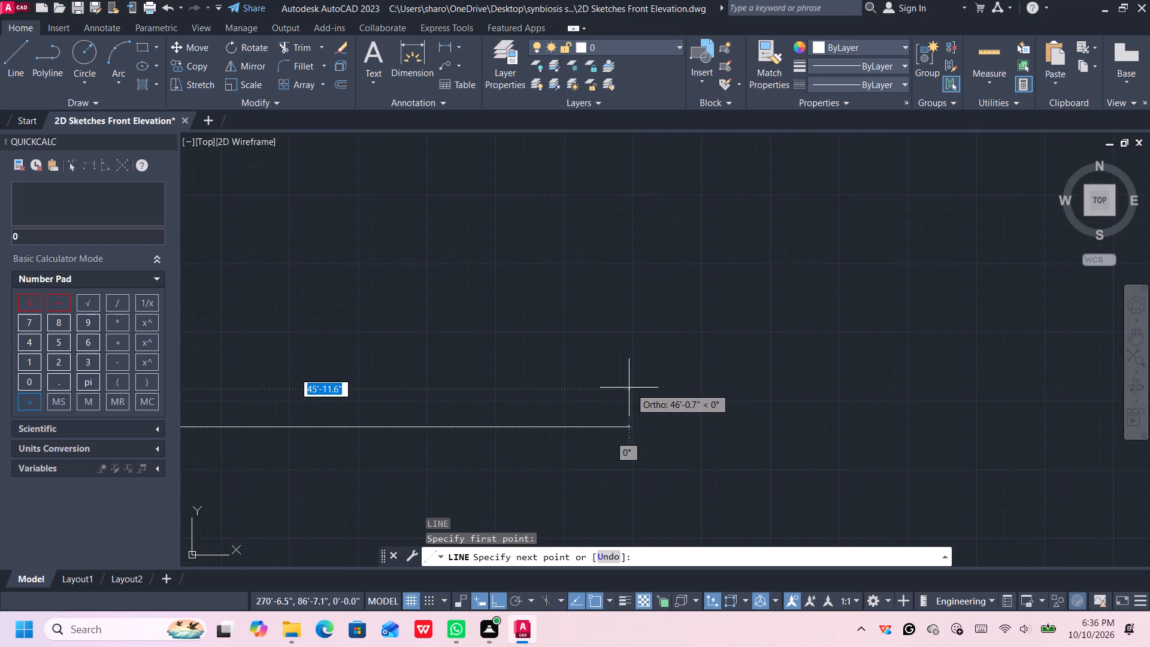
{"action": "scroll", "coordinate": [629, 389], "scroll_direction": "down", "scroll_amount": 1}
{"action": "middle_click_drag", "start_coordinate": [629, 389], "coordinate": [826, 383]}
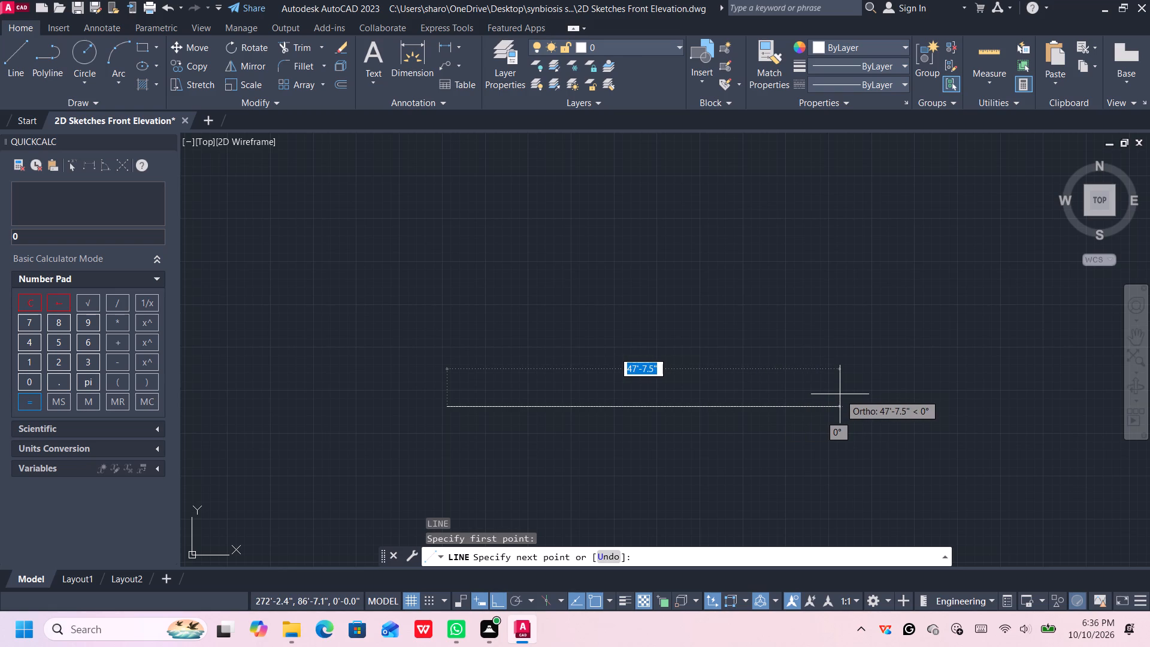
{"action": "type", "text": "50'"}
{"action": "key", "text": "Return"}
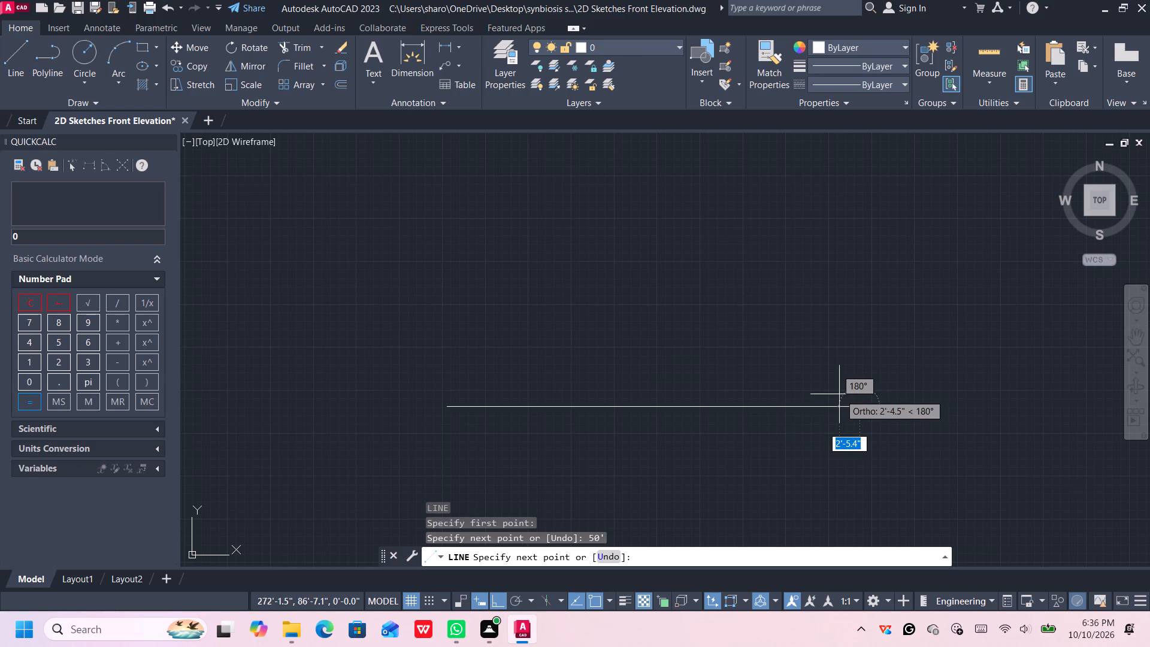
{"action": "key", "text": "Escape"}
{"action": "middle_click_drag", "start_coordinate": [827, 385], "coordinate": [822, 391]}
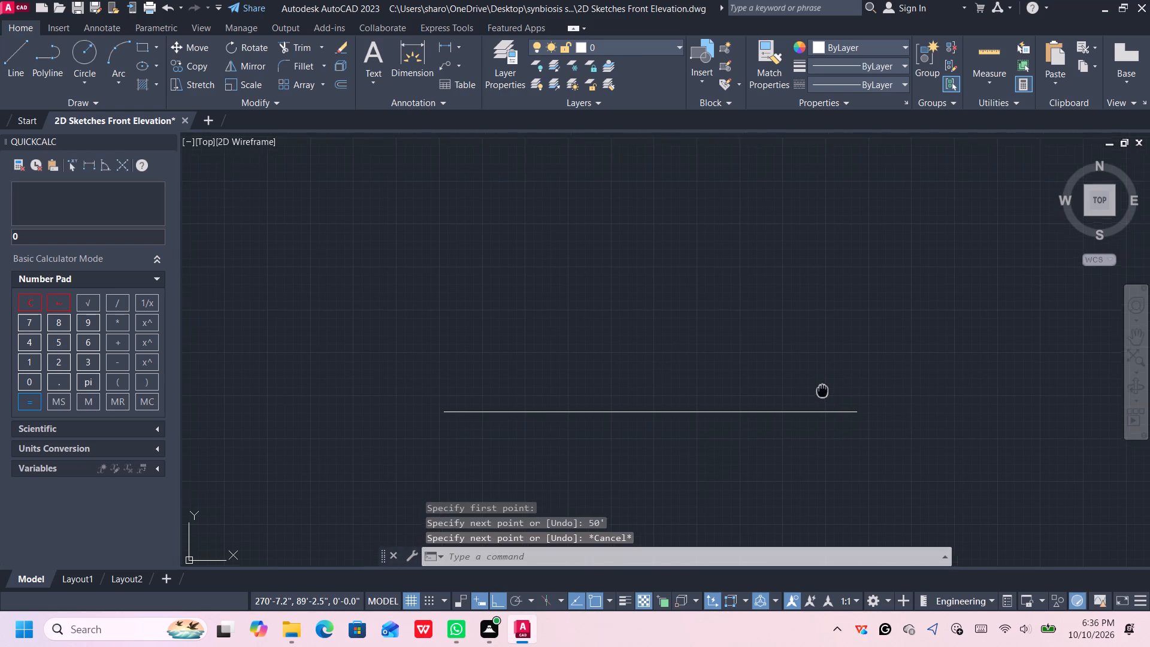
{"action": "middle_click_drag", "start_coordinate": [822, 391], "coordinate": [796, 444]}
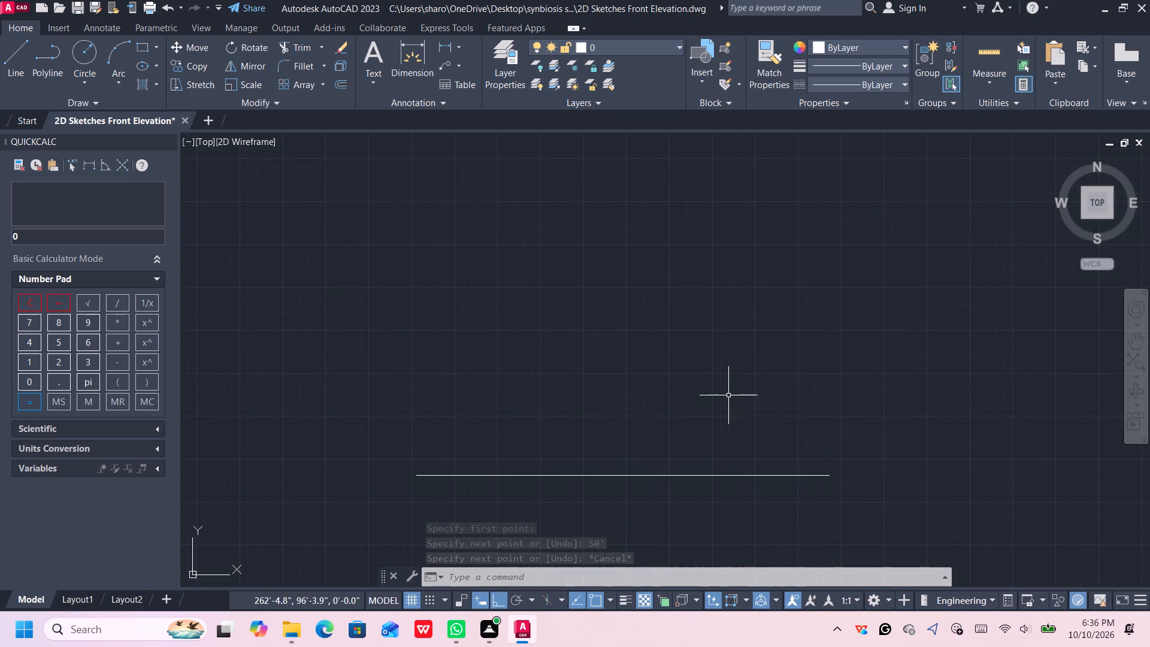
Start a new line from a point on the ground line, about 4' in from its left end.
{"action": "key", "text": "l"}
{"action": "key", "text": "Return"}
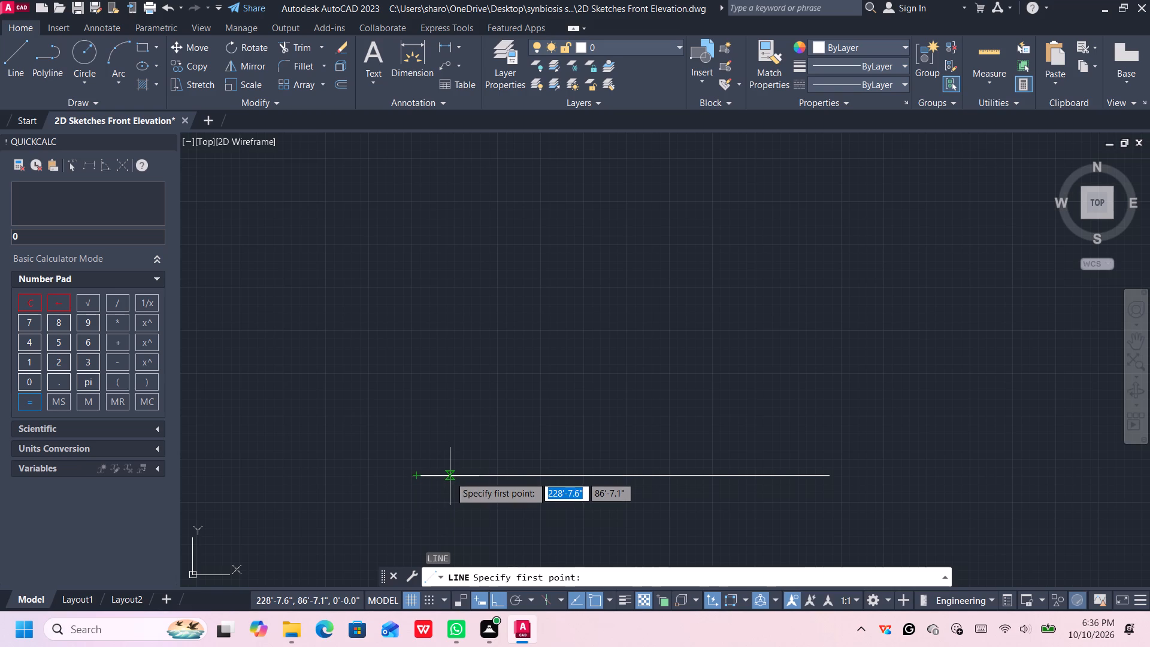
{"action": "left_click", "coordinate": [450, 476]}
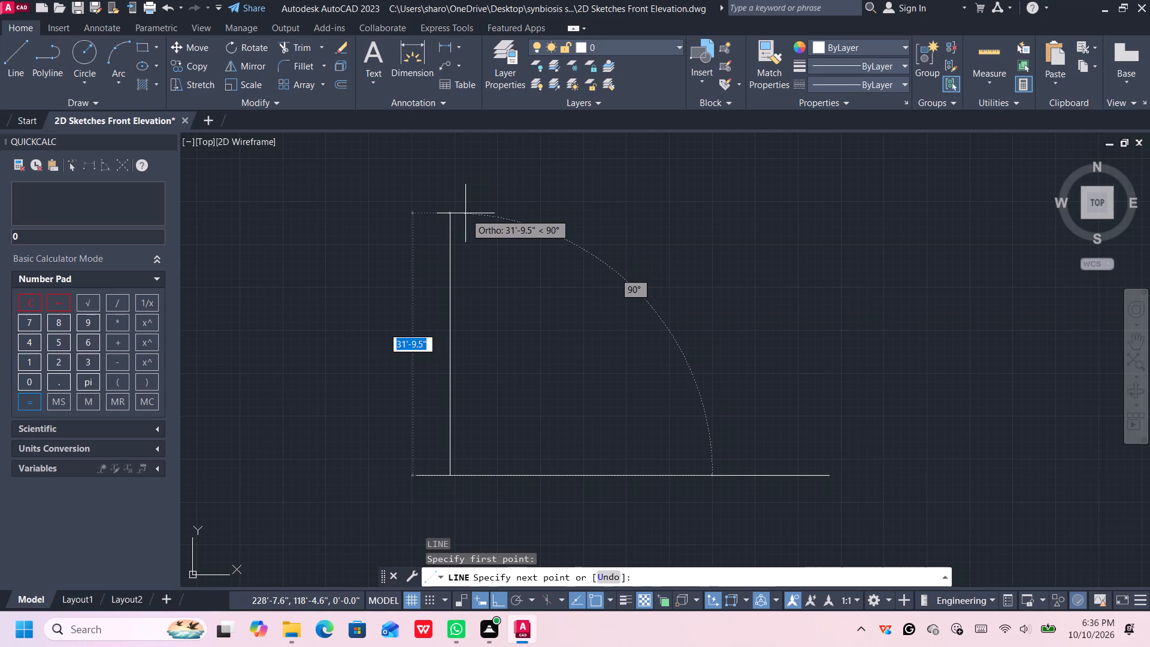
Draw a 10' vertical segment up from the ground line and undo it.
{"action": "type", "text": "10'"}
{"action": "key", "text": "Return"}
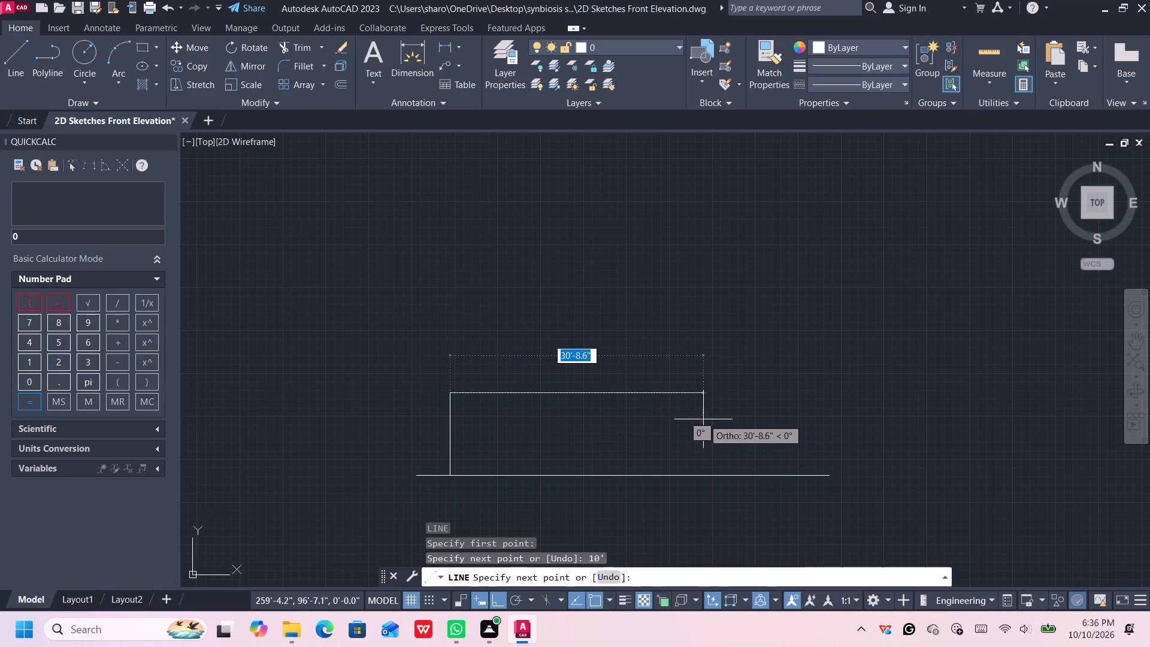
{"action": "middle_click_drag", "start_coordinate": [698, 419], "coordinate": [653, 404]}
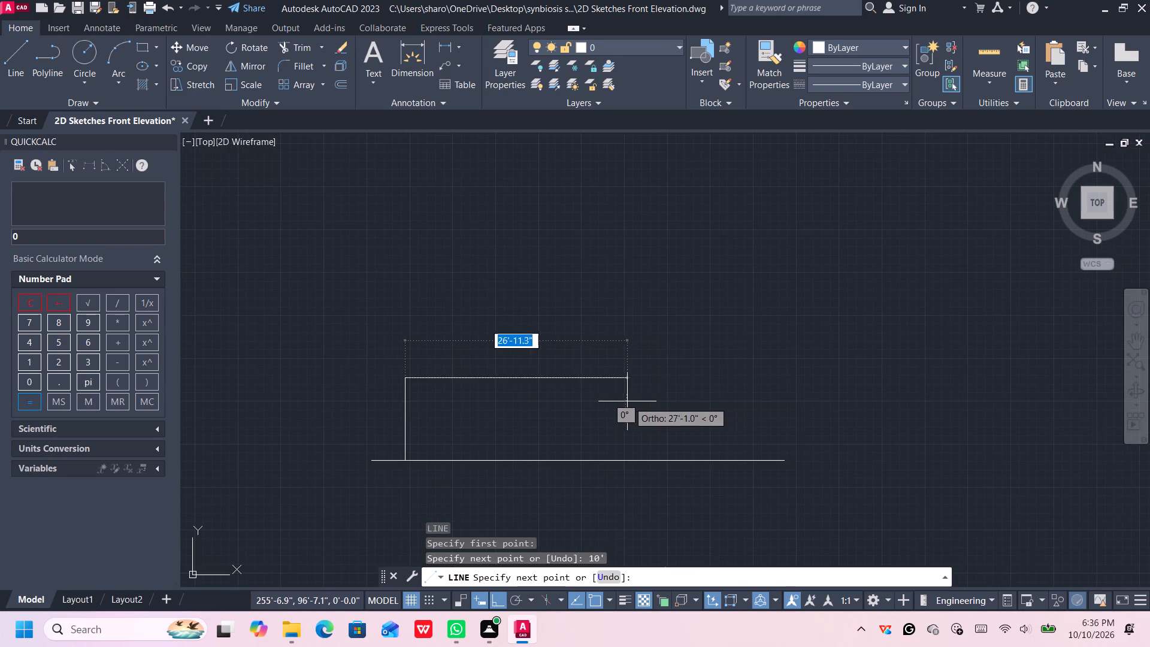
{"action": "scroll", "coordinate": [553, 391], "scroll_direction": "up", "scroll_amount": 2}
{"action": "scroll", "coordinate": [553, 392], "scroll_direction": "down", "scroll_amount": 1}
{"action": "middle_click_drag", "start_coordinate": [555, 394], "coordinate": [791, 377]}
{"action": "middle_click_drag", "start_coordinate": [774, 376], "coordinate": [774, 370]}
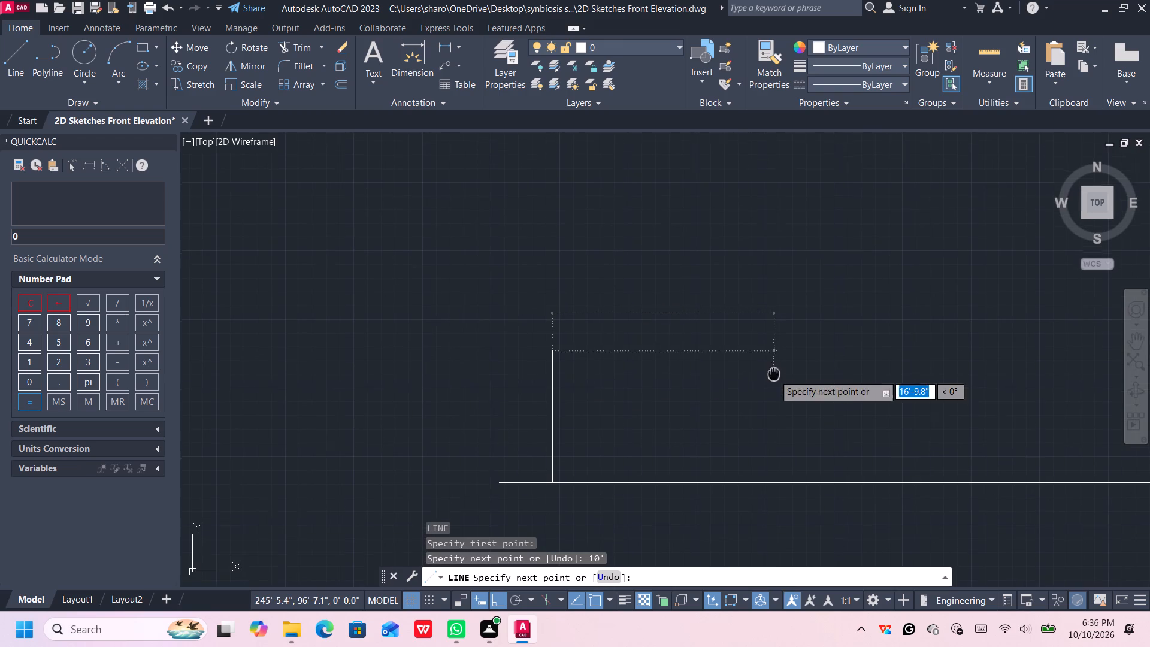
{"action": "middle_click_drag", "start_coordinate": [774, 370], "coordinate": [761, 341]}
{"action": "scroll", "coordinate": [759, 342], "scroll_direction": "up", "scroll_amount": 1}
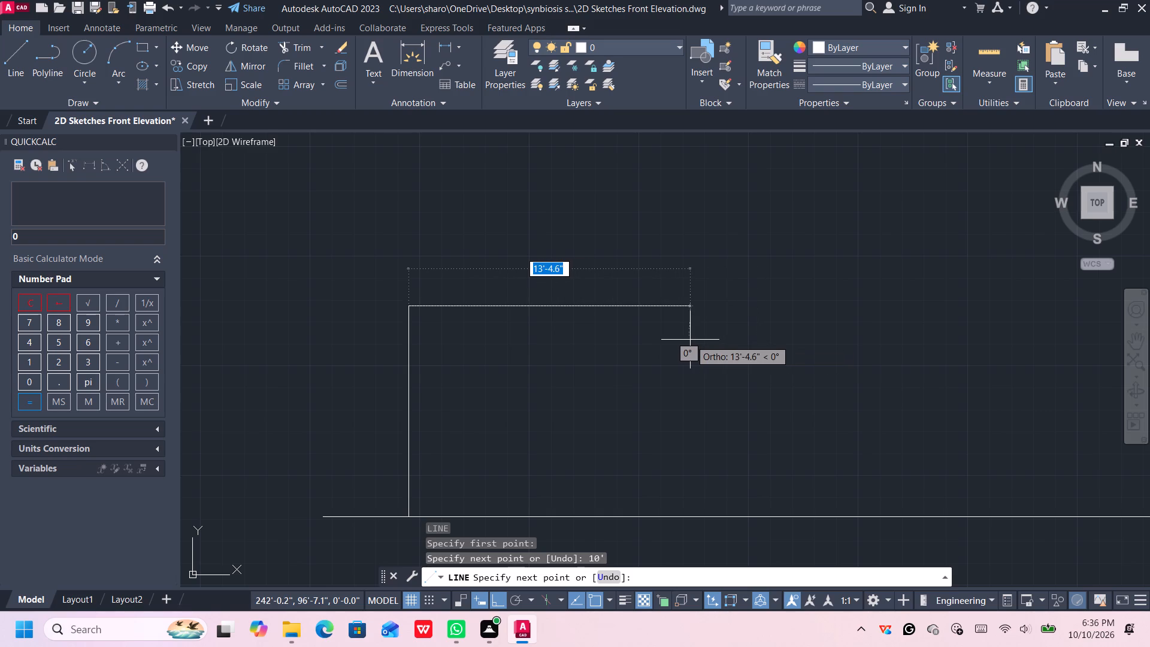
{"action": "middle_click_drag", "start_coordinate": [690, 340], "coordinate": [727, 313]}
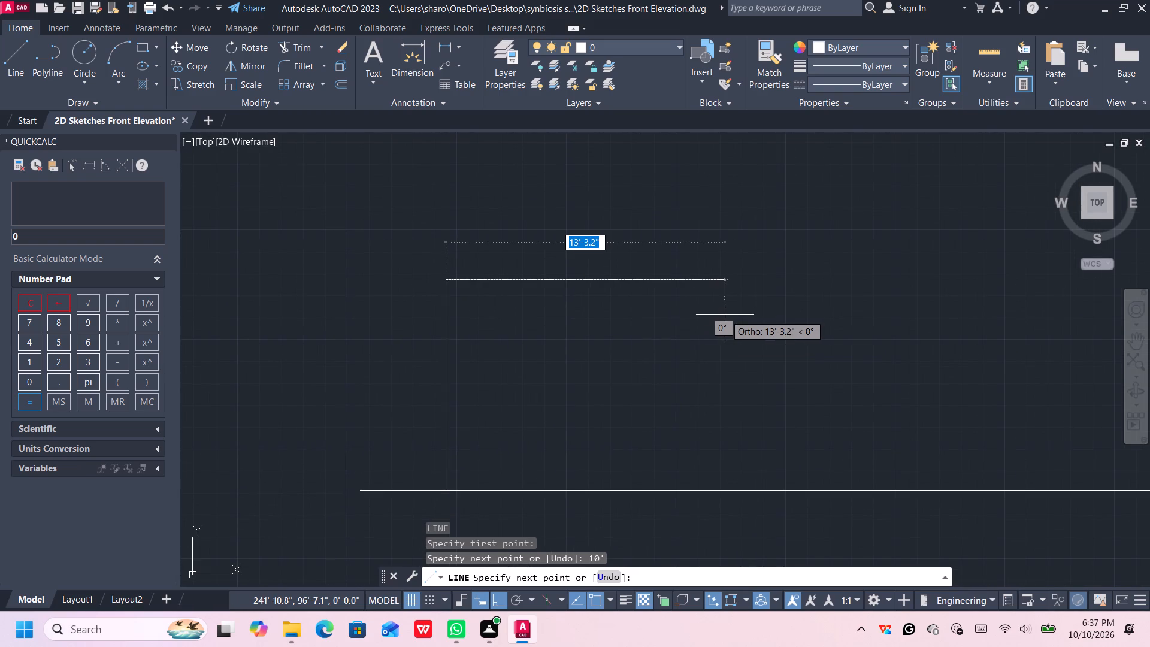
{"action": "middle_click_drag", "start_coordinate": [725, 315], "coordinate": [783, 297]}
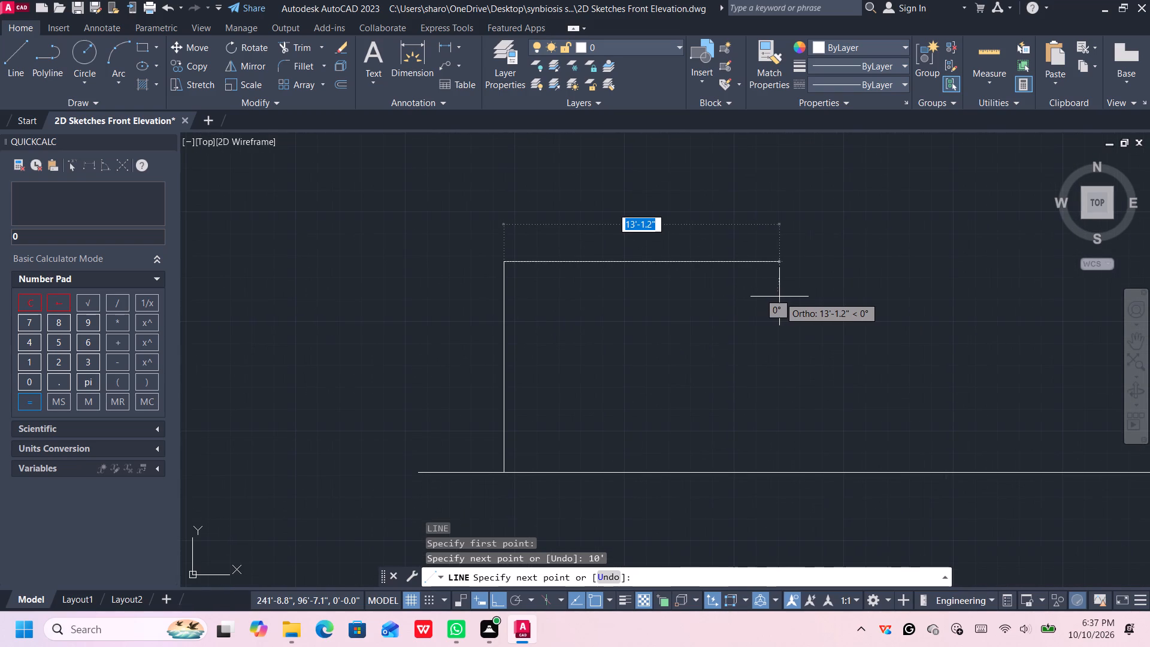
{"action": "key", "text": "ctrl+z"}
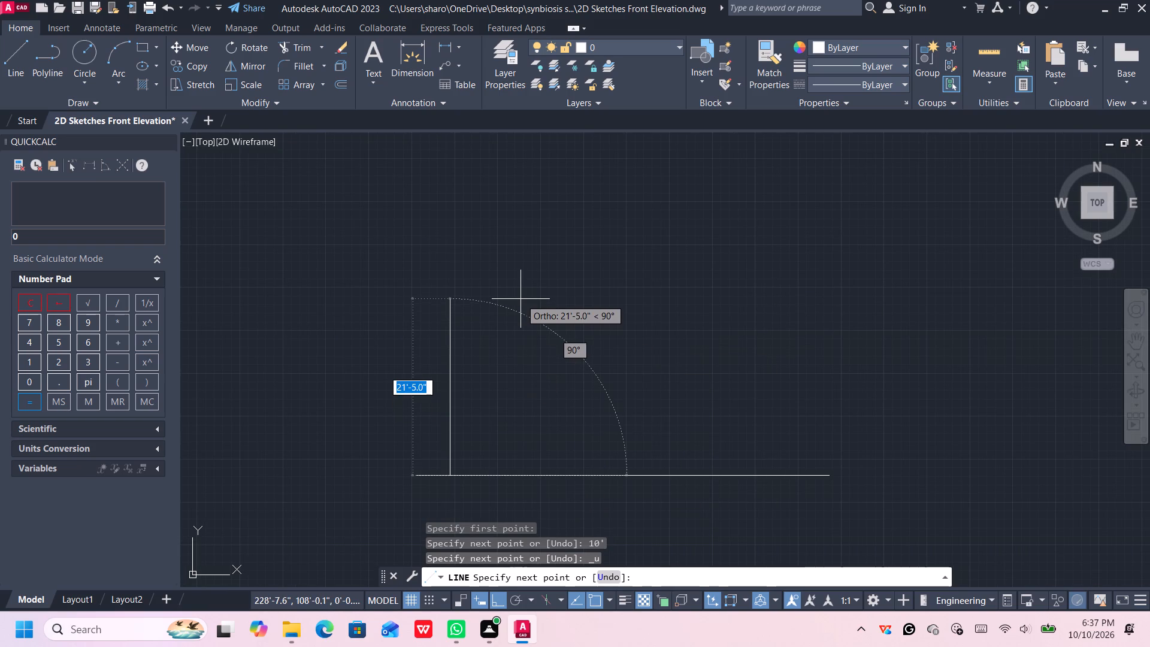
Draw the building outline 20' up, 30' to the right, and straight back down to the ground line.
{"action": "type", "text": "20'"}
{"action": "key", "text": "Return"}
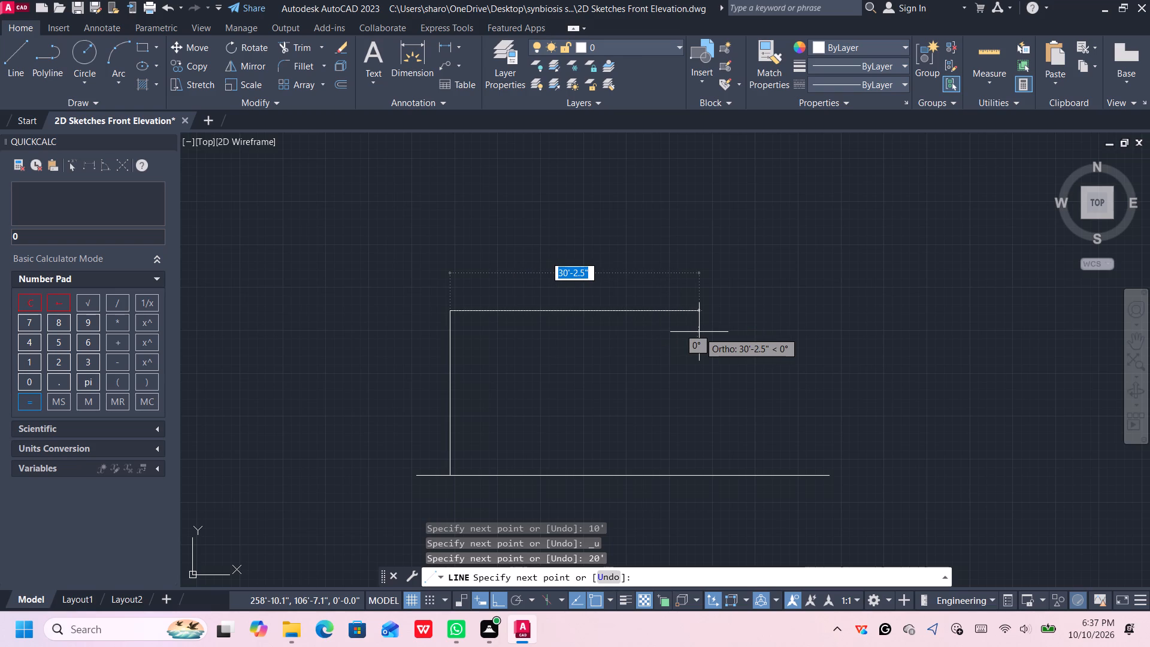
{"action": "type", "text": "30'"}
{"action": "key", "text": "Return"}
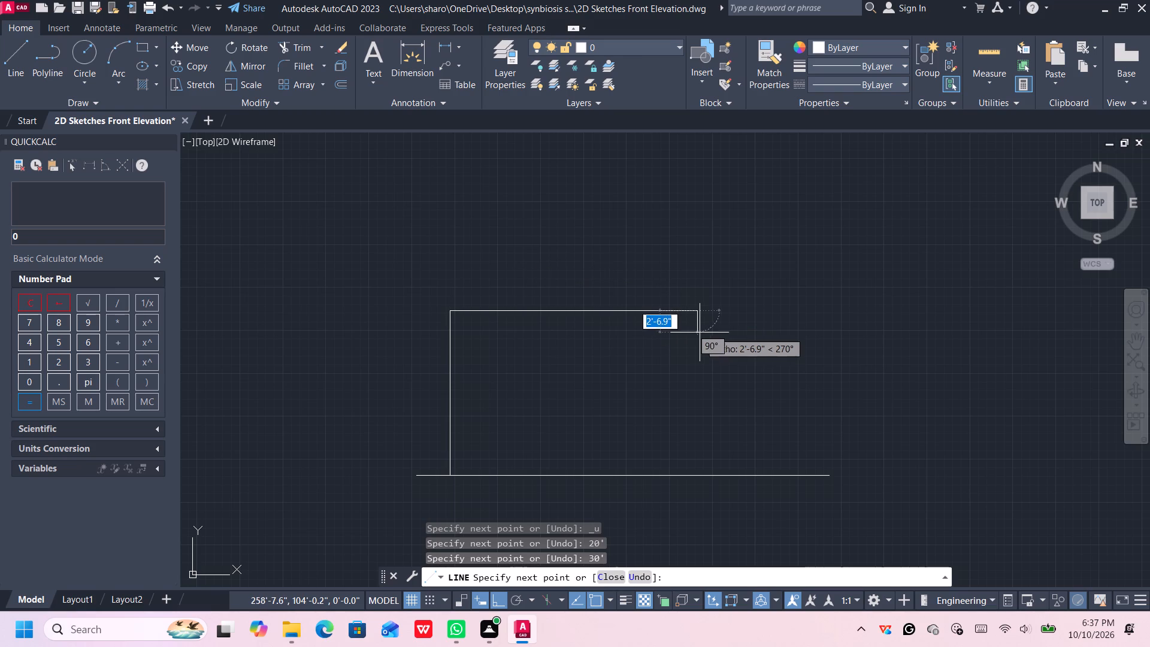
{"action": "left_click", "coordinate": [700, 476]}
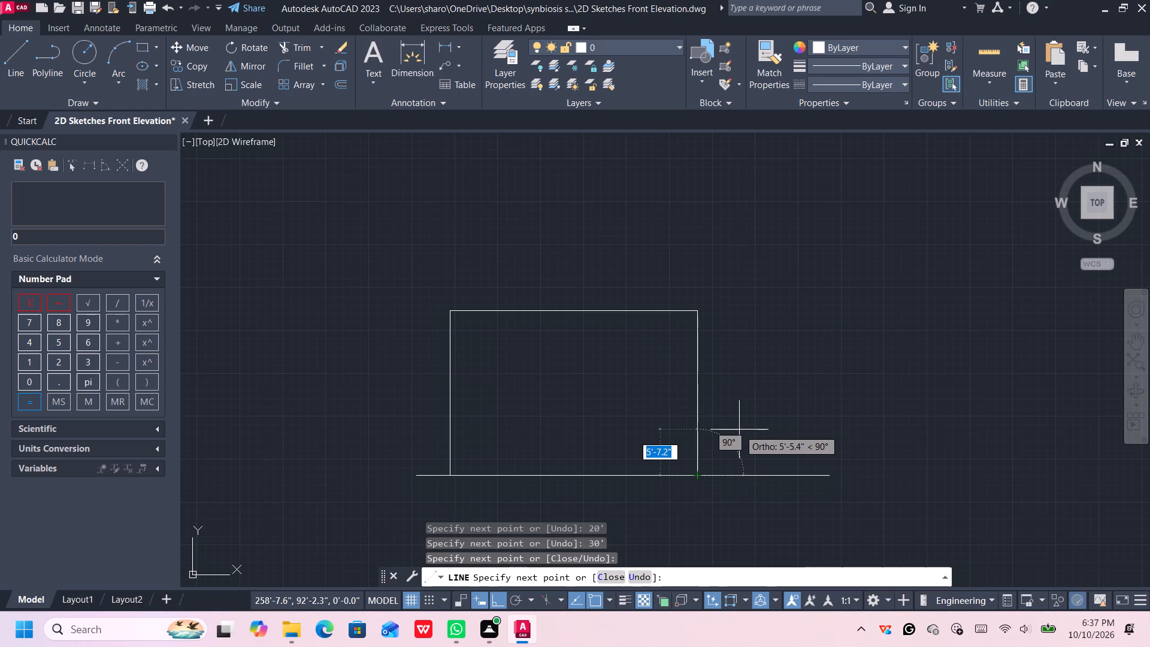
{"action": "key", "text": "Escape"}
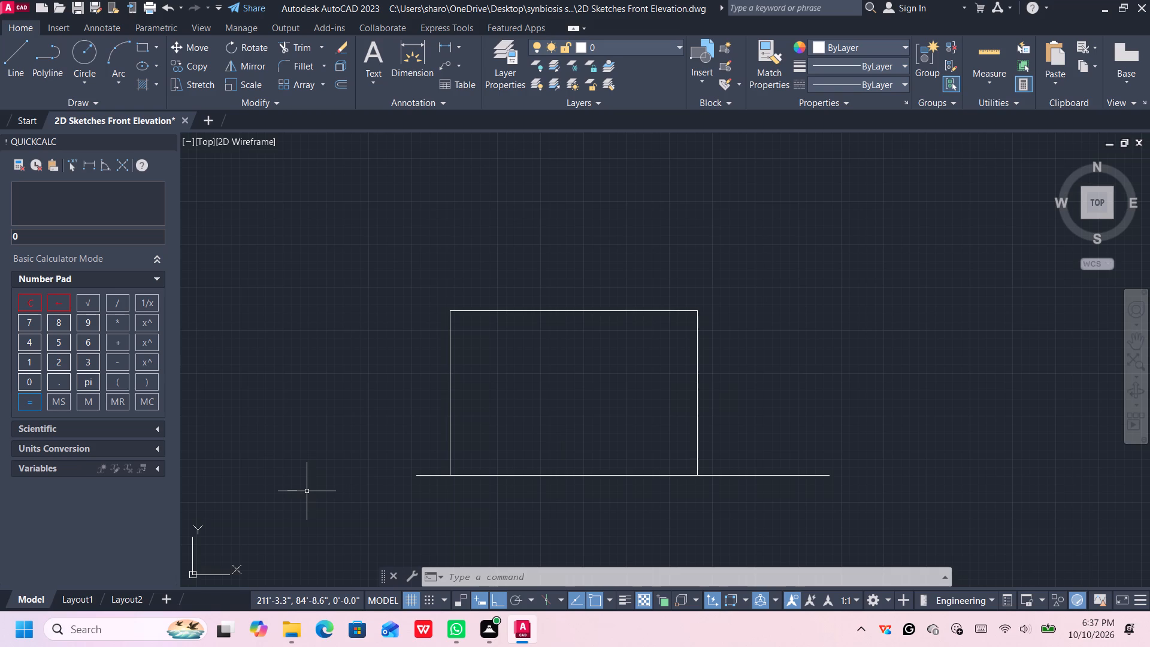
Start an Offset of the outline's top line with the offset distance set to 2'.
{"action": "left_click", "coordinate": [568, 311]}
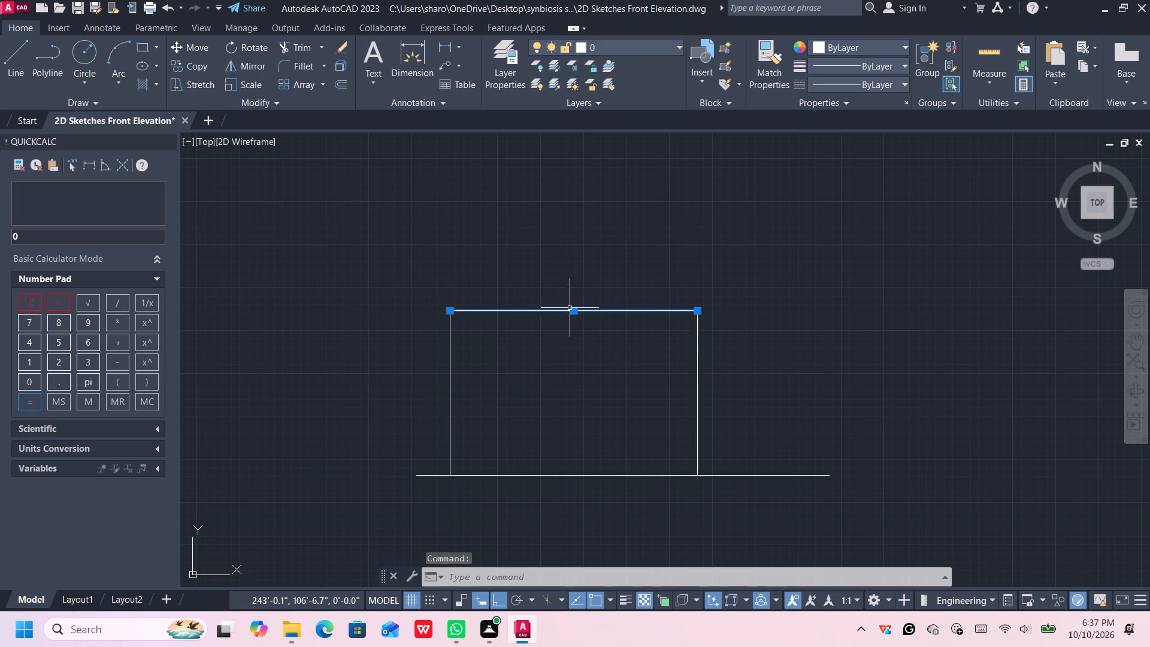
{"action": "scroll", "coordinate": [592, 272], "scroll_direction": "up", "scroll_amount": 2}
{"action": "middle_click_drag", "start_coordinate": [592, 272], "coordinate": [581, 281]}
{"action": "scroll", "coordinate": [589, 275], "scroll_direction": "down", "scroll_amount": 3}
{"action": "key", "text": "o"}
{"action": "key", "text": "Return"}
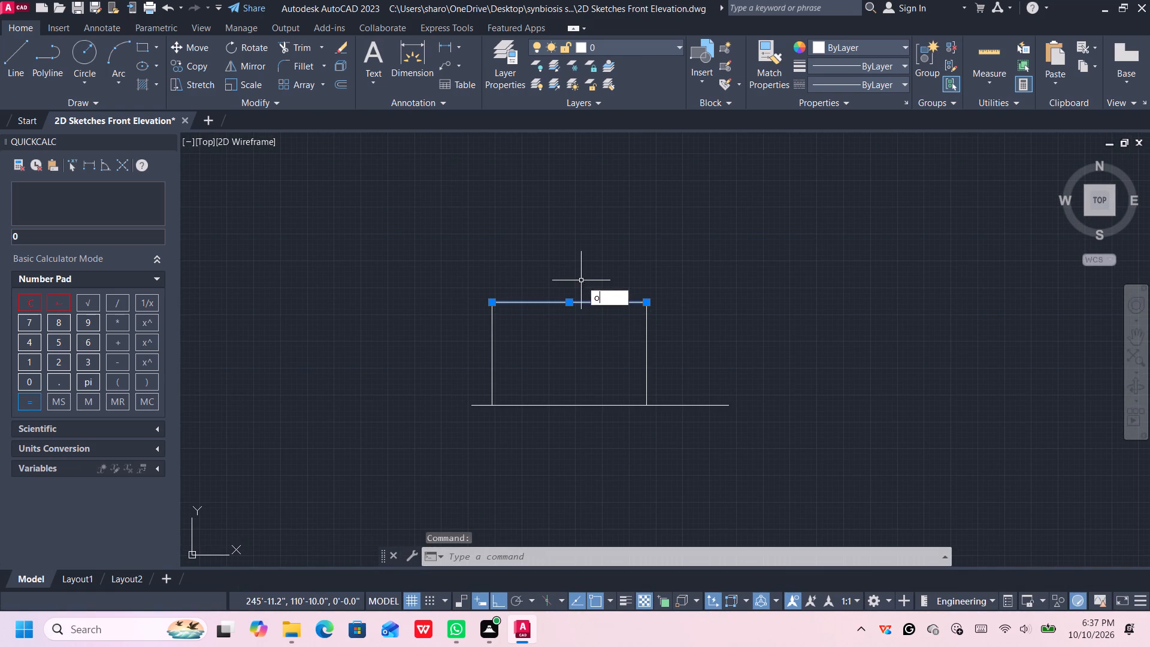
{"action": "left_click", "coordinate": [568, 300]}
{"action": "scroll", "coordinate": [571, 274], "scroll_direction": "down", "scroll_amount": 1}
{"action": "scroll", "coordinate": [571, 274], "scroll_direction": "up", "scroll_amount": 4}
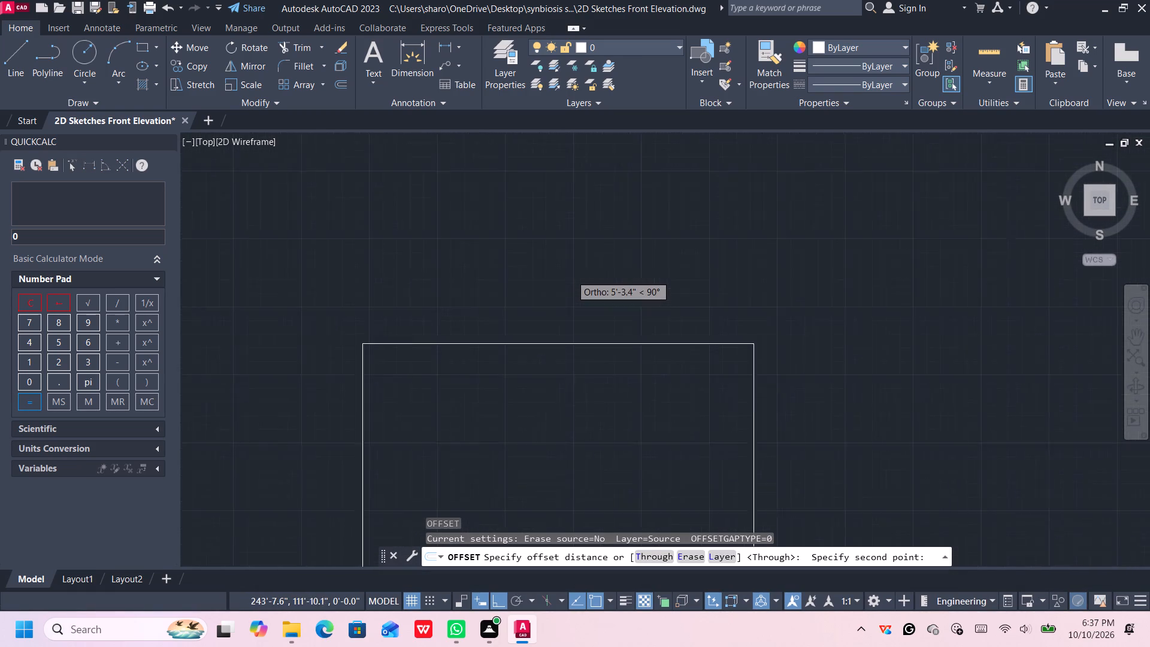
{"action": "scroll", "coordinate": [572, 276], "scroll_direction": "down", "scroll_amount": 1}
{"action": "scroll", "coordinate": [572, 276], "scroll_direction": "up", "scroll_amount": 1}
{"action": "middle_click_drag", "start_coordinate": [572, 274], "coordinate": [566, 253]}
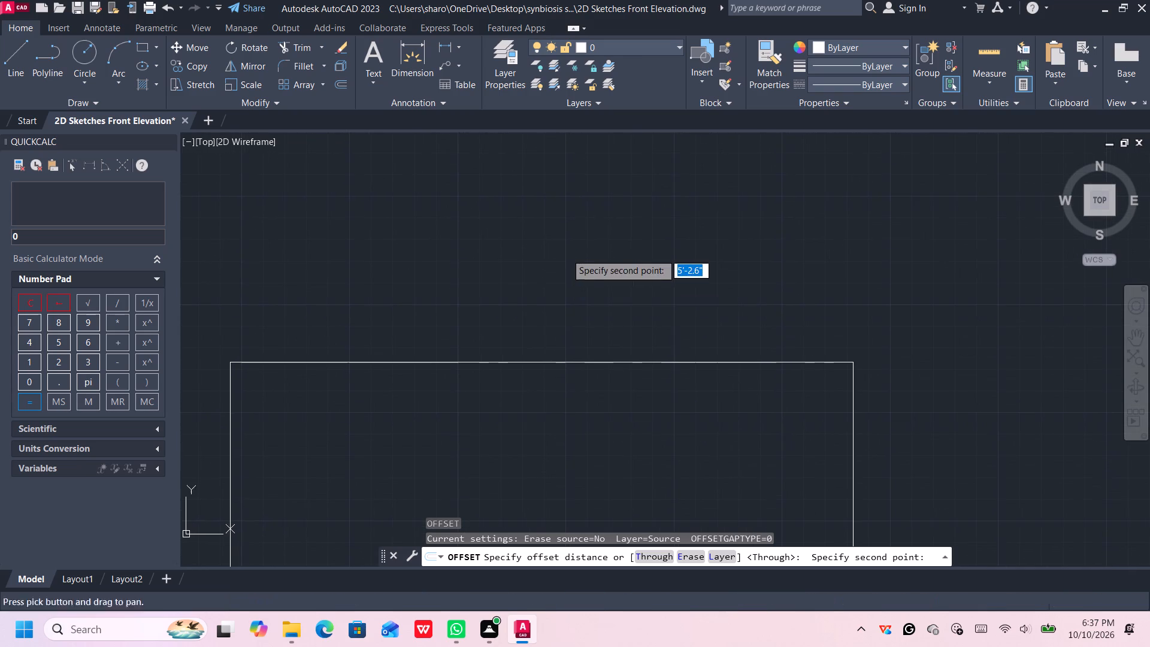
{"action": "scroll", "coordinate": [566, 257], "scroll_direction": "down", "scroll_amount": 2}
{"action": "type", "text": "2'"}
{"action": "key", "text": "Return"}
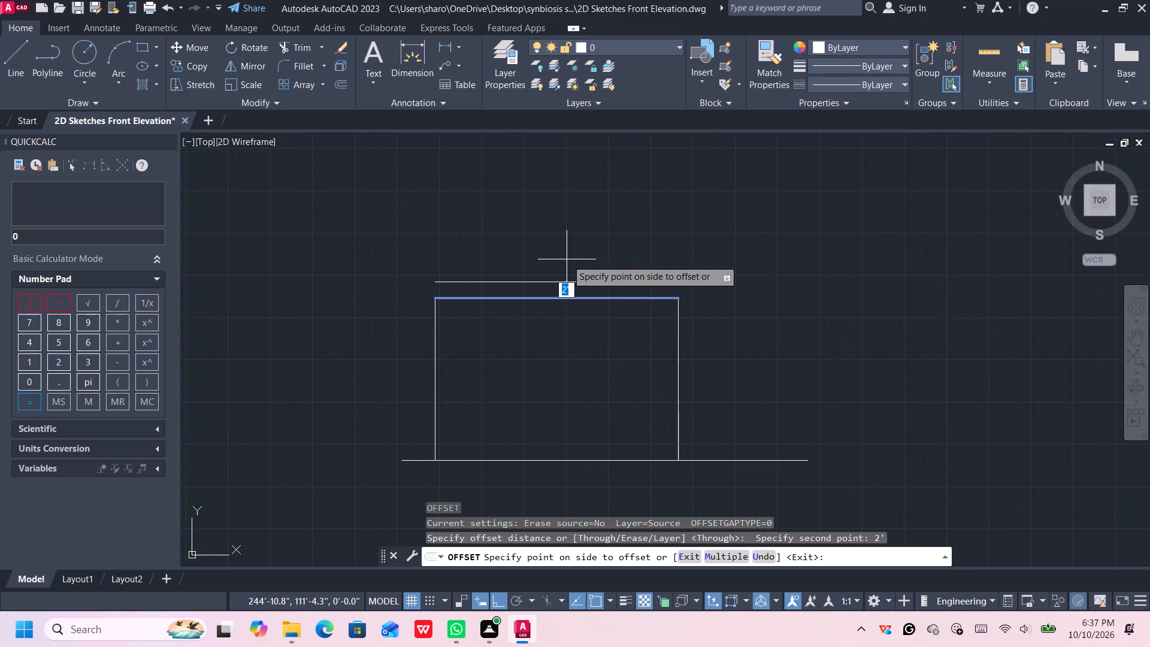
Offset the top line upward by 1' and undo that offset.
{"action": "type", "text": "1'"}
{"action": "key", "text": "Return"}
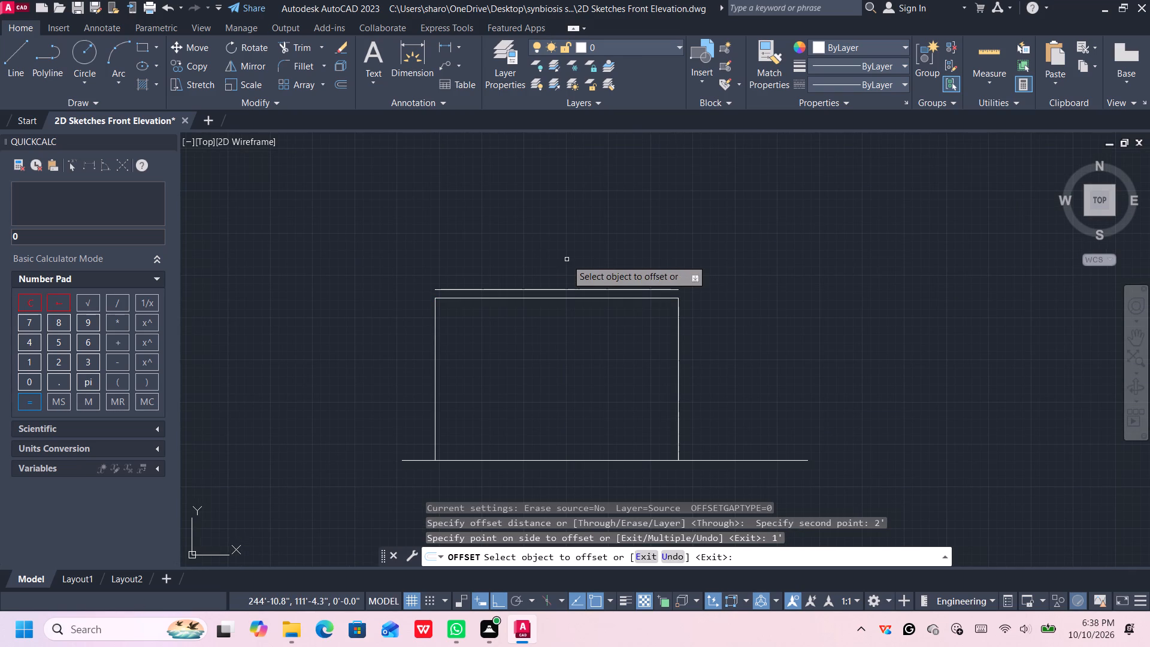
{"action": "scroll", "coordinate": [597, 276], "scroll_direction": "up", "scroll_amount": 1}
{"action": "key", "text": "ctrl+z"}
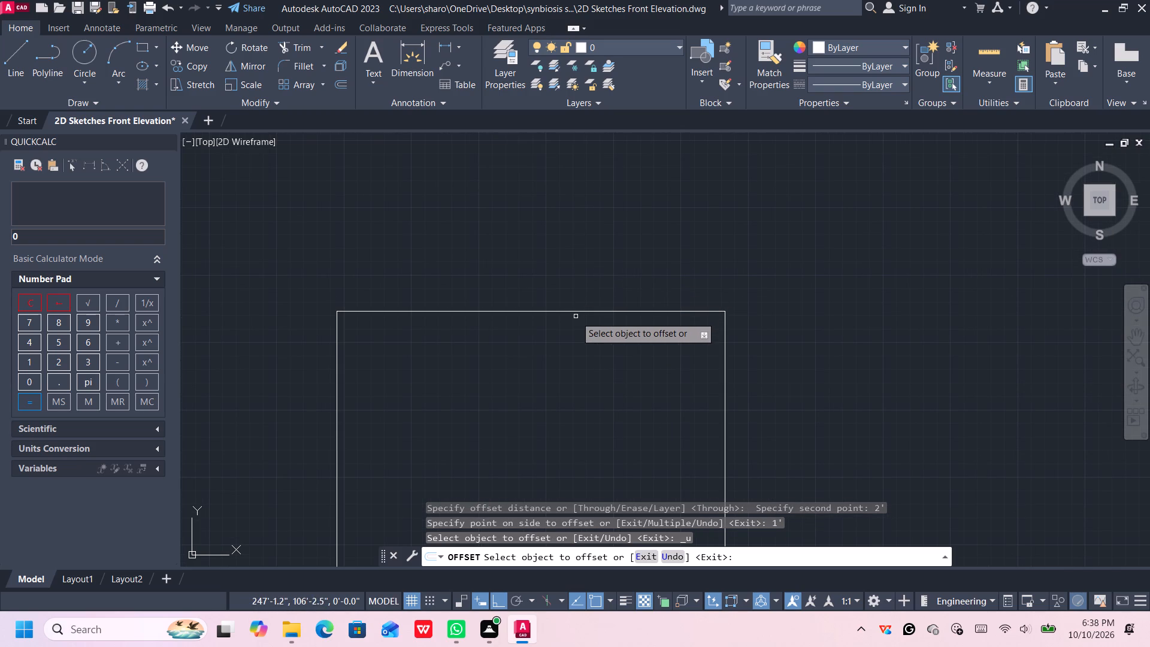
Offset the outline's top line upward by 6".
{"action": "left_click", "coordinate": [576, 312]}
{"action": "type", "text": "6\""}
{"action": "key", "text": "Return"}
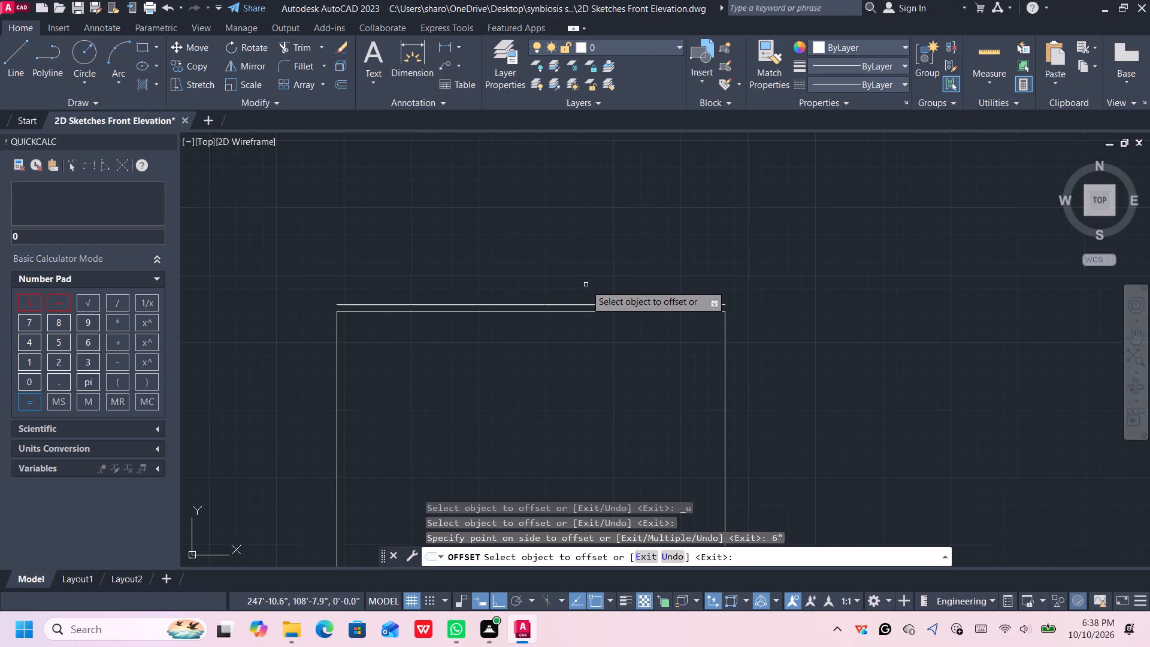
Offset the line just above the outline's top edge upward by 3'.
{"action": "scroll", "coordinate": [586, 285], "scroll_direction": "down", "scroll_amount": 2}
{"action": "scroll", "coordinate": [586, 286], "scroll_direction": "up", "scroll_amount": 1}
{"action": "left_click", "coordinate": [577, 298]}
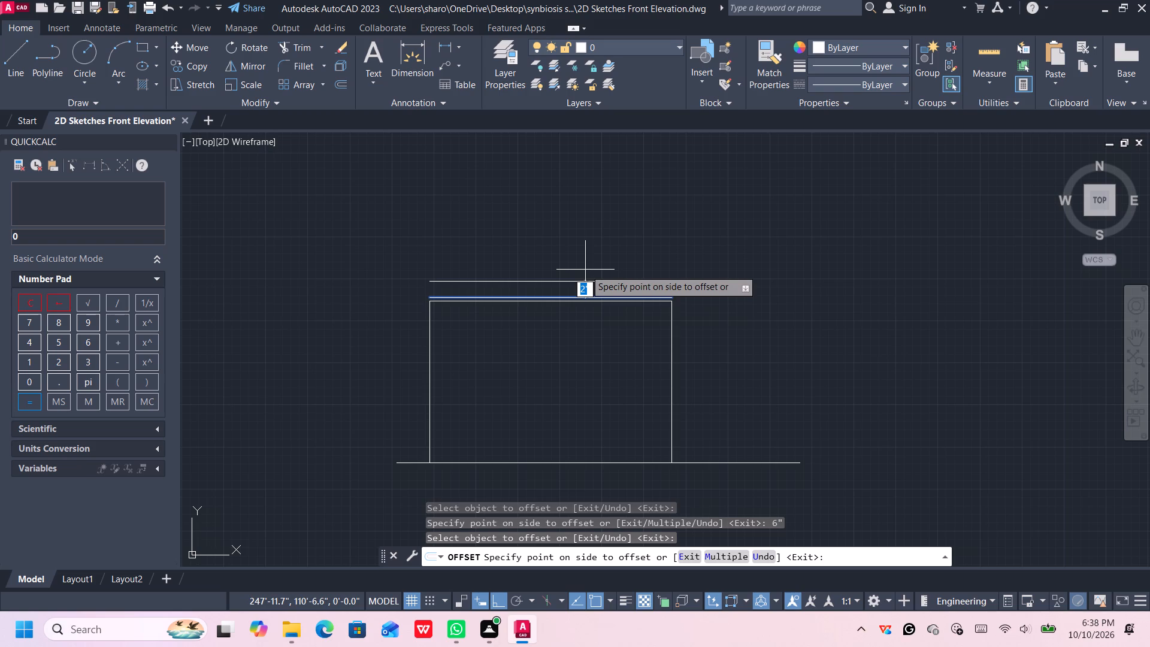
{"action": "type", "text": "3'"}
{"action": "key", "text": "Return"}
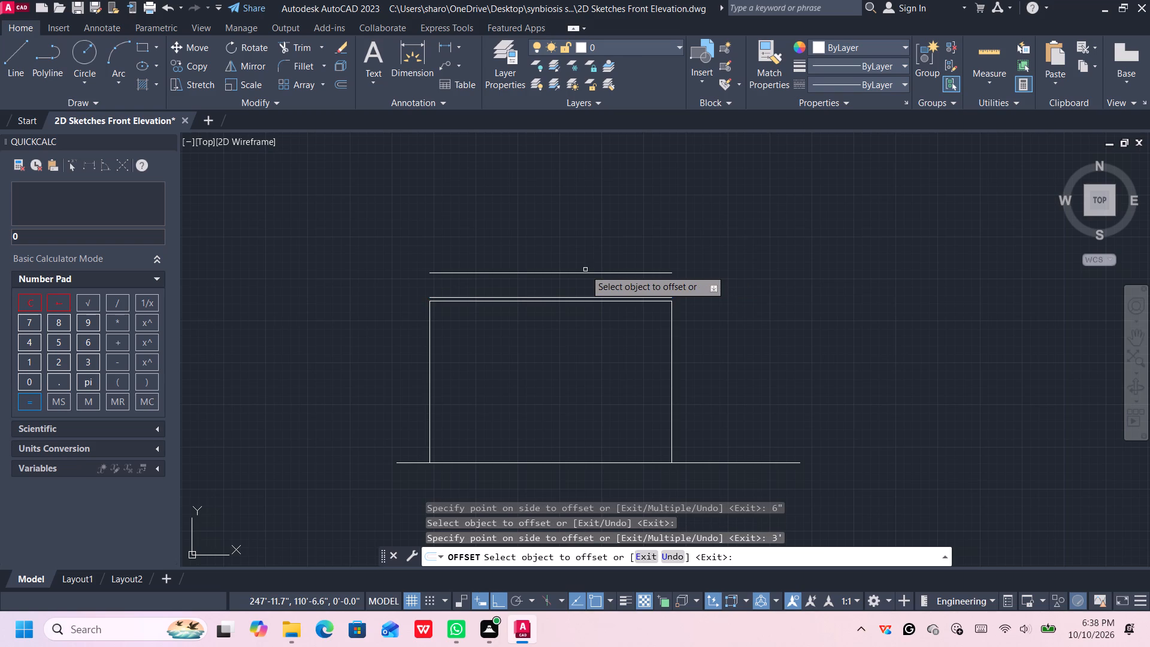
Undo the last offset and offset the line just above the outline's top edge upward by 2.5'.
{"action": "key", "text": "ctrl+z"}
{"action": "left_click", "coordinate": [570, 297]}
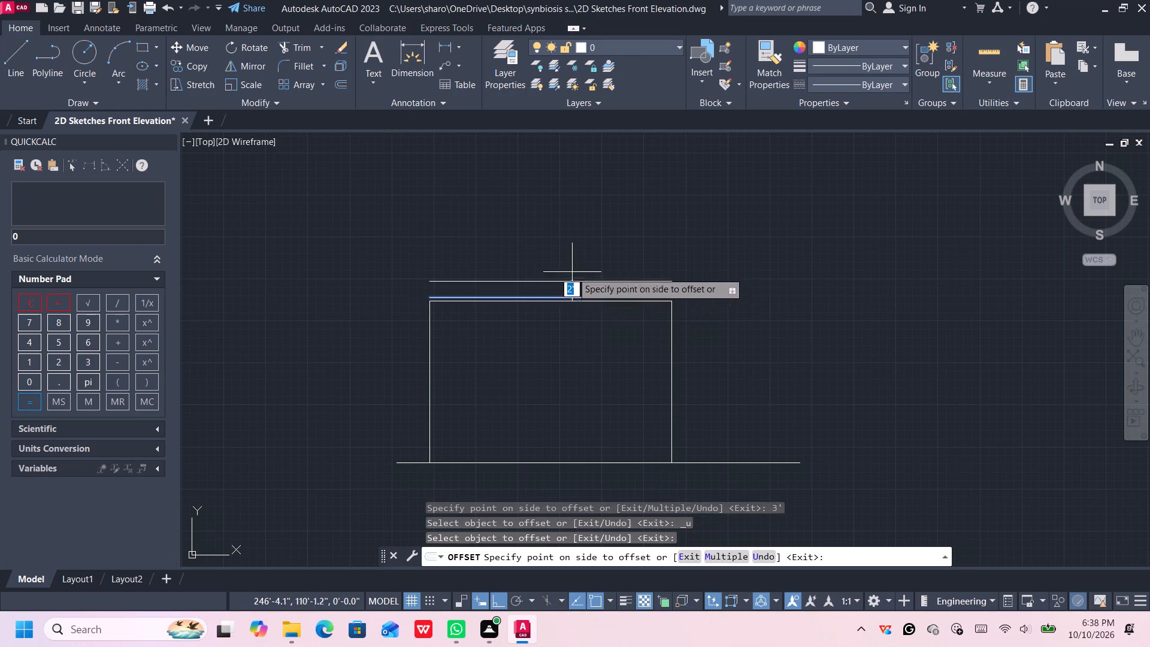
{"action": "type", "text": "2.5'"}
{"action": "key", "text": "Return"}
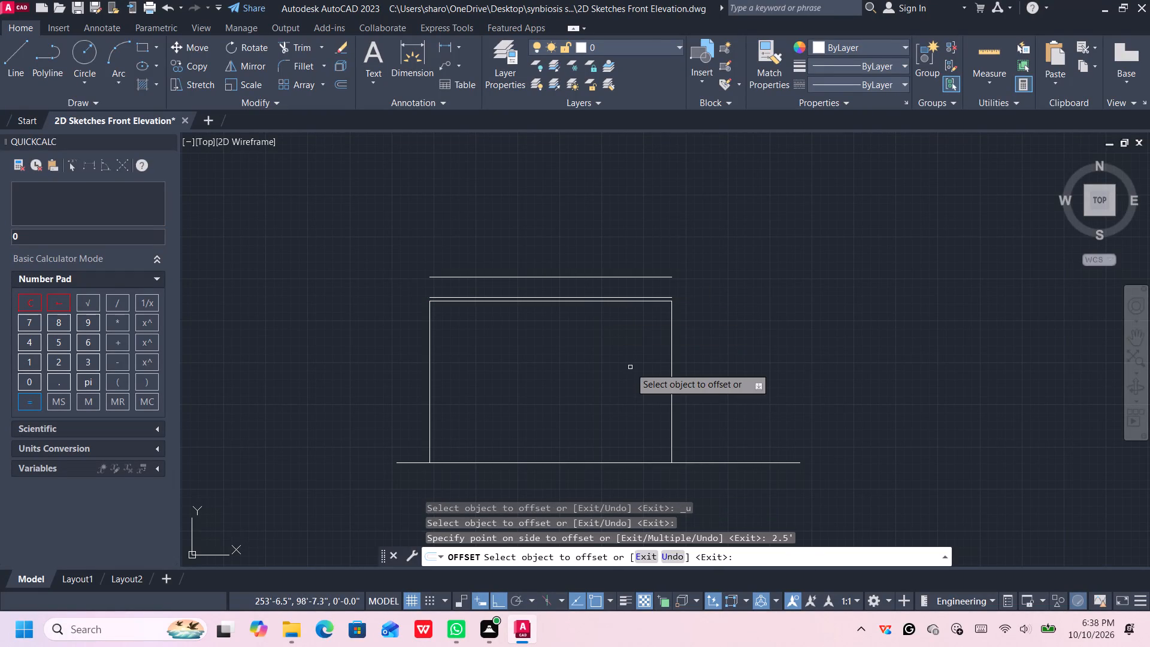
Offset the outline's right side outward by 2'.
{"action": "left_click", "coordinate": [672, 365]}
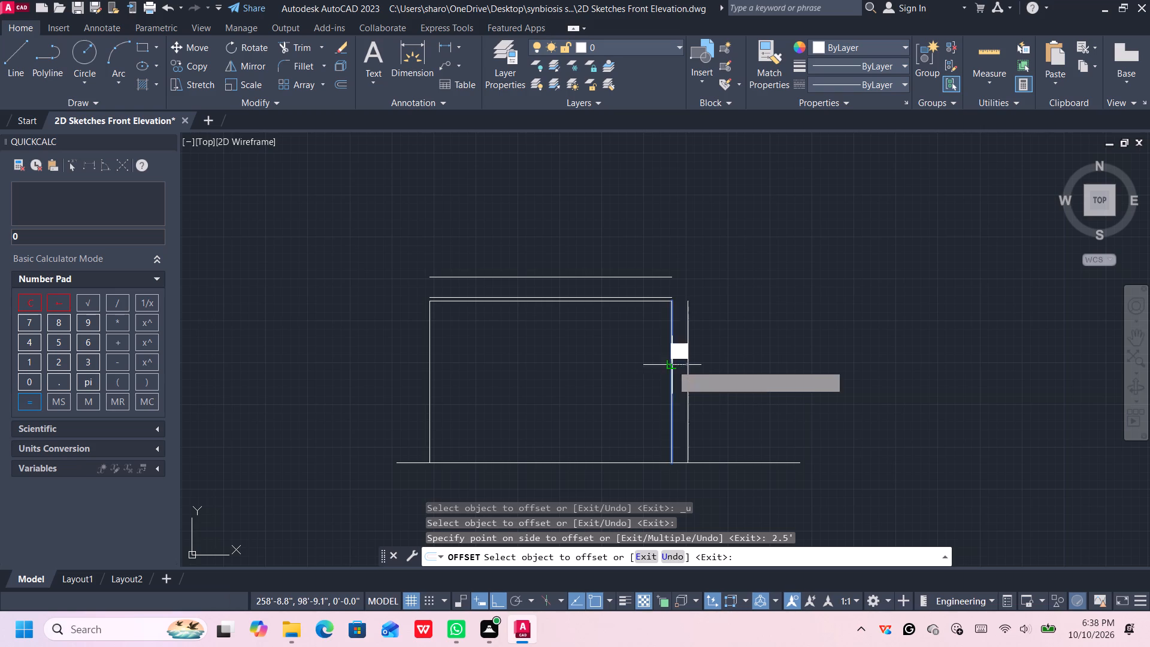
{"action": "left_click", "coordinate": [701, 349]}
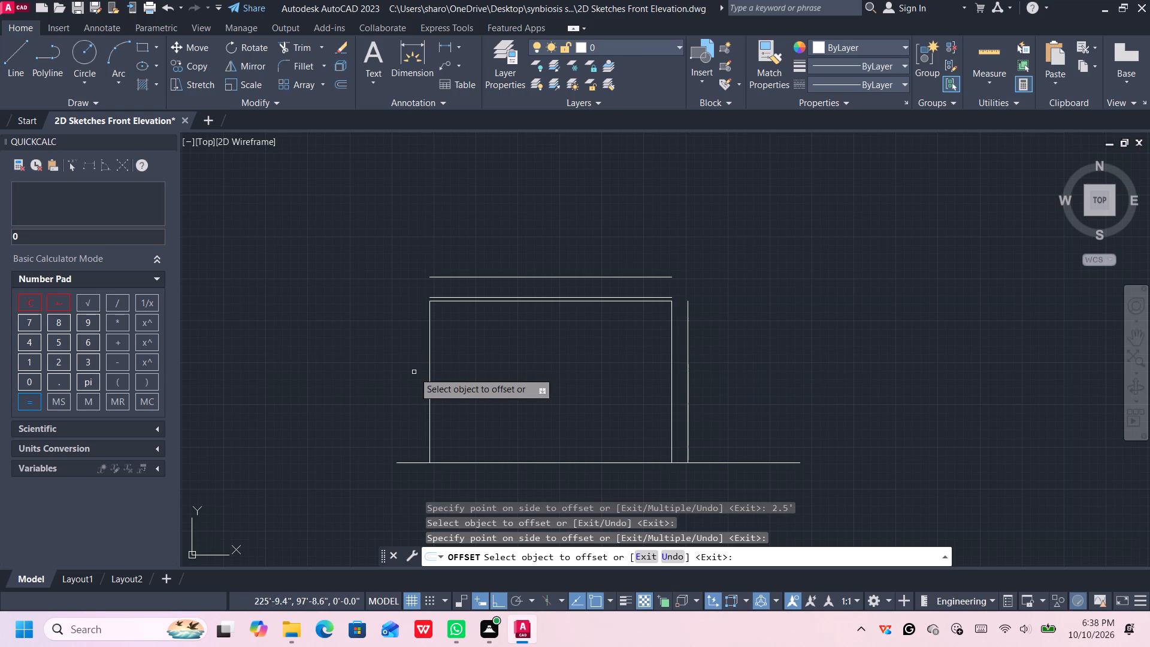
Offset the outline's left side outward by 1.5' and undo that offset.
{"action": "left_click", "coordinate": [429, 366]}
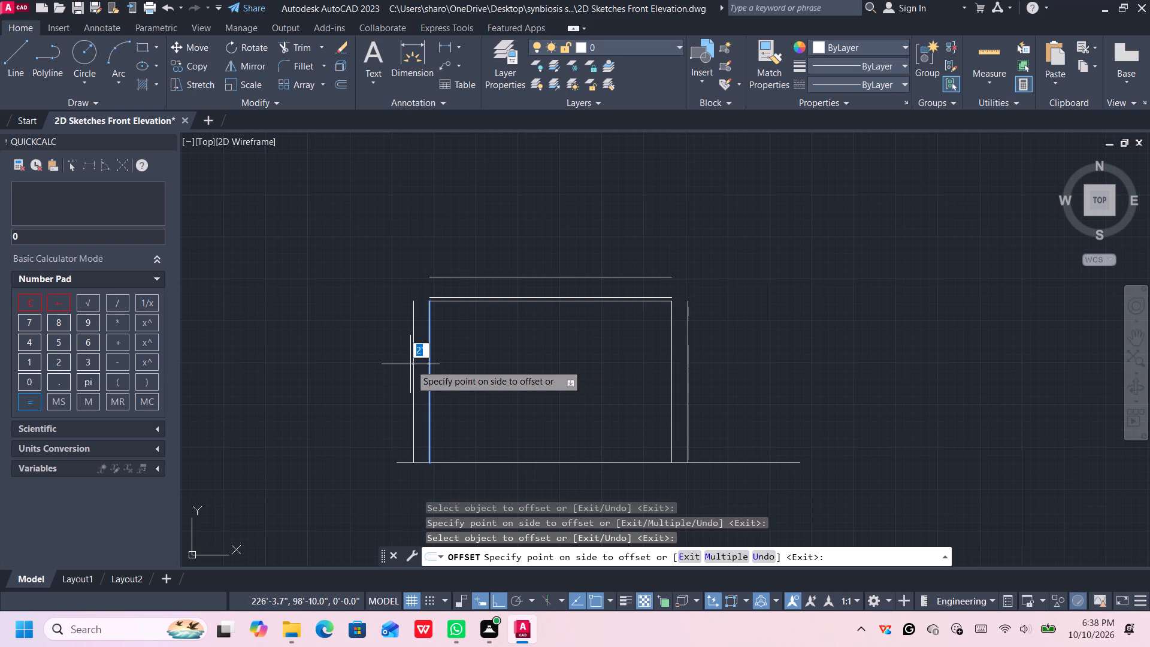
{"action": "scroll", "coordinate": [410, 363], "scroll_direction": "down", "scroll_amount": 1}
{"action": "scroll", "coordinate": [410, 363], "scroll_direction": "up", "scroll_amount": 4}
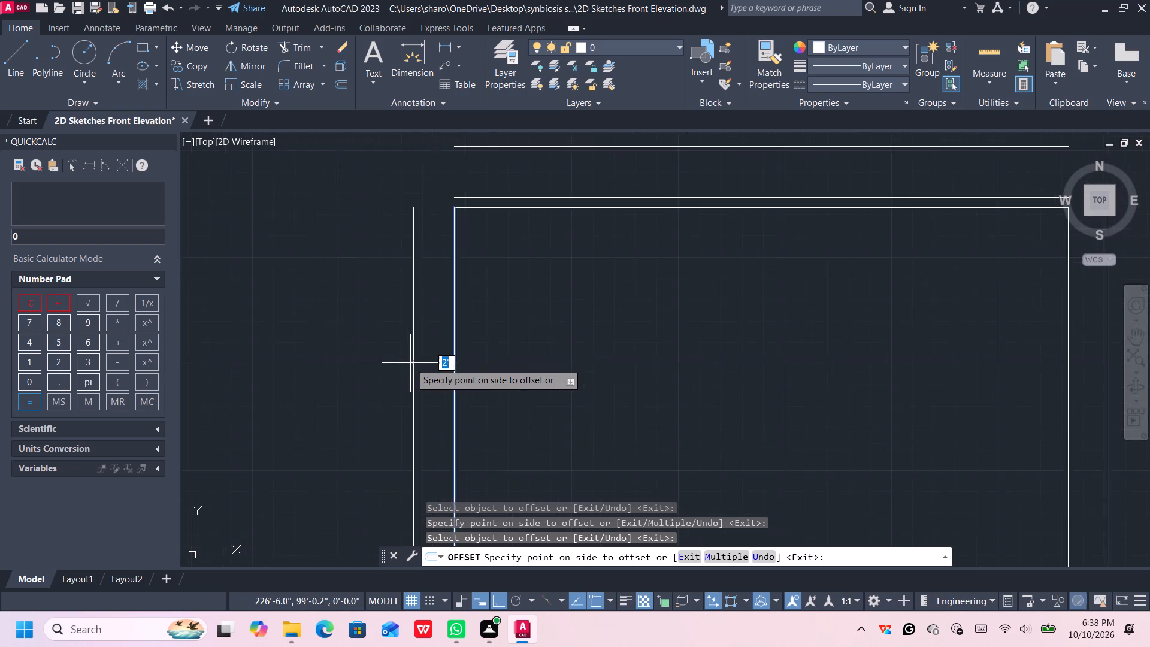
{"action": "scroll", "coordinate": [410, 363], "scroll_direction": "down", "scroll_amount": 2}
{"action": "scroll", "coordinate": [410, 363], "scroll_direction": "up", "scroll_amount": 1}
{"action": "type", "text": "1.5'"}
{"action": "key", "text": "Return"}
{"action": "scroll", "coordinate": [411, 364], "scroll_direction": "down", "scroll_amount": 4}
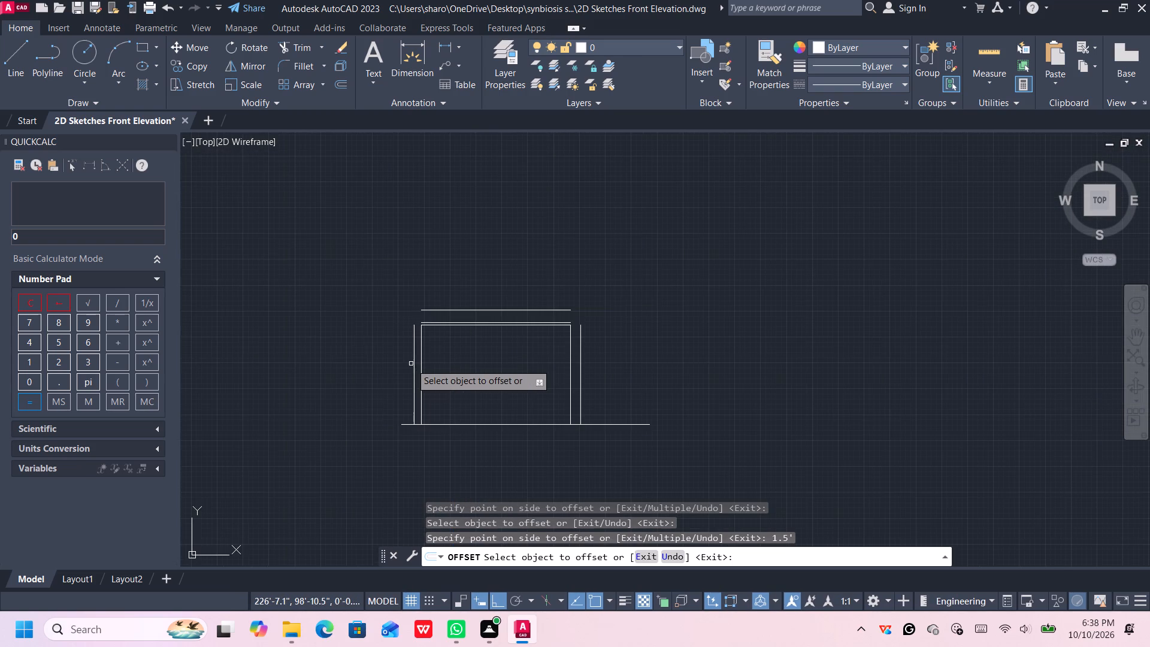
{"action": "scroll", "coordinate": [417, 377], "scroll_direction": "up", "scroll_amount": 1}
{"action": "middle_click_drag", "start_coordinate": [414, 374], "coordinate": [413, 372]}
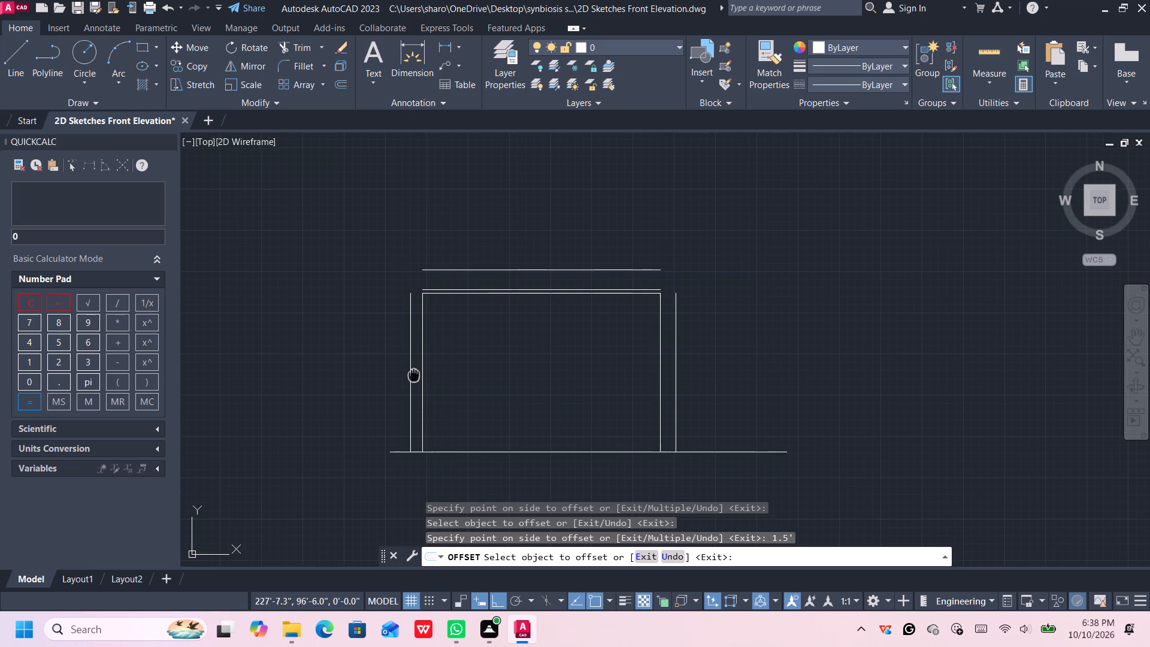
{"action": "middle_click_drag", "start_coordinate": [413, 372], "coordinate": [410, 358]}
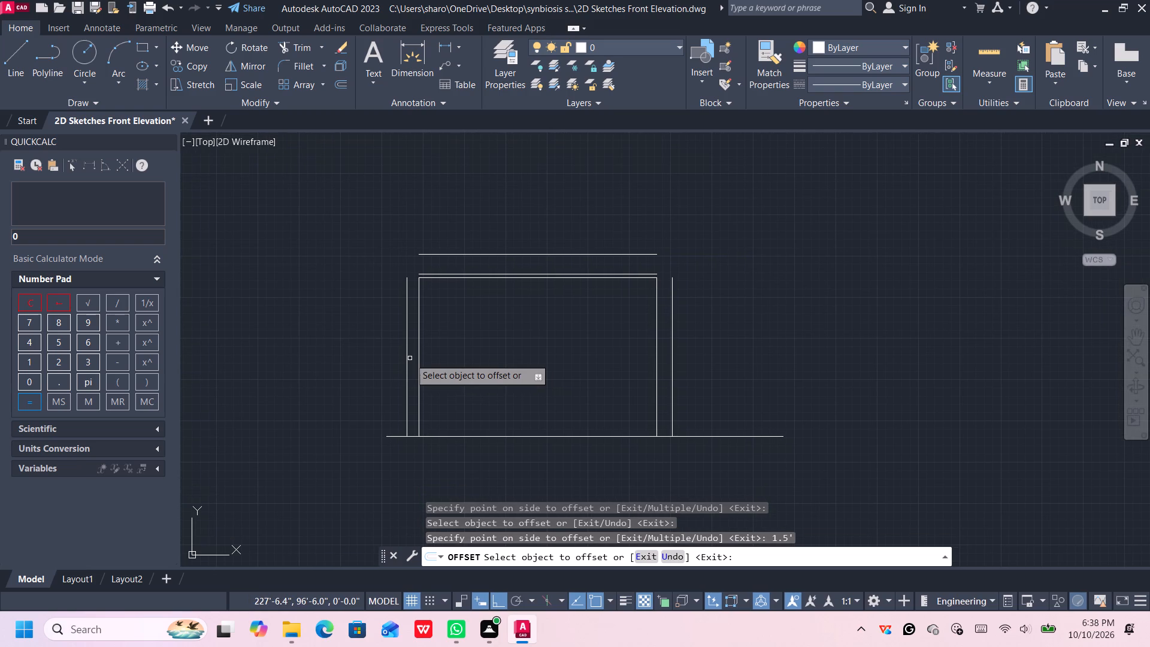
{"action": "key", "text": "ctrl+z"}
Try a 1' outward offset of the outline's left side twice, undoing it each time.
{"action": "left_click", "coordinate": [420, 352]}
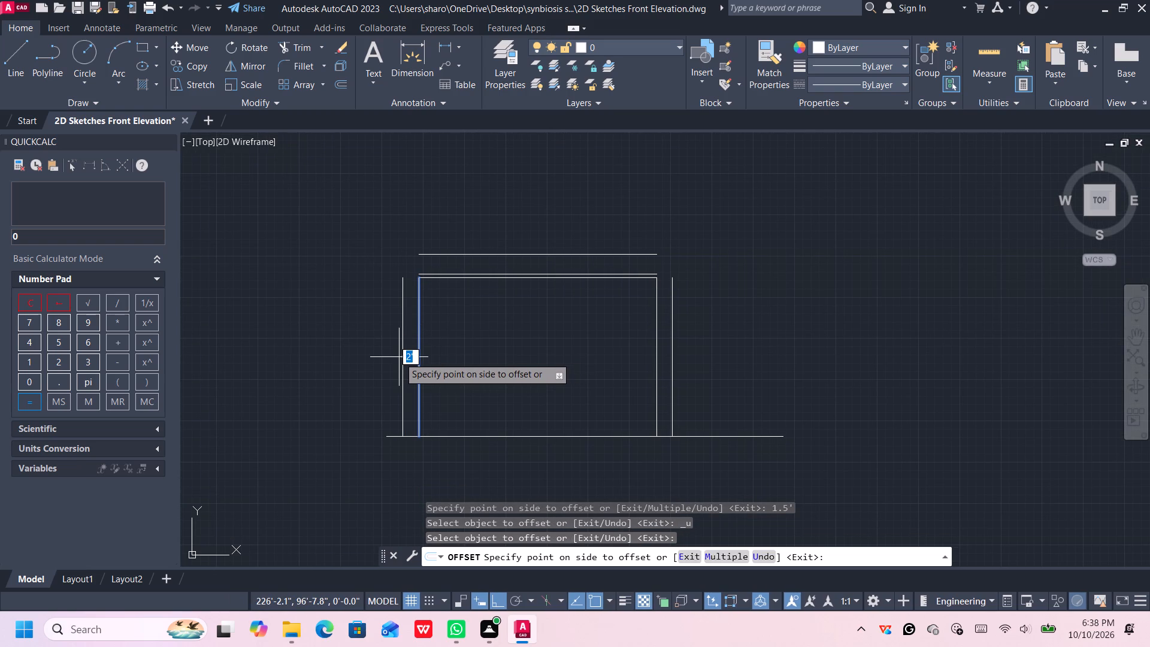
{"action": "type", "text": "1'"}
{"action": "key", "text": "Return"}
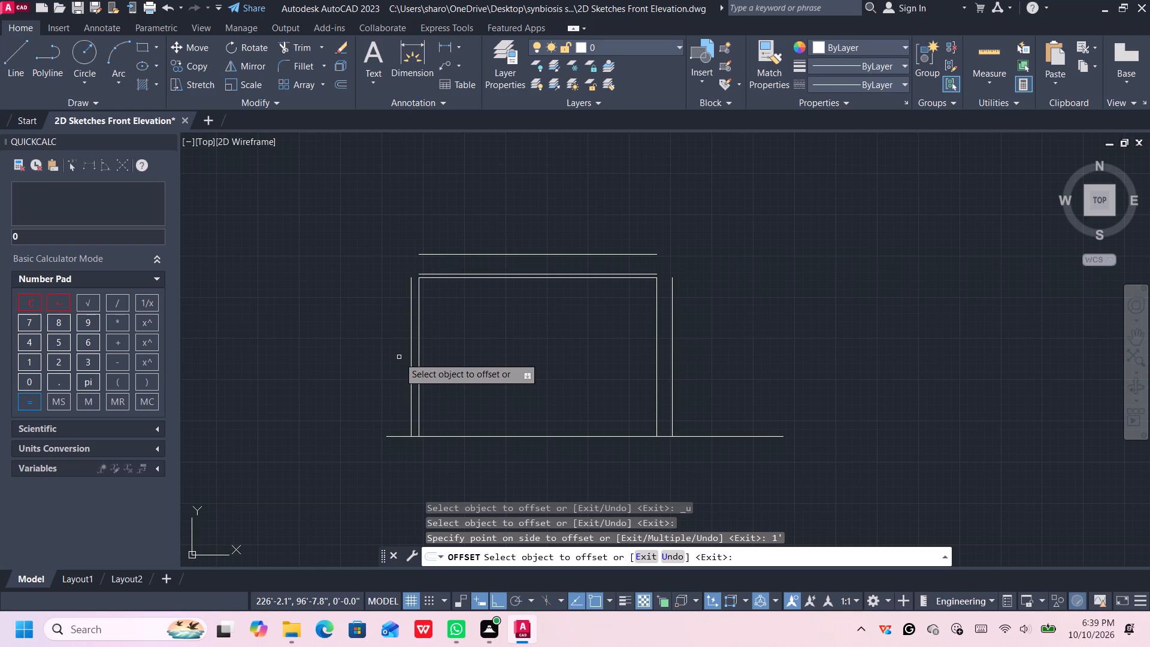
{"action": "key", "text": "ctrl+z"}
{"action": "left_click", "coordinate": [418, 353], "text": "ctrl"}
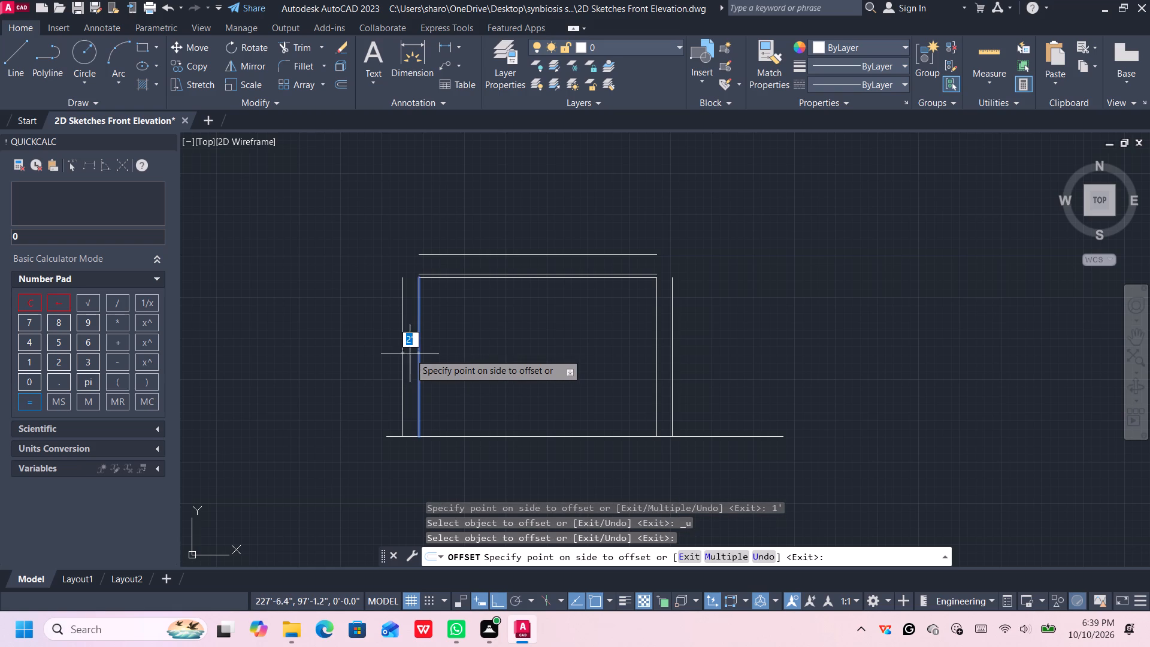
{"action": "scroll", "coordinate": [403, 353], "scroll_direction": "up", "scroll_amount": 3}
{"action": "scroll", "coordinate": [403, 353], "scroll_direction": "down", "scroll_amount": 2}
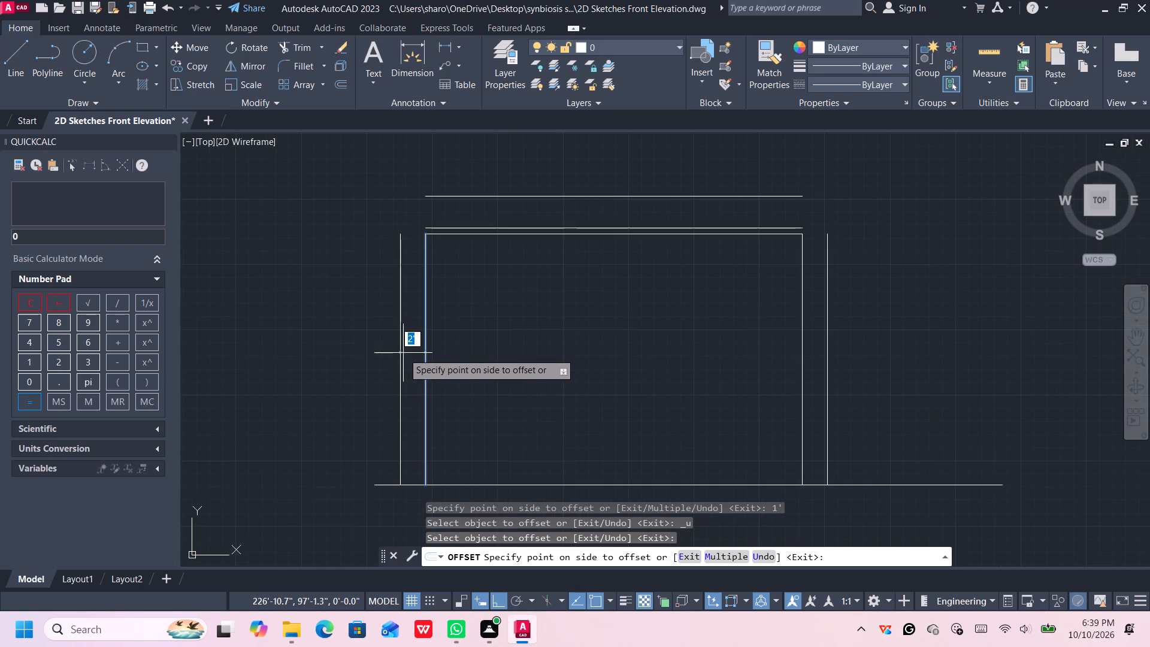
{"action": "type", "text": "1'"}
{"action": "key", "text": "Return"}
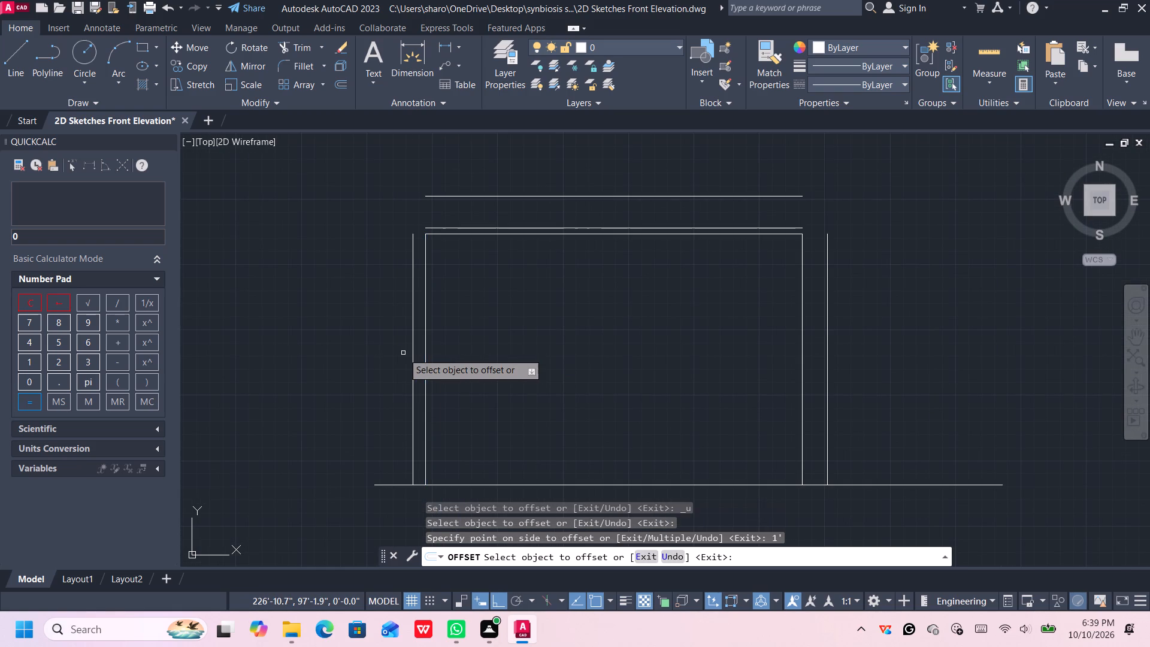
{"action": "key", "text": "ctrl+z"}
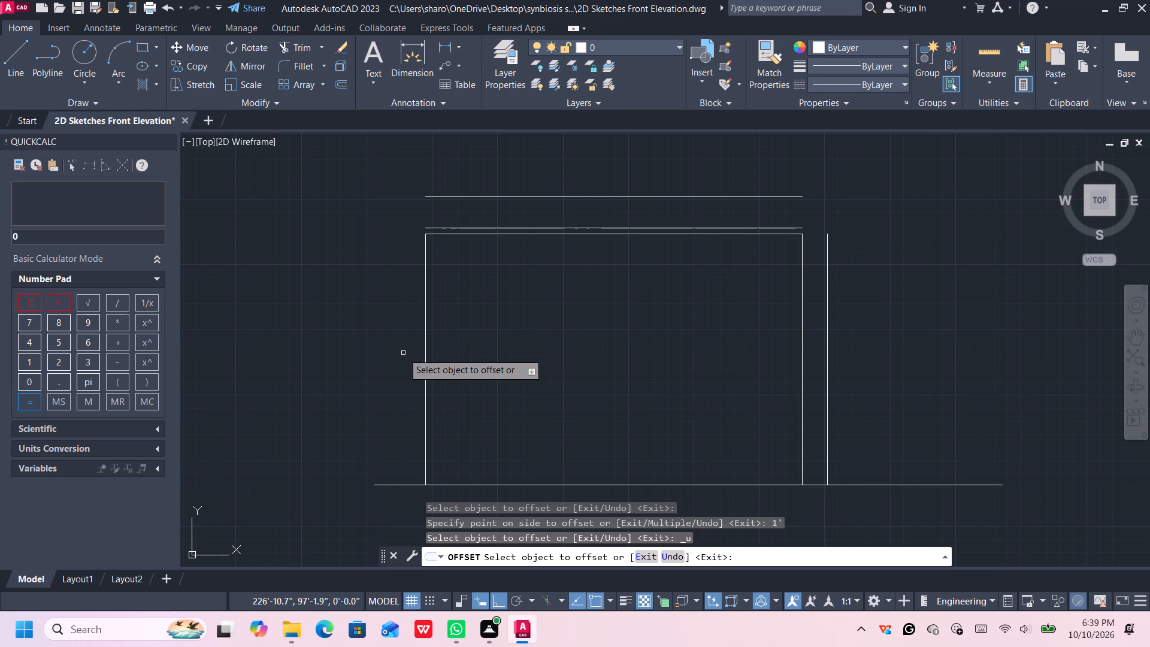
Offset the outline's left side outward by 1.5'.
{"action": "left_click", "coordinate": [426, 341]}
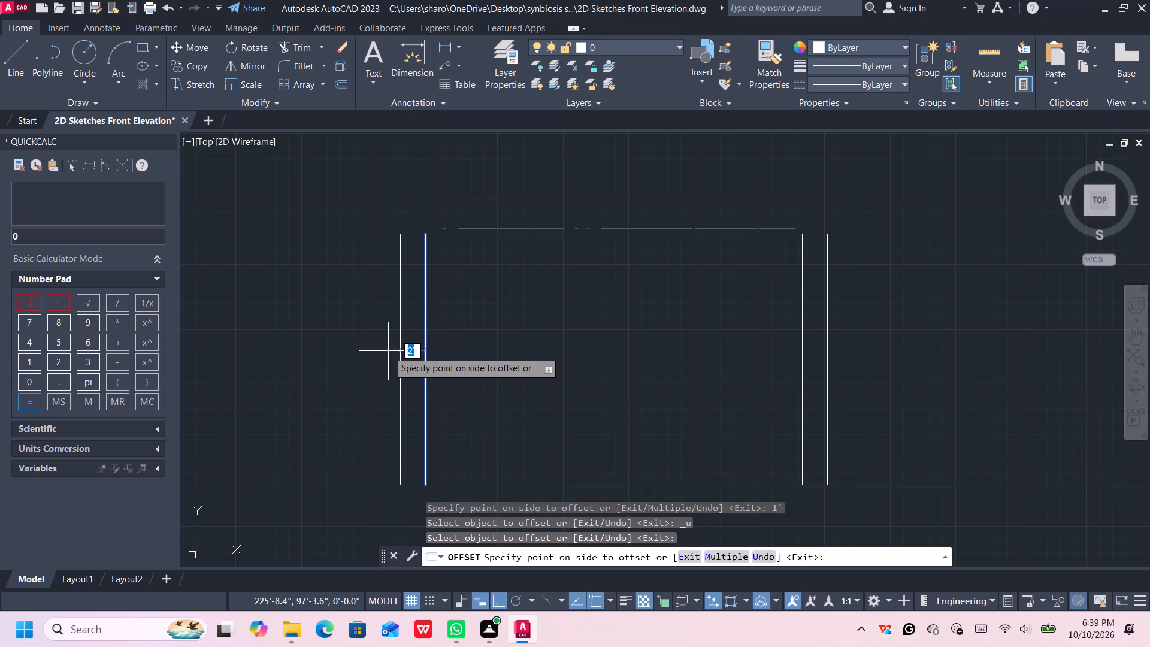
{"action": "type", "text": "1.5'"}
{"action": "key", "text": "Return"}
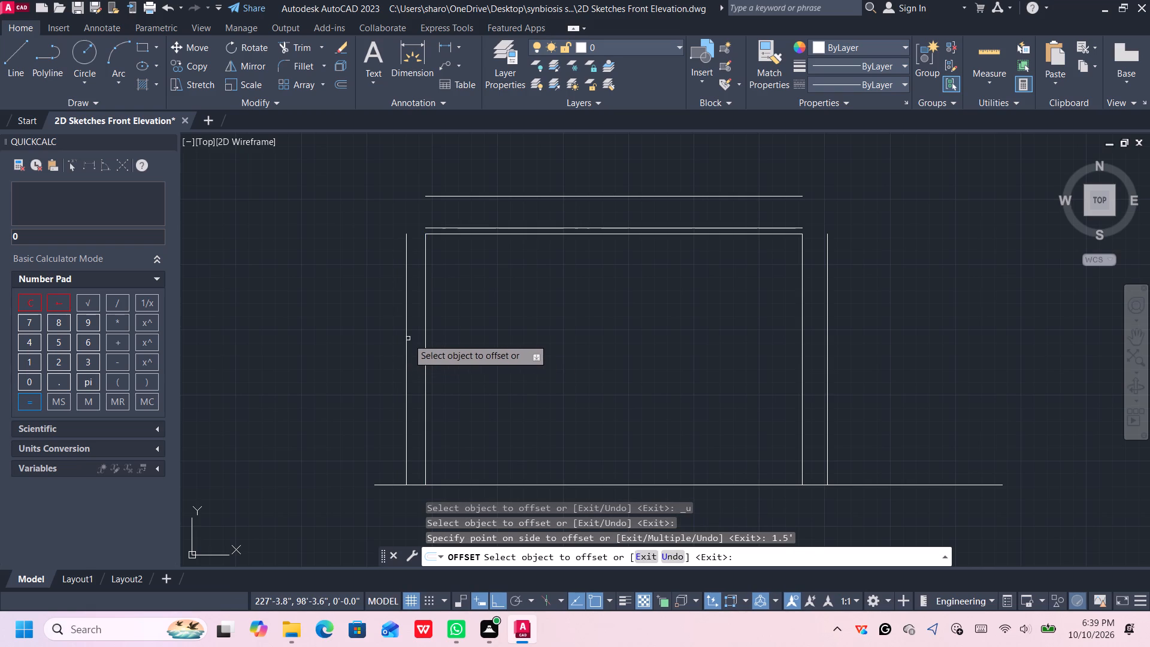
Offset the new line left of the outline a further 2' outward.
{"action": "left_click", "coordinate": [405, 341]}
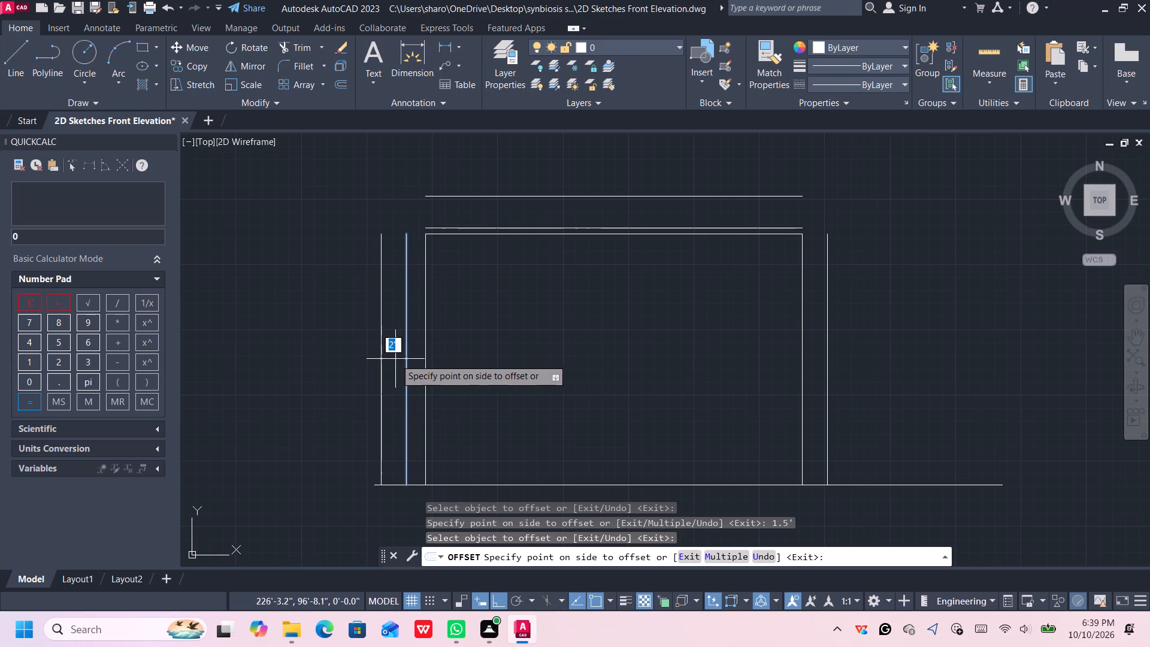
{"action": "left_click", "coordinate": [365, 351]}
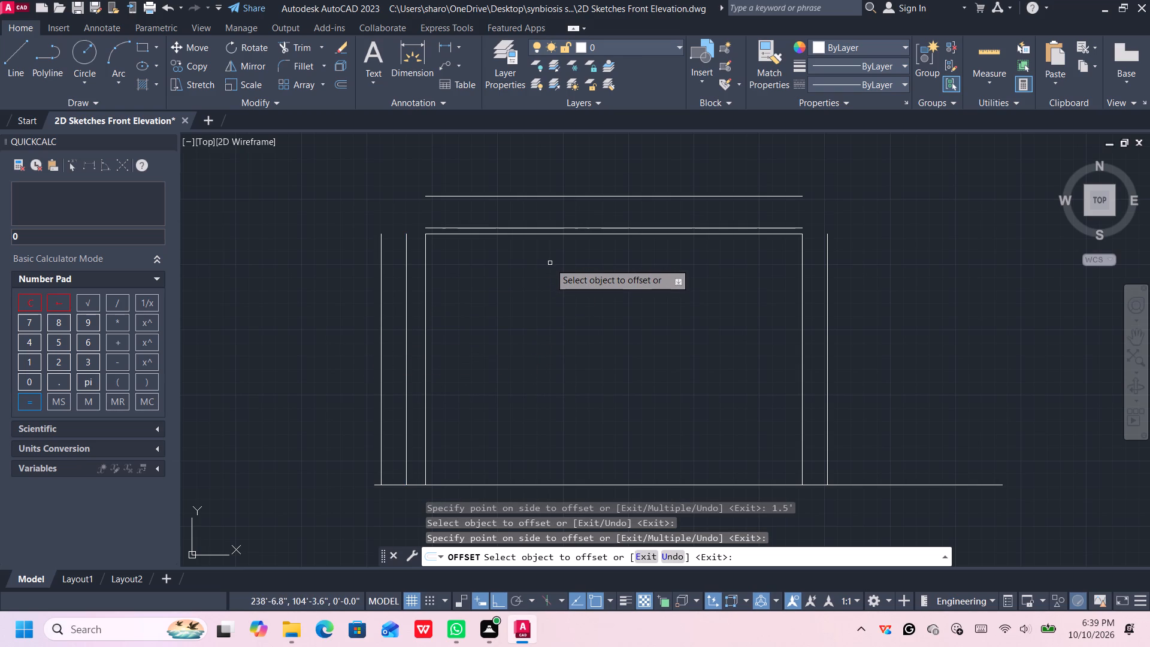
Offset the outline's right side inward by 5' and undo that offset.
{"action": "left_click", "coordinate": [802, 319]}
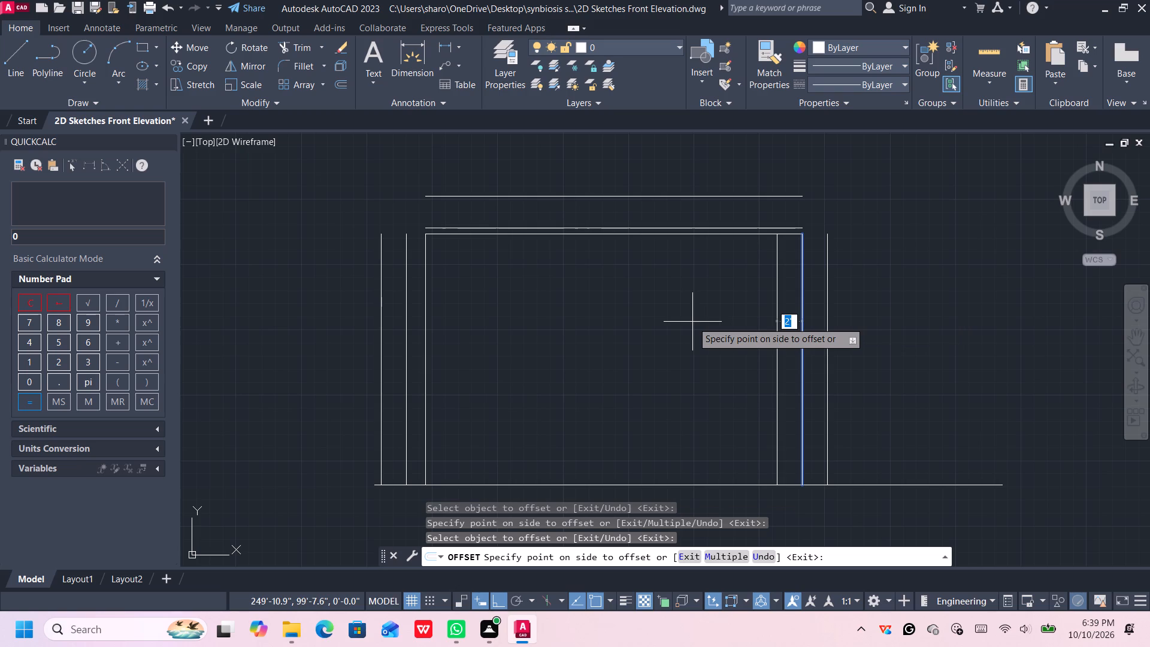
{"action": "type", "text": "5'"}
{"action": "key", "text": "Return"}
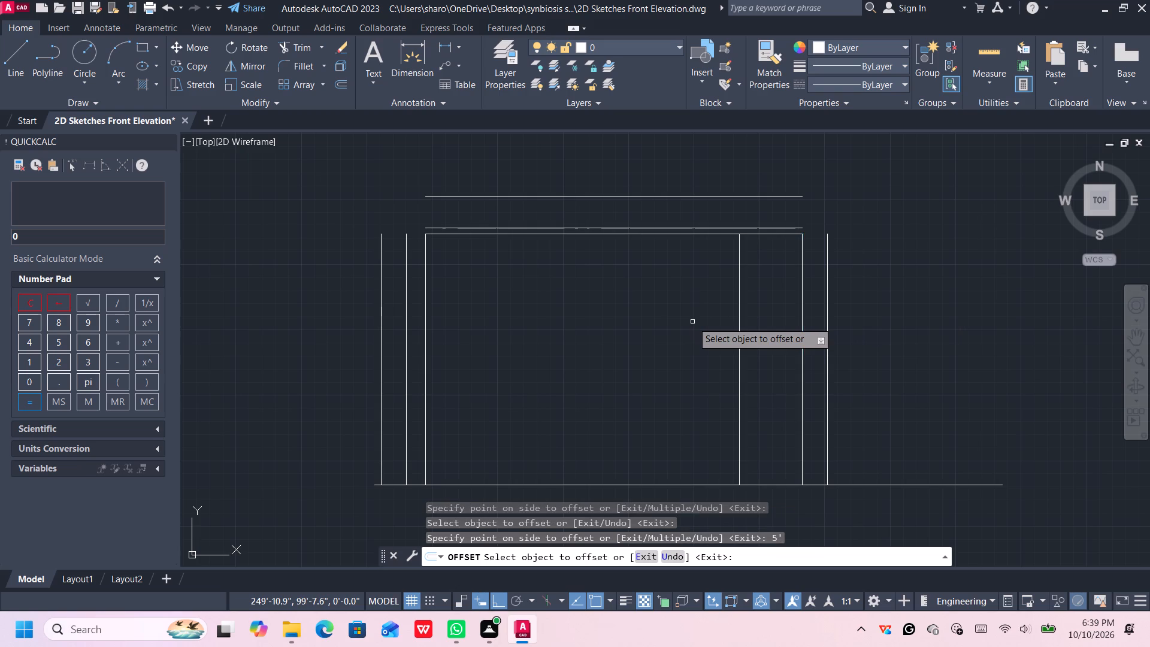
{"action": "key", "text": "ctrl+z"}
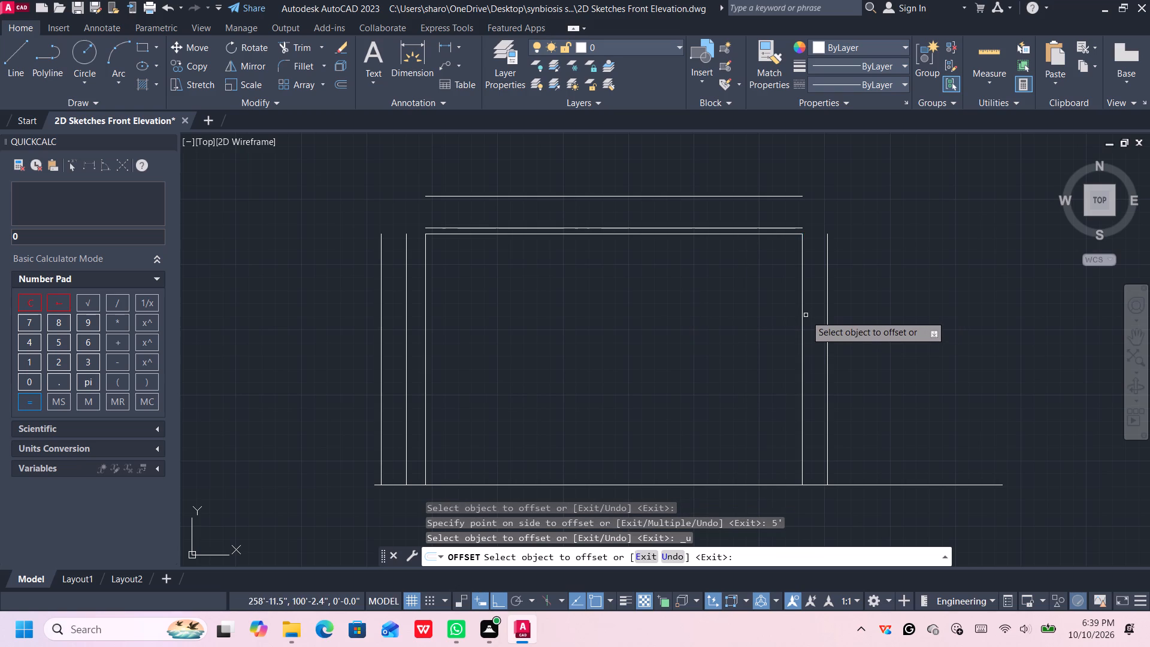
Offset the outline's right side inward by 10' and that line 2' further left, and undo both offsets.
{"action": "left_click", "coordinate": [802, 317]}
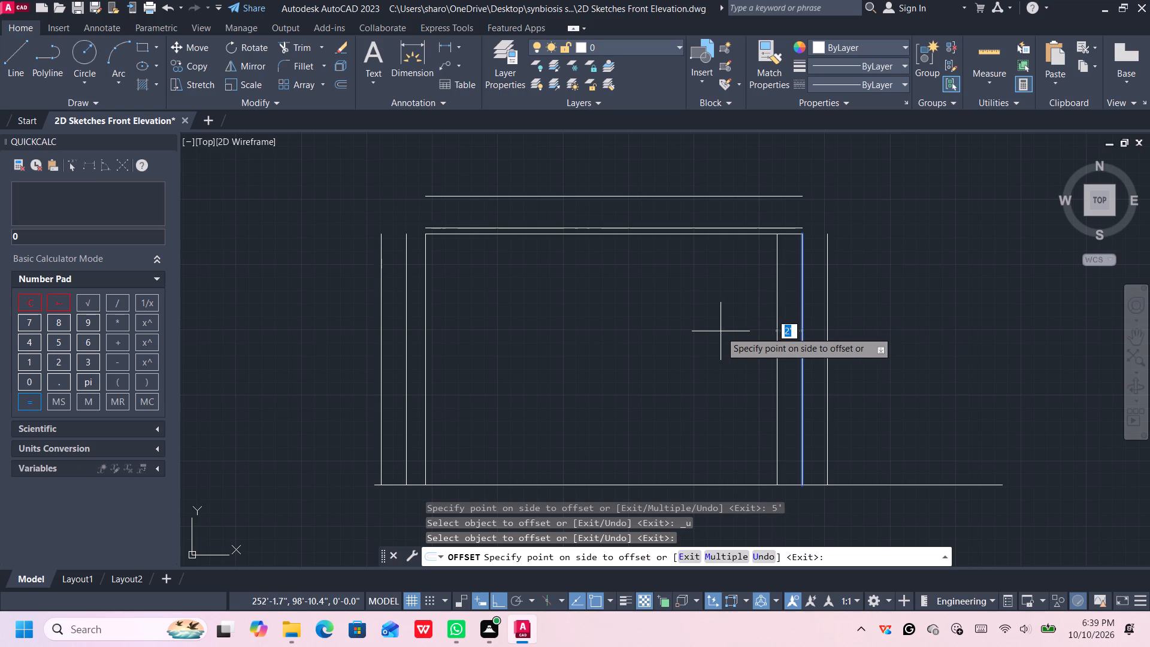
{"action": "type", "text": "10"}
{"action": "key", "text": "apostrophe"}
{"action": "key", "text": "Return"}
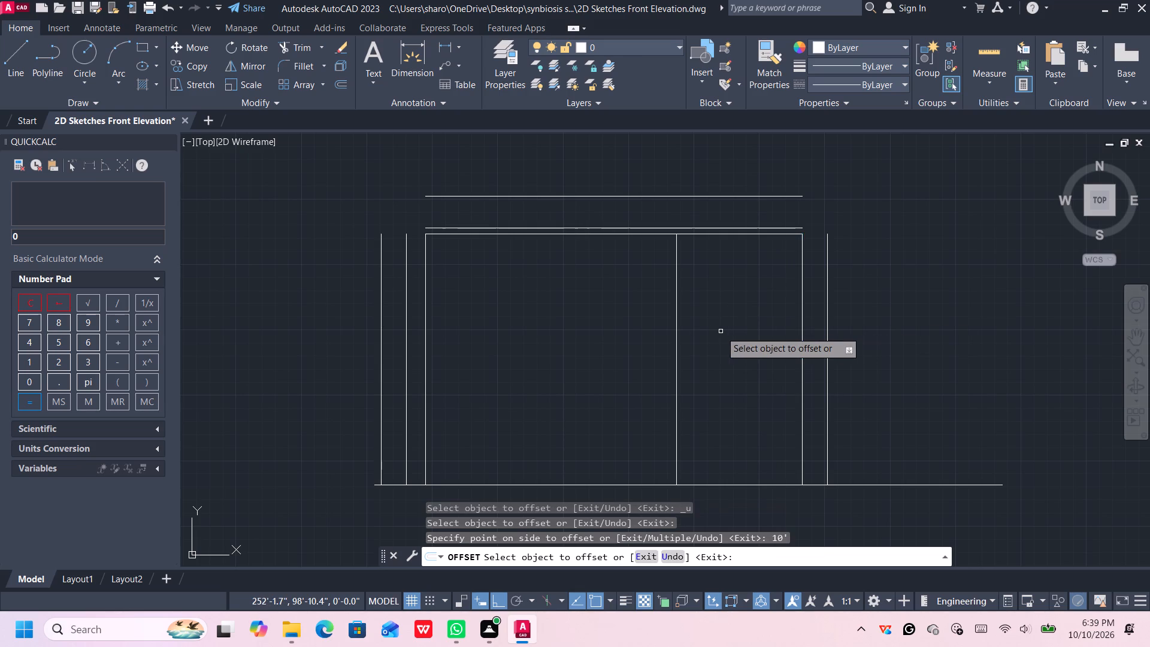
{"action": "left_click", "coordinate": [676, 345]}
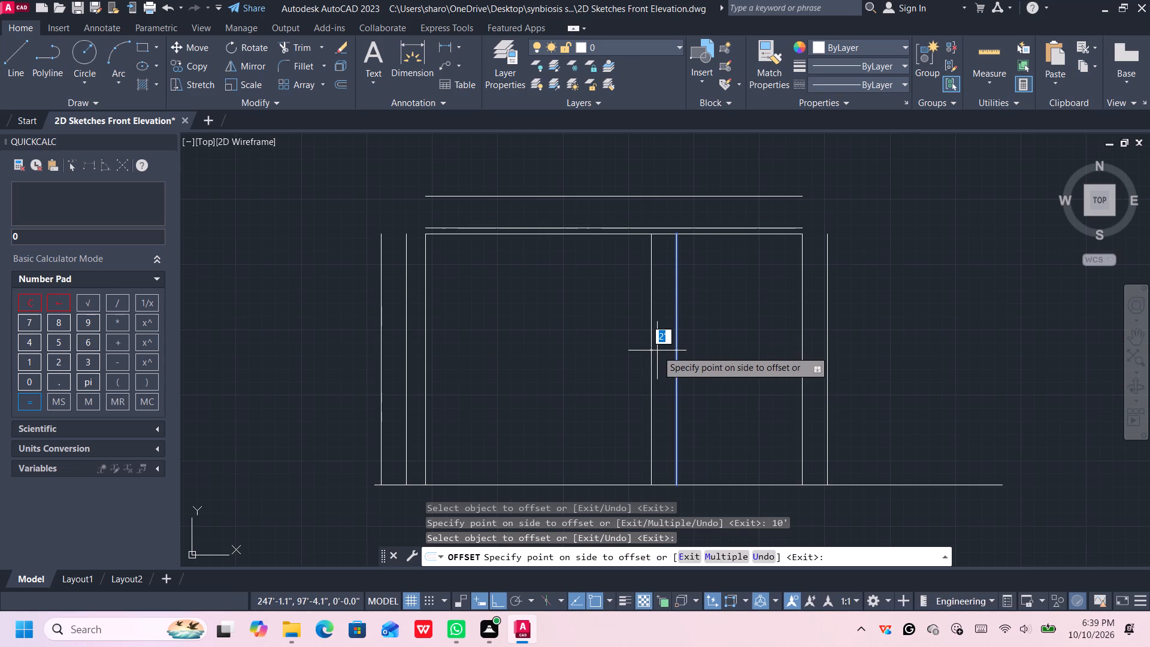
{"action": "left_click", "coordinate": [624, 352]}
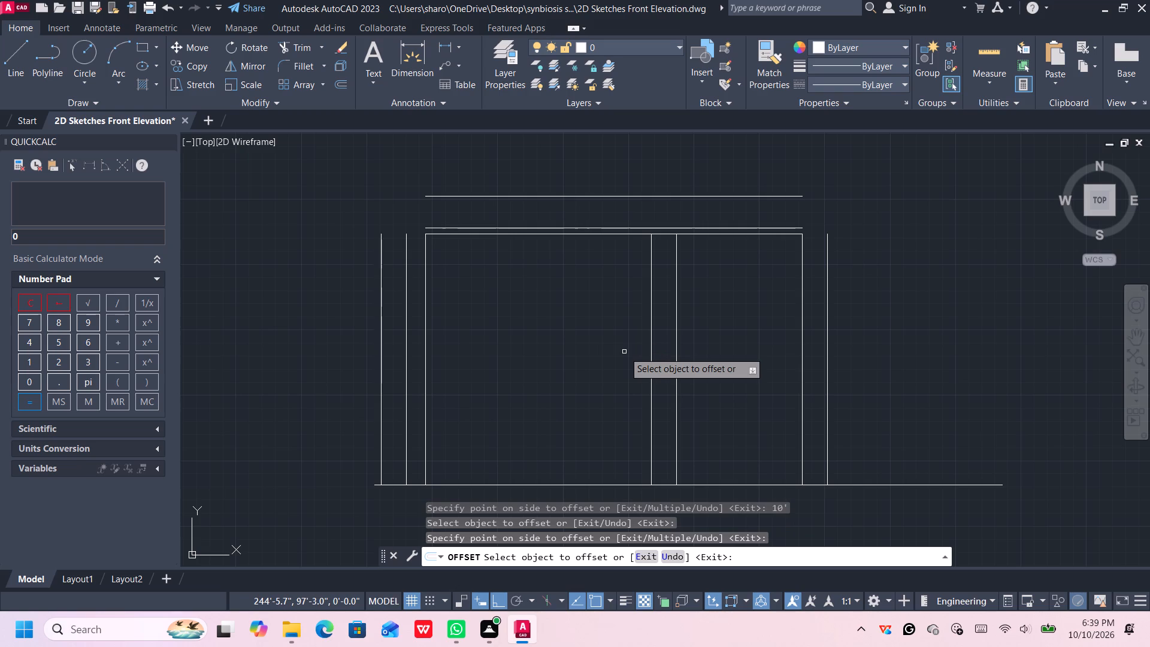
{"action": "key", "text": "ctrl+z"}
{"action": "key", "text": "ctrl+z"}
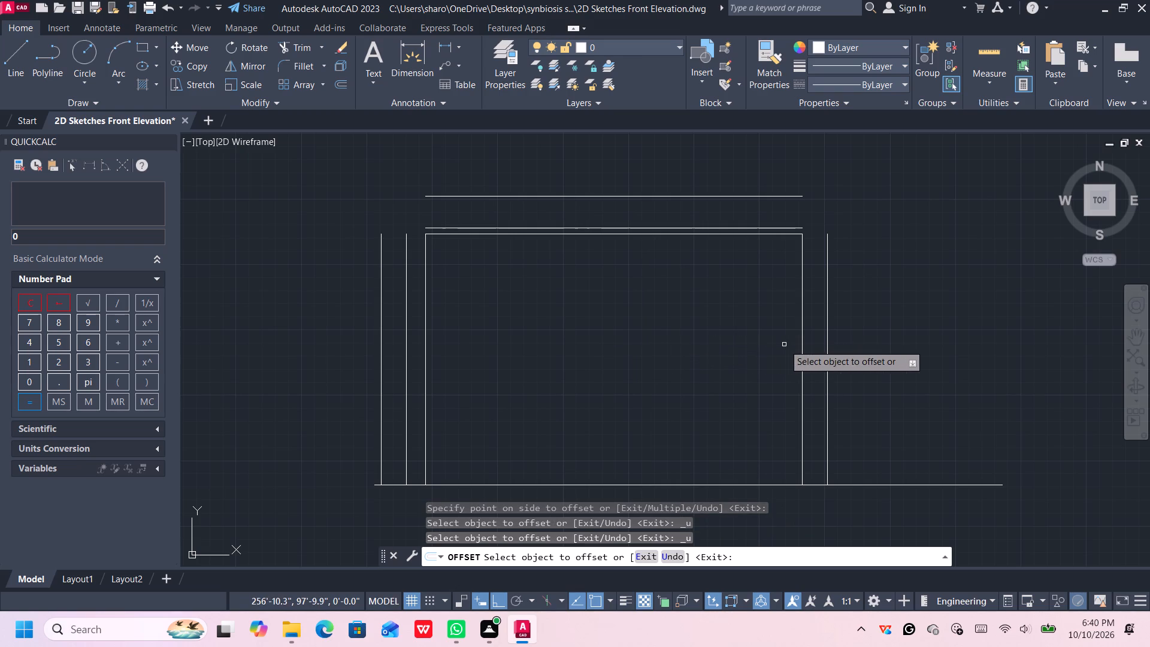
Offset the outline's right side inward by 15' to place a vertical line at the centre.
{"action": "left_click", "coordinate": [803, 330]}
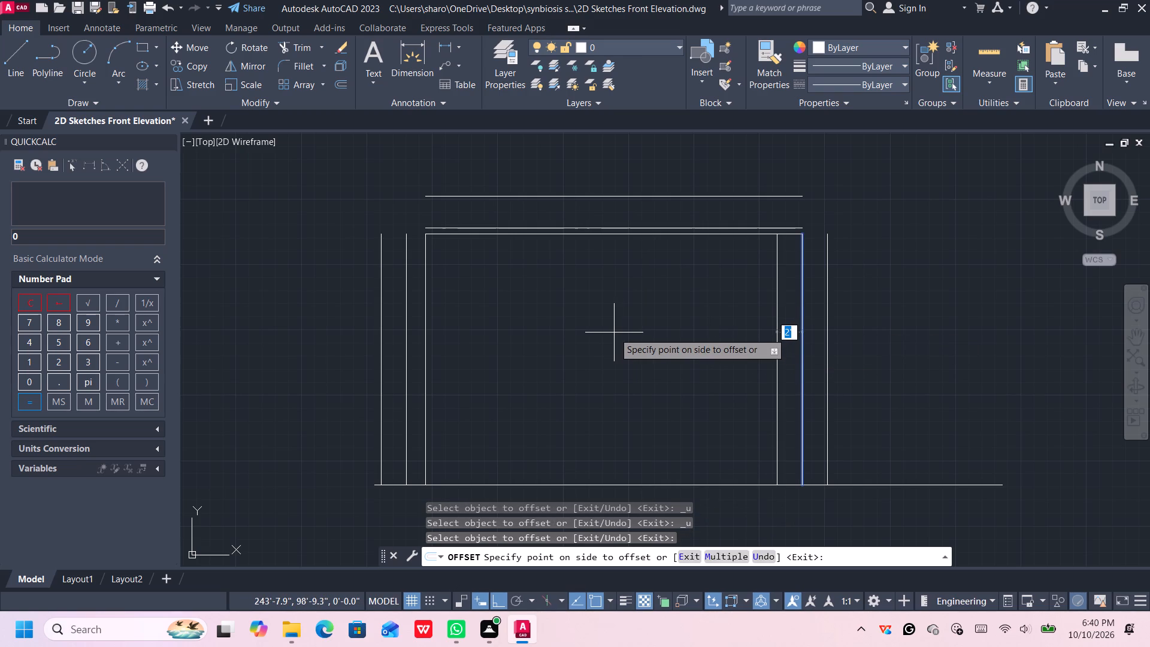
{"action": "type", "text": "15'"}
{"action": "key", "text": "Return"}
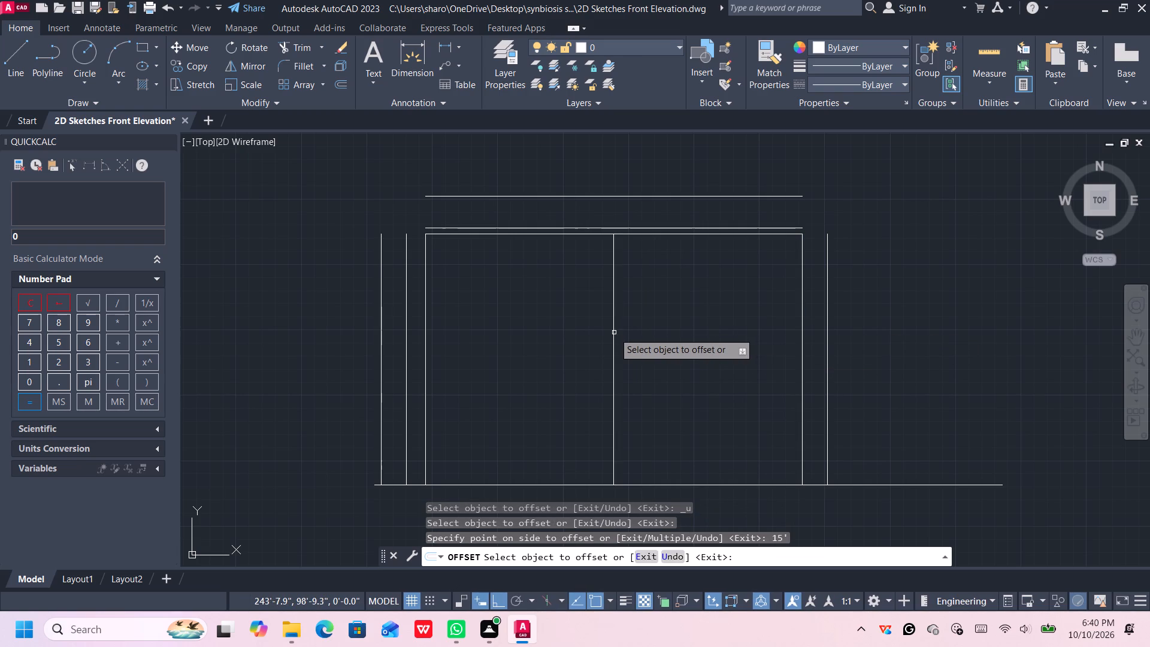
Offset the vertical centre line 2' to the right and end the Offset command.
{"action": "left_click", "coordinate": [614, 332]}
{"action": "left_click", "coordinate": [630, 331]}
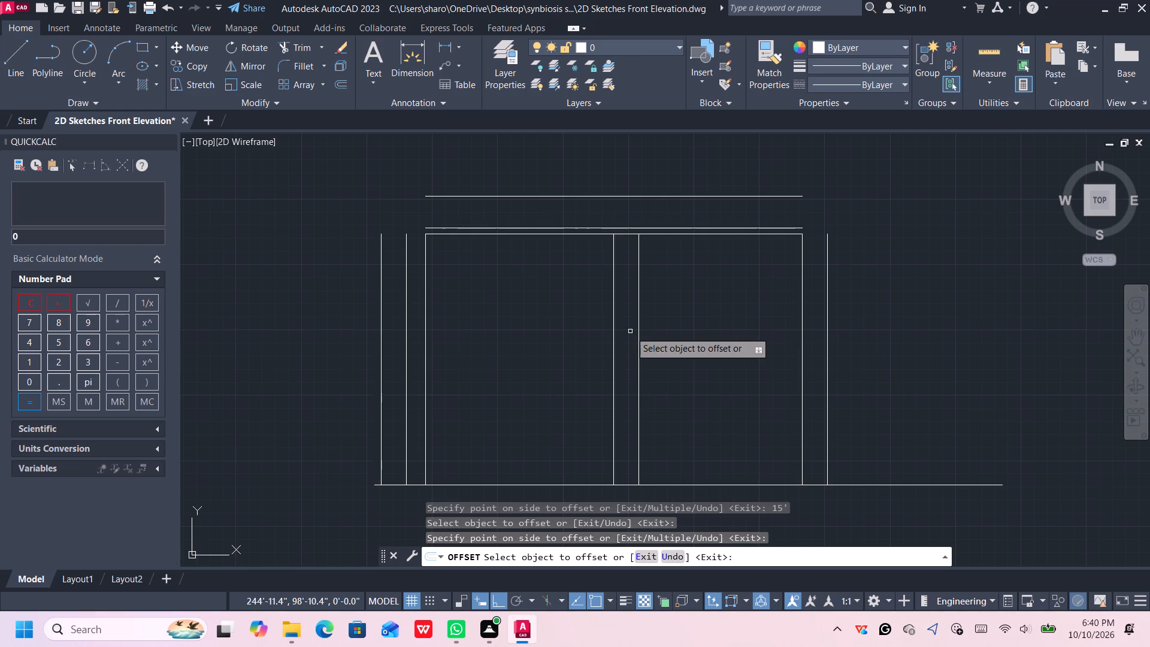
{"action": "key", "text": "space"}
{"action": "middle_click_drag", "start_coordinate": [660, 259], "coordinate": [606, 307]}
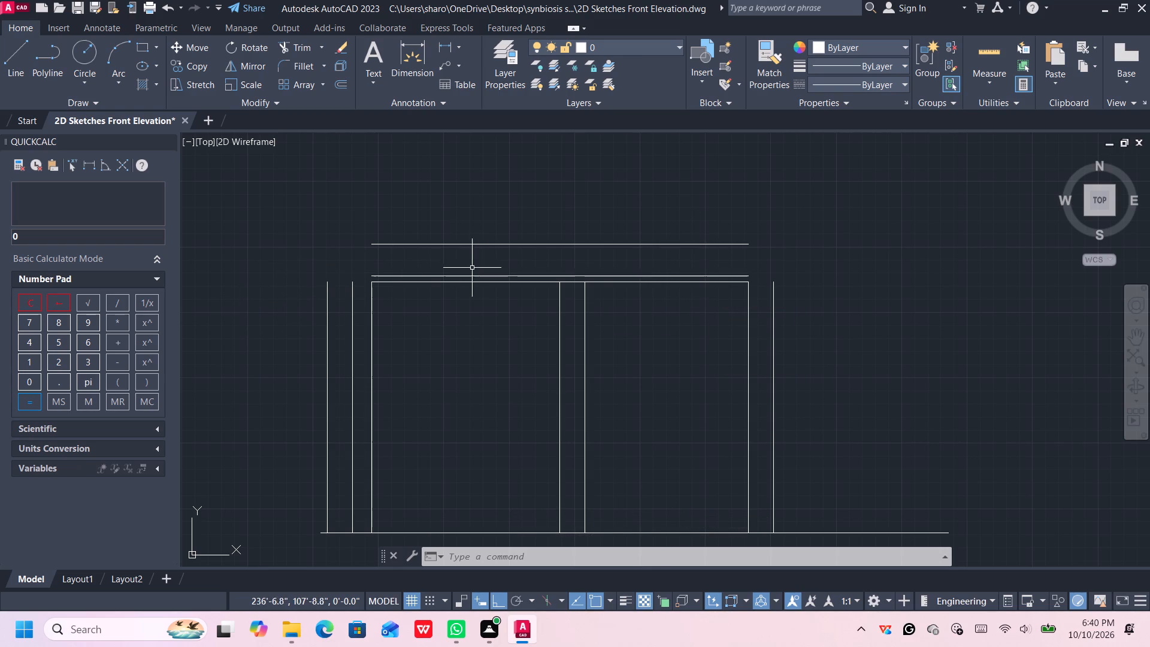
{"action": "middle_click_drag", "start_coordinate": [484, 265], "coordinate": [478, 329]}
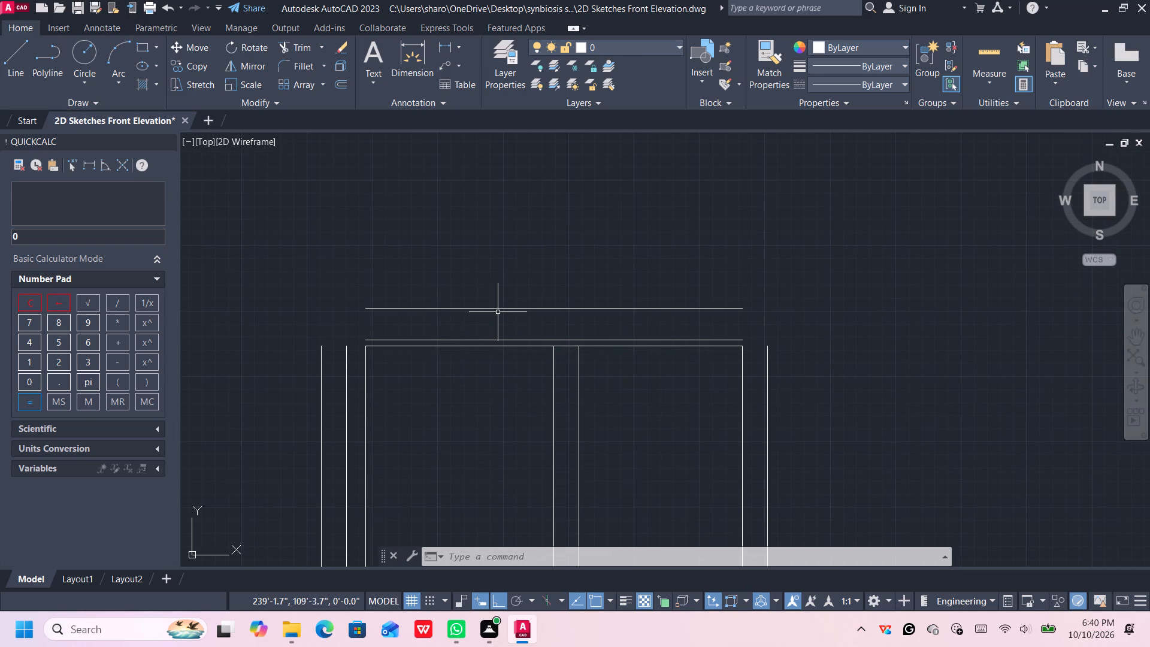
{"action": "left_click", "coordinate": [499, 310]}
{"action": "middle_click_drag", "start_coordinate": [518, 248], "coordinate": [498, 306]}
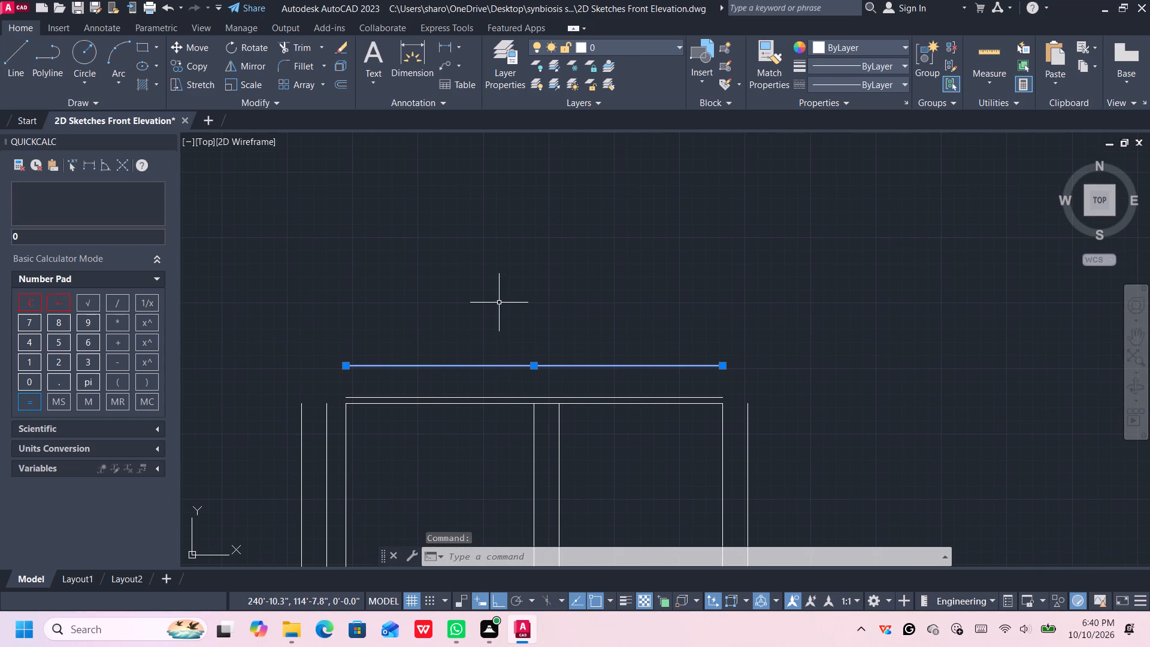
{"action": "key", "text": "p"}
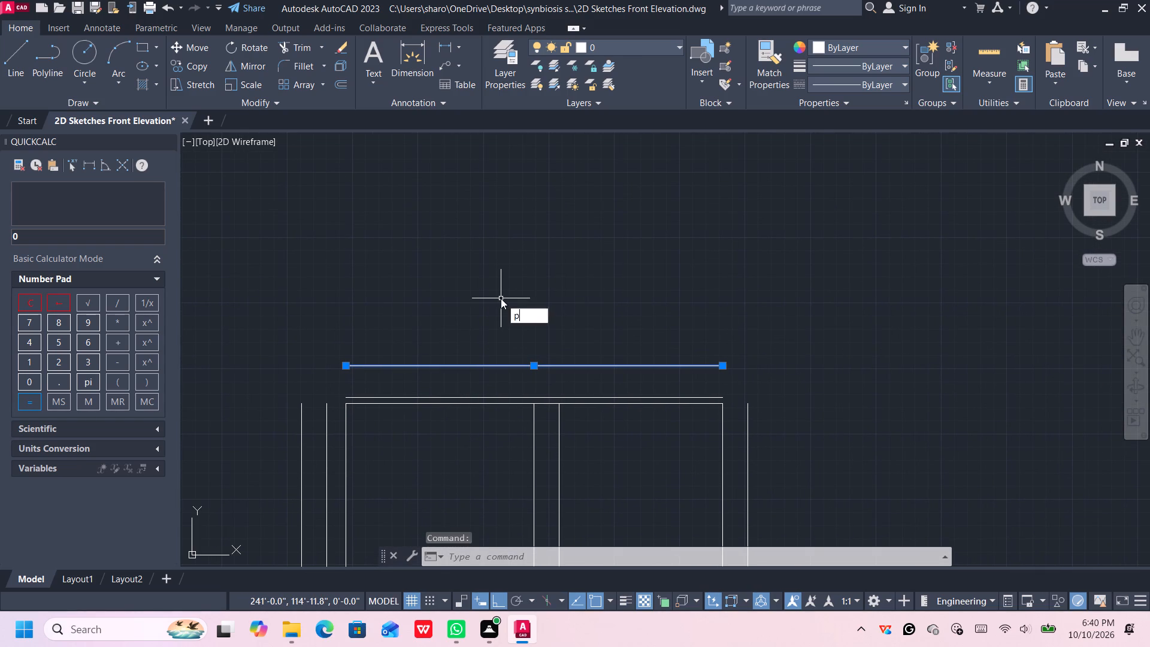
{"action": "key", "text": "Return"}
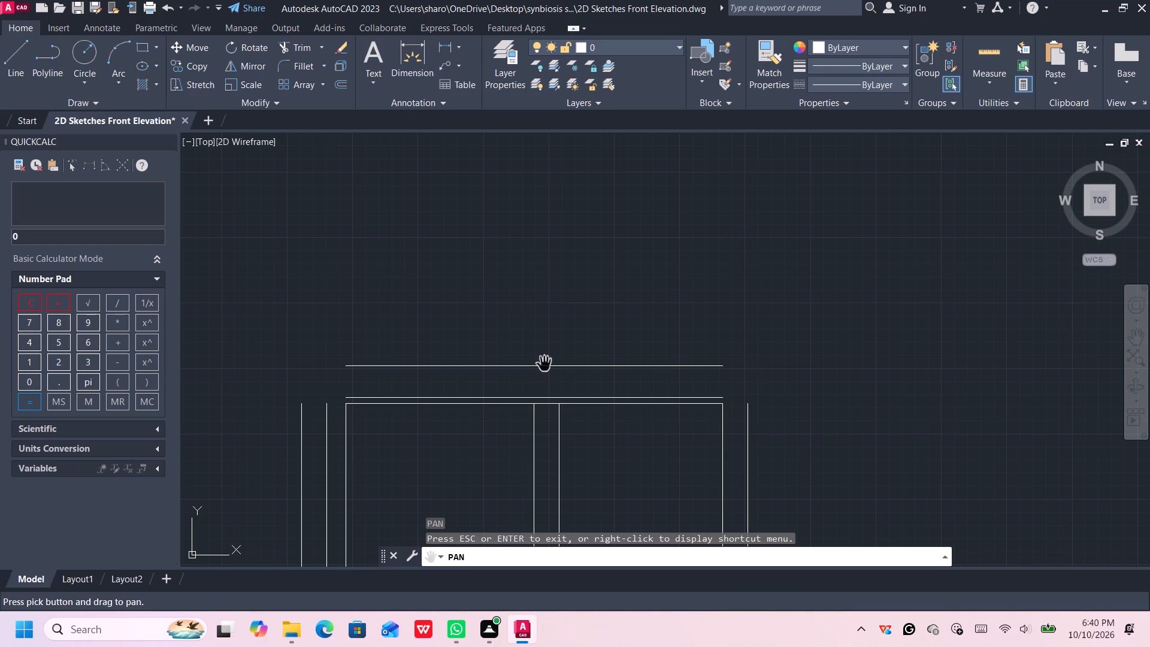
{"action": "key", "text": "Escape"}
Offset the uppermost horizontal line above the outline 20' upward.
{"action": "left_click", "coordinate": [543, 365]}
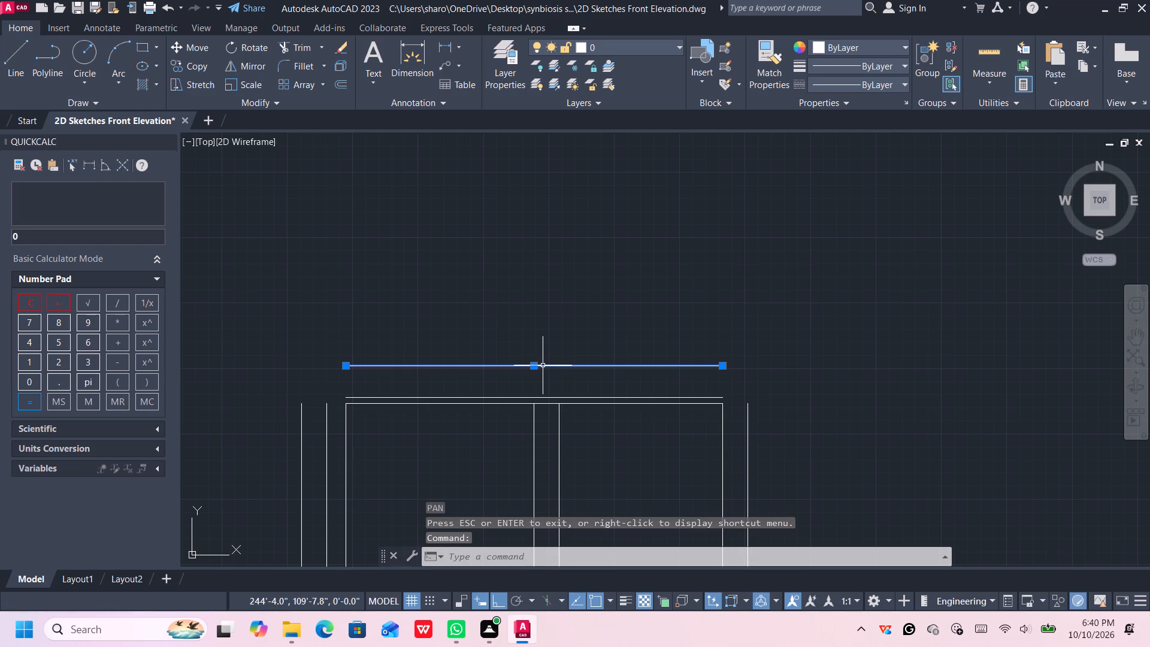
{"action": "key", "text": "o"}
{"action": "key", "text": "Return"}
{"action": "left_click", "coordinate": [543, 365]}
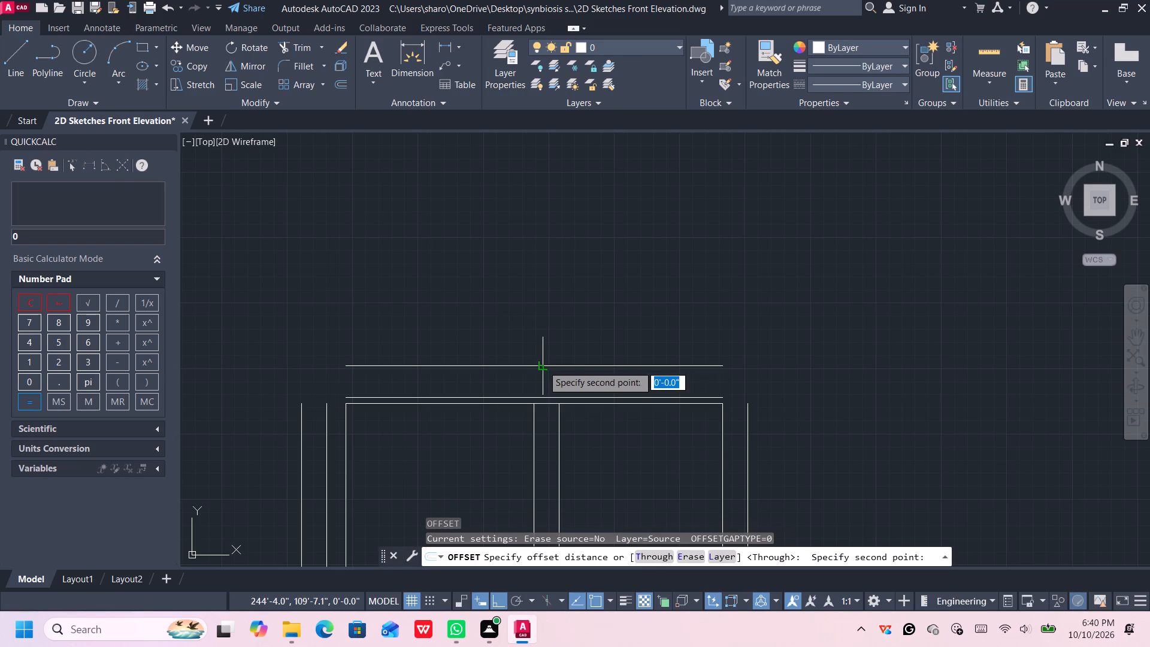
{"action": "scroll", "coordinate": [543, 230], "scroll_direction": "up", "scroll_amount": 1}
{"action": "scroll", "coordinate": [543, 230], "scroll_direction": "down", "scroll_amount": 1}
{"action": "middle_click_drag", "start_coordinate": [560, 184], "coordinate": [560, 279]}
{"action": "scroll", "coordinate": [559, 265], "scroll_direction": "down", "scroll_amount": 3}
{"action": "scroll", "coordinate": [551, 250], "scroll_direction": "up", "scroll_amount": 1}
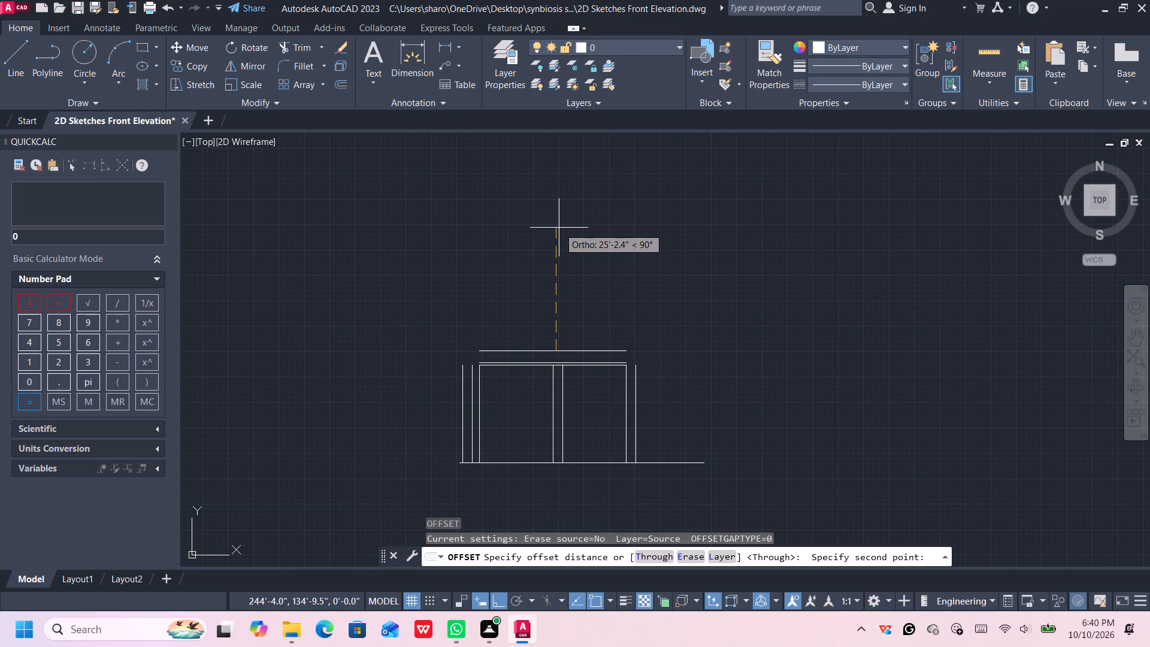
{"action": "type", "text": "20'"}
{"action": "key", "text": "Return"}
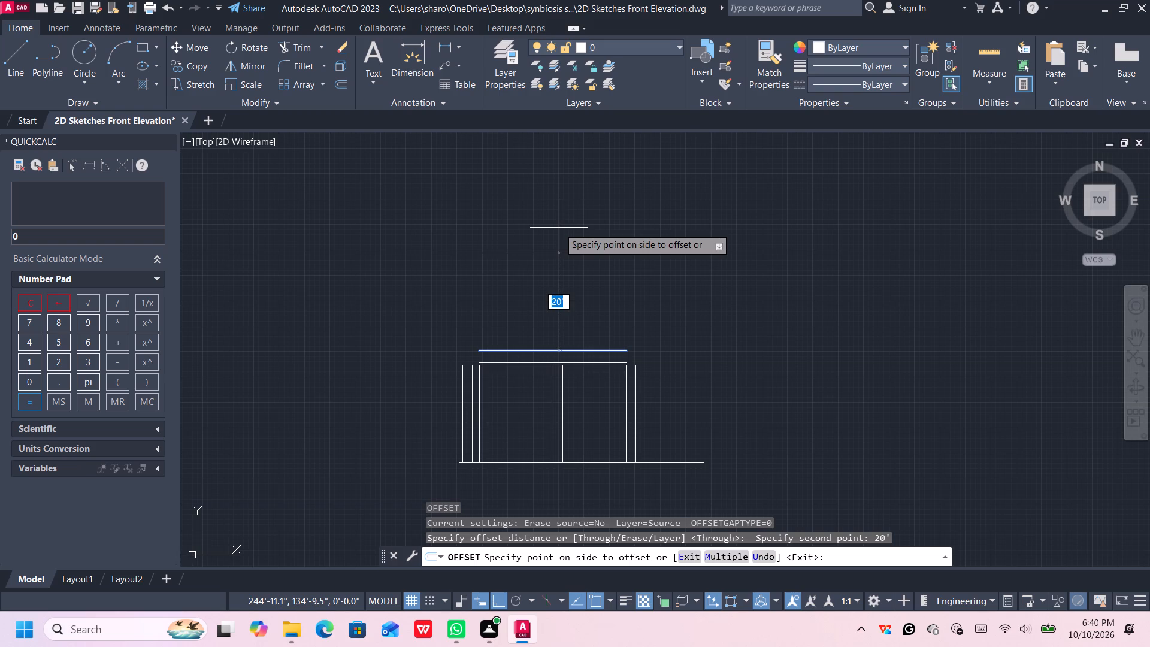
{"action": "left_click", "coordinate": [559, 228]}
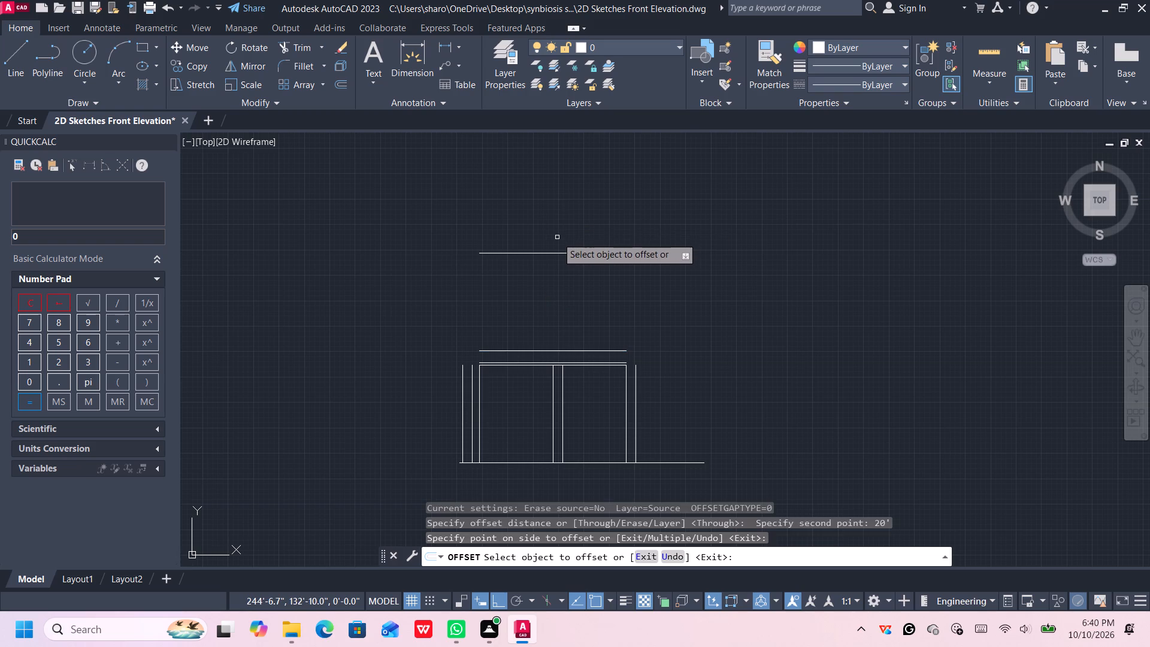
Offset the new top horizontal line 3" upward to form a closely spaced pair of lines.
{"action": "scroll", "coordinate": [556, 249], "scroll_direction": "up", "scroll_amount": 1}
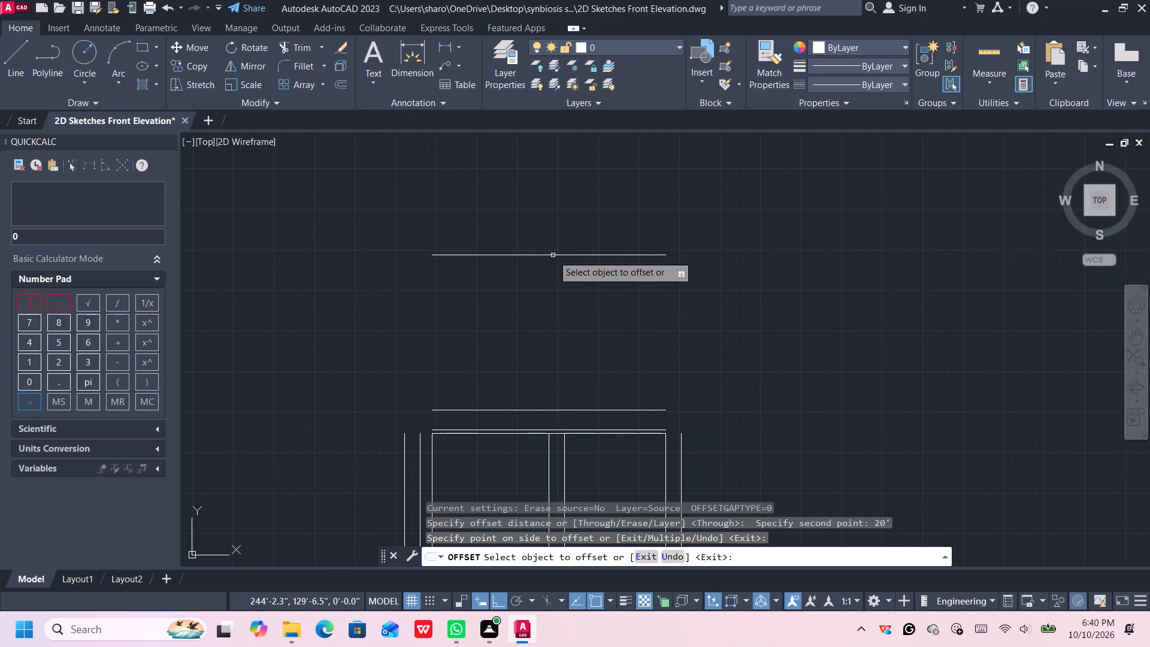
{"action": "left_click", "coordinate": [553, 255]}
{"action": "scroll", "coordinate": [553, 234], "scroll_direction": "up", "scroll_amount": 1}
{"action": "middle_click_drag", "start_coordinate": [553, 237], "coordinate": [555, 254]}
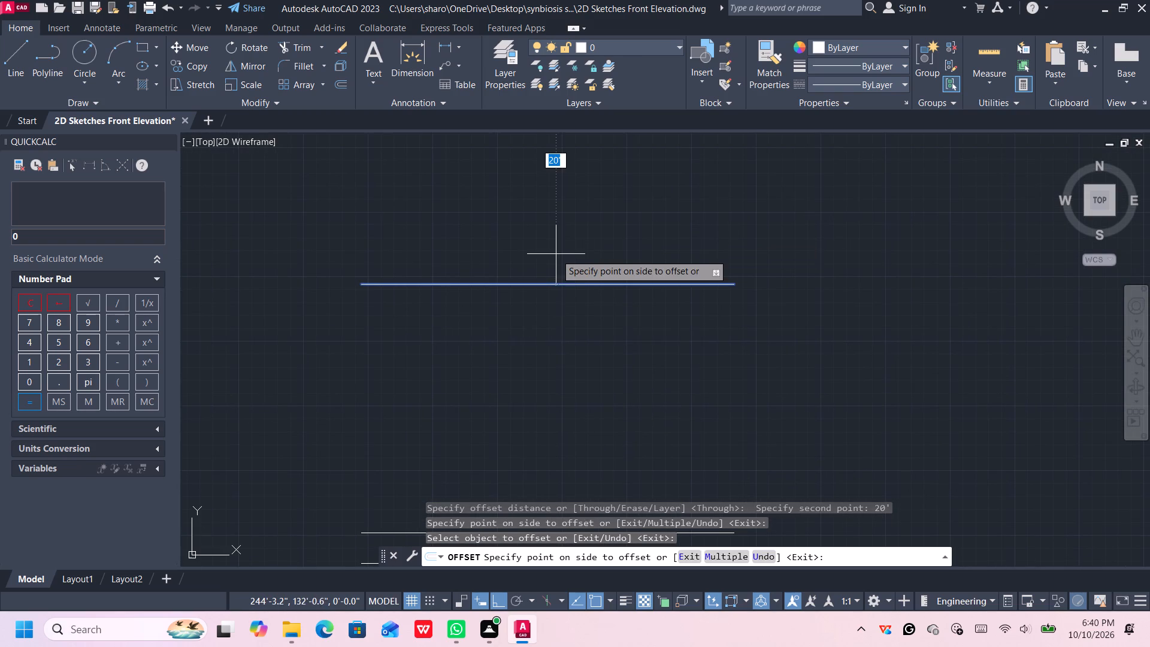
{"action": "key", "text": "3"}
{"action": "key", "text": "shift+quotedbl"}
{"action": "key", "text": "Return"}
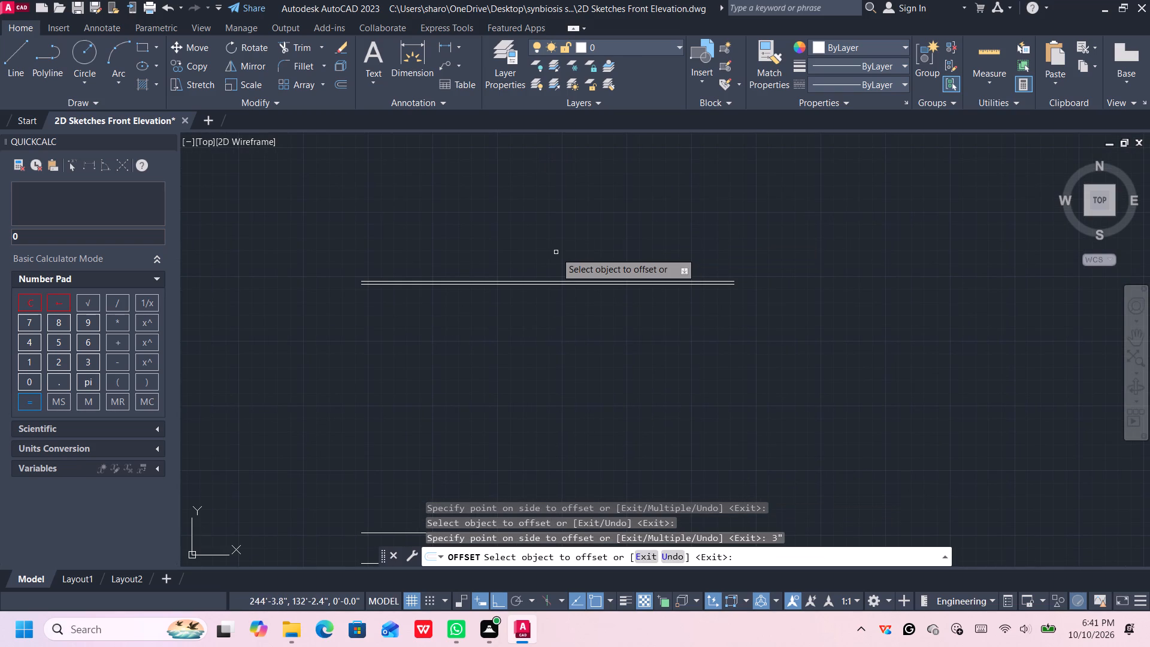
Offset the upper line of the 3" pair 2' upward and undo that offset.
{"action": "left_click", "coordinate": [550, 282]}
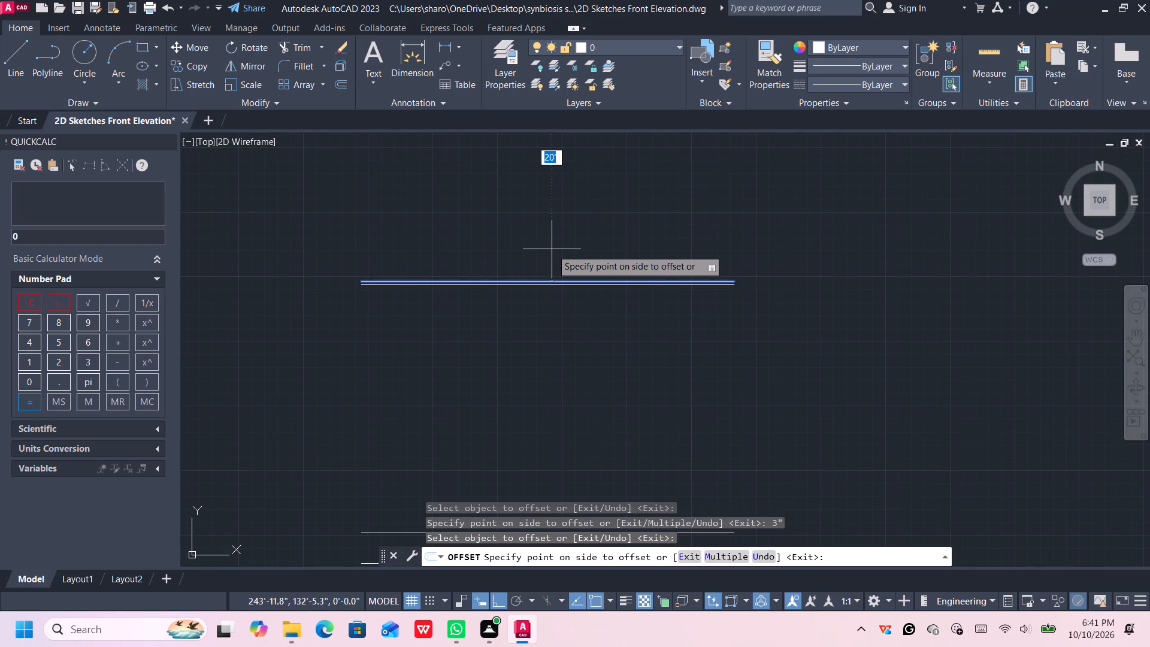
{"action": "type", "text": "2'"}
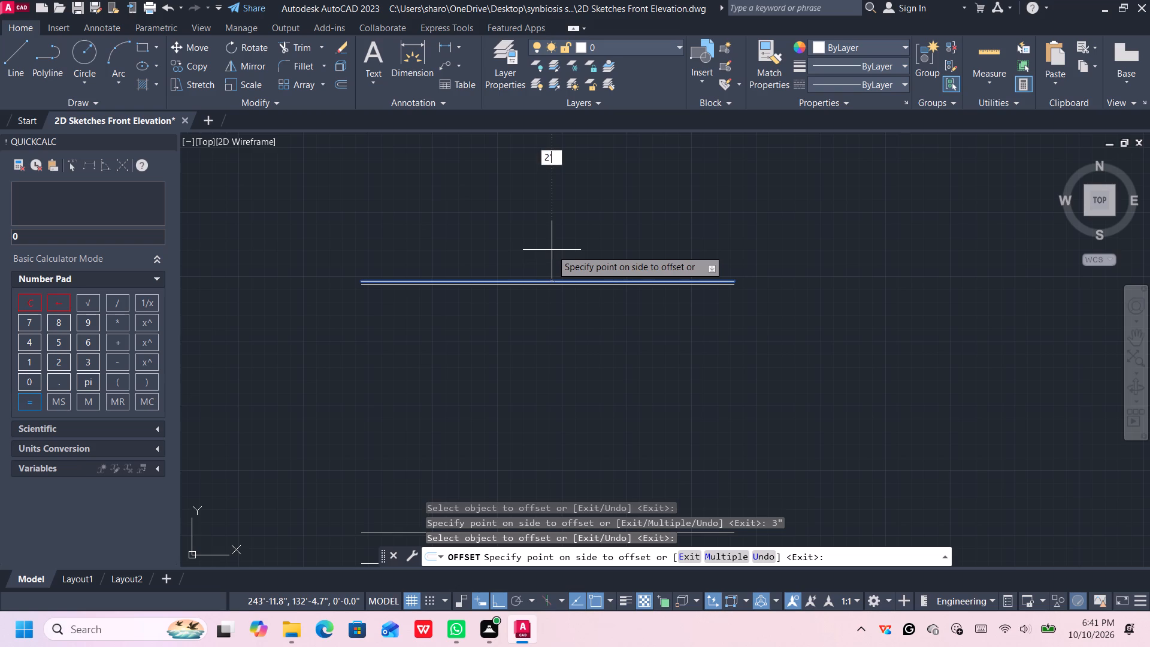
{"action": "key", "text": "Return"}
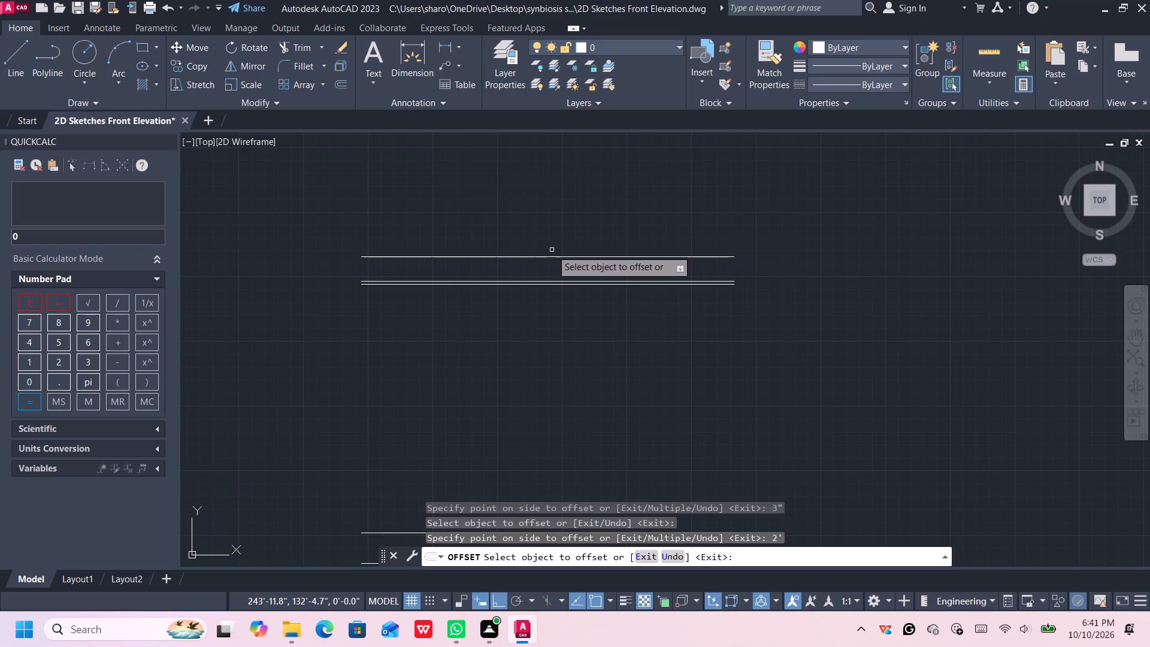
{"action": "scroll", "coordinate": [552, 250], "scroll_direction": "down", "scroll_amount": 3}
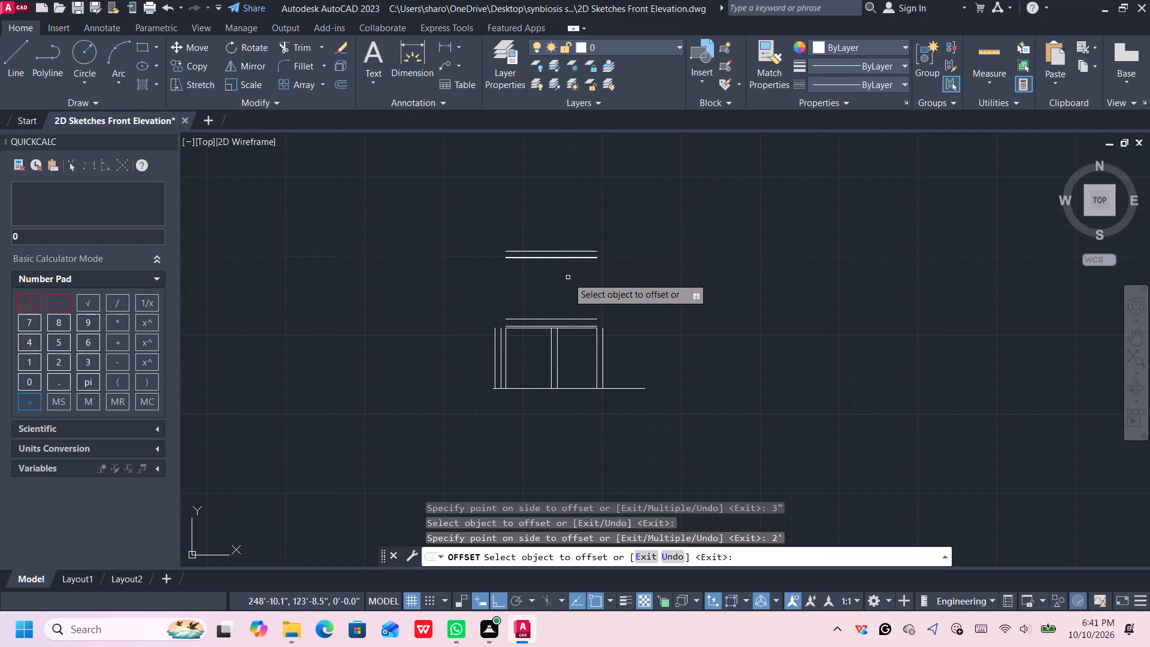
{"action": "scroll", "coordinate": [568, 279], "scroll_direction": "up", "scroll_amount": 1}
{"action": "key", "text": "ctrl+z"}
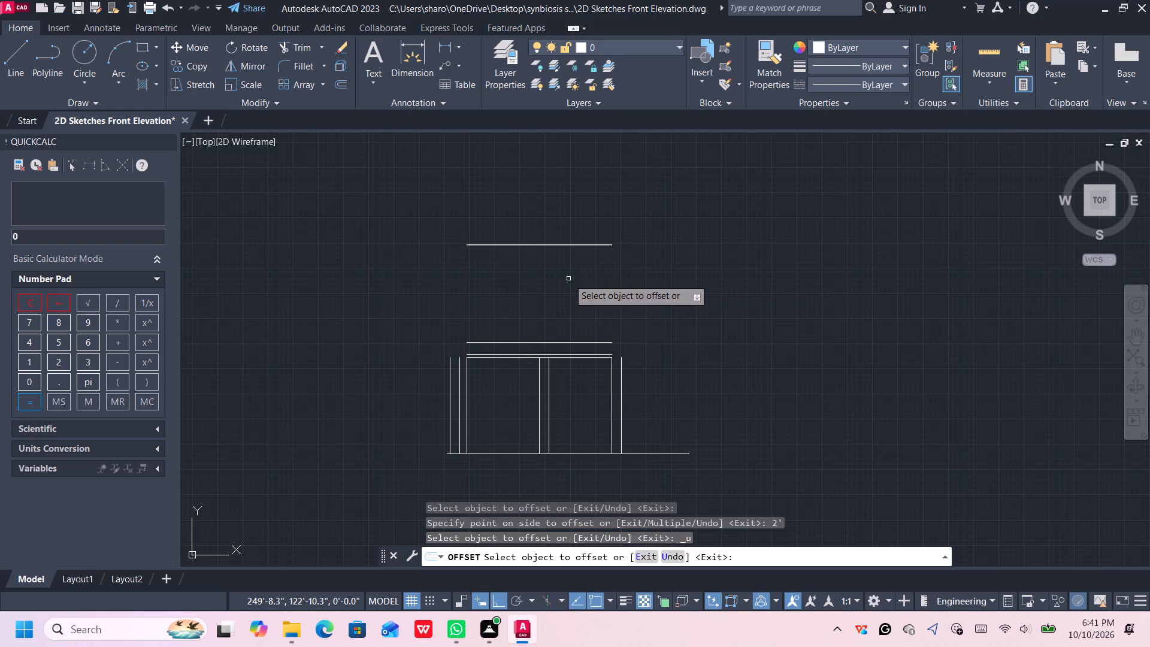
Offset the upper line of the 3" pair 3' upward.
{"action": "scroll", "coordinate": [562, 243], "scroll_direction": "up", "scroll_amount": 5}
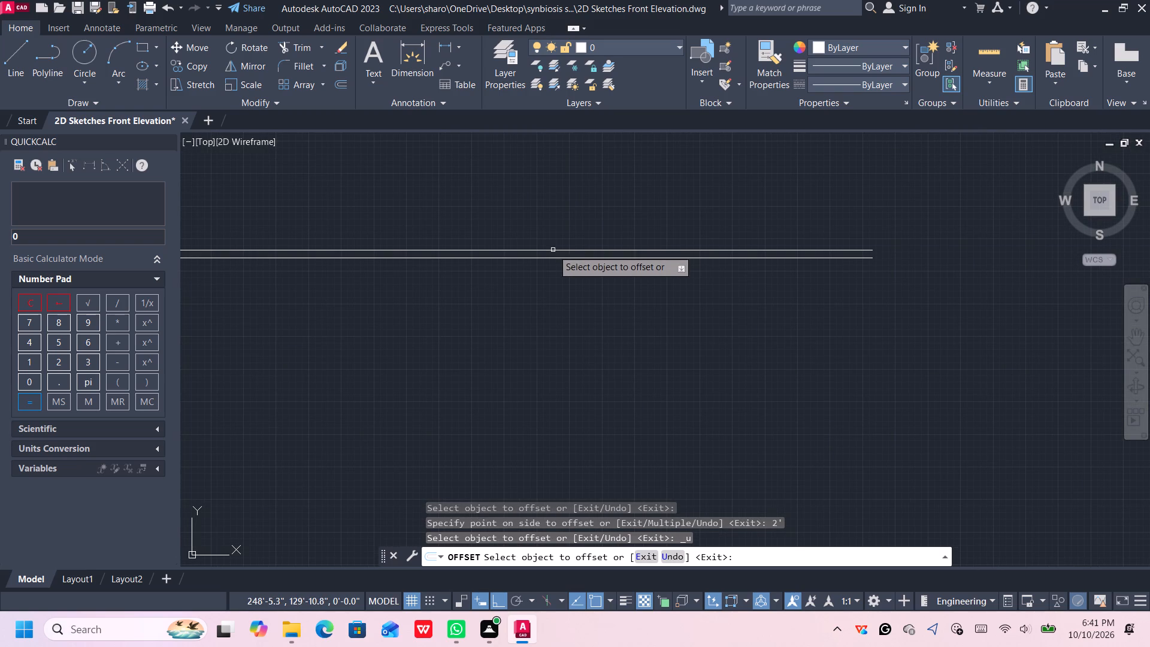
{"action": "left_click", "coordinate": [553, 250]}
{"action": "type", "text": "3'"}
{"action": "key", "text": "Return"}
{"action": "scroll", "coordinate": [617, 192], "scroll_direction": "down", "scroll_amount": 5}
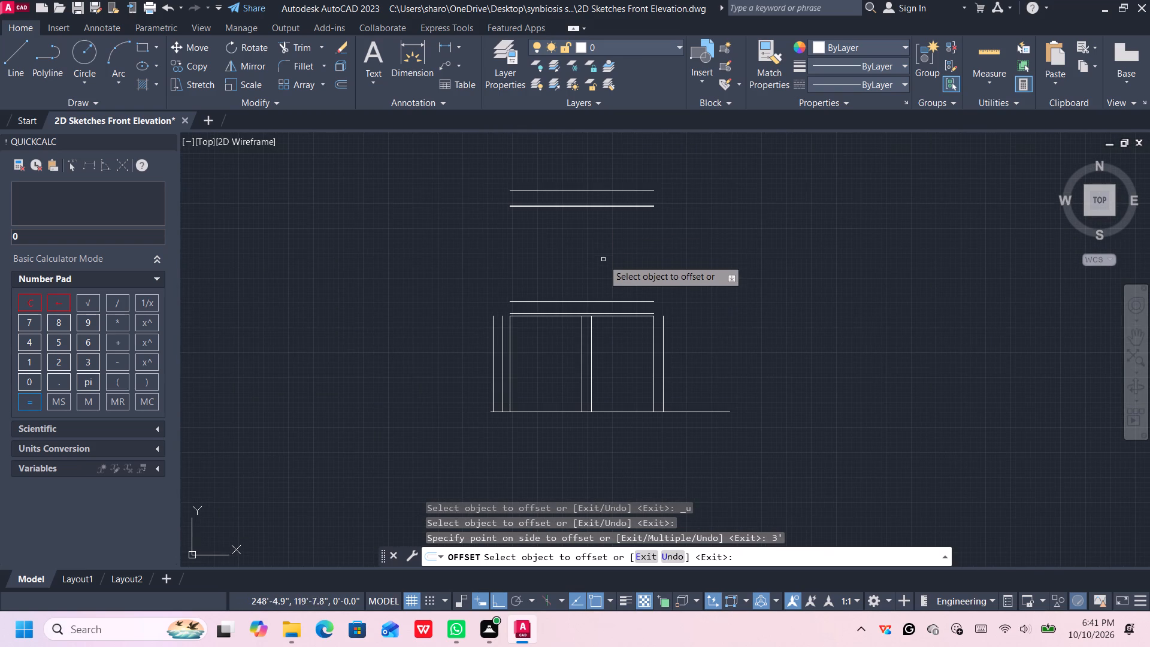
Offset the topmost horizontal line 15' upward and end the Offset command.
{"action": "scroll", "coordinate": [603, 262], "scroll_direction": "up", "scroll_amount": 1}
{"action": "scroll", "coordinate": [603, 262], "scroll_direction": "down", "scroll_amount": 1}
{"action": "scroll", "coordinate": [603, 262], "scroll_direction": "up", "scroll_amount": 1}
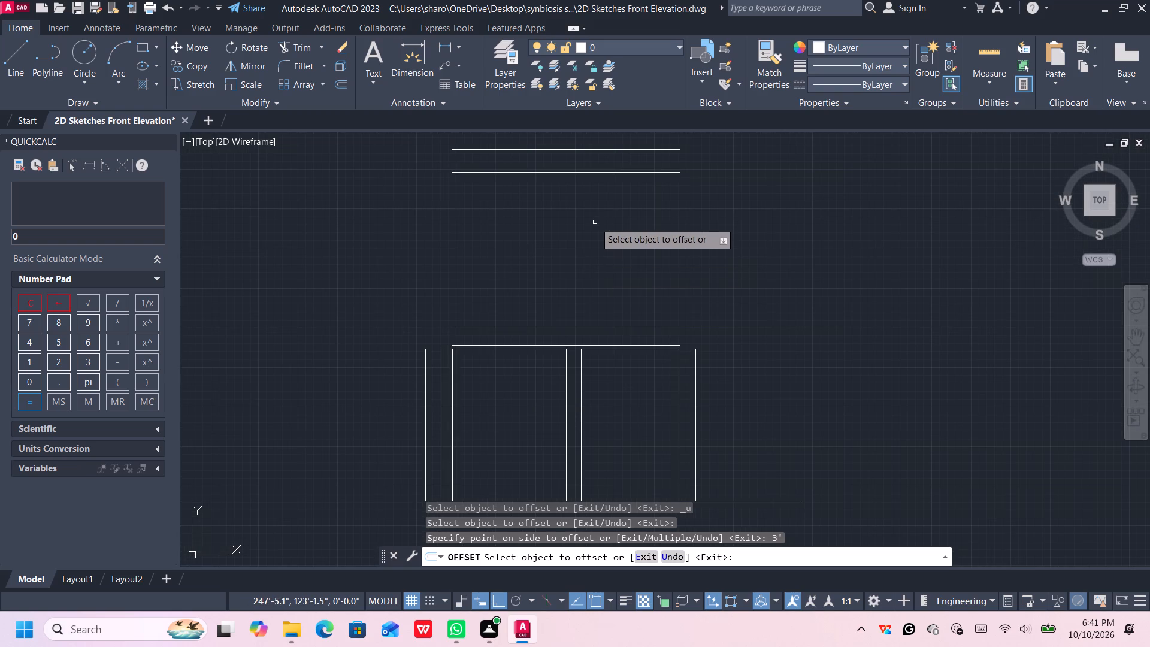
{"action": "middle_click_drag", "start_coordinate": [593, 225], "coordinate": [591, 277]}
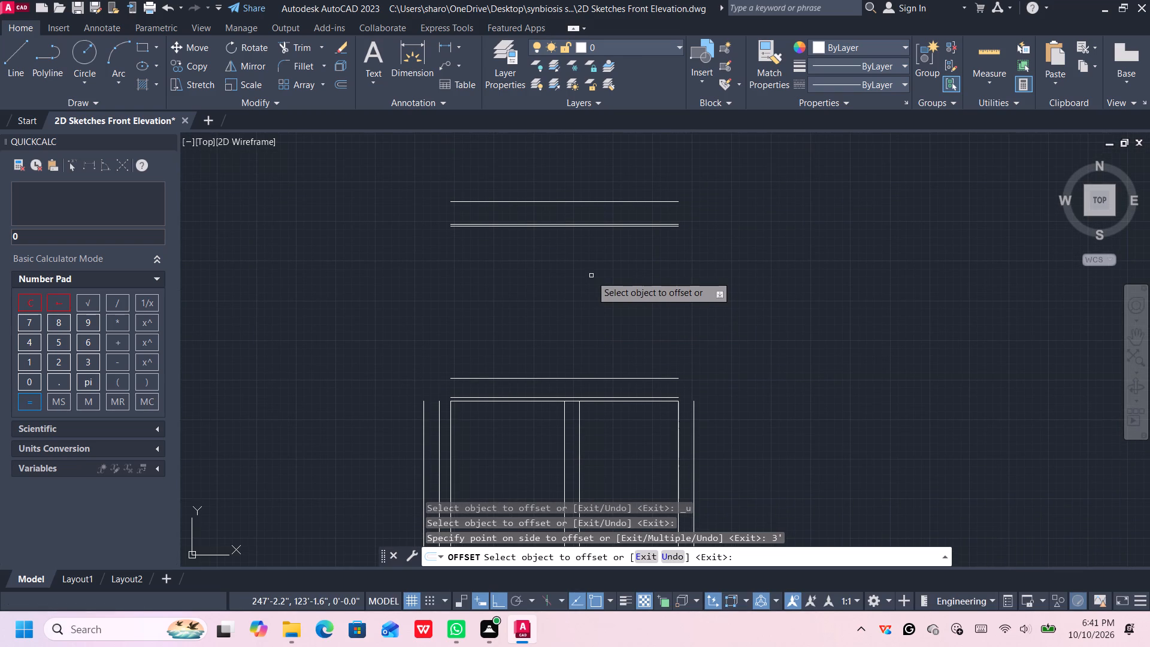
{"action": "middle_click_drag", "start_coordinate": [590, 256], "coordinate": [601, 307]}
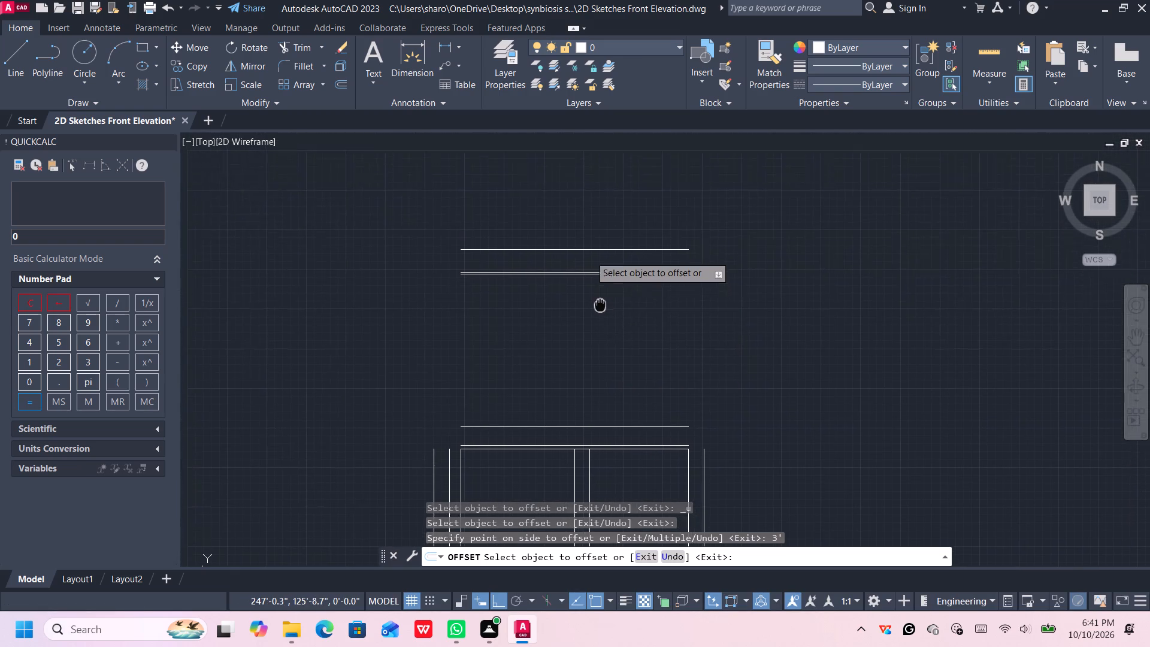
{"action": "middle_click_drag", "start_coordinate": [601, 307], "coordinate": [593, 344]}
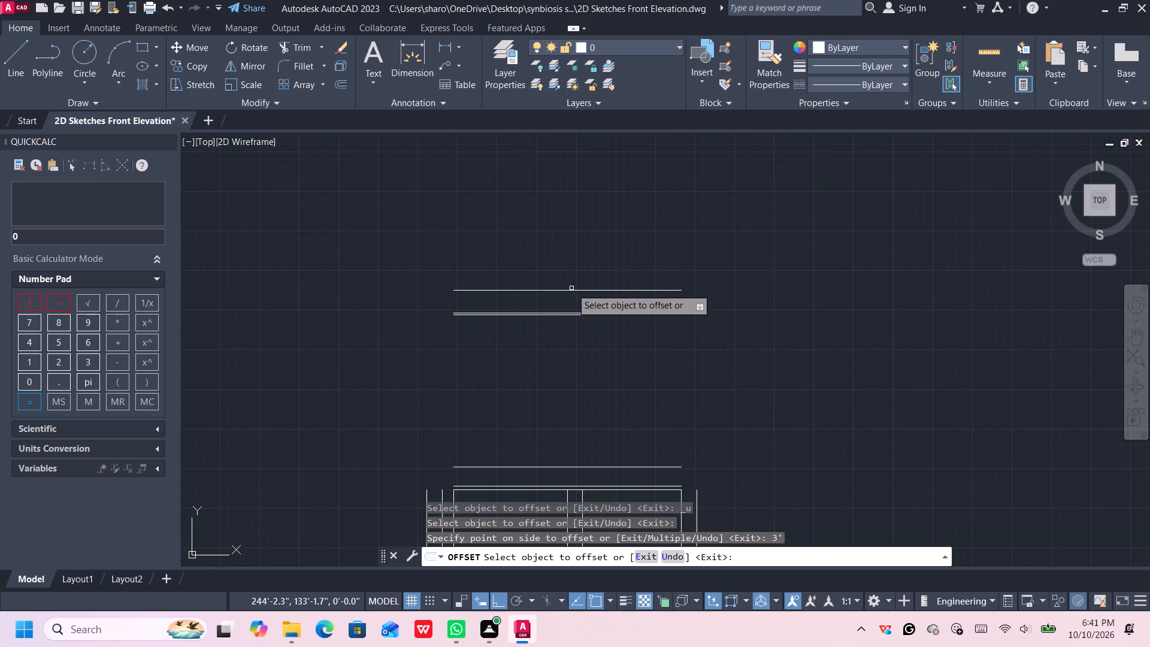
{"action": "left_click", "coordinate": [571, 288]}
{"action": "left_click", "coordinate": [569, 292]}
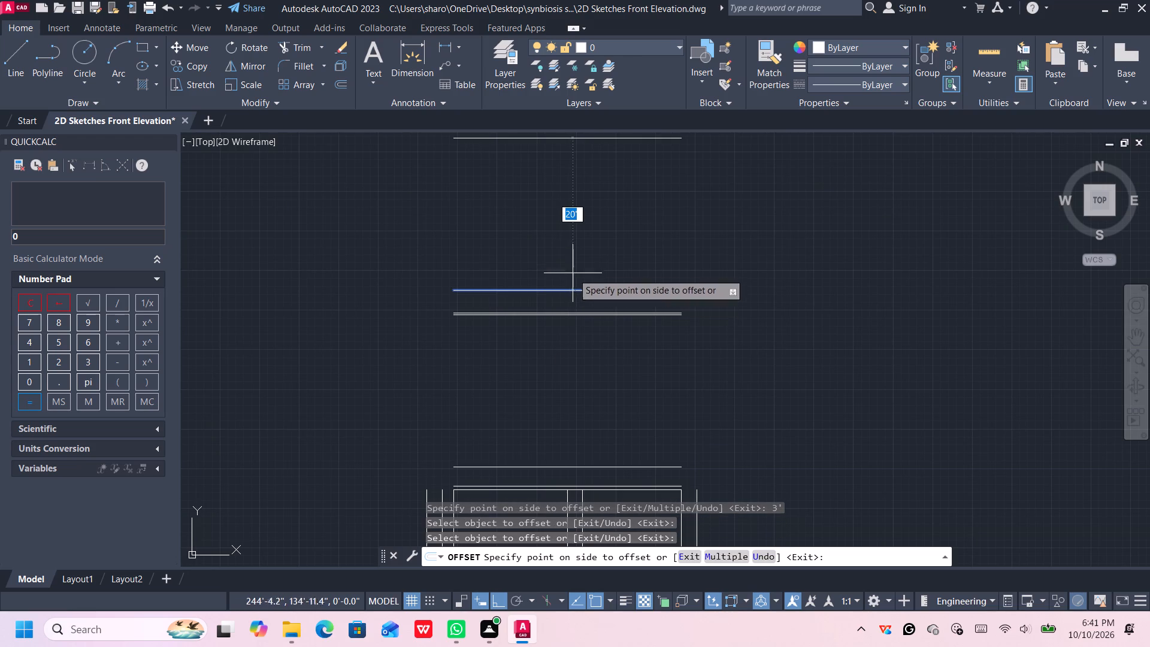
{"action": "middle_click_drag", "start_coordinate": [572, 255], "coordinate": [572, 259]}
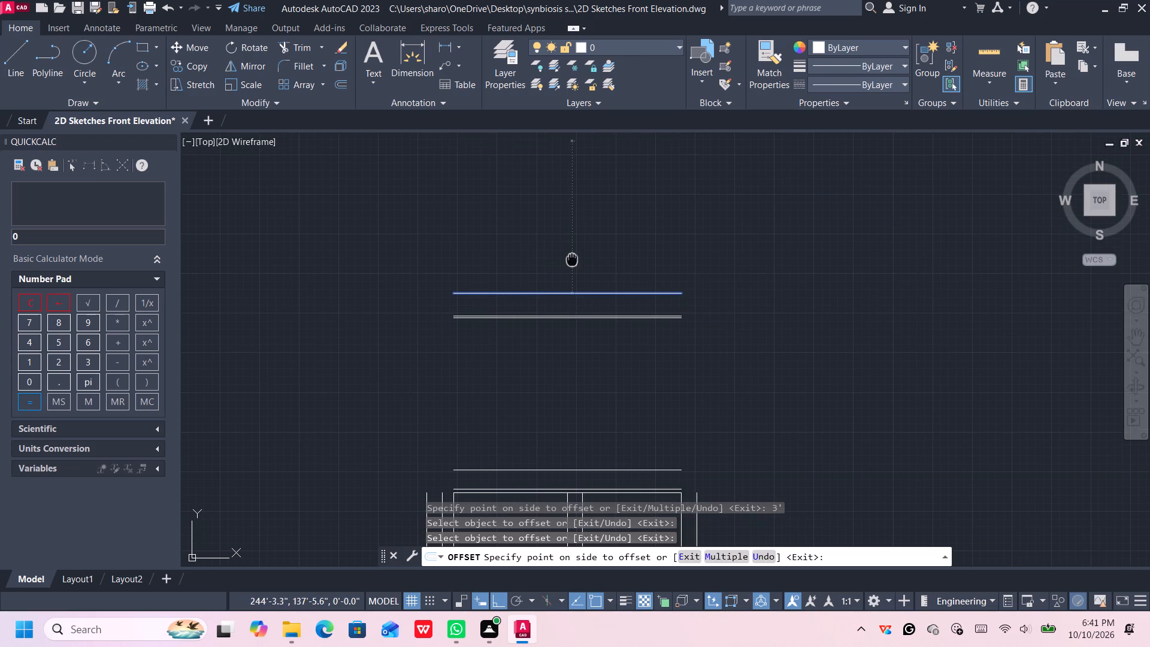
{"action": "middle_click_drag", "start_coordinate": [572, 259], "coordinate": [568, 283]}
{"action": "type", "text": "15'"}
{"action": "key", "text": "Return"}
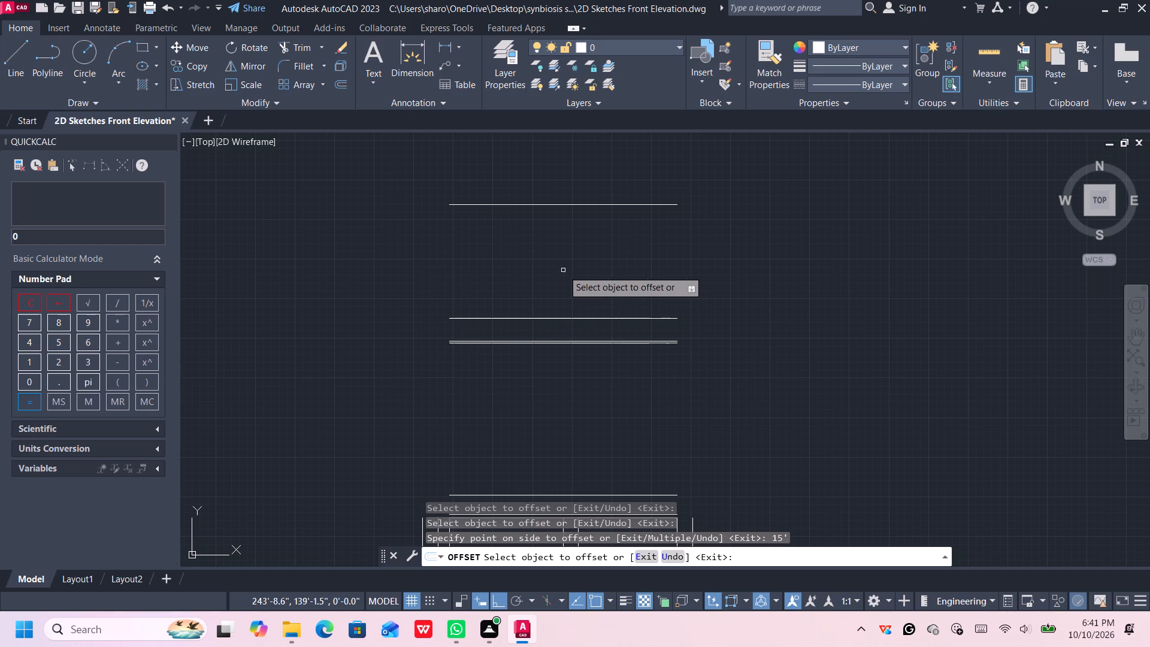
{"action": "scroll", "coordinate": [561, 282], "scroll_direction": "down", "scroll_amount": 3}
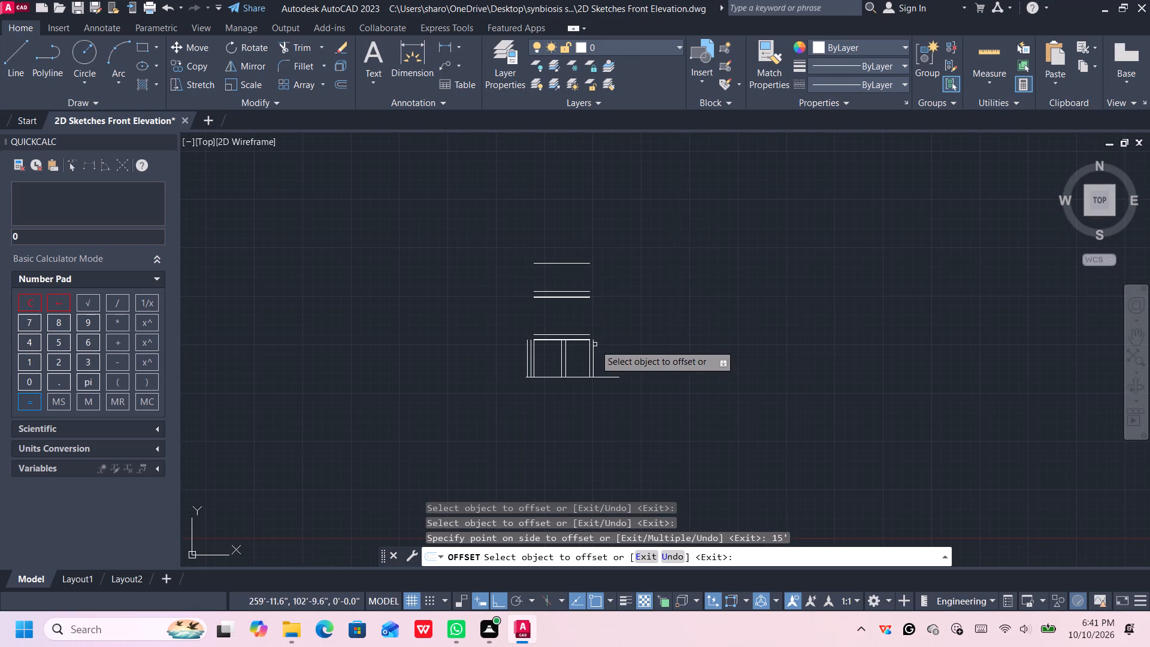
{"action": "scroll", "coordinate": [615, 325], "scroll_direction": "up", "scroll_amount": 1}
{"action": "middle_click_drag", "start_coordinate": [615, 325], "coordinate": [659, 310]}
{"action": "key", "text": "Escape"}
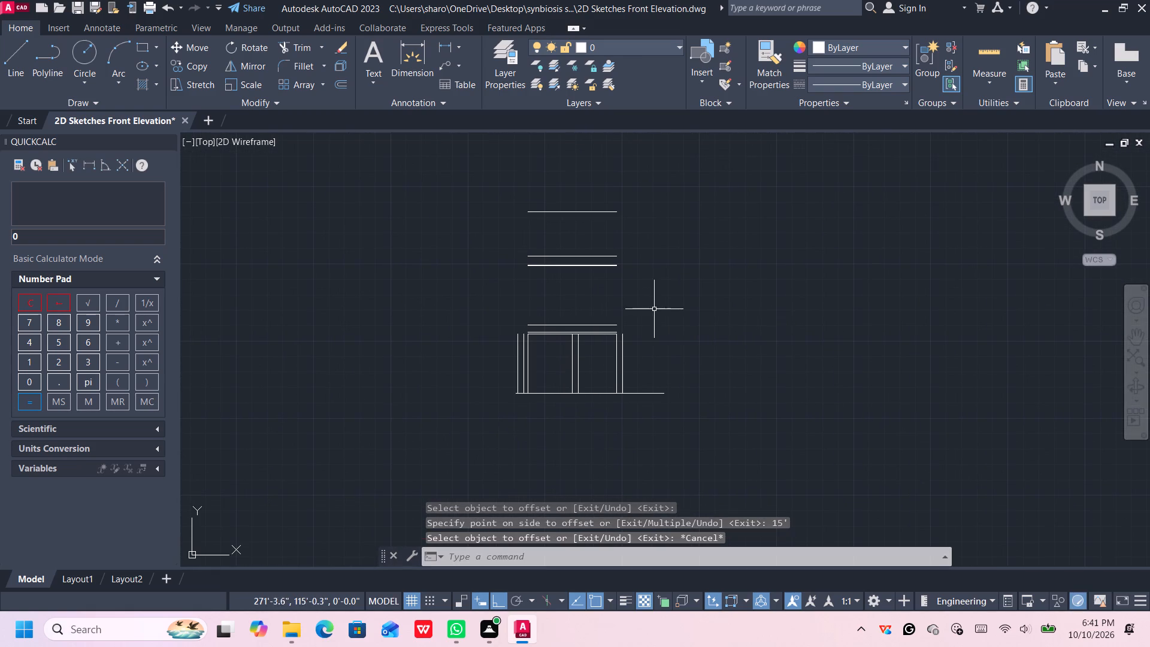
Stretch the topmost horizontal line outward by about 5'-6" at its left end and about 3' at its right end.
{"action": "middle_click_drag", "start_coordinate": [547, 320], "coordinate": [572, 338]}
{"action": "scroll", "coordinate": [543, 345], "scroll_direction": "up", "scroll_amount": 1}
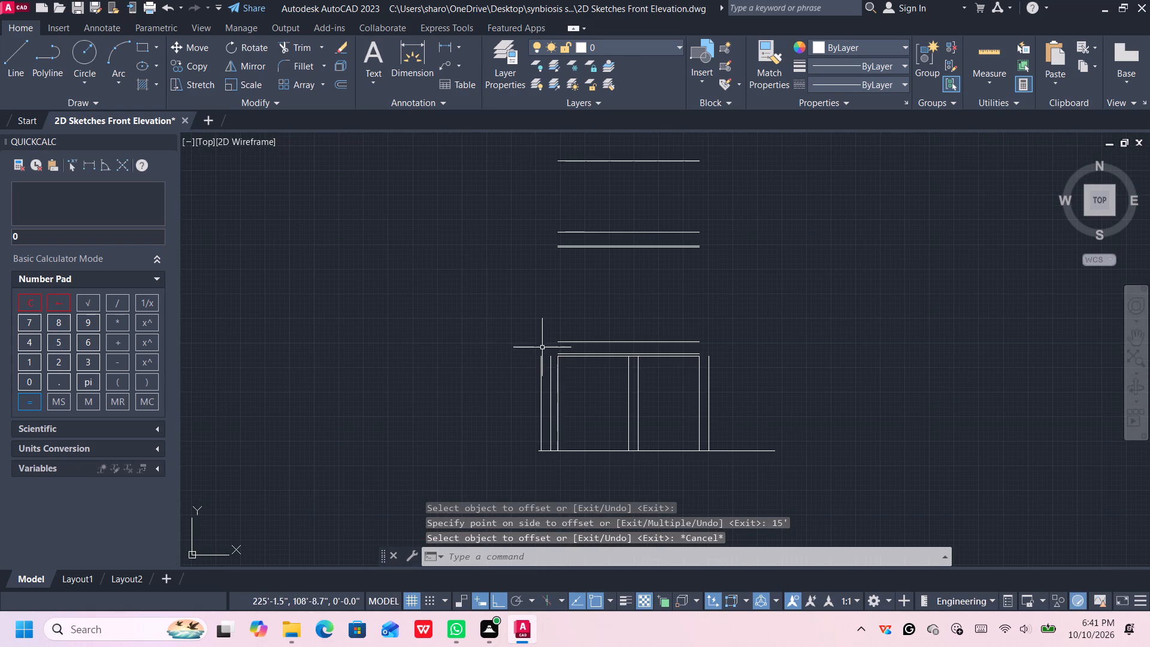
{"action": "scroll", "coordinate": [583, 179], "scroll_direction": "up", "scroll_amount": 1}
{"action": "middle_click_drag", "start_coordinate": [583, 179], "coordinate": [583, 186]}
{"action": "scroll", "coordinate": [583, 186], "scroll_direction": "down", "scroll_amount": 1}
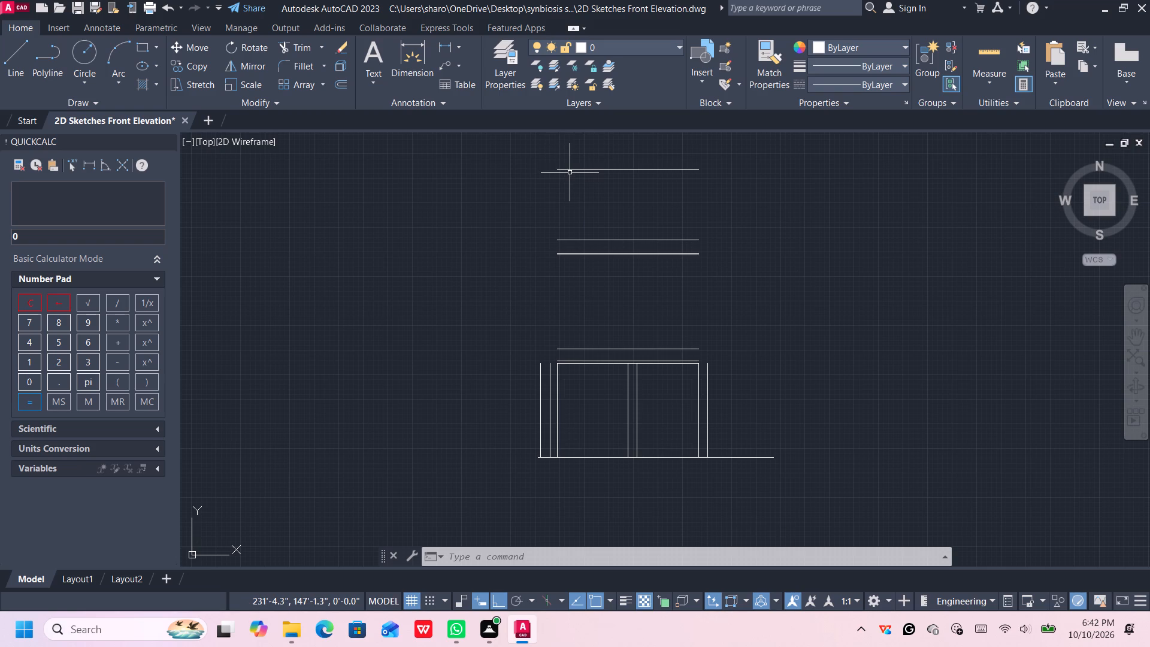
{"action": "scroll", "coordinate": [570, 173], "scroll_direction": "up", "scroll_amount": 1}
{"action": "middle_click", "coordinate": [571, 177]}
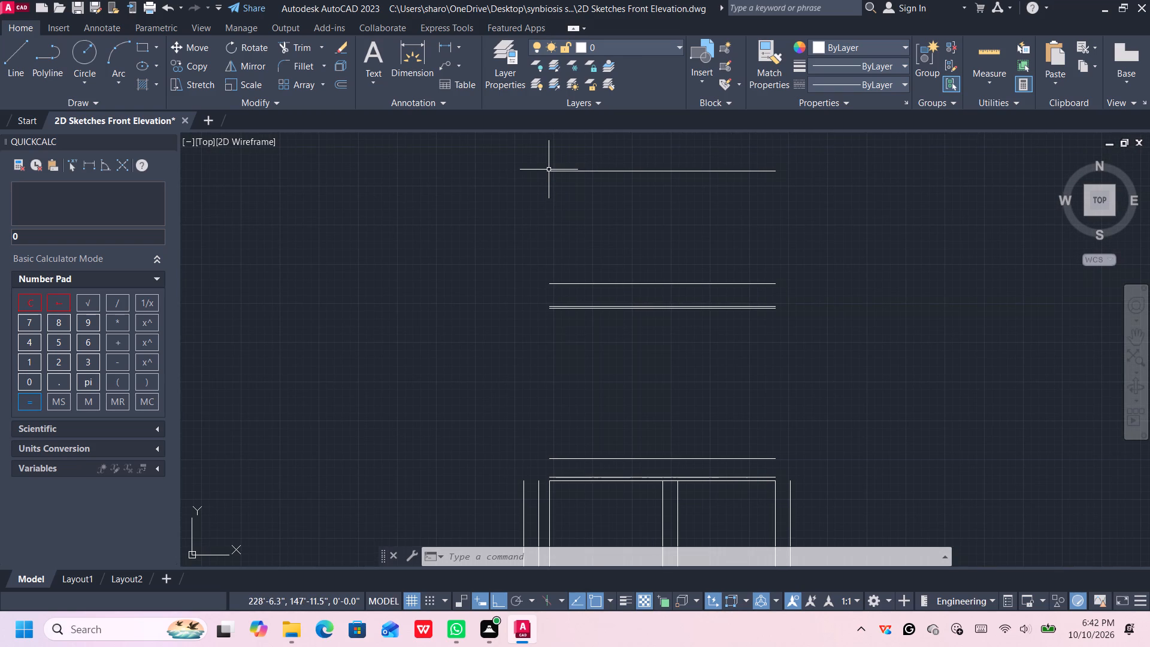
{"action": "left_click", "coordinate": [549, 170]}
{"action": "left_click", "coordinate": [547, 171]}
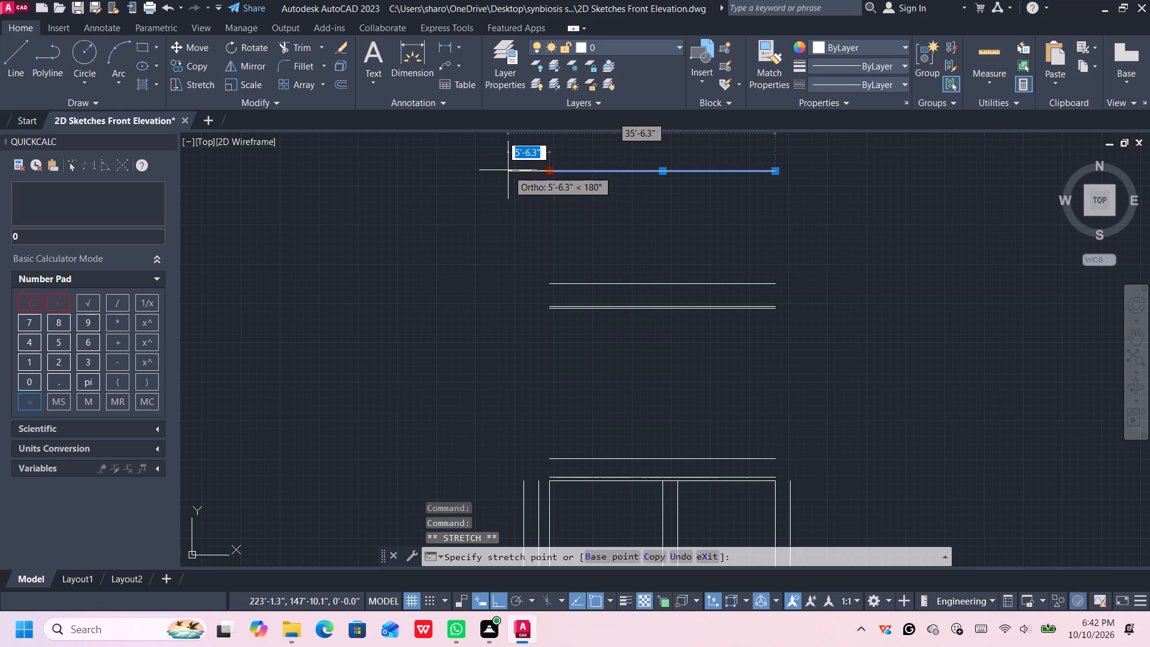
{"action": "left_click", "coordinate": [508, 170]}
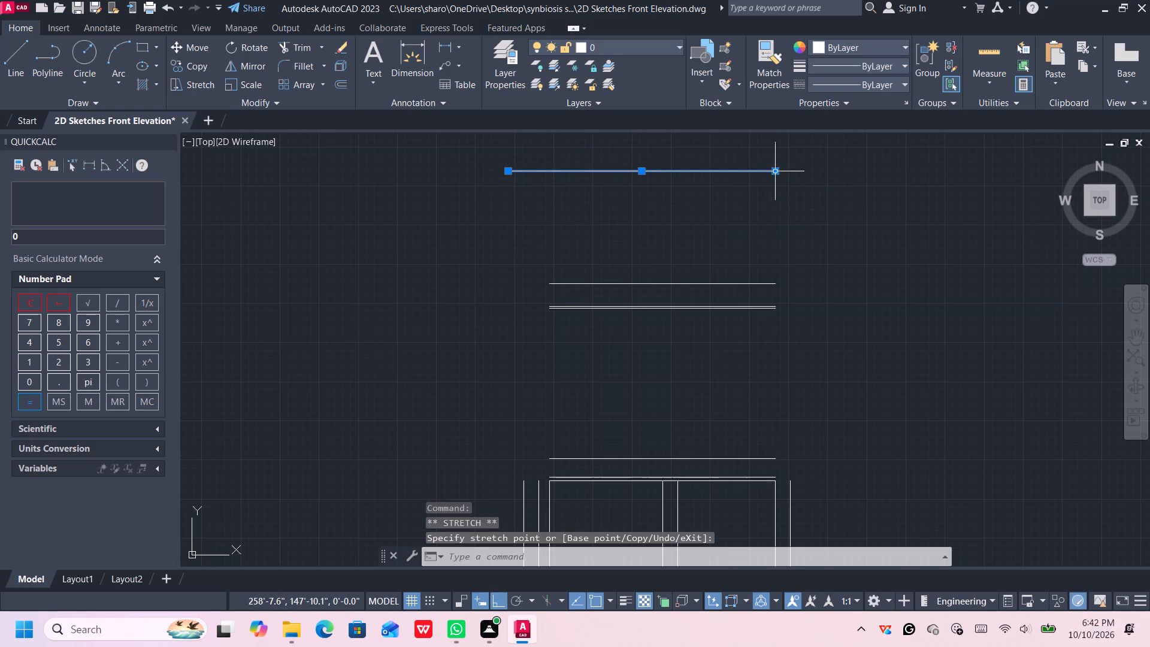
{"action": "left_click", "coordinate": [774, 173]}
{"action": "left_click", "coordinate": [799, 173]}
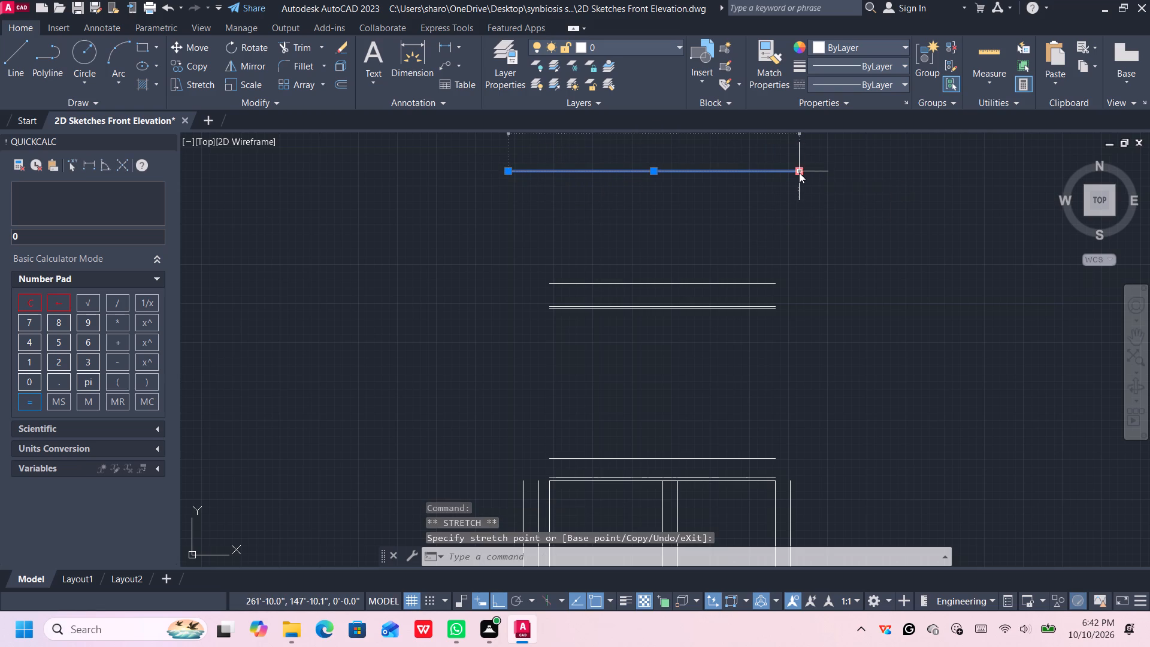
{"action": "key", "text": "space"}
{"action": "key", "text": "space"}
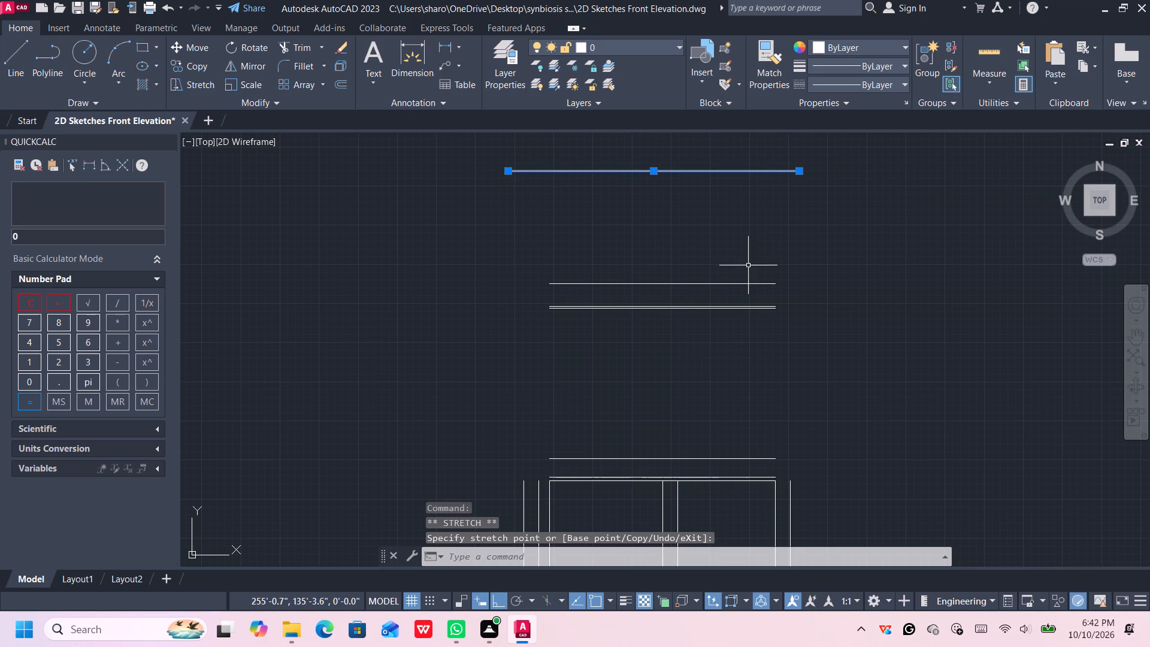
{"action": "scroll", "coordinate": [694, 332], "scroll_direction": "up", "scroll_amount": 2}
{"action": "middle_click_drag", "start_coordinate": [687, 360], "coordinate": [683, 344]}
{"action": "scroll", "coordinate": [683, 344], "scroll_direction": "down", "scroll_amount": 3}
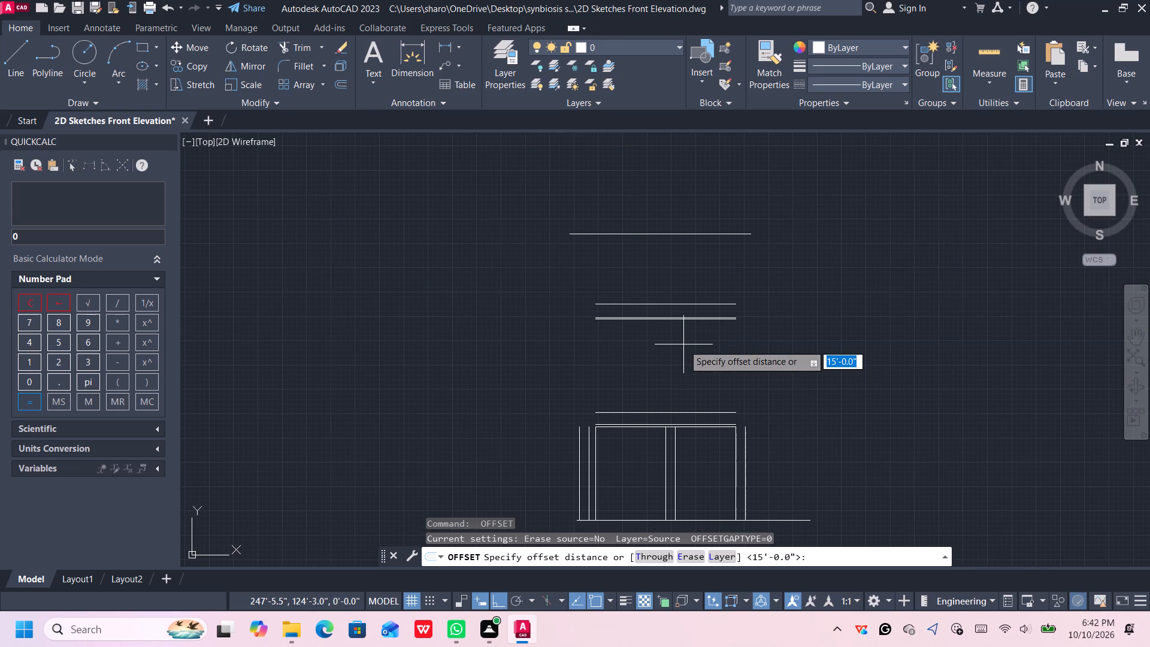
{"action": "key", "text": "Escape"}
Extend the three left vertical lines of the elevation up to the topmost horizontal line.
{"action": "middle_click_drag", "start_coordinate": [634, 368], "coordinate": [634, 334]}
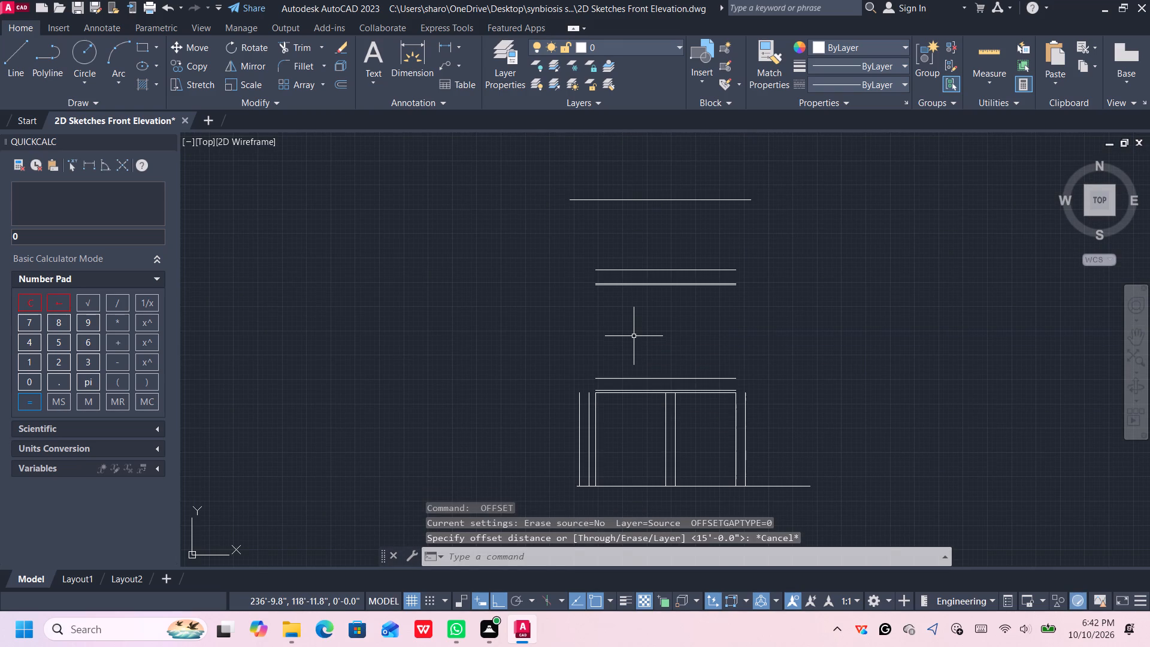
{"action": "type", "text": "ex"}
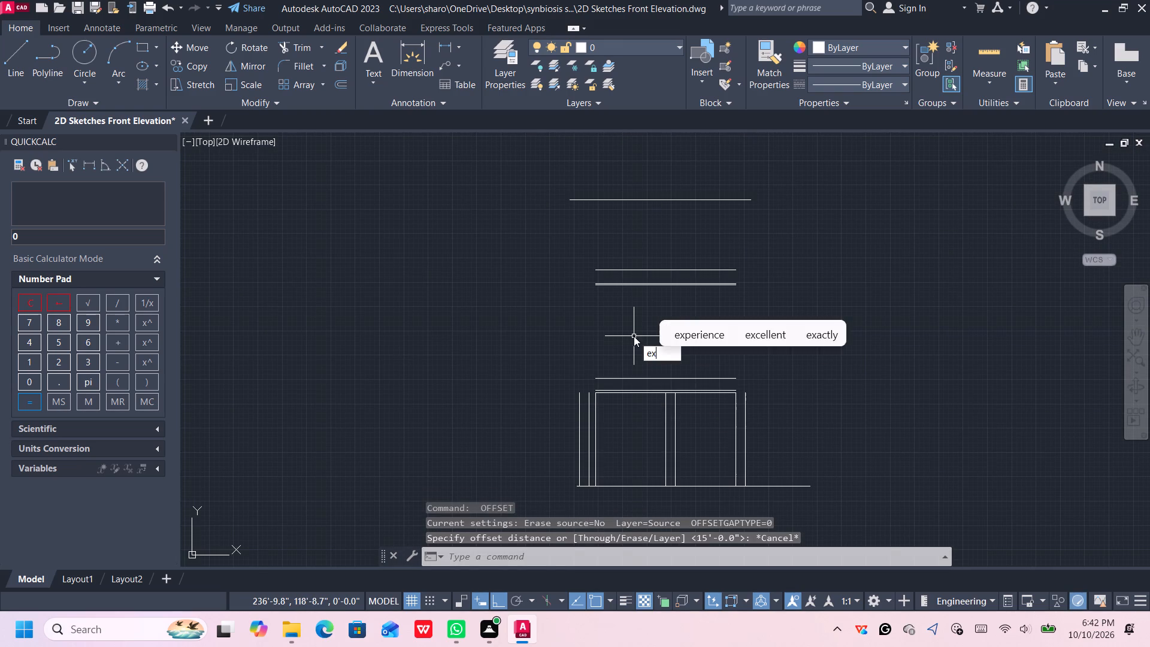
{"action": "key", "text": "Return"}
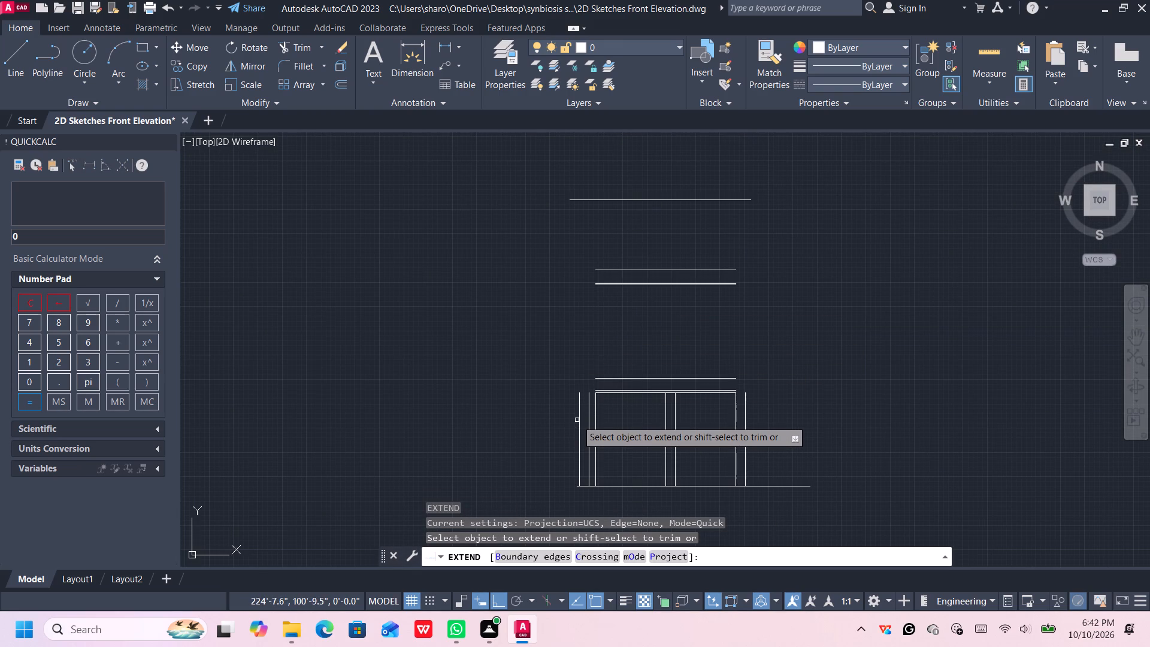
{"action": "left_click", "coordinate": [579, 417]}
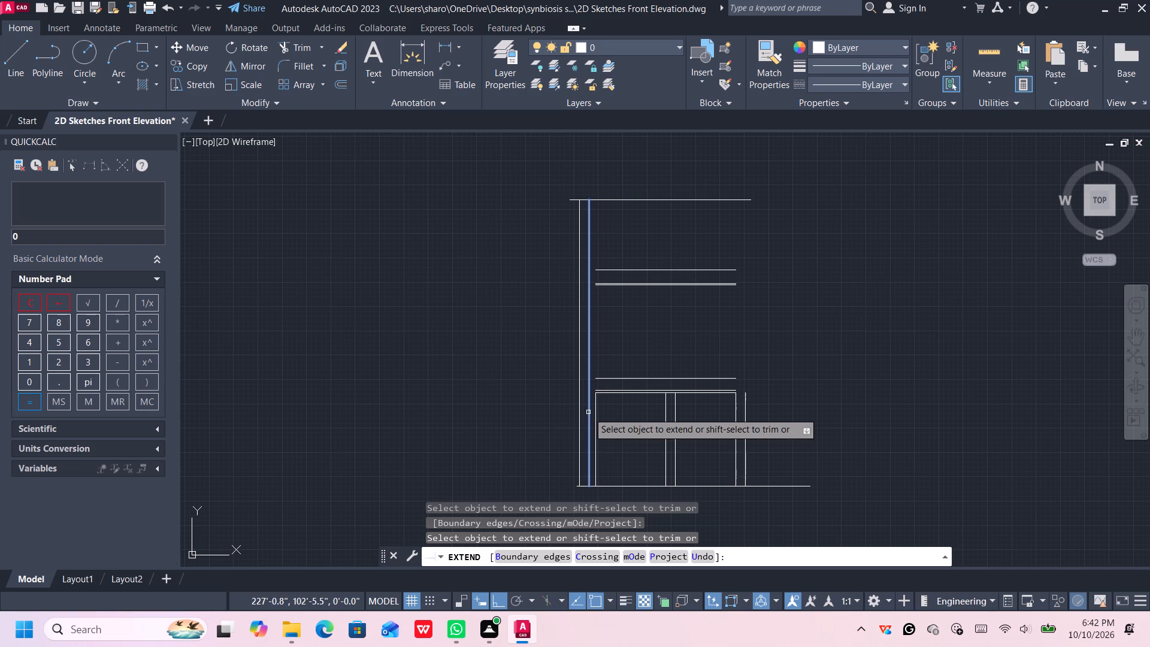
{"action": "left_click", "coordinate": [588, 412]}
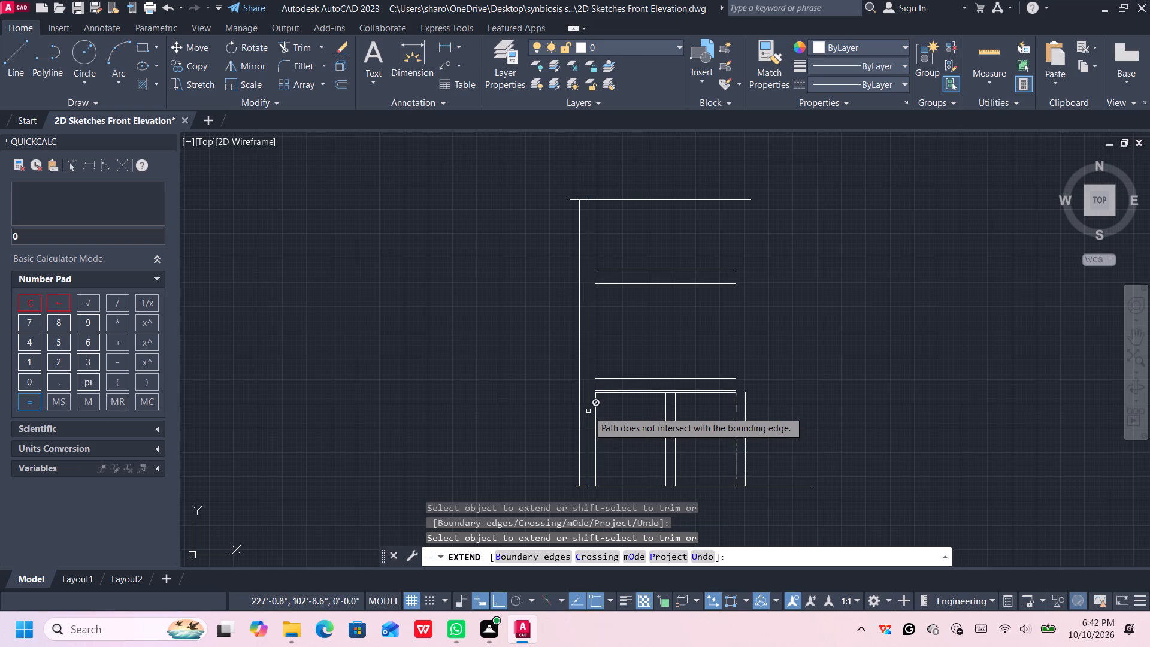
{"action": "left_click", "coordinate": [596, 405]}
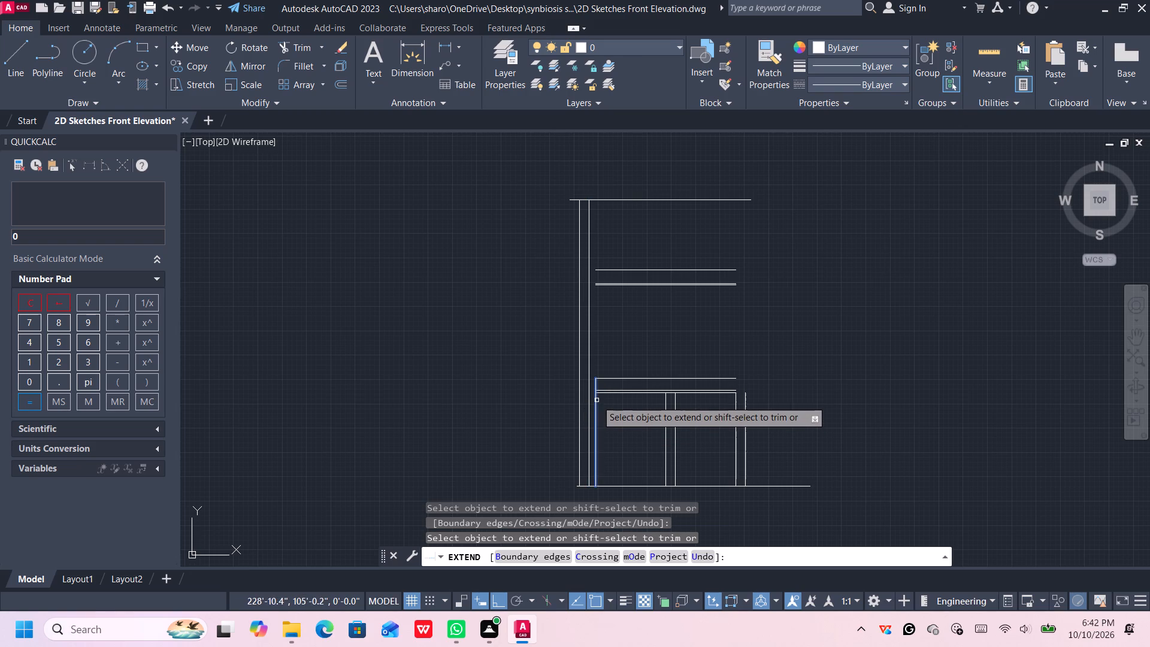
{"action": "left_click", "coordinate": [595, 399]}
{"action": "left_click", "coordinate": [595, 386]}
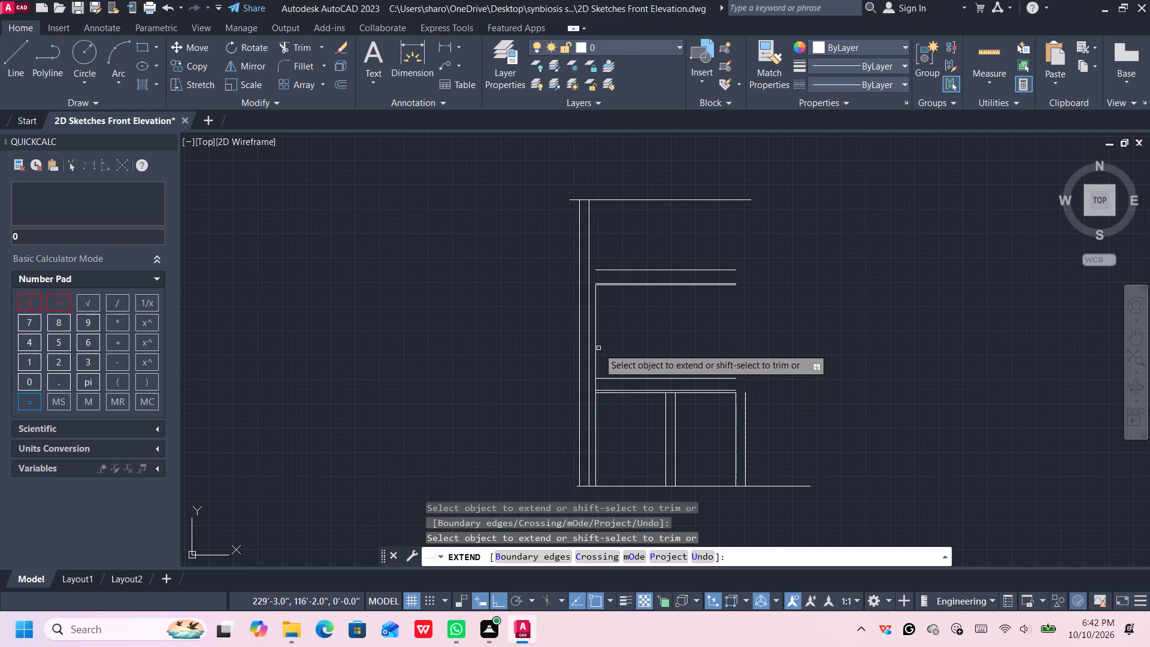
{"action": "left_click", "coordinate": [596, 339]}
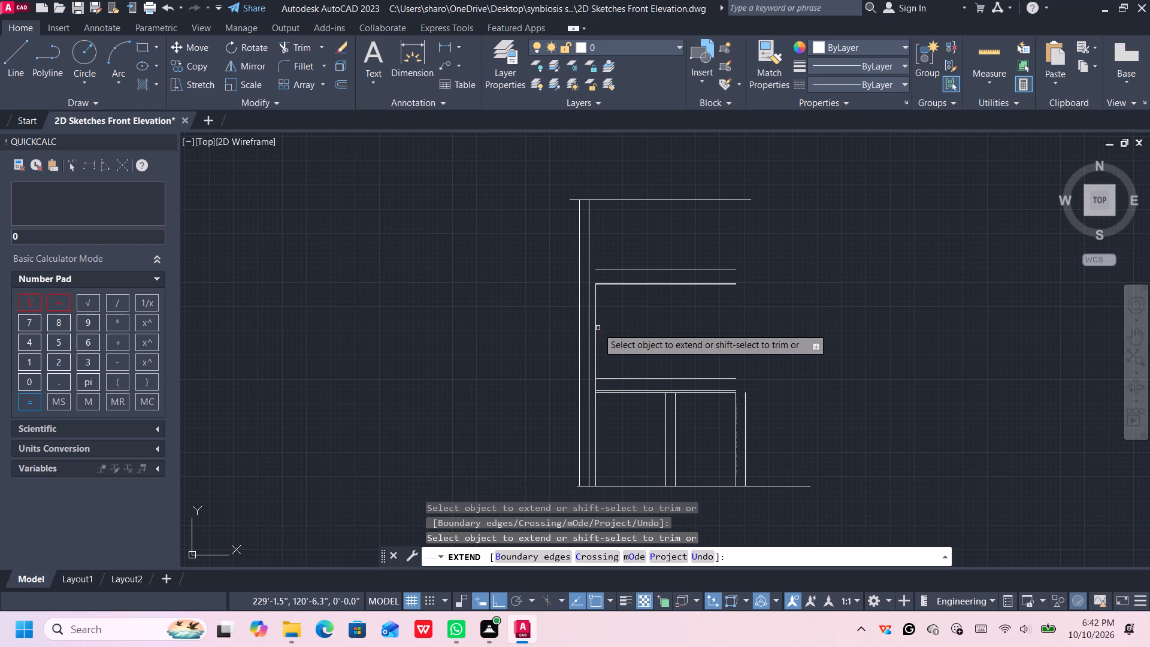
{"action": "left_click", "coordinate": [595, 323]}
{"action": "left_click", "coordinate": [597, 313]}
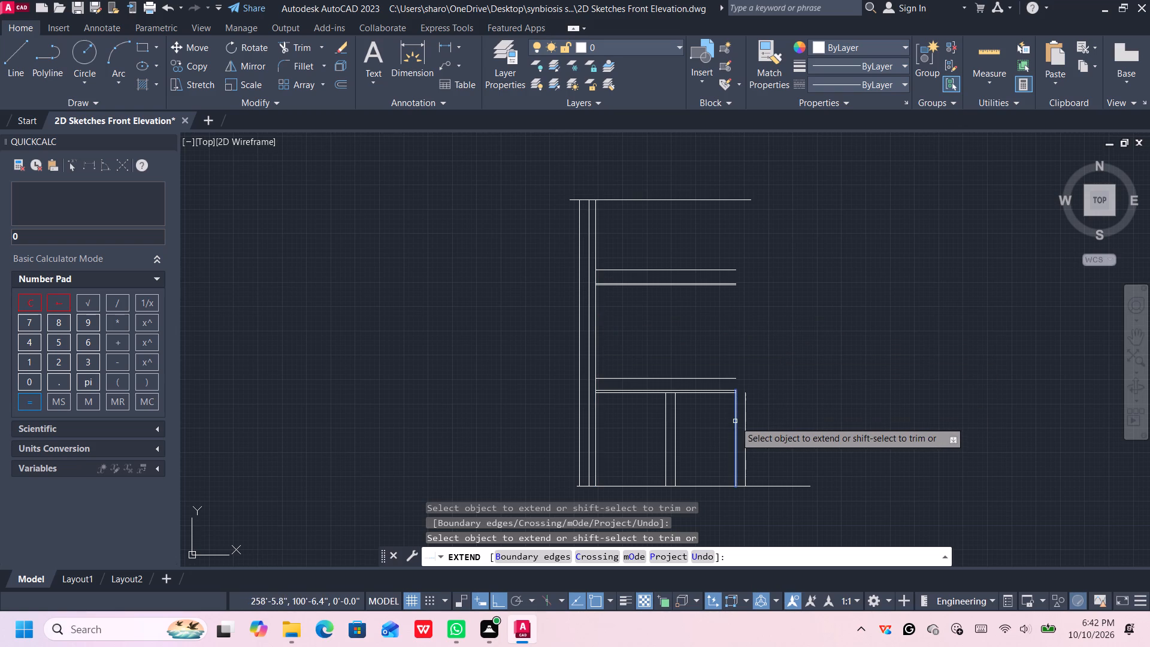
Extend the closely spaced horizontal pair atop the ground storey to the outer right vertical, and that vertical up to the topmost line.
{"action": "left_click", "coordinate": [721, 394]}
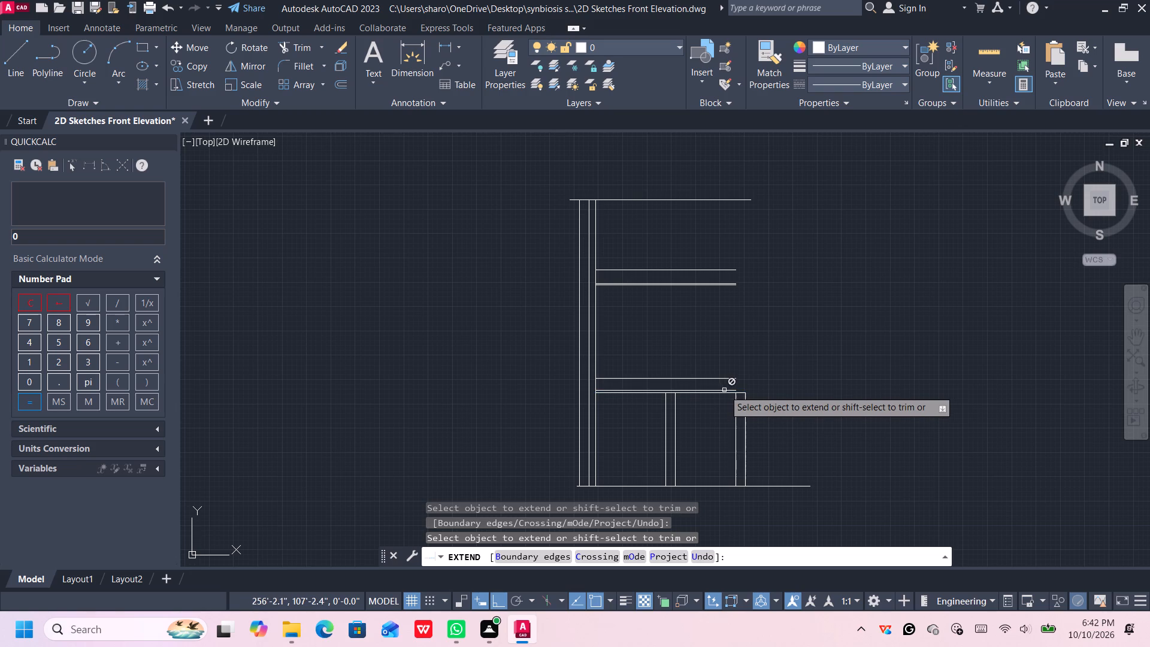
{"action": "left_click", "coordinate": [745, 408]}
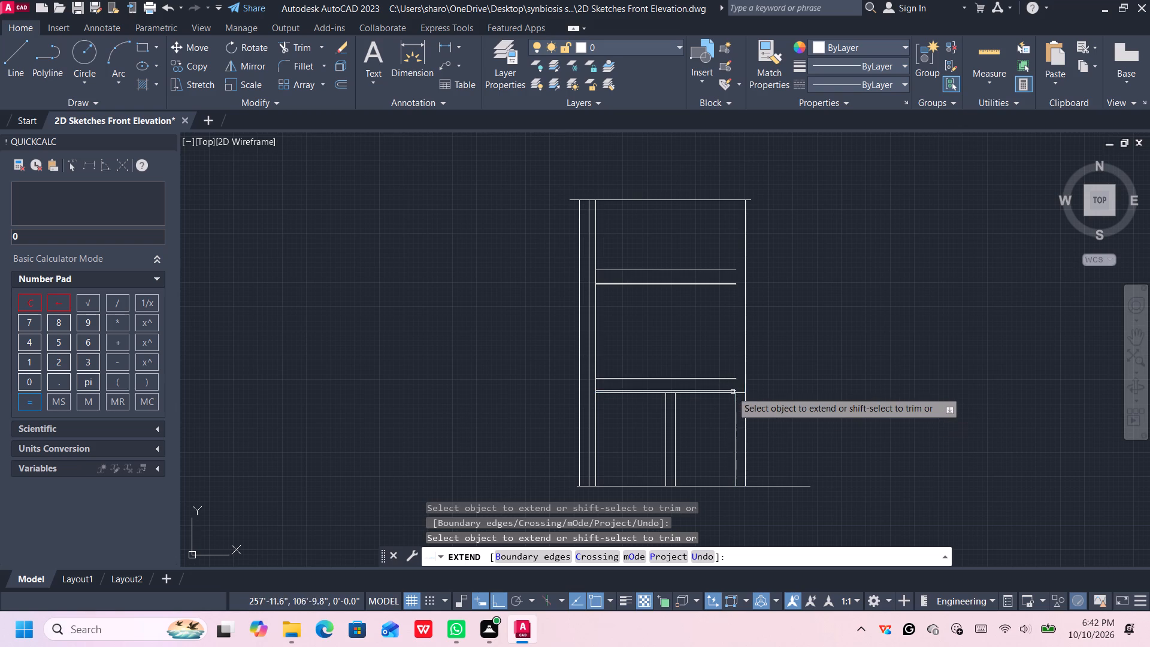
{"action": "left_click", "coordinate": [730, 390]}
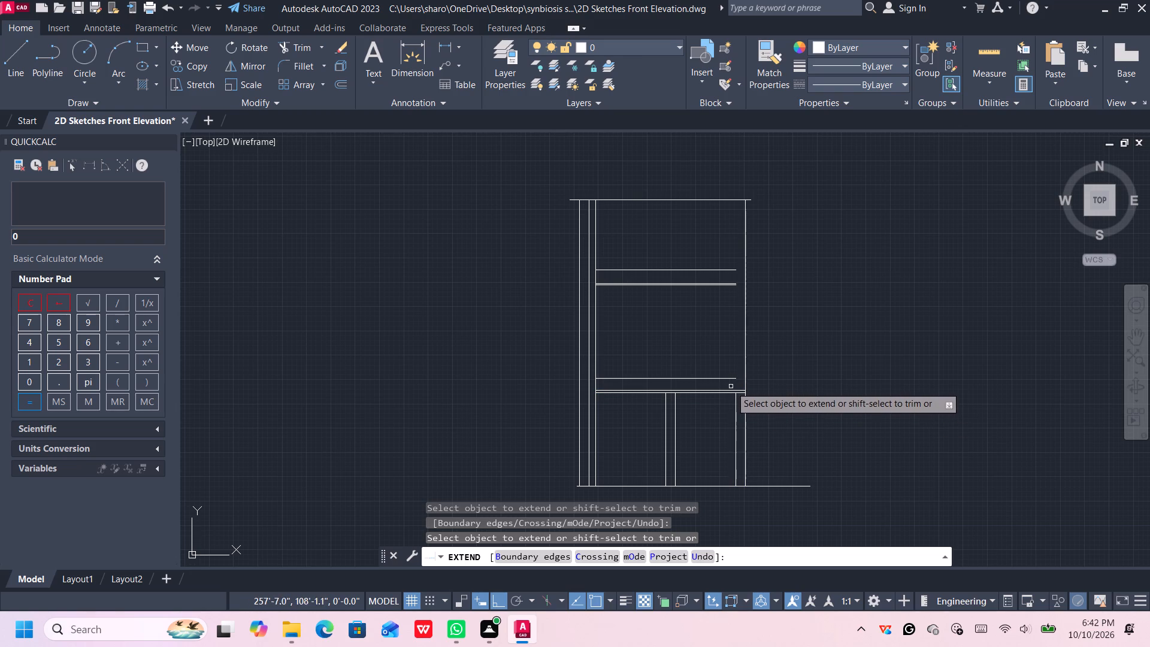
Extend the inner right vertical past the intermediate horizontals up to the topmost line and end the Extend command.
{"action": "left_click", "coordinate": [736, 408]}
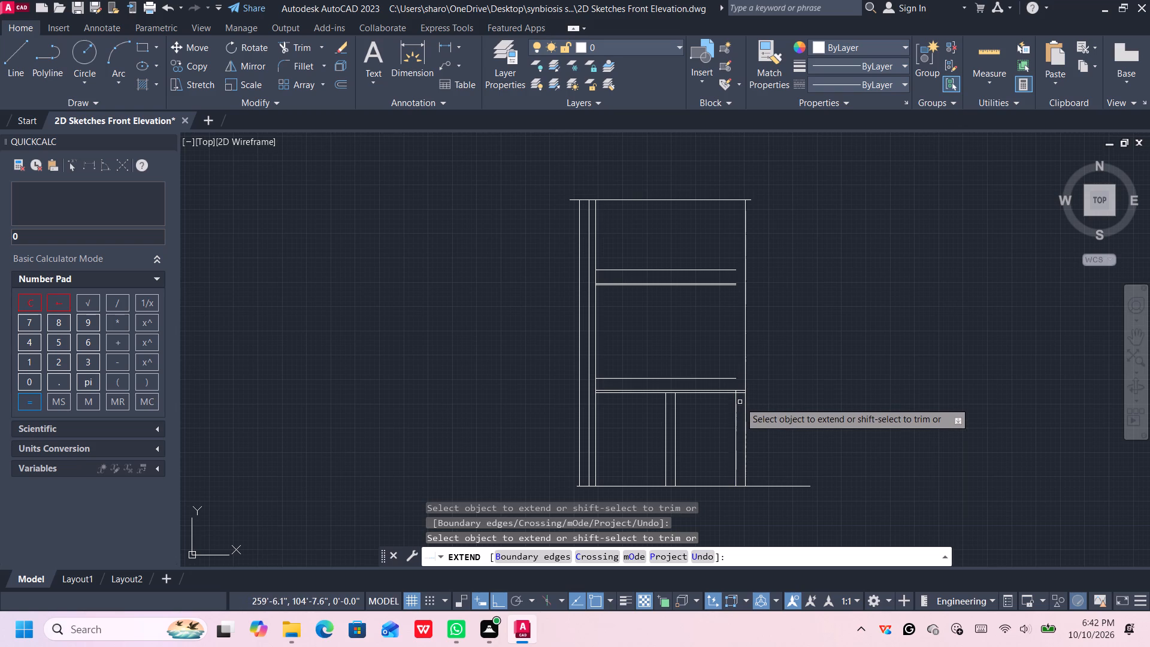
{"action": "left_click", "coordinate": [737, 403]}
{"action": "left_click", "coordinate": [735, 400]}
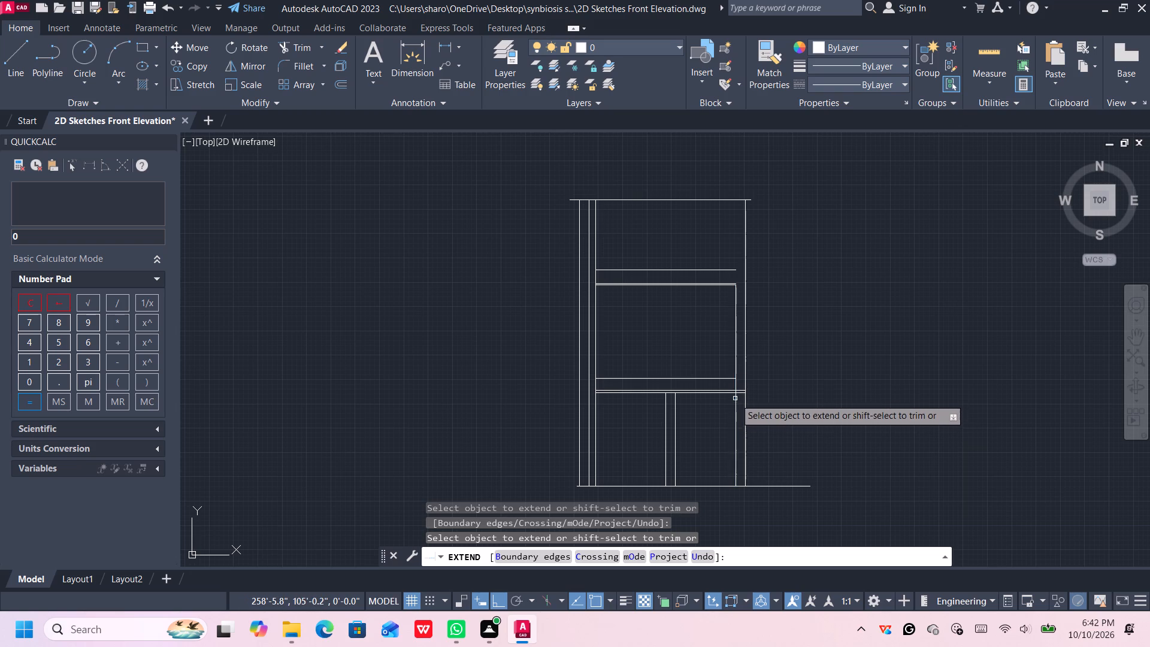
{"action": "left_click", "coordinate": [735, 356]}
{"action": "left_click", "coordinate": [735, 349]}
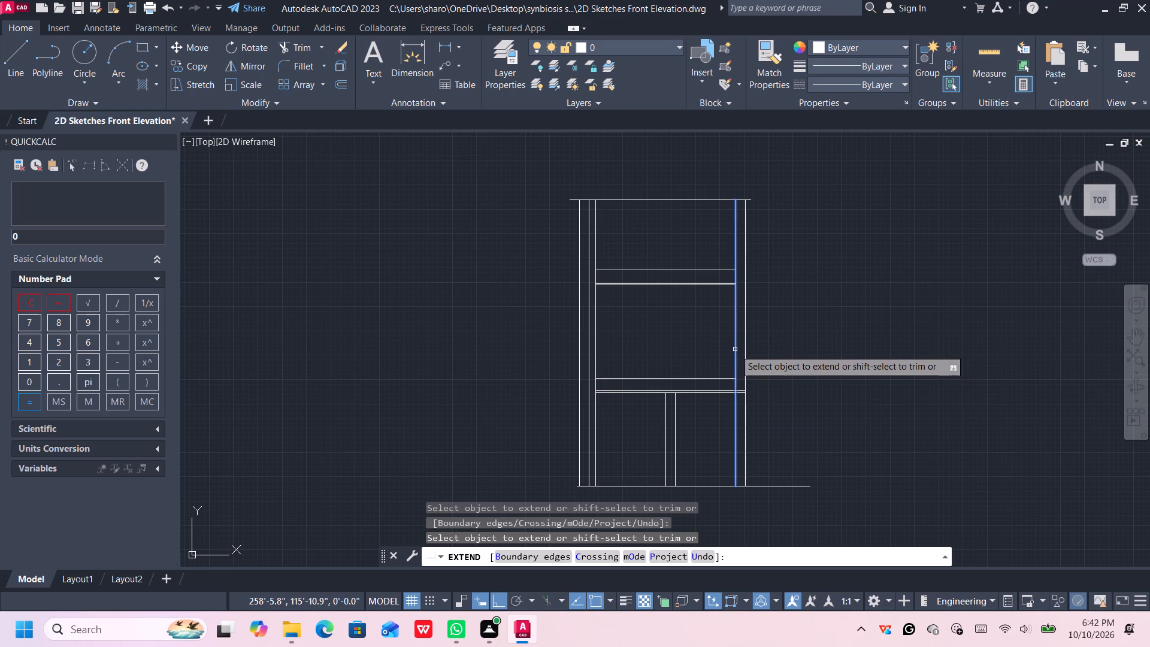
{"action": "left_click", "coordinate": [735, 349]}
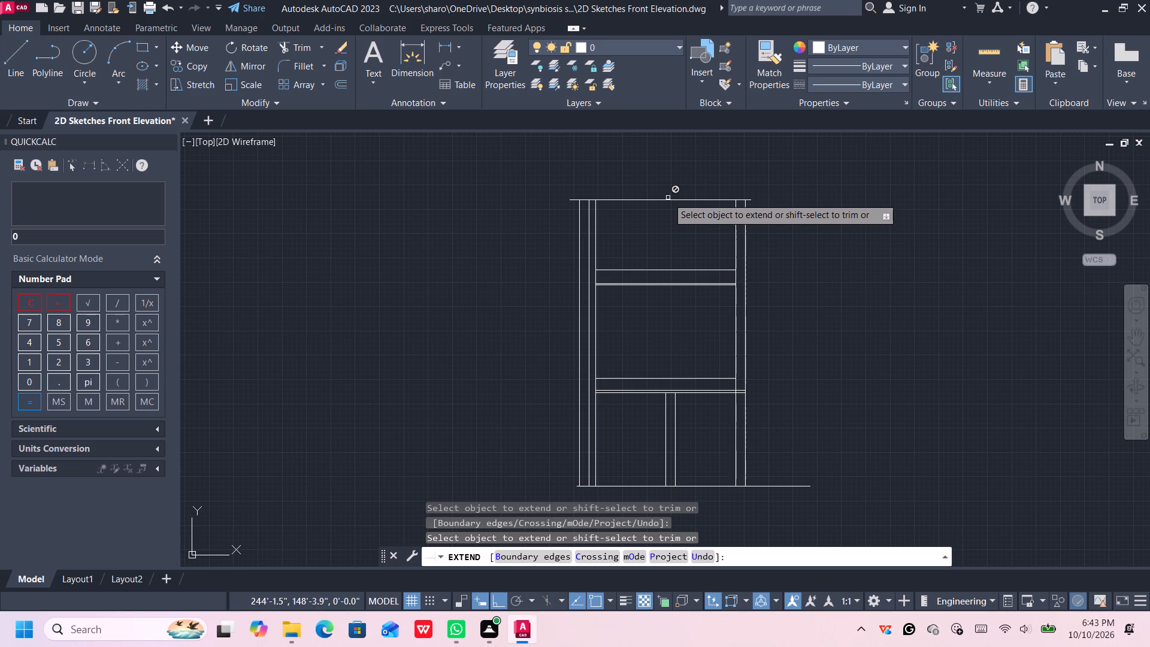
{"action": "left_click", "coordinate": [668, 199]}
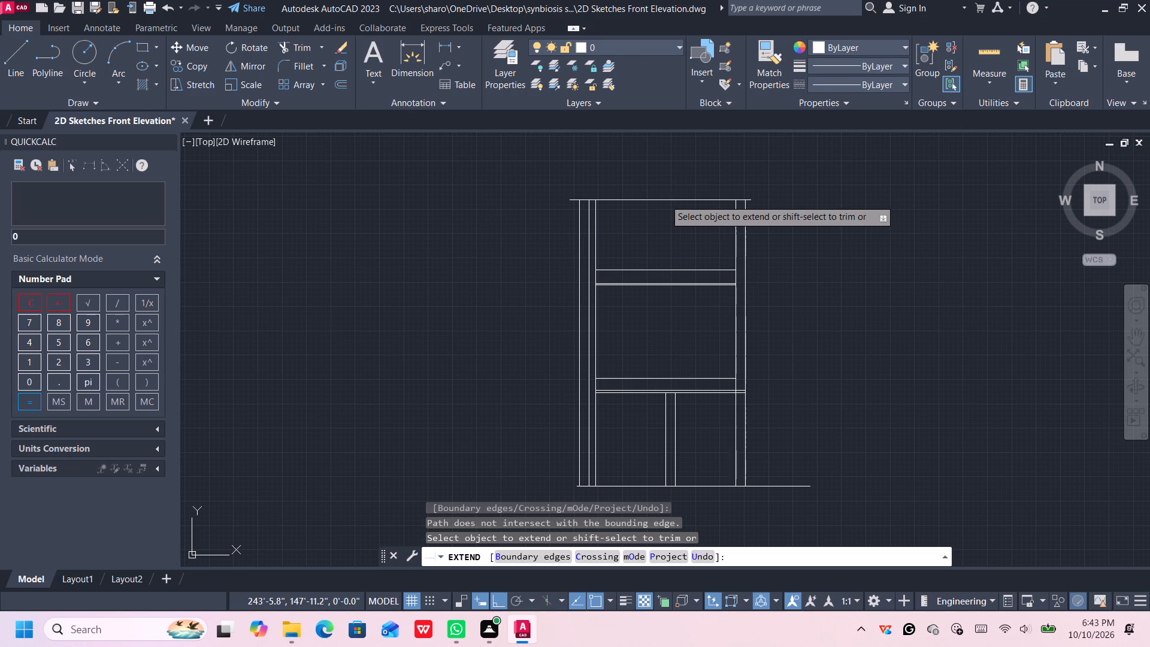
{"action": "left_click", "coordinate": [665, 199]}
{"action": "scroll", "coordinate": [673, 205], "scroll_direction": "up", "scroll_amount": 2}
{"action": "scroll", "coordinate": [678, 196], "scroll_direction": "down", "scroll_amount": 2}
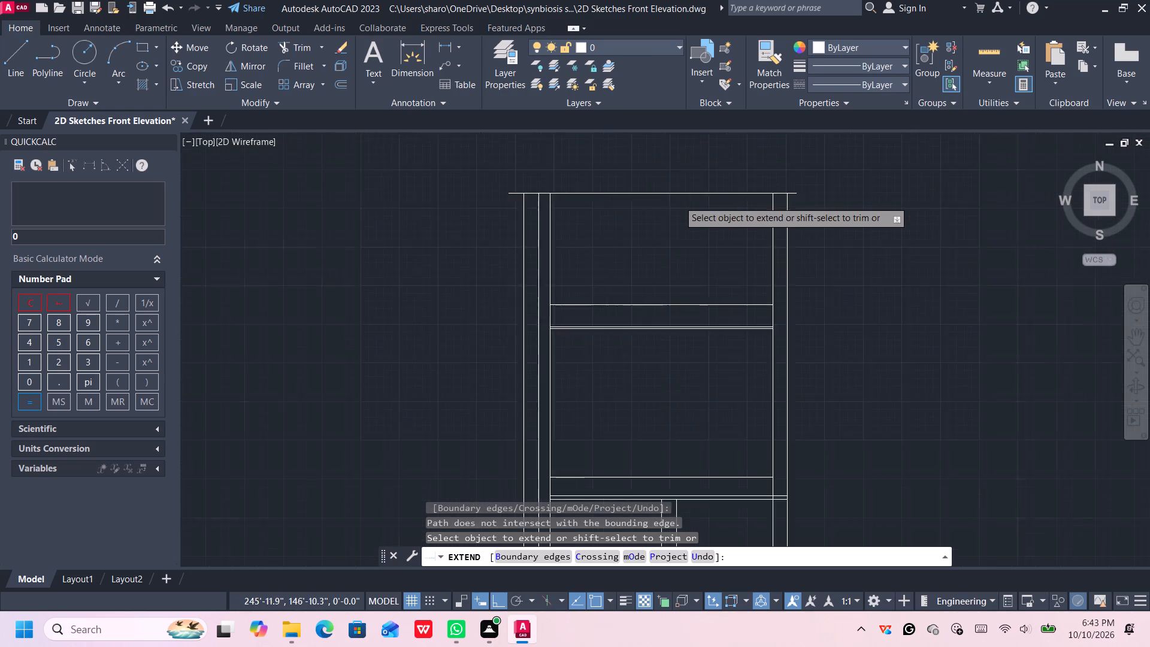
{"action": "scroll", "coordinate": [681, 208], "scroll_direction": "down", "scroll_amount": 2}
{"action": "key", "text": "Escape"}
Offset the topmost horizontal line 9' downward and end the Offset command.
{"action": "scroll", "coordinate": [683, 207], "scroll_direction": "up", "scroll_amount": 1}
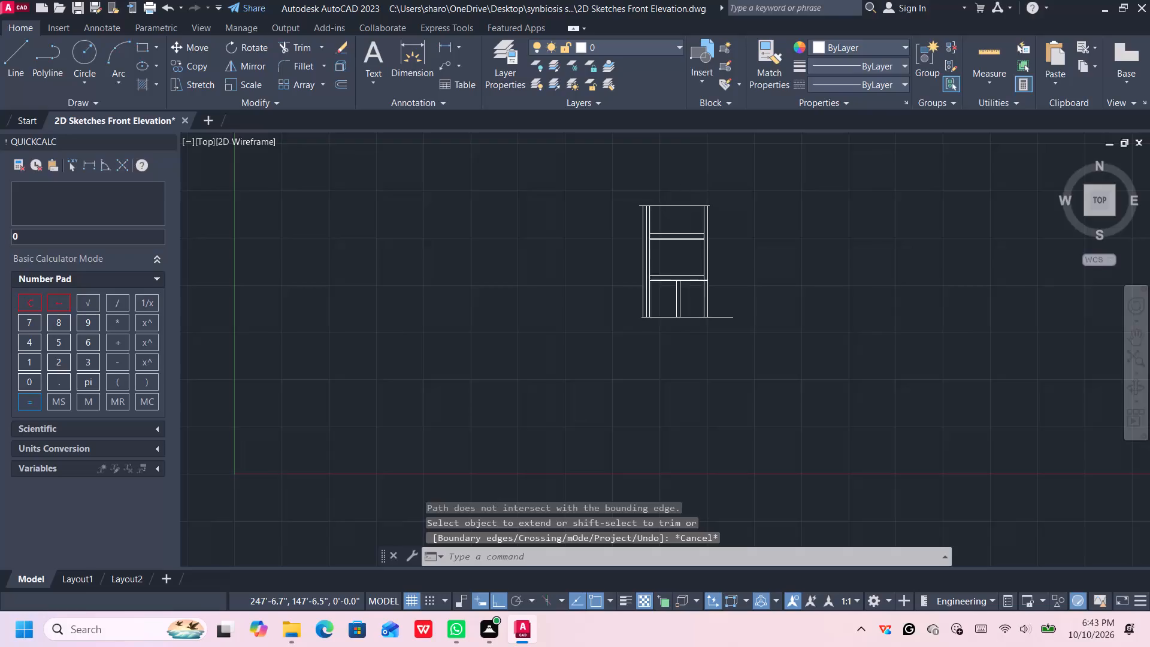
{"action": "scroll", "coordinate": [683, 207], "scroll_direction": "up", "scroll_amount": 1}
{"action": "left_click", "coordinate": [682, 207]}
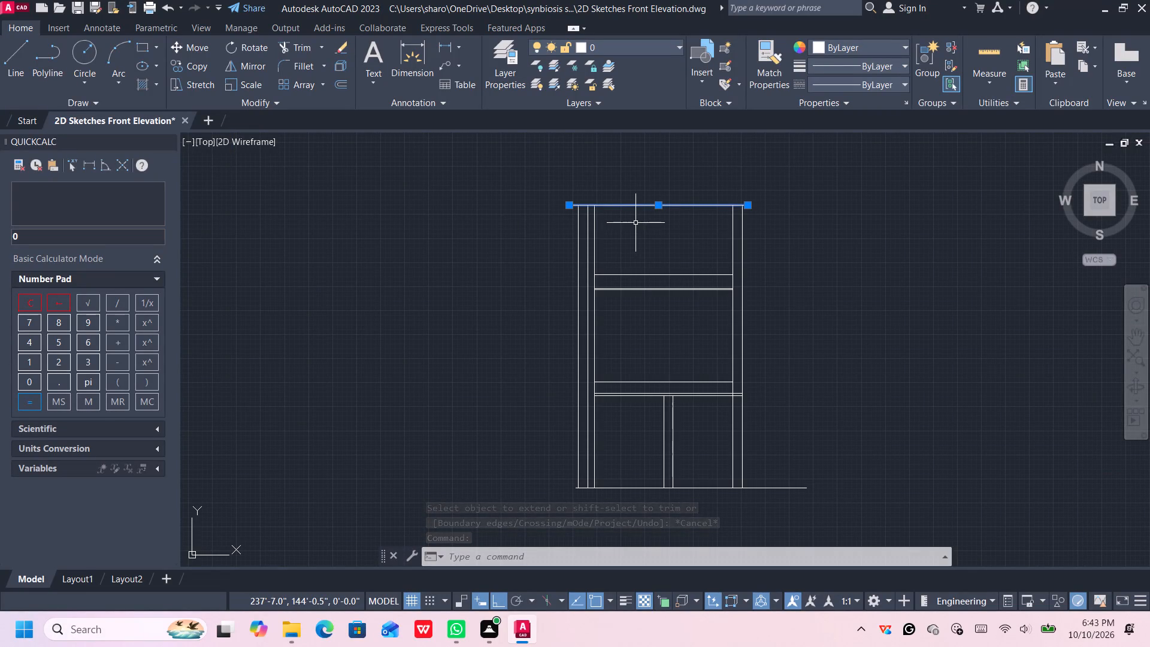
{"action": "scroll", "coordinate": [701, 258], "scroll_direction": "down", "scroll_amount": 1}
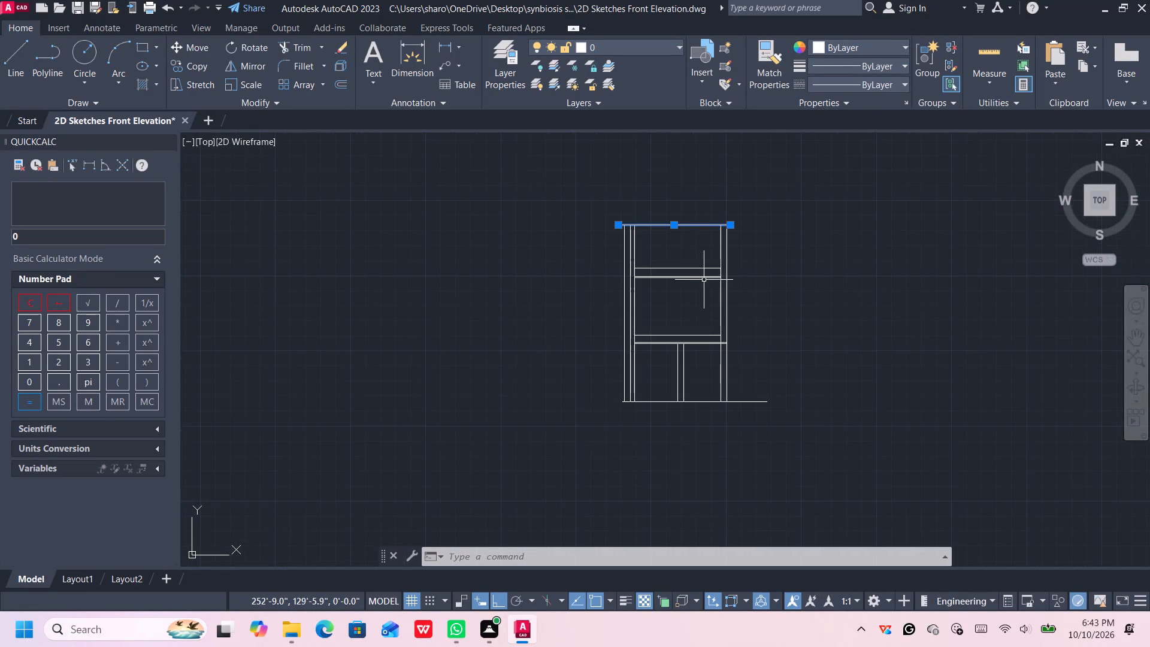
{"action": "middle_click_drag", "start_coordinate": [704, 280], "coordinate": [670, 256]}
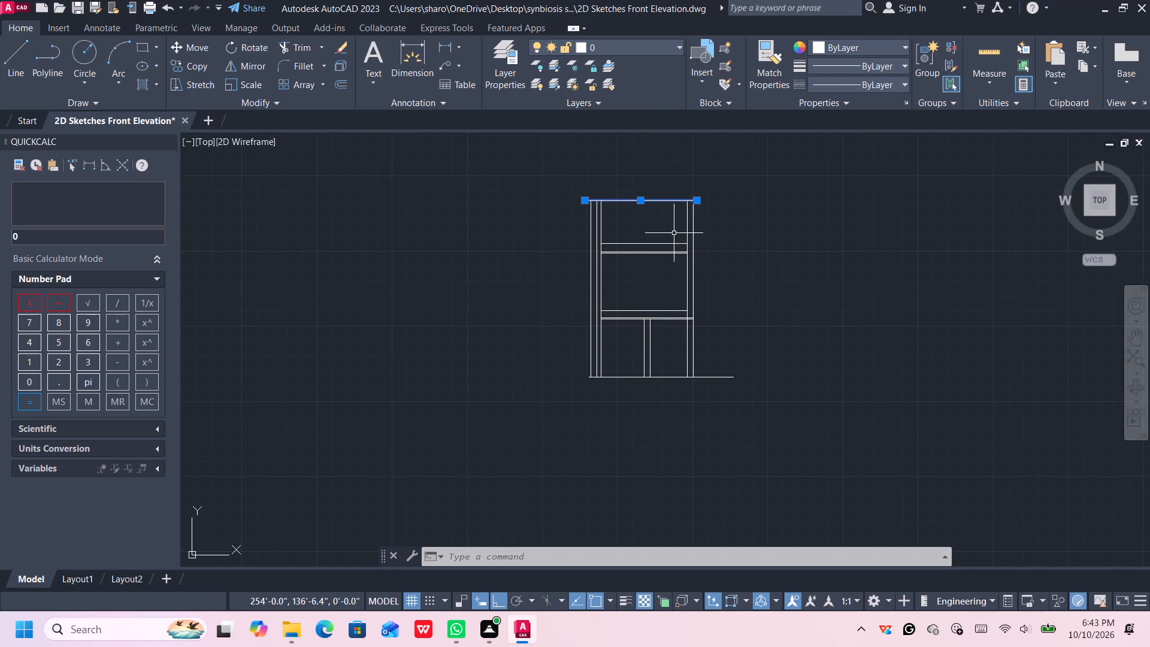
{"action": "middle_click_drag", "start_coordinate": [671, 234], "coordinate": [661, 230]}
{"action": "scroll", "coordinate": [661, 229], "scroll_direction": "up", "scroll_amount": 2}
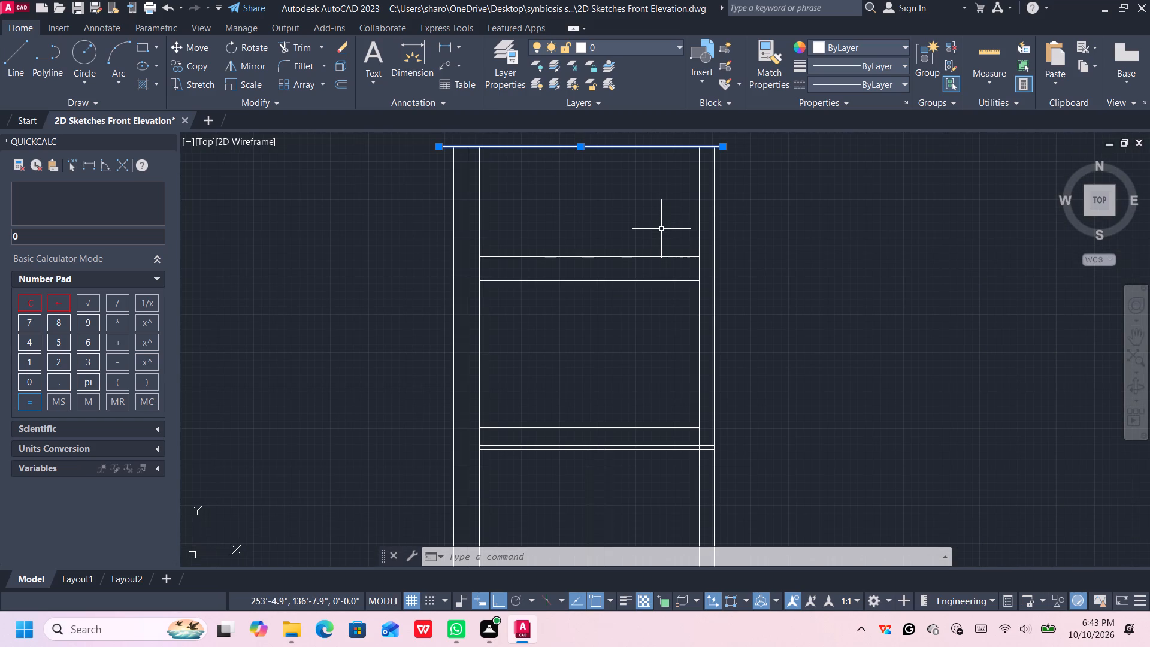
{"action": "key", "text": "o"}
{"action": "key", "text": "Return"}
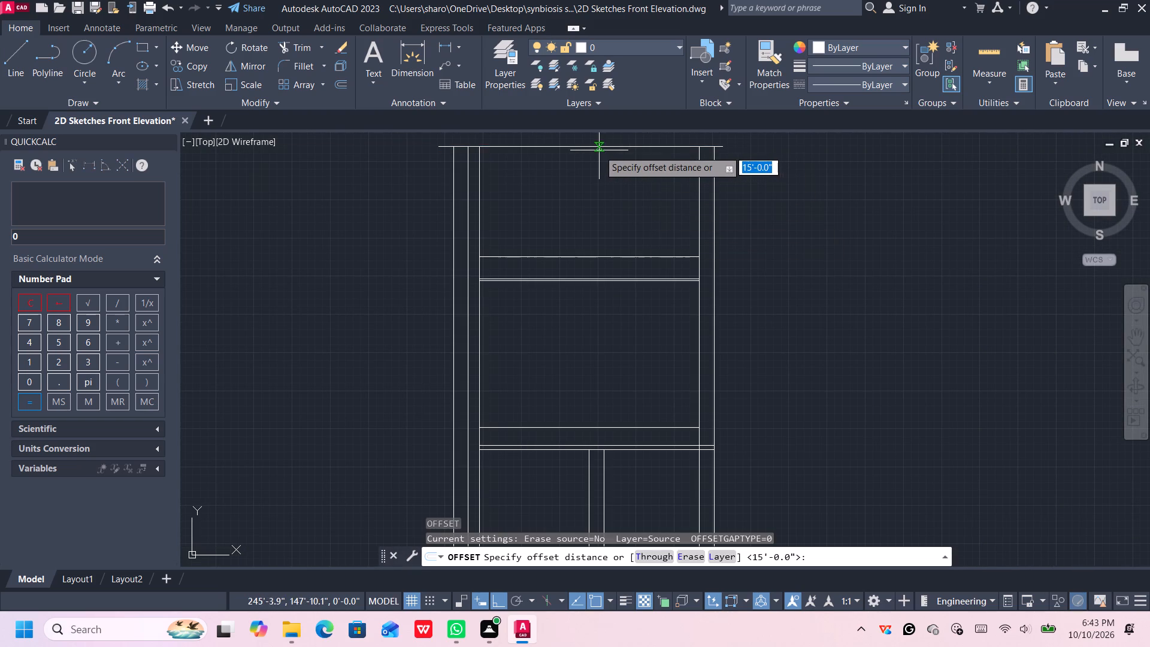
{"action": "left_click", "coordinate": [589, 149]}
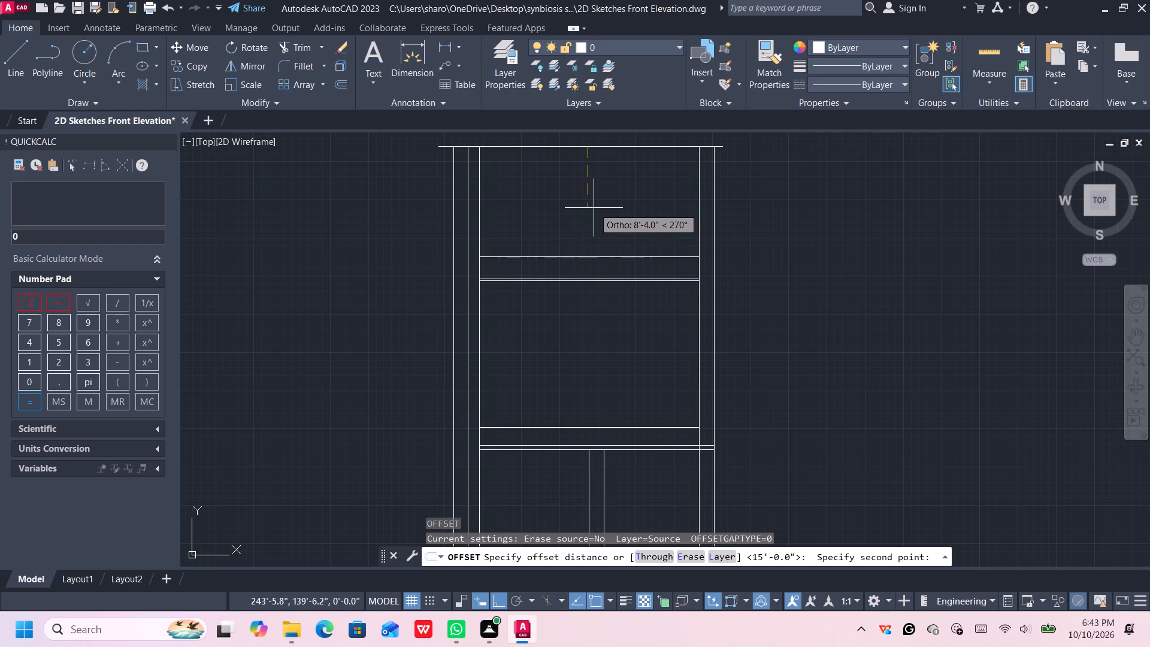
{"action": "middle_click_drag", "start_coordinate": [592, 211], "coordinate": [598, 265]}
{"action": "scroll", "coordinate": [598, 259], "scroll_direction": "up", "scroll_amount": 2}
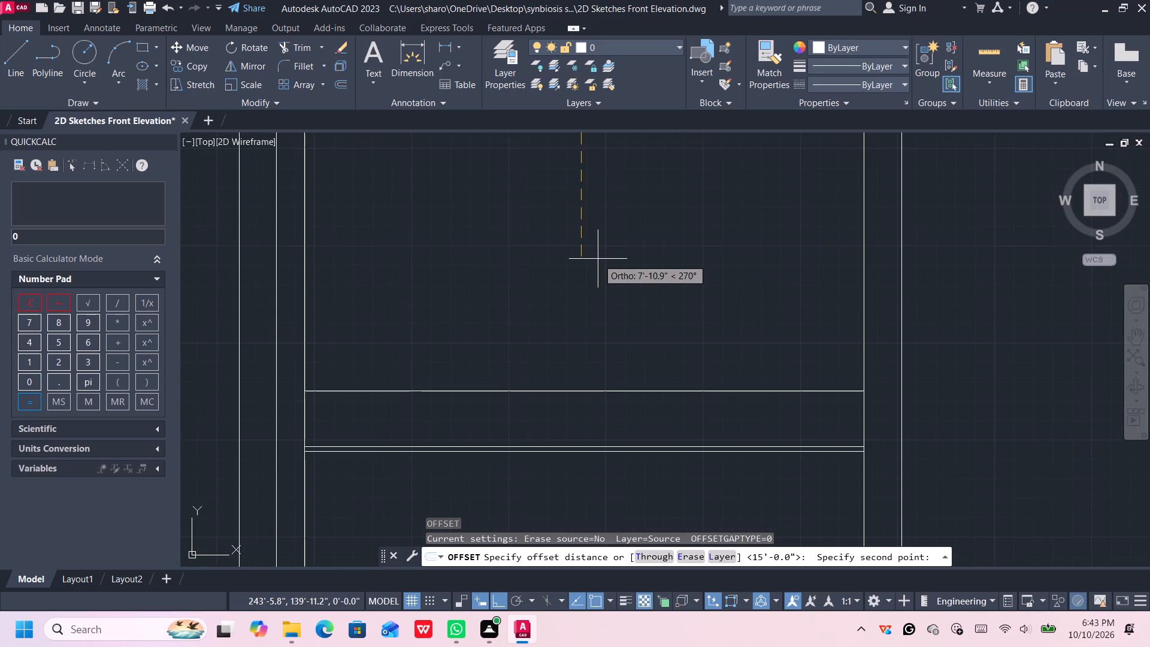
{"action": "scroll", "coordinate": [598, 259], "scroll_direction": "up", "scroll_amount": 1}
{"action": "scroll", "coordinate": [598, 259], "scroll_direction": "down", "scroll_amount": 3}
{"action": "scroll", "coordinate": [598, 259], "scroll_direction": "up", "scroll_amount": 1}
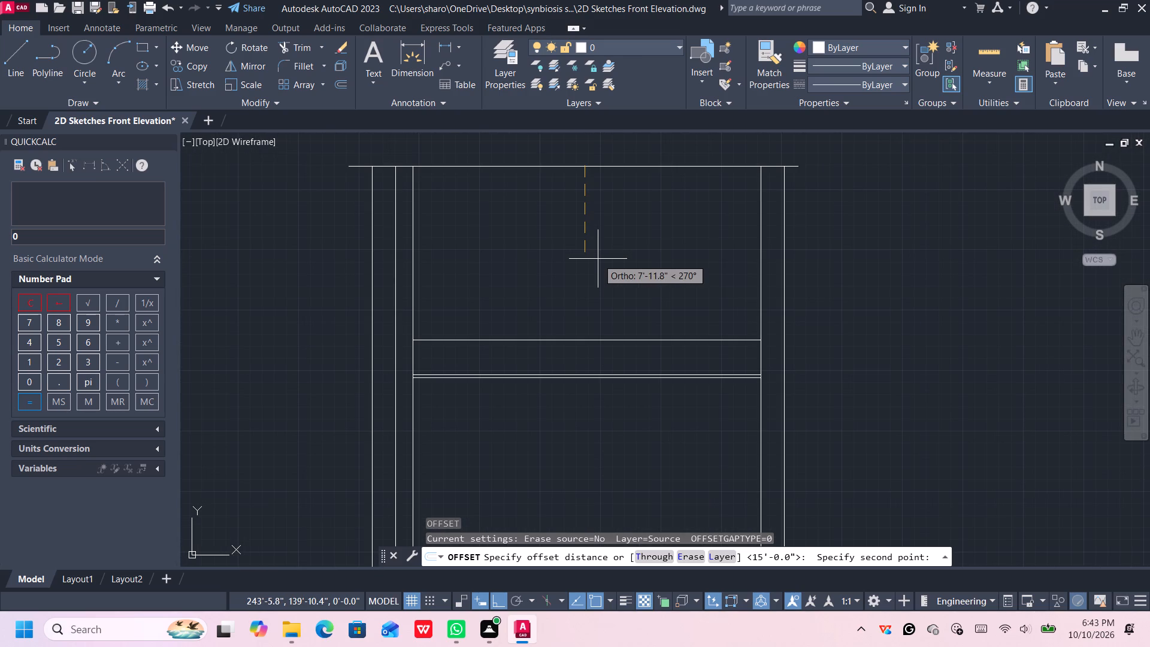
{"action": "type", "text": "8'"}
{"action": "key", "text": "Return"}
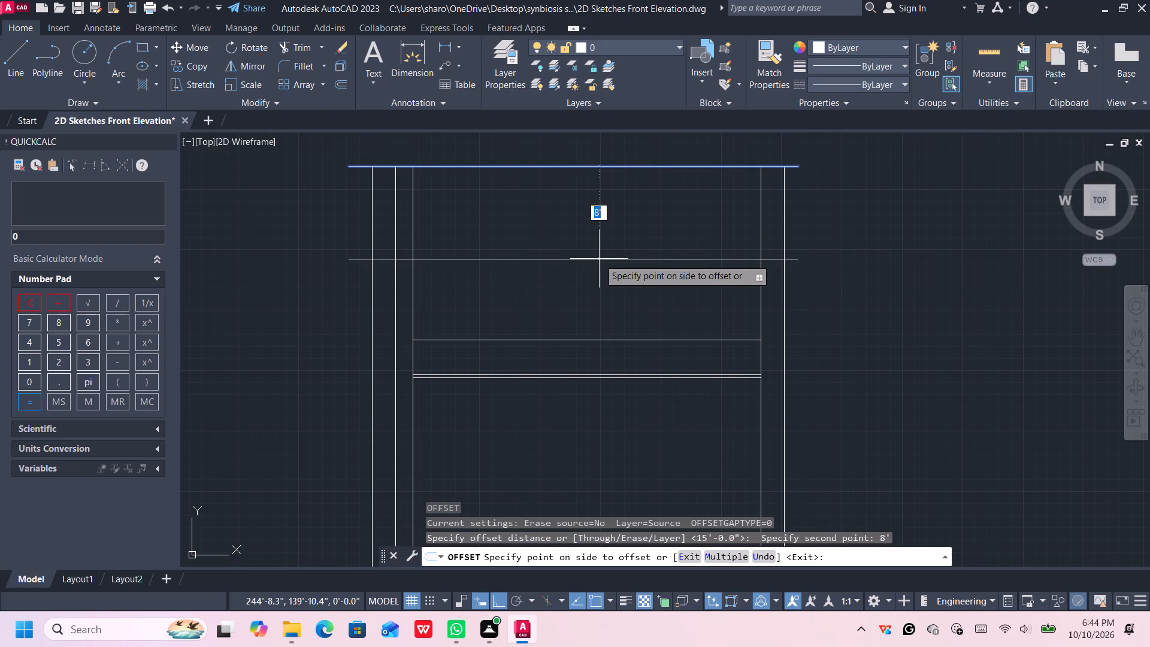
{"action": "type", "text": "9'"}
{"action": "key", "text": "Return"}
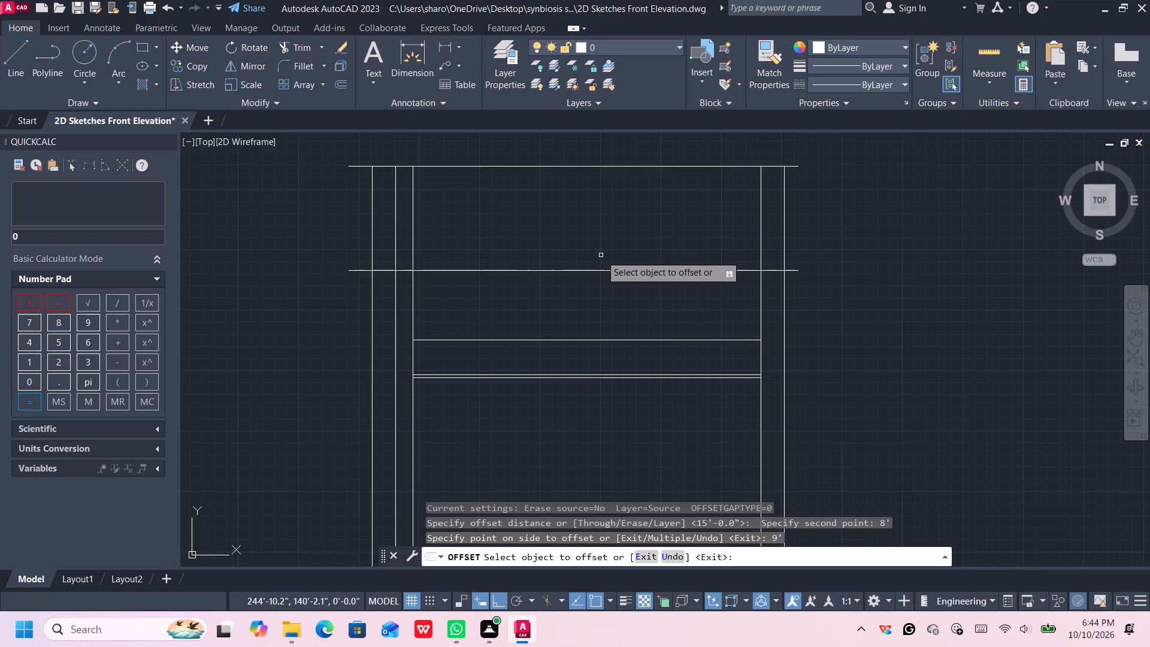
{"action": "key", "text": "less"}
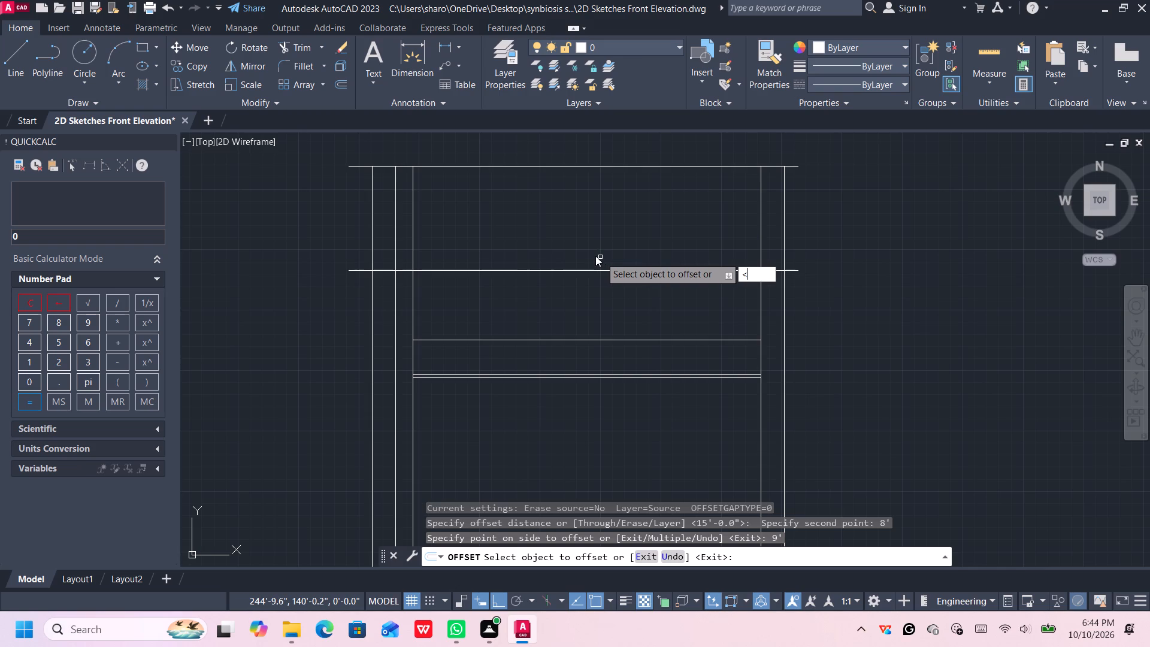
{"action": "key", "text": "Escape"}
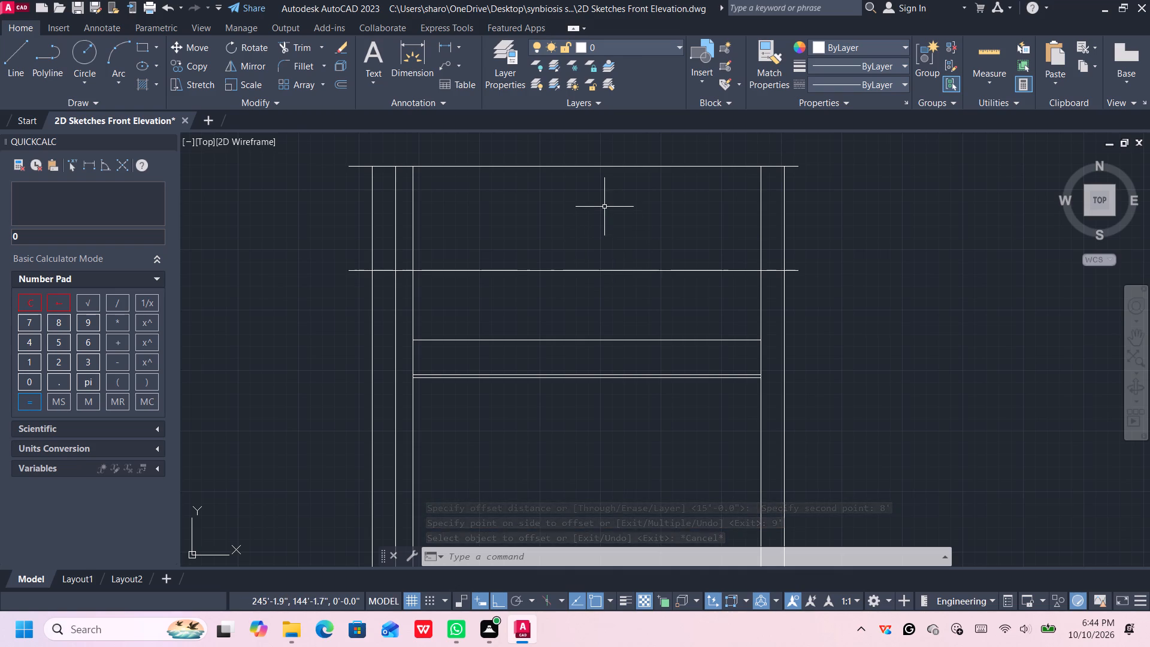
Offset the topmost horizontal line 1' downward, and offset that copy a further 1.5' downward.
{"action": "left_click", "coordinate": [597, 165]}
{"action": "key", "text": "o"}
{"action": "key", "text": "Return"}
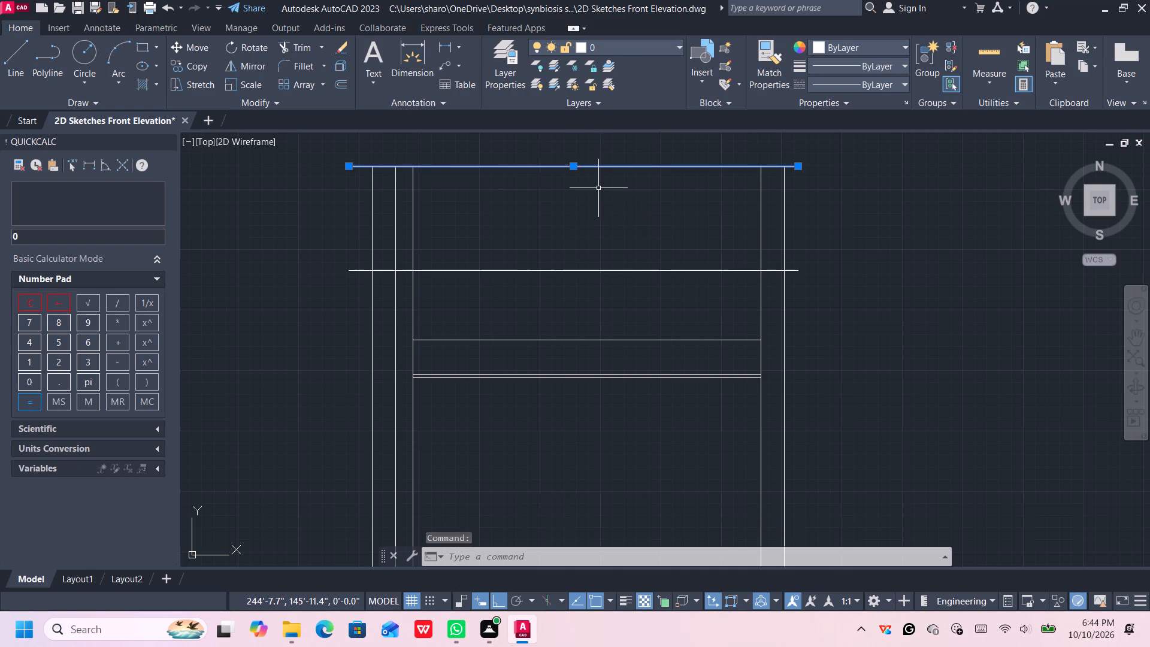
{"action": "left_click", "coordinate": [594, 167]}
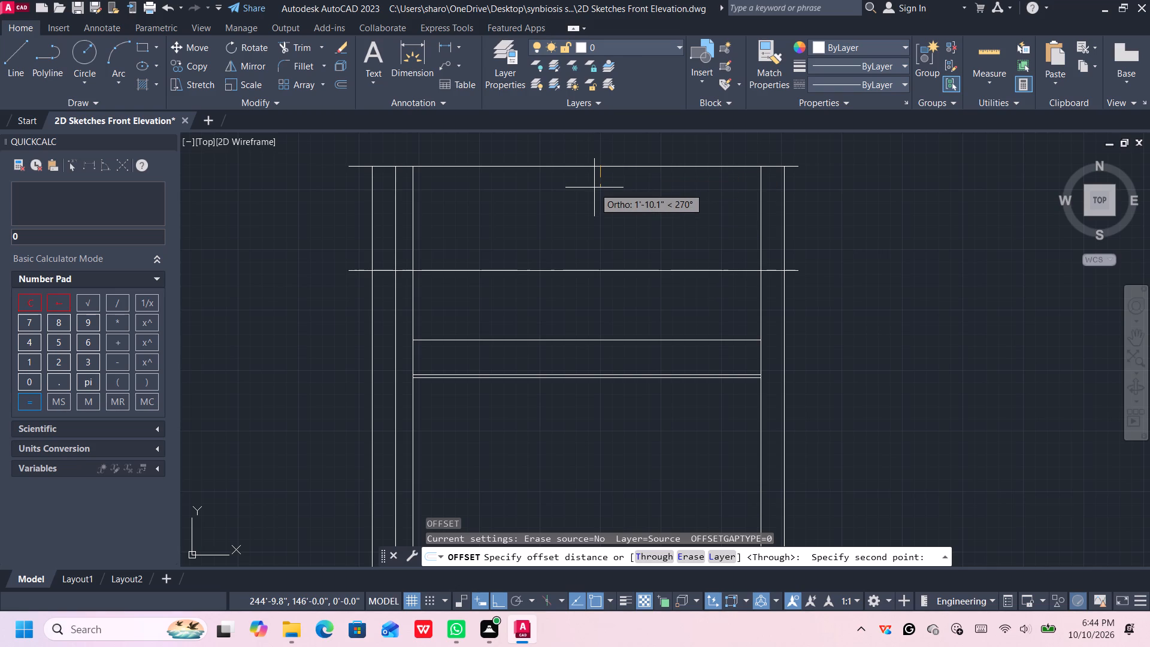
{"action": "type", "text": "1'"}
{"action": "key", "text": "Return"}
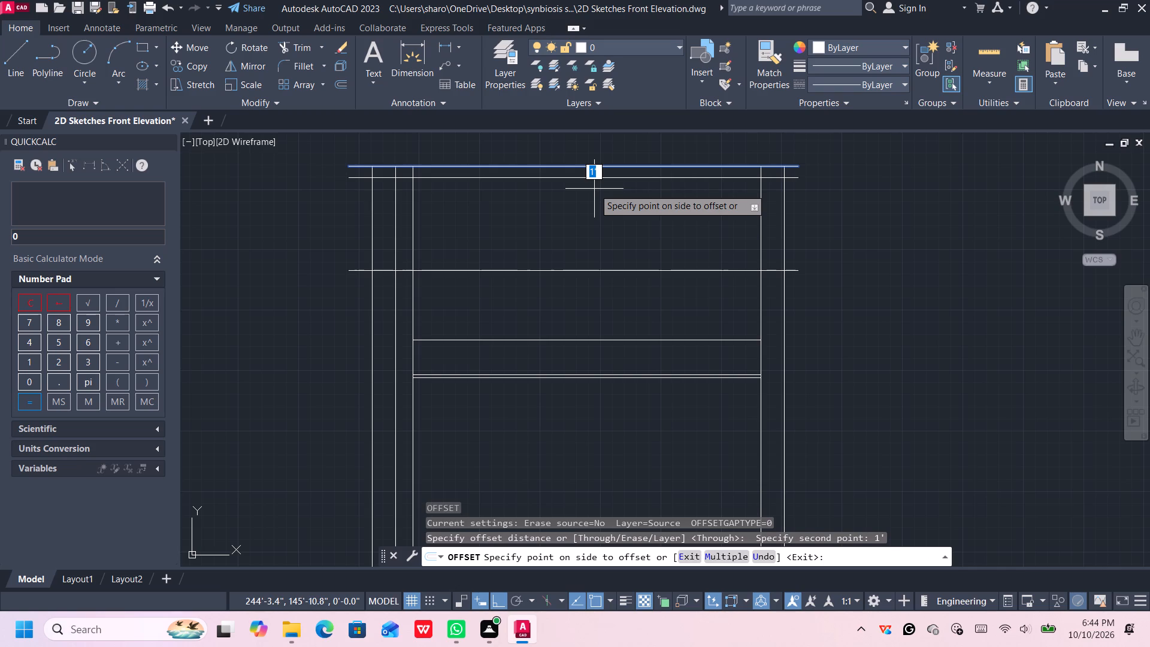
{"action": "left_click", "coordinate": [594, 189]}
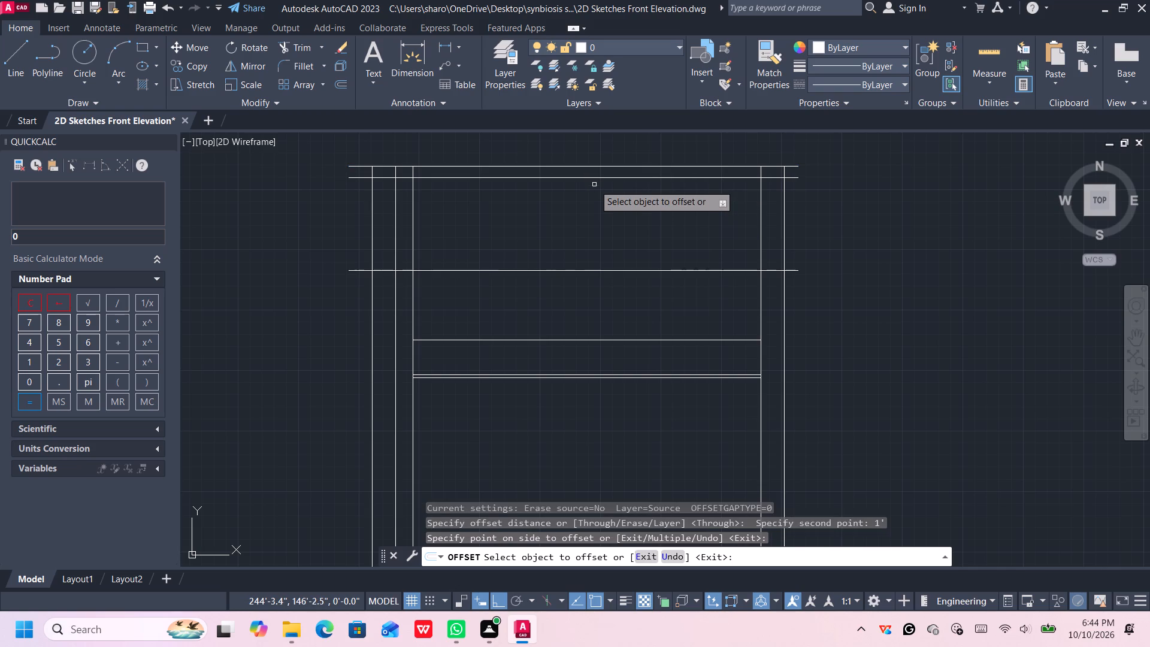
{"action": "left_click", "coordinate": [595, 179]}
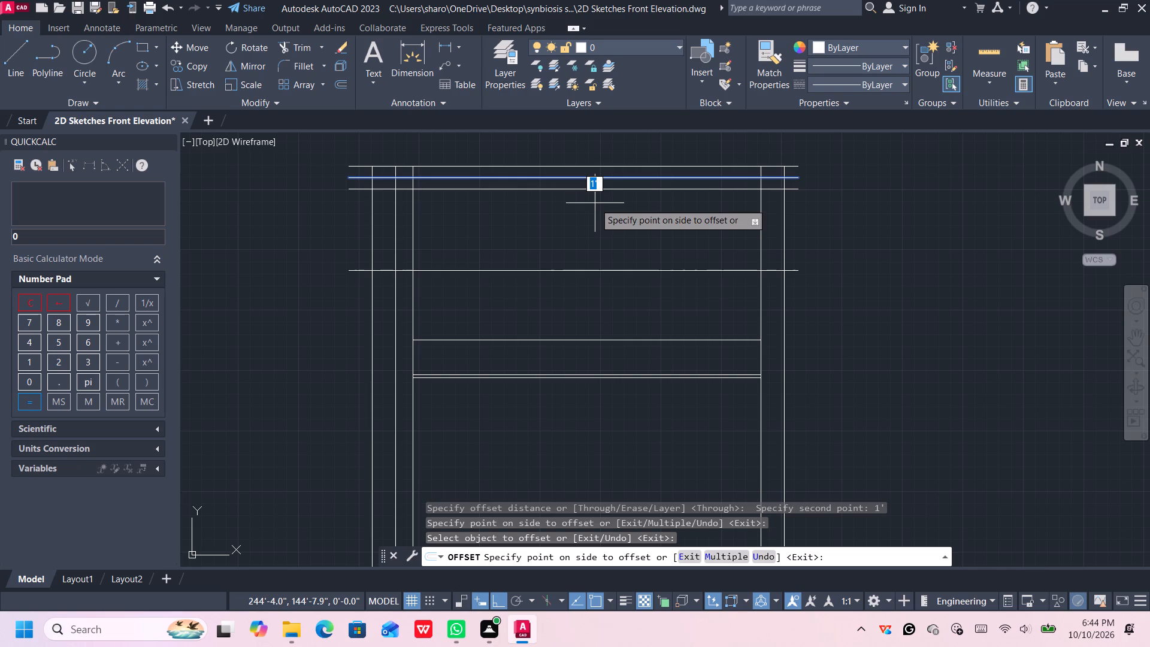
{"action": "type", "text": "1.5'"}
{"action": "key", "text": "Return"}
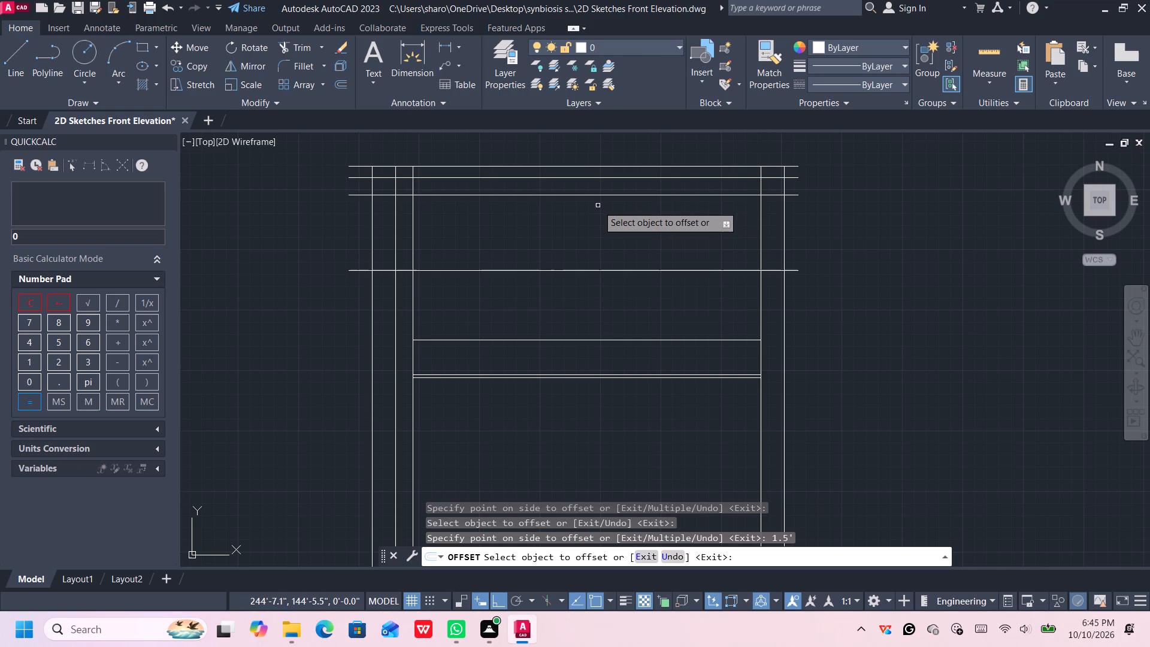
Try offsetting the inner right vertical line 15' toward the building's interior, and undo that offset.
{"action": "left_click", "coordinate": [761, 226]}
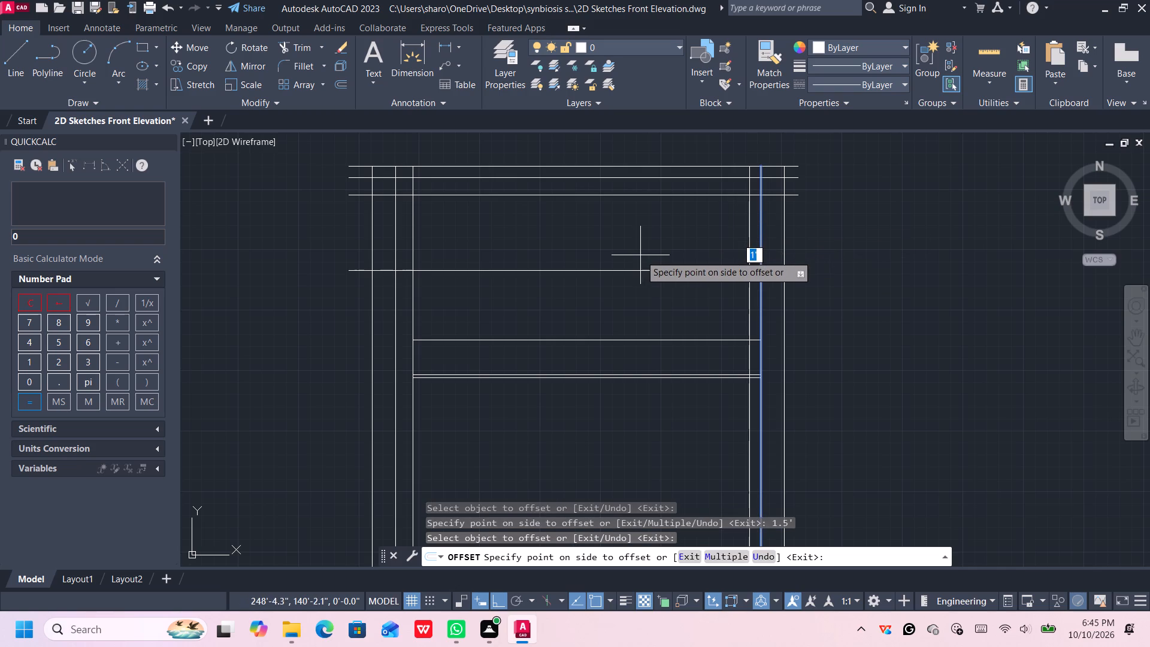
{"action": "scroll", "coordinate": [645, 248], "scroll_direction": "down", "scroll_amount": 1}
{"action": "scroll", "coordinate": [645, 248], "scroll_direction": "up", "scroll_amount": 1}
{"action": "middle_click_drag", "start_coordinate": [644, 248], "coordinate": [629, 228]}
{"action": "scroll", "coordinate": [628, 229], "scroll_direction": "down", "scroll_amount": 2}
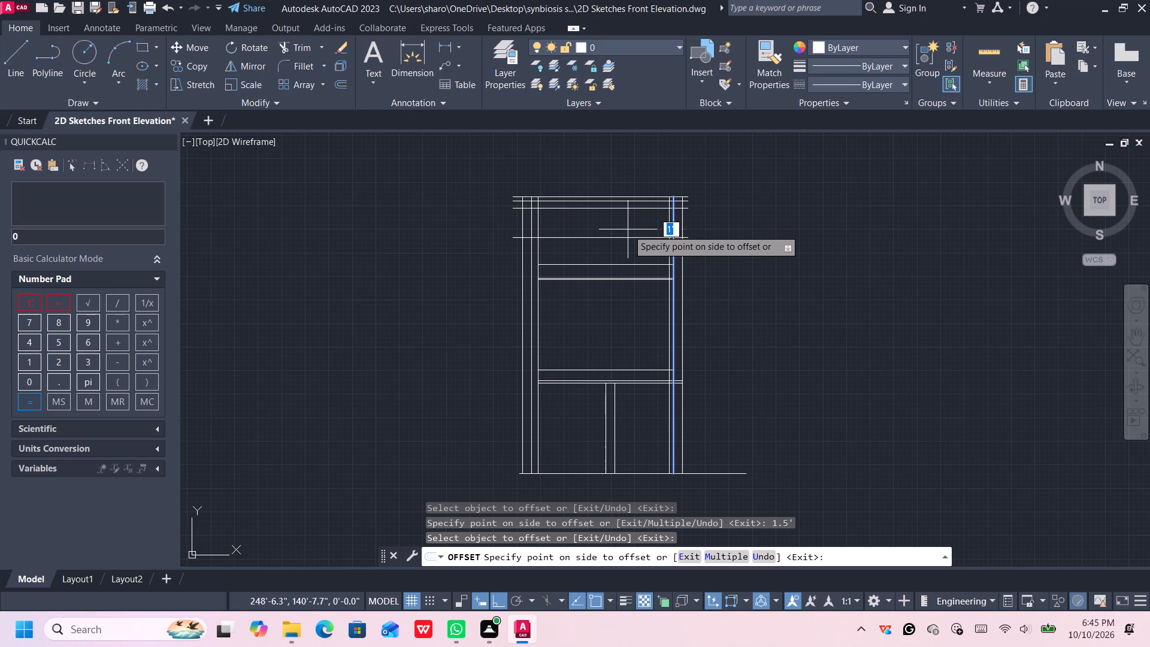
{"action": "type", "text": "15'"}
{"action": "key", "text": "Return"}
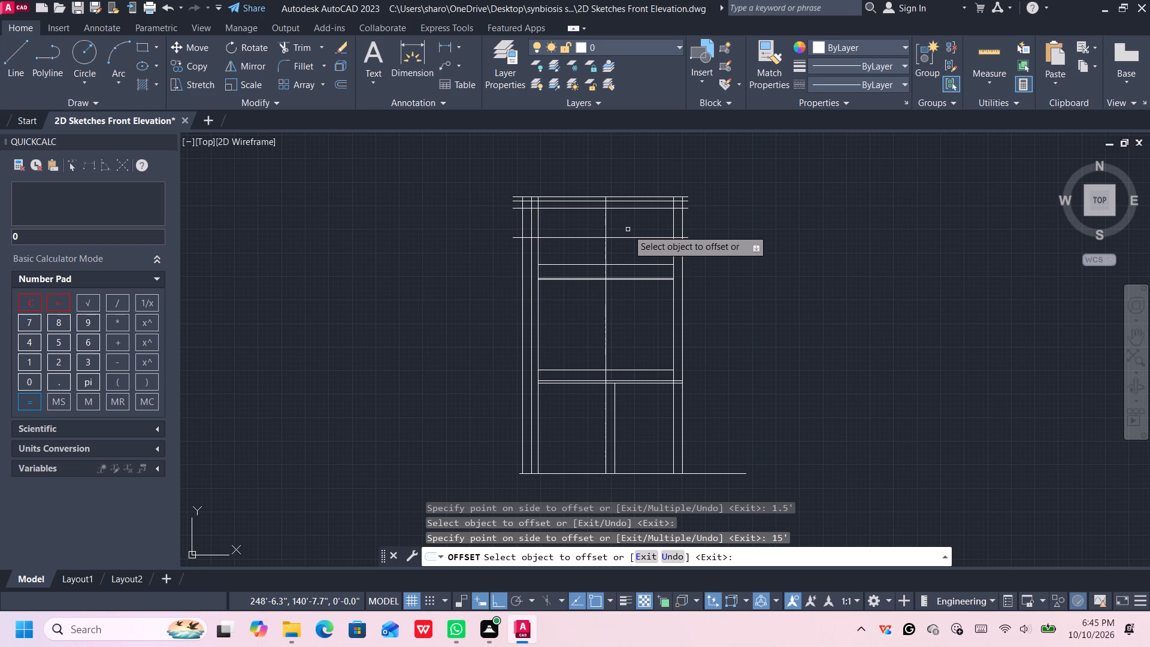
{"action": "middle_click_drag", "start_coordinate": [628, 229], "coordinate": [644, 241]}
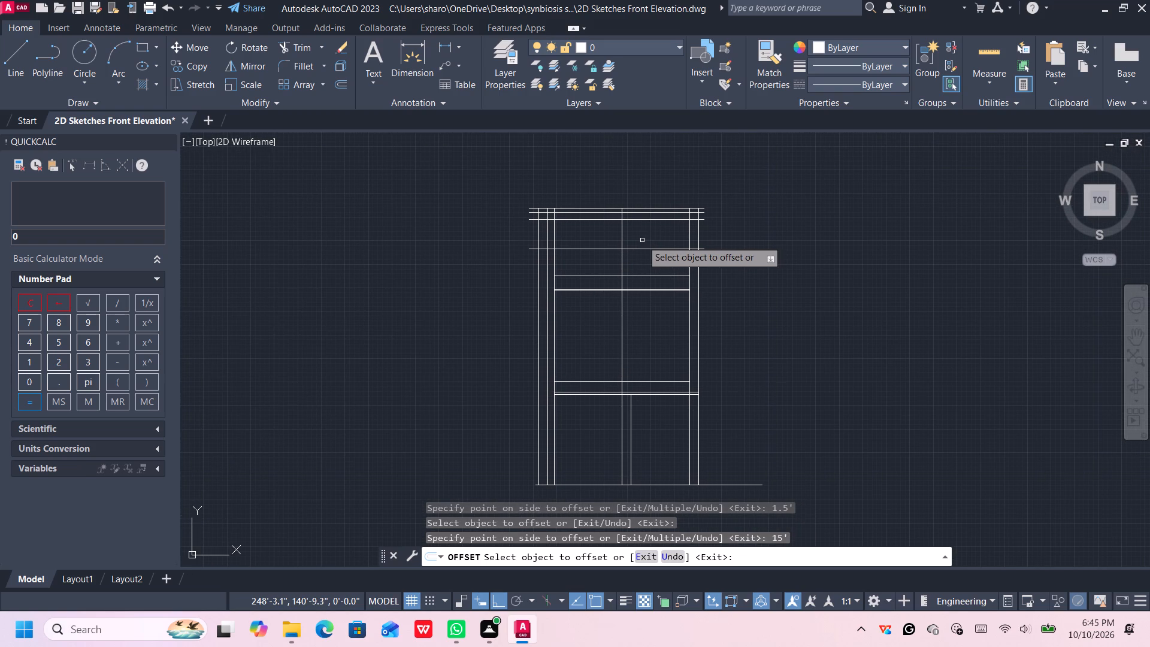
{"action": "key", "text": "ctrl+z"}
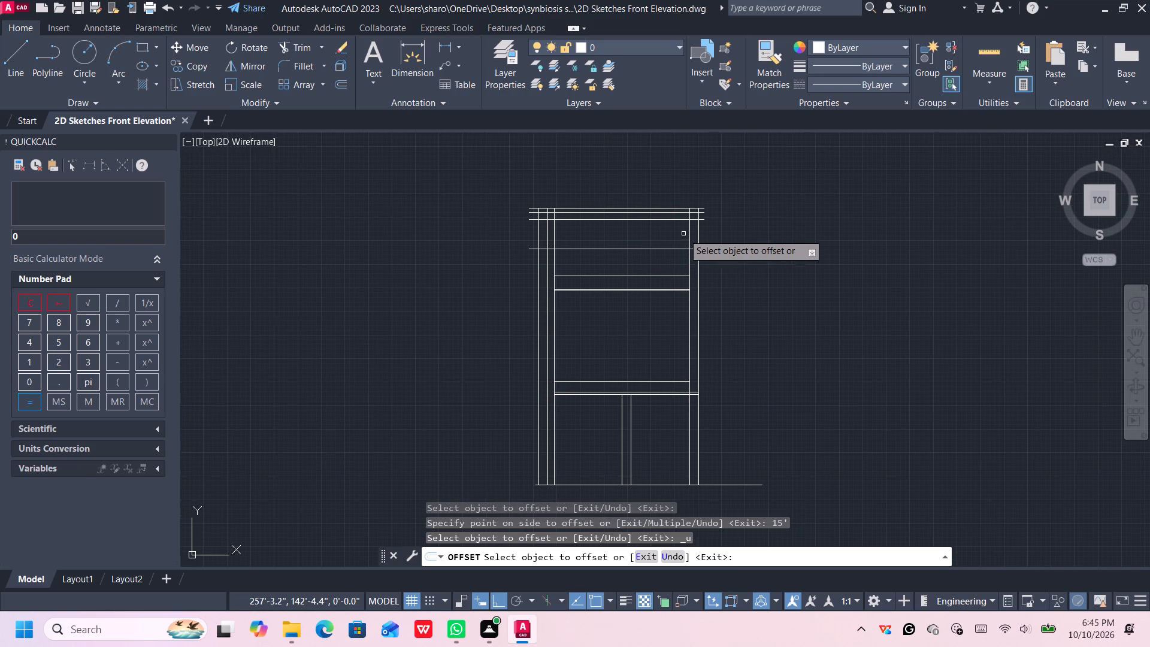
Offset the inner right vertical line 13' toward the interior, and offset that copy 1.5' back toward the right.
{"action": "left_click", "coordinate": [688, 237]}
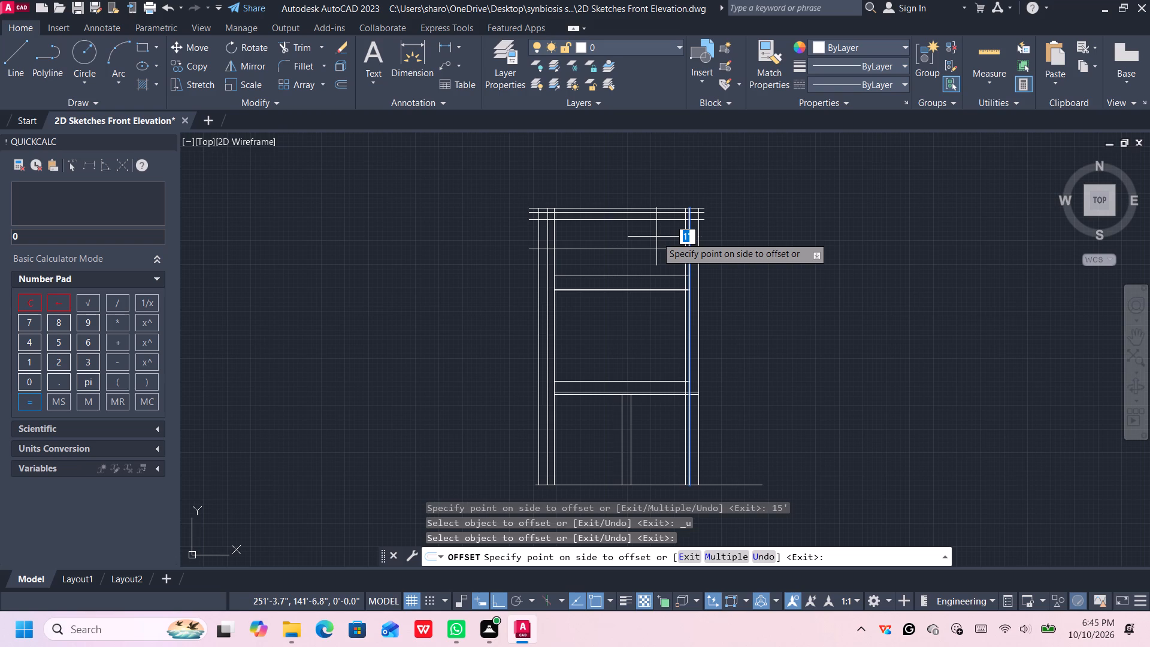
{"action": "type", "text": "13'"}
{"action": "key", "text": "Return"}
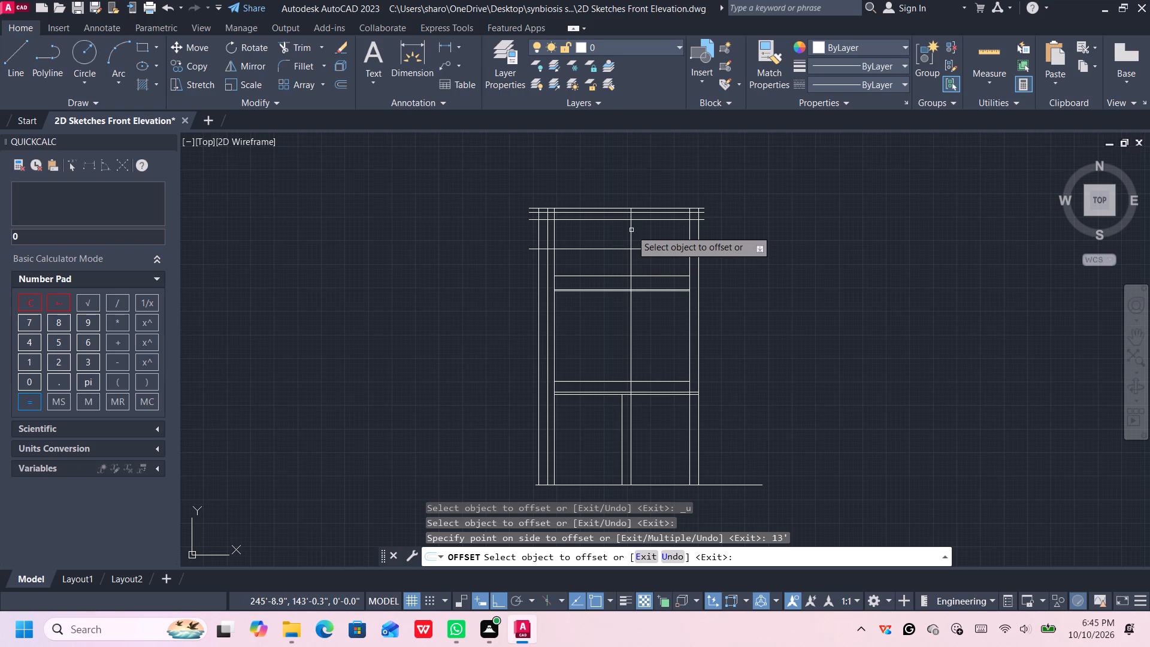
{"action": "left_click", "coordinate": [631, 230]}
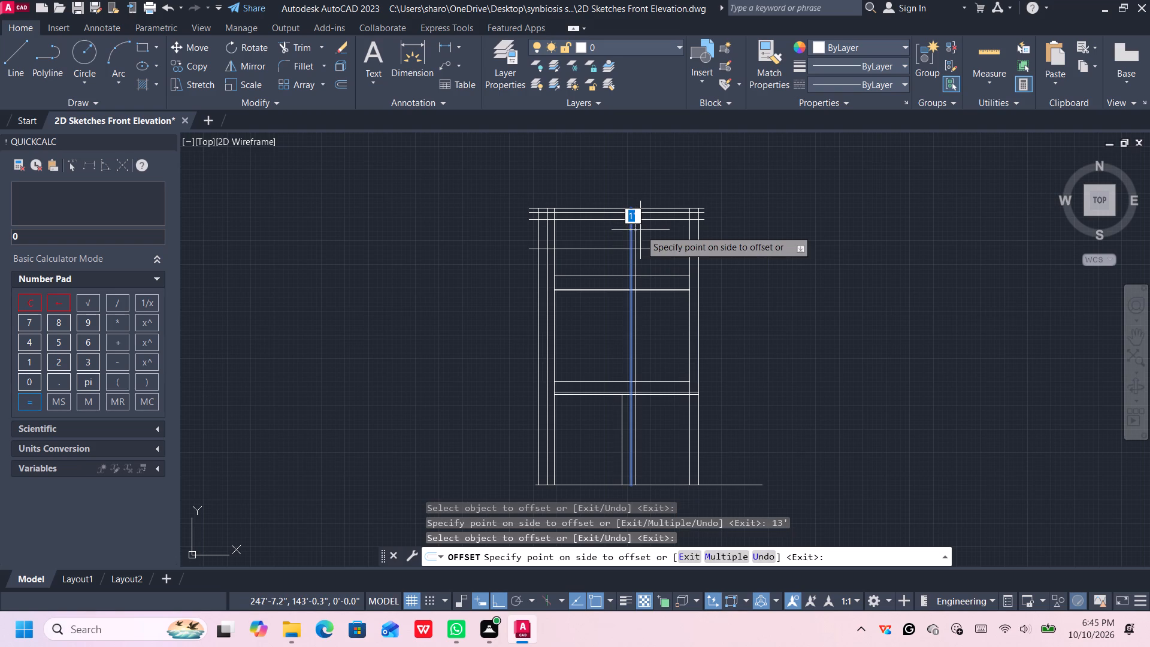
{"action": "scroll", "coordinate": [642, 231], "scroll_direction": "up", "scroll_amount": 2}
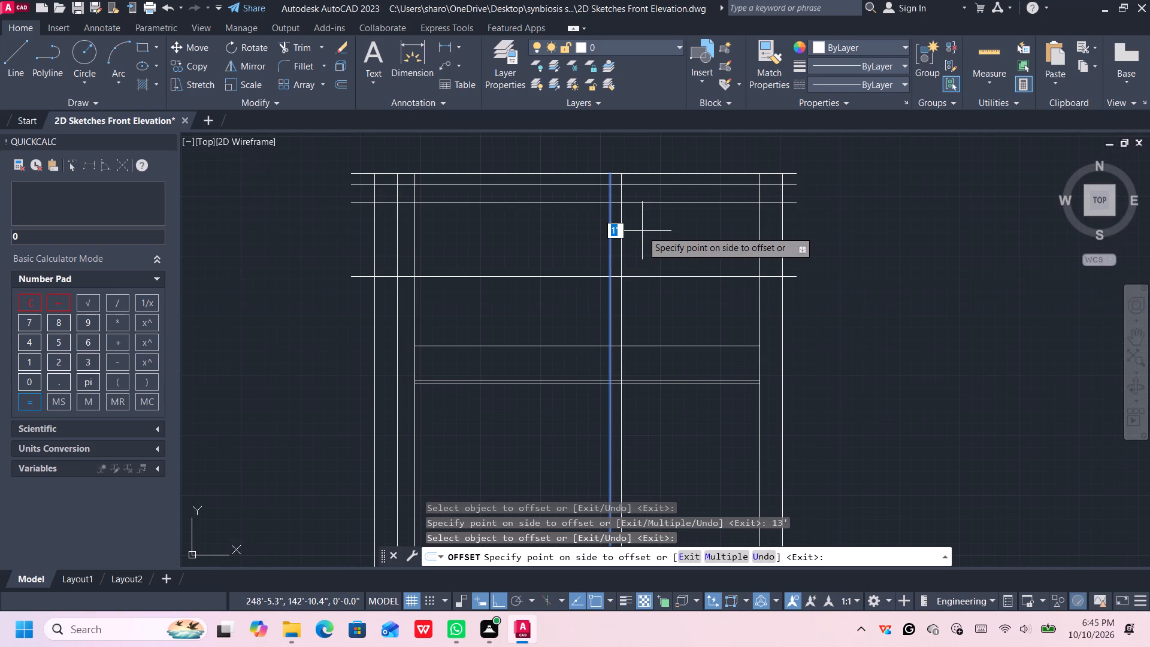
{"action": "type", "text": "1.5'"}
{"action": "key", "text": "Return"}
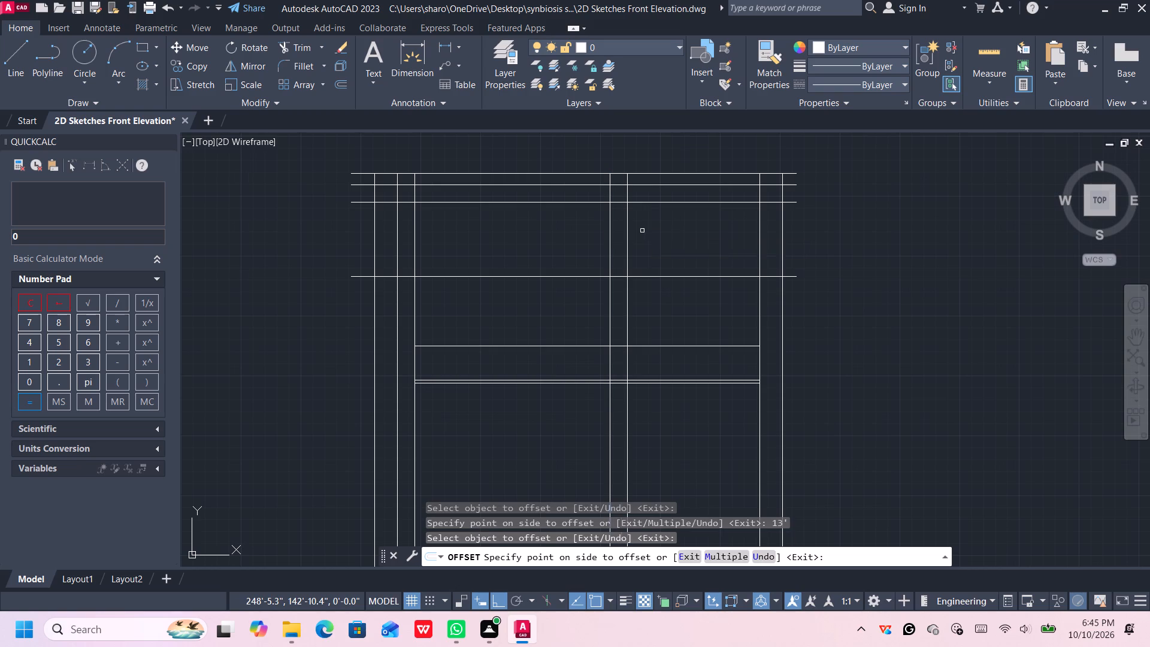
Offset the overhanging horizontal line 9' below the topmost one by 1" upward, and end the Offset command.
{"action": "scroll", "coordinate": [649, 234], "scroll_direction": "down", "scroll_amount": 3}
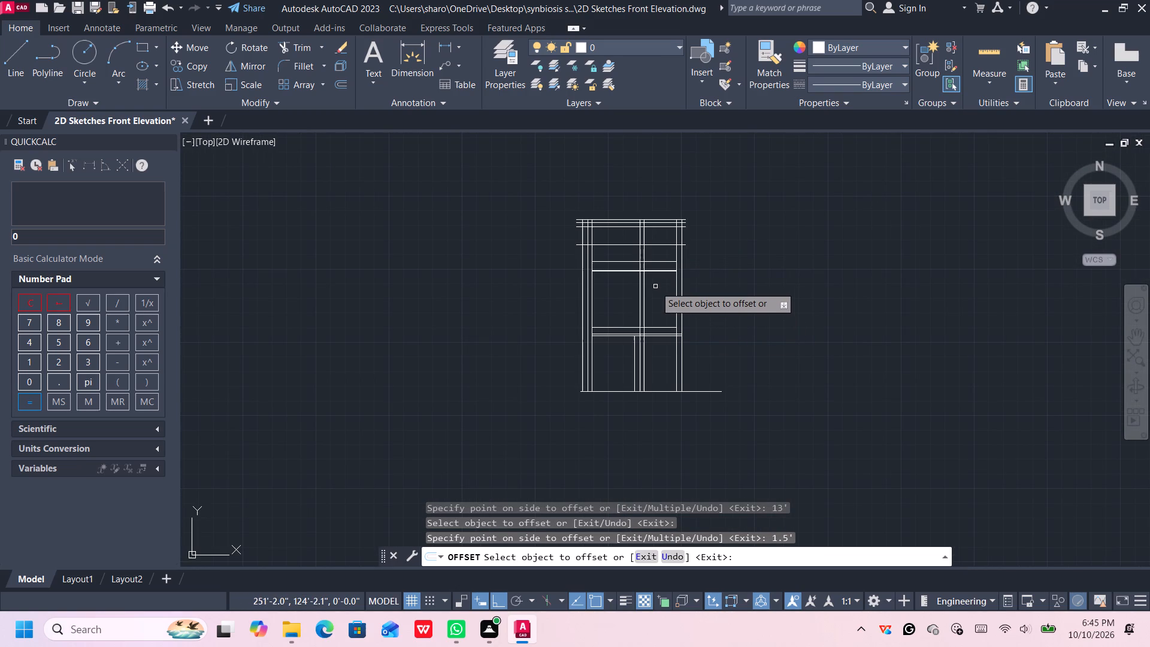
{"action": "scroll", "coordinate": [655, 286], "scroll_direction": "up", "scroll_amount": 1}
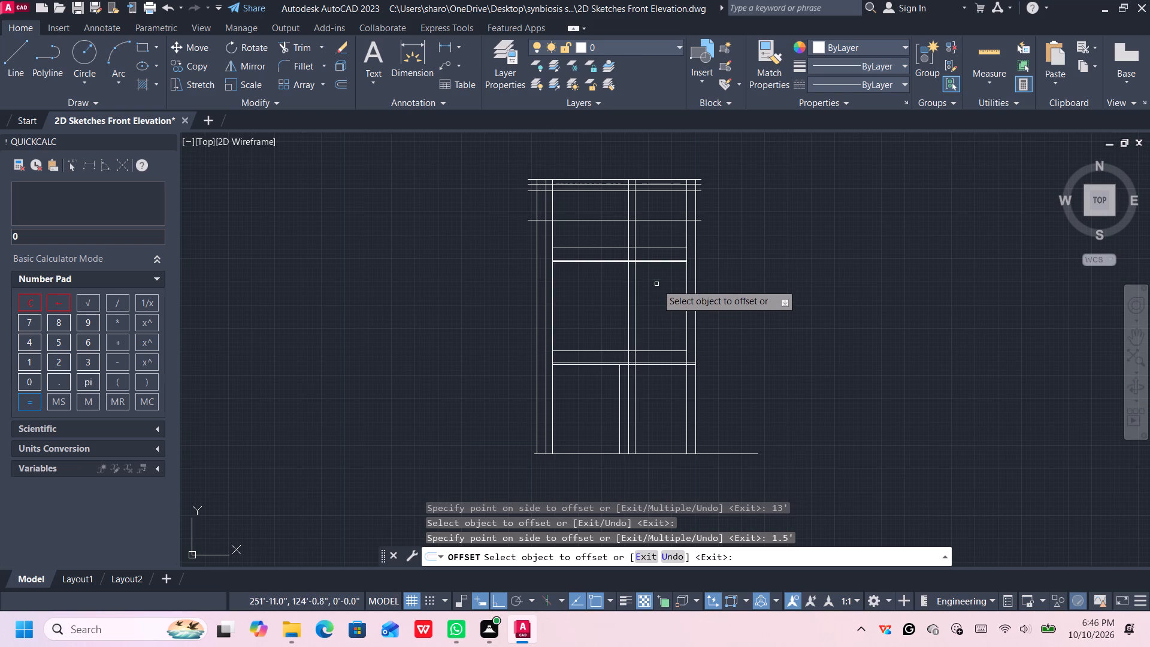
{"action": "left_click", "coordinate": [665, 221]}
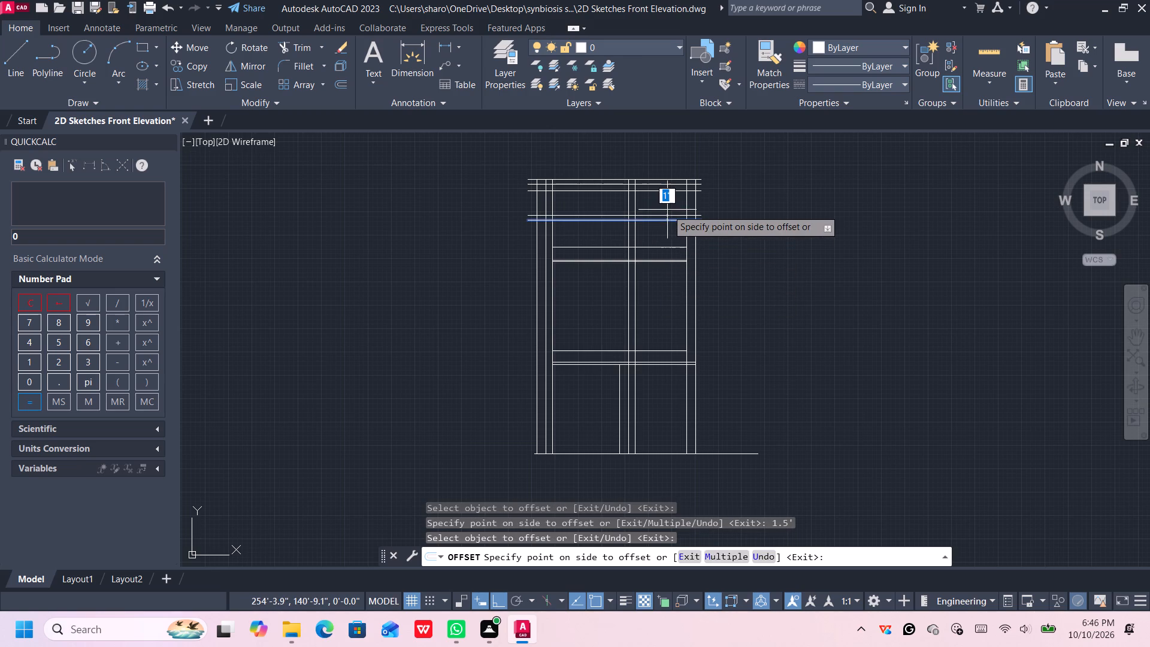
{"action": "scroll", "coordinate": [667, 210], "scroll_direction": "up", "scroll_amount": 4}
{"action": "type", "text": "1\""}
{"action": "key", "text": "Return"}
{"action": "scroll", "coordinate": [734, 284], "scroll_direction": "down", "scroll_amount": 3}
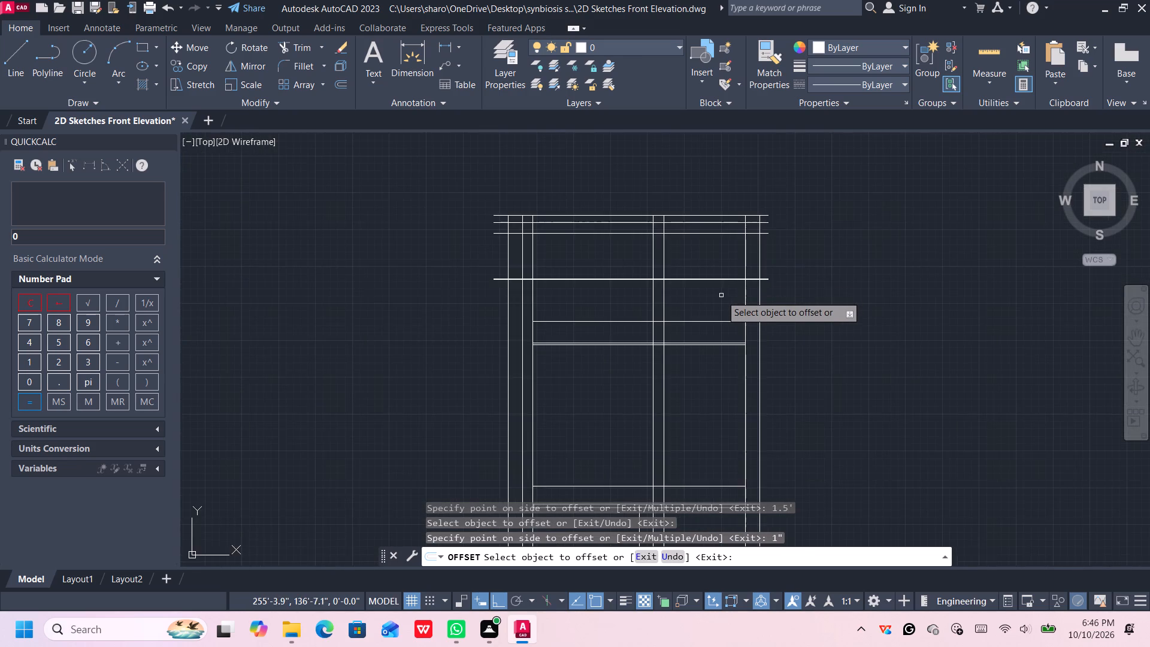
{"action": "scroll", "coordinate": [721, 295], "scroll_direction": "up", "scroll_amount": 1}
{"action": "middle_click_drag", "start_coordinate": [721, 296], "coordinate": [714, 267]}
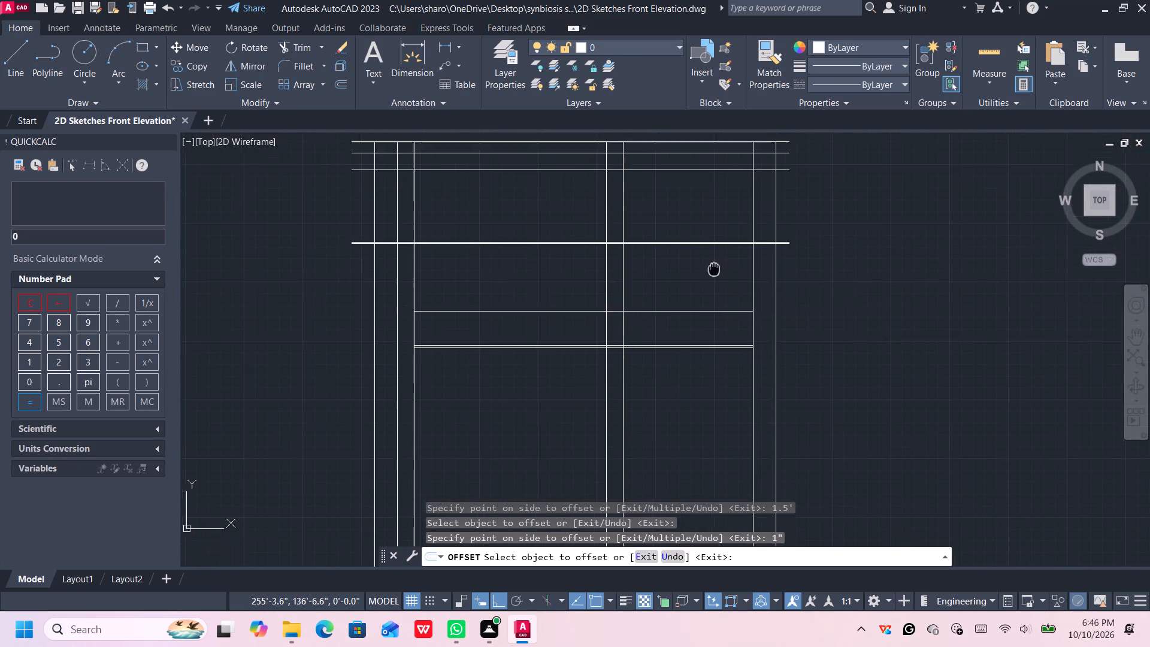
{"action": "middle_click_drag", "start_coordinate": [714, 267], "coordinate": [713, 250]}
{"action": "scroll", "coordinate": [712, 253], "scroll_direction": "down", "scroll_amount": 1}
{"action": "scroll", "coordinate": [694, 350], "scroll_direction": "down", "scroll_amount": 1}
{"action": "middle_click_drag", "start_coordinate": [694, 353], "coordinate": [683, 271]}
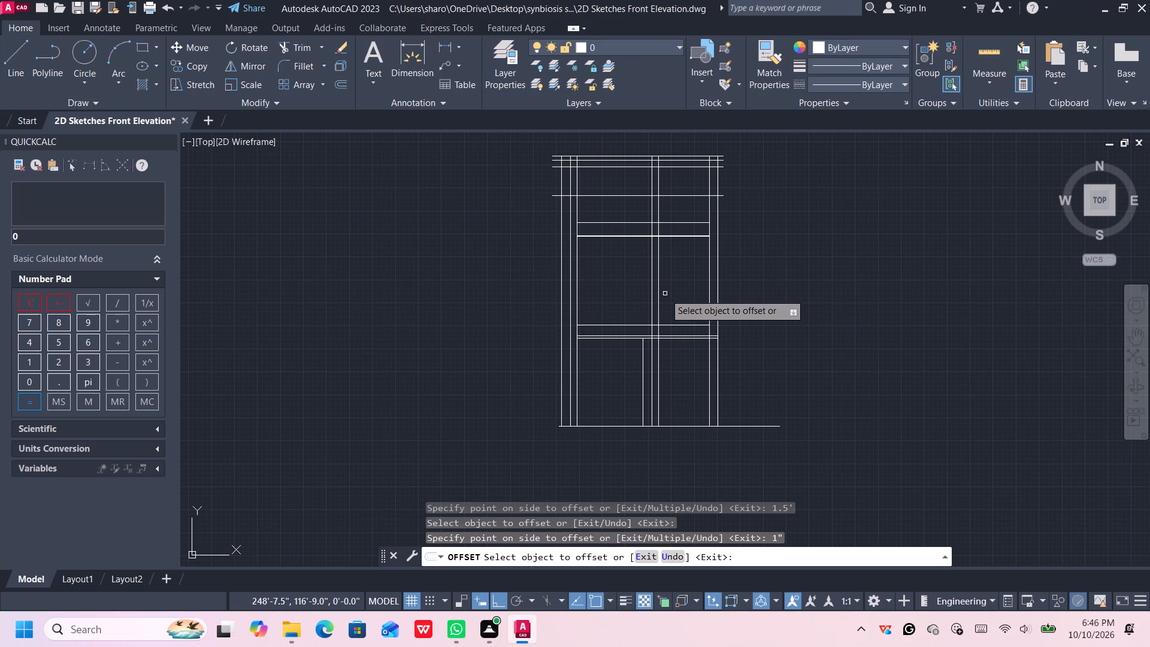
{"action": "key", "text": "Escape"}
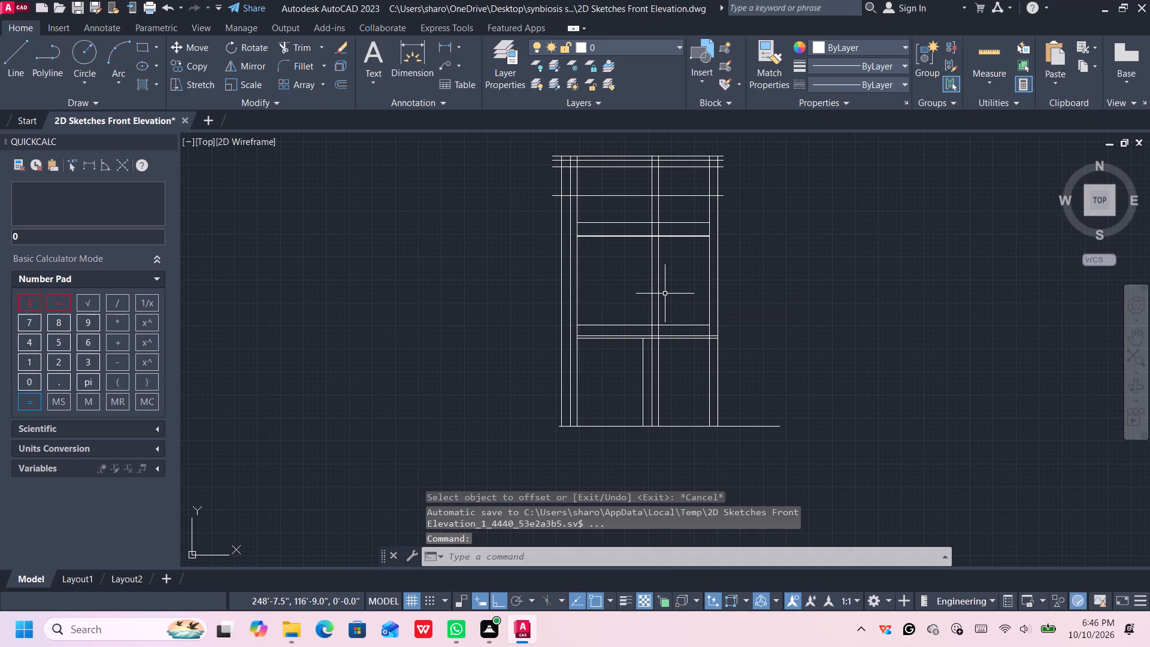
Extend the short central vertical of the ground storey up to the closely spaced horizontal pair of the upper storey.
{"action": "type", "text": "ex"}
{"action": "key", "text": "Return"}
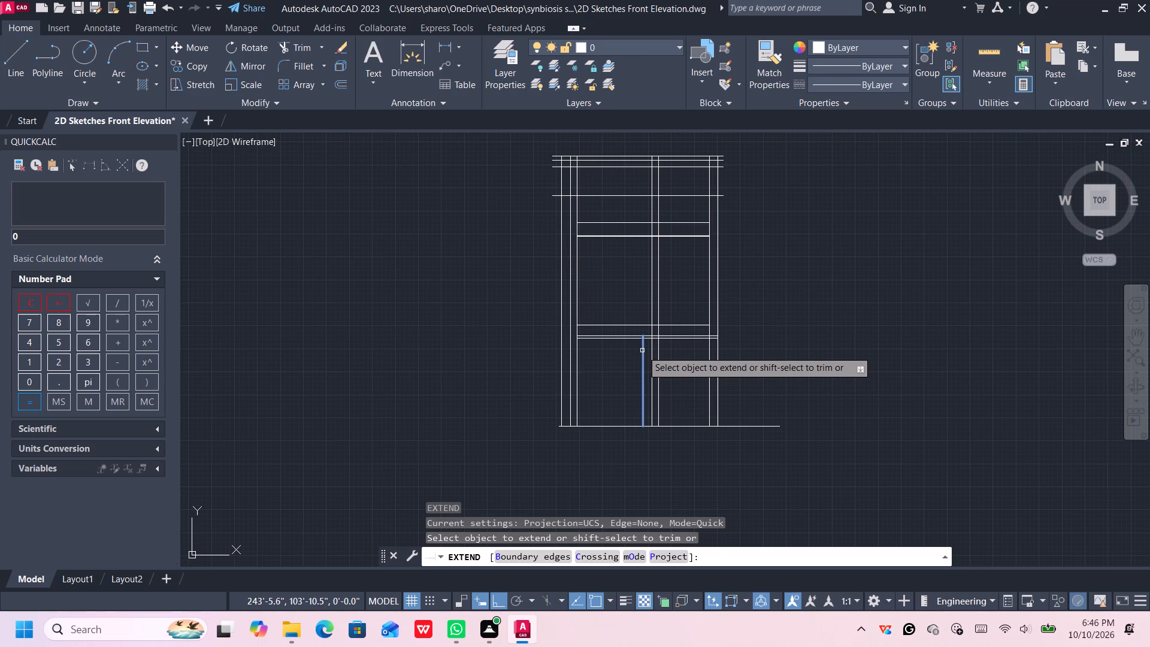
{"action": "left_click", "coordinate": [642, 350]}
{"action": "left_click", "coordinate": [643, 359]}
{"action": "left_click", "coordinate": [643, 354]}
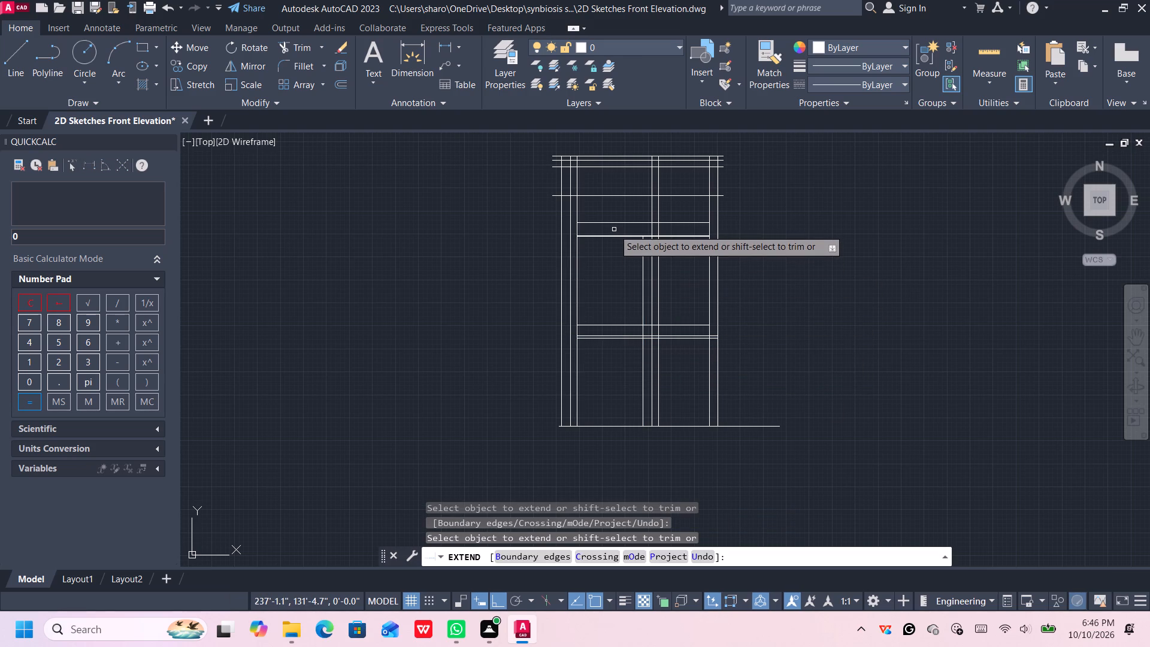
Extend the upper storey's closely spaced horizontal pair to the outer right vertical, and end the Extend command.
{"action": "middle_click_drag", "start_coordinate": [614, 231], "coordinate": [620, 254]}
{"action": "scroll", "coordinate": [636, 280], "scroll_direction": "up", "scroll_amount": 2}
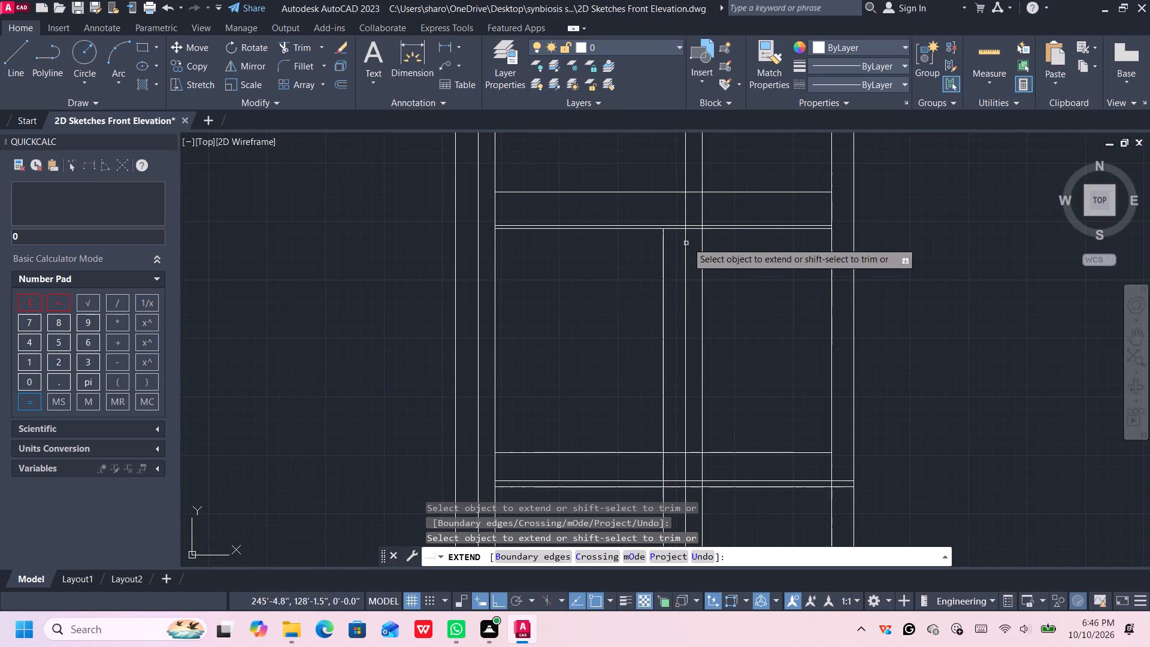
{"action": "middle_click_drag", "start_coordinate": [776, 242], "coordinate": [698, 270]}
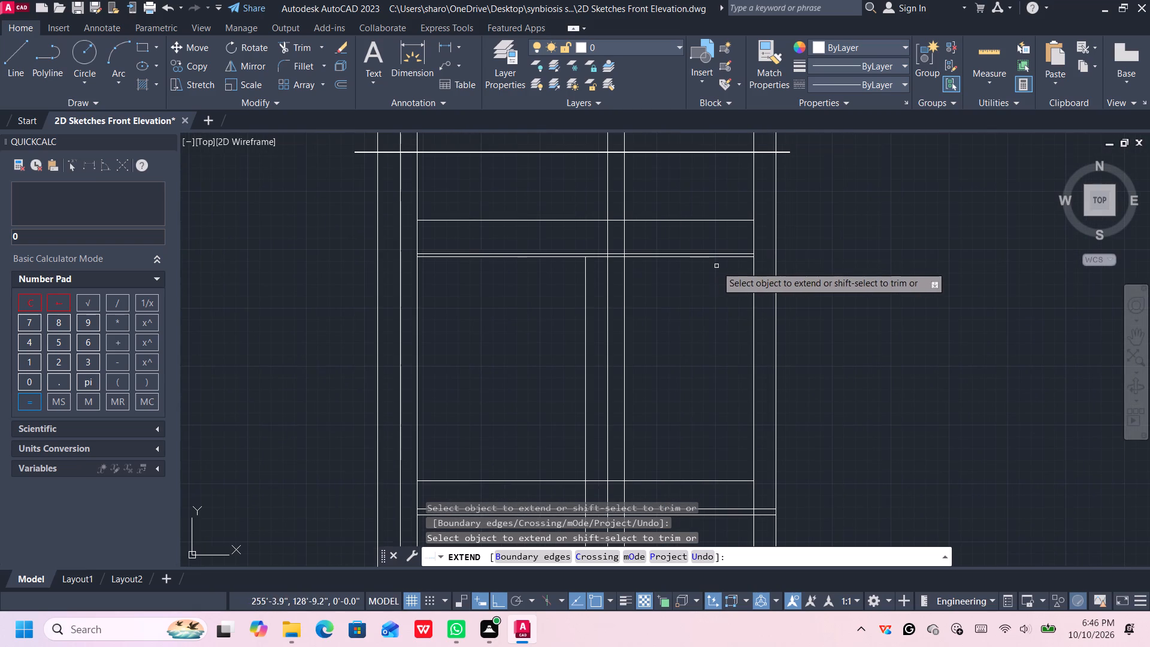
{"action": "left_click_drag", "start_coordinate": [737, 270], "coordinate": [736, 258]}
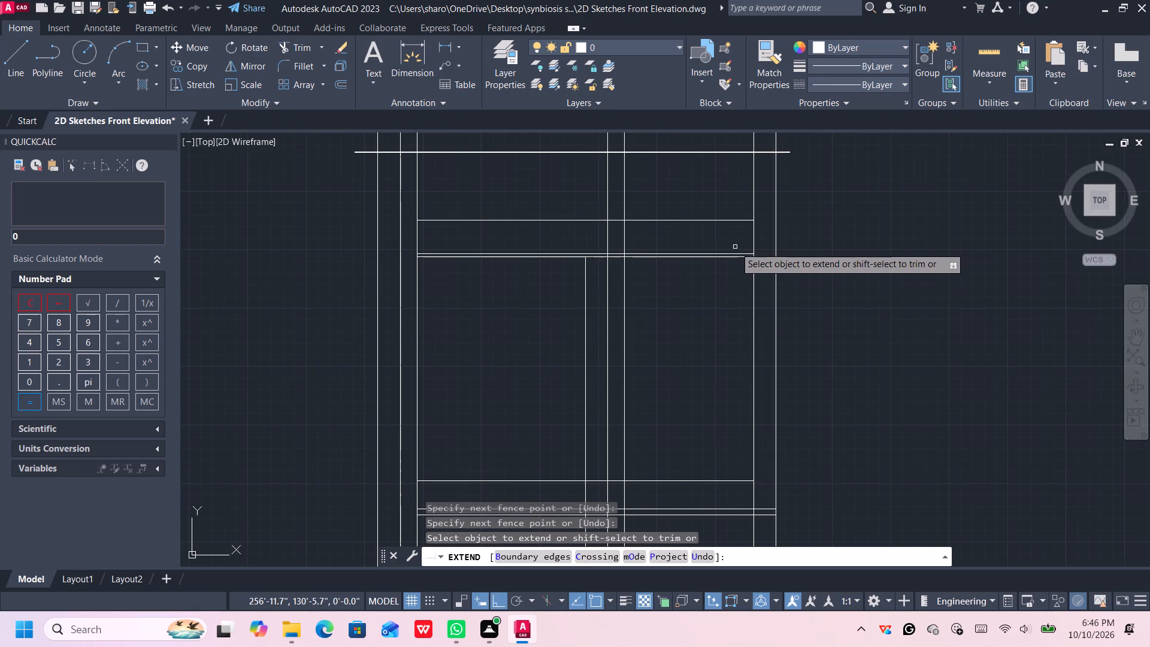
{"action": "left_click", "coordinate": [735, 247]}
{"action": "left_click", "coordinate": [736, 268]}
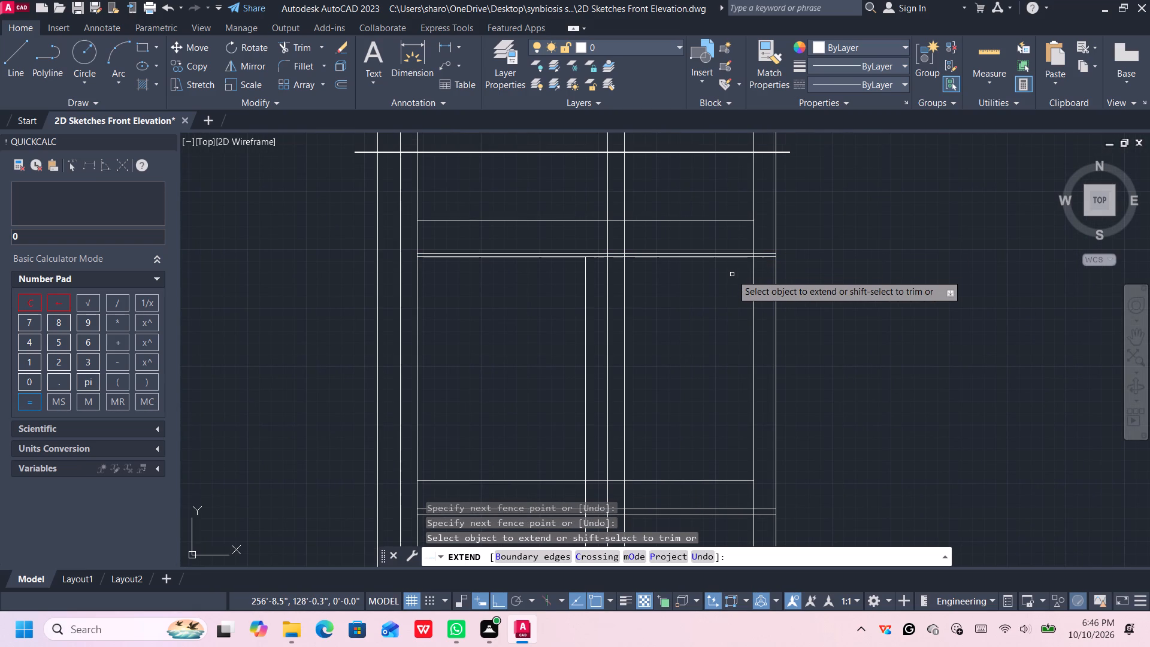
{"action": "scroll", "coordinate": [731, 274], "scroll_direction": "down", "scroll_amount": 2}
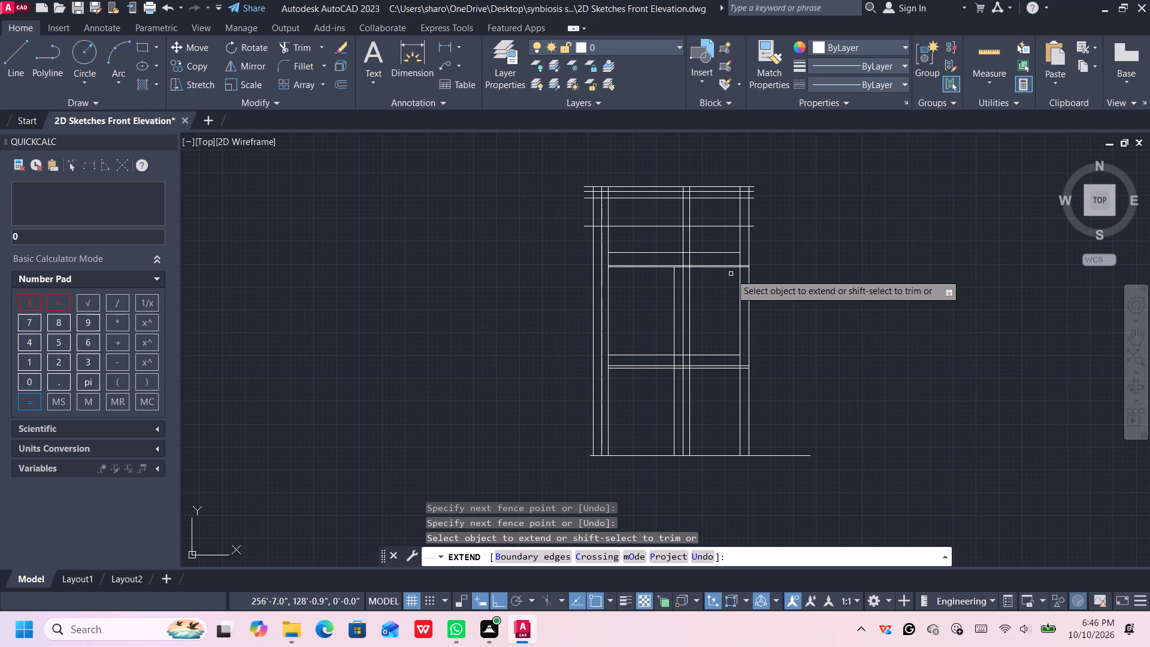
{"action": "scroll", "coordinate": [731, 274], "scroll_direction": "up", "scroll_amount": 1}
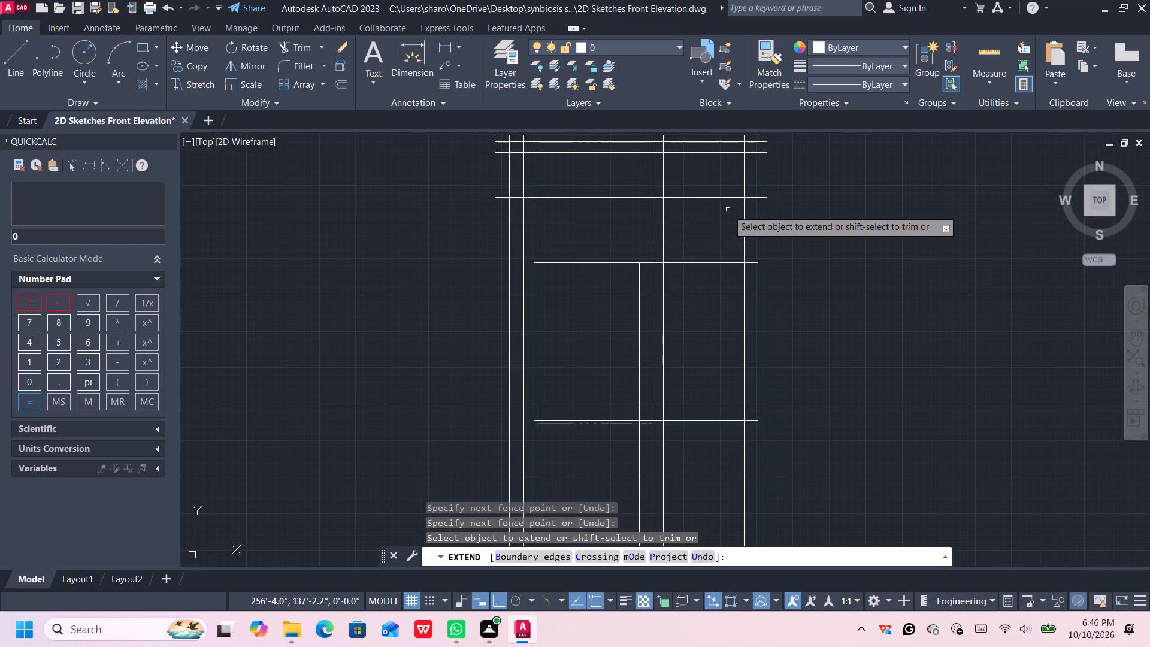
{"action": "middle_click_drag", "start_coordinate": [730, 216], "coordinate": [748, 268]}
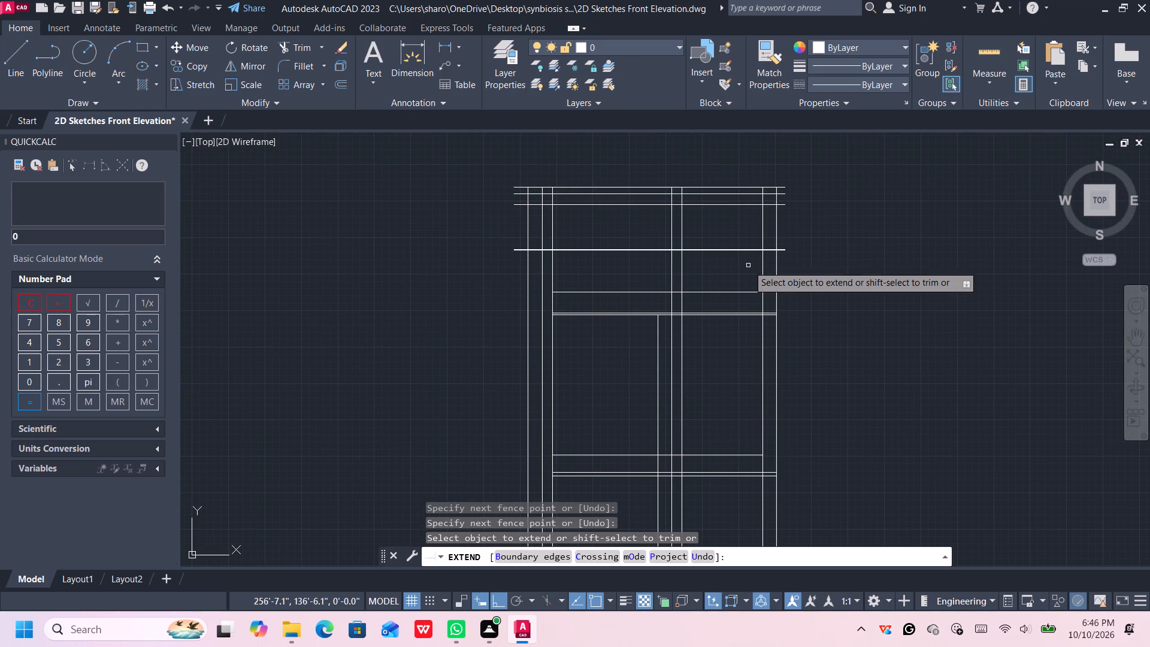
{"action": "key", "text": "Escape"}
Trim the overhanging left ends of the upper horizontal lines back to the outer left vertical.
{"action": "type", "text": "tr"}
{"action": "key", "text": "Return"}
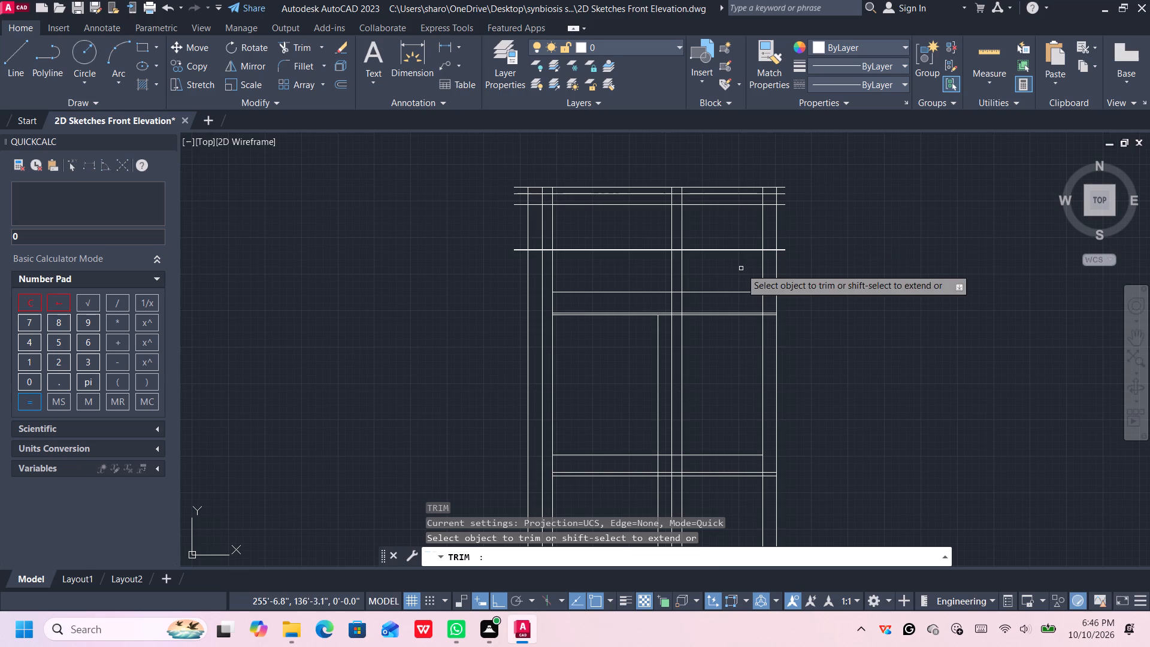
{"action": "scroll", "coordinate": [500, 161], "scroll_direction": "up", "scroll_amount": 2}
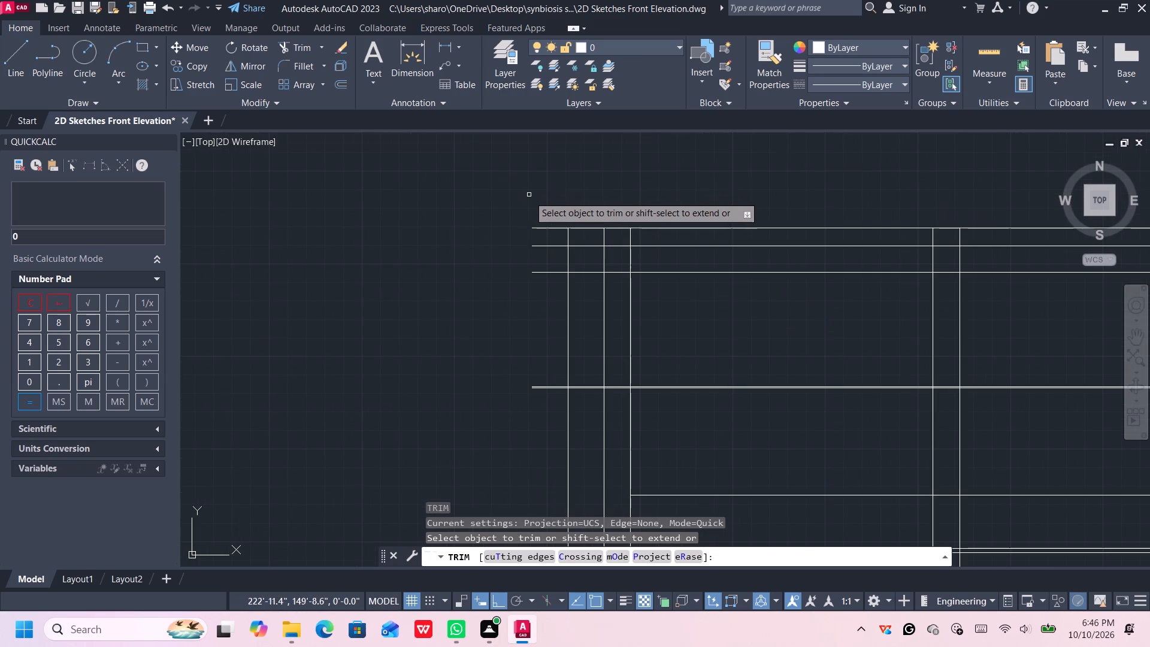
{"action": "left_click", "coordinate": [535, 202]}
{"action": "left_click", "coordinate": [541, 394]}
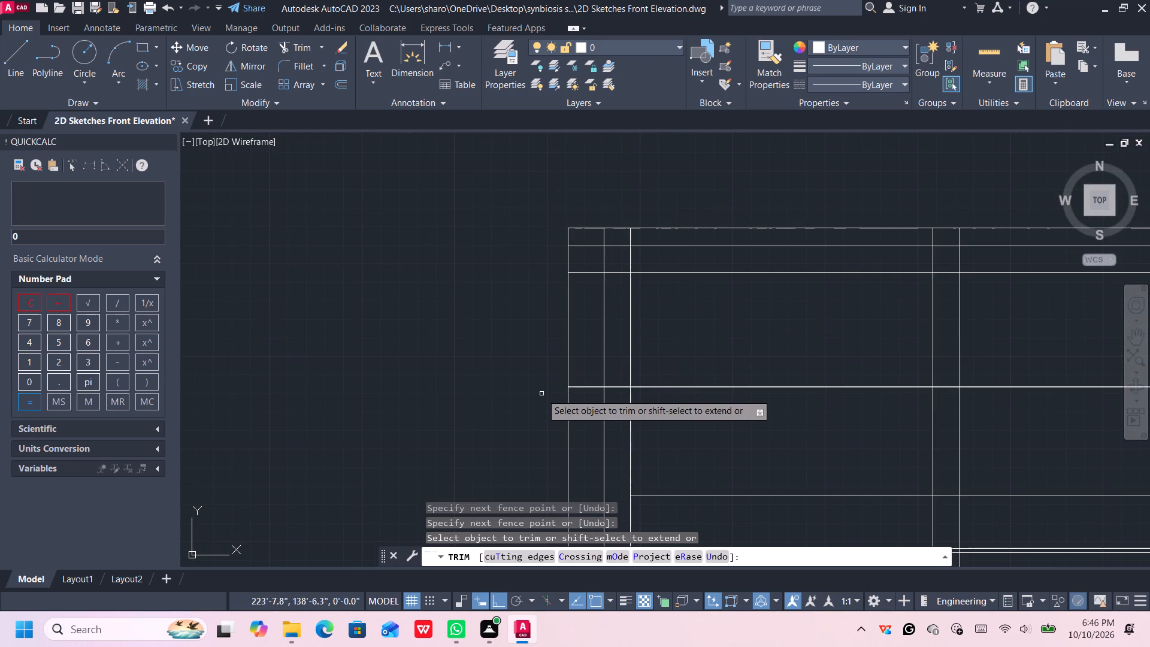
Trim the overhanging right ends of the three topmost horizontal lines back to the outer right vertical.
{"action": "scroll", "coordinate": [585, 275], "scroll_direction": "down", "scroll_amount": 3}
{"action": "middle_click_drag", "start_coordinate": [758, 276], "coordinate": [736, 265]}
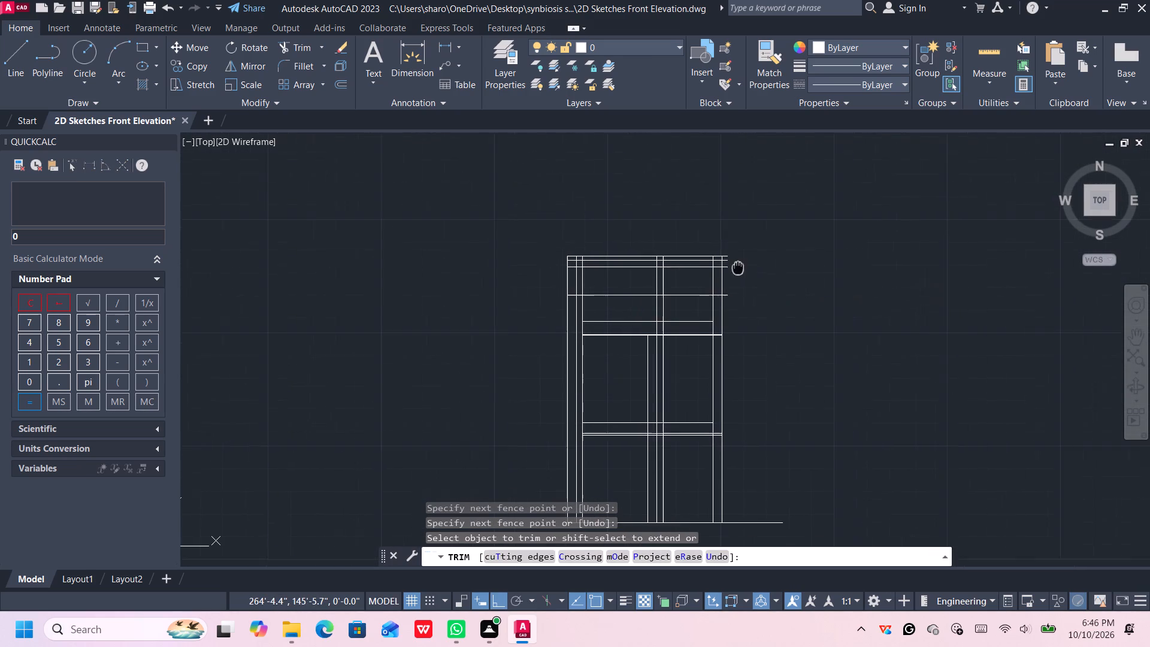
{"action": "middle_click_drag", "start_coordinate": [736, 265], "coordinate": [731, 261]}
{"action": "scroll", "coordinate": [721, 241], "scroll_direction": "up", "scroll_amount": 2}
{"action": "left_click", "coordinate": [709, 261]}
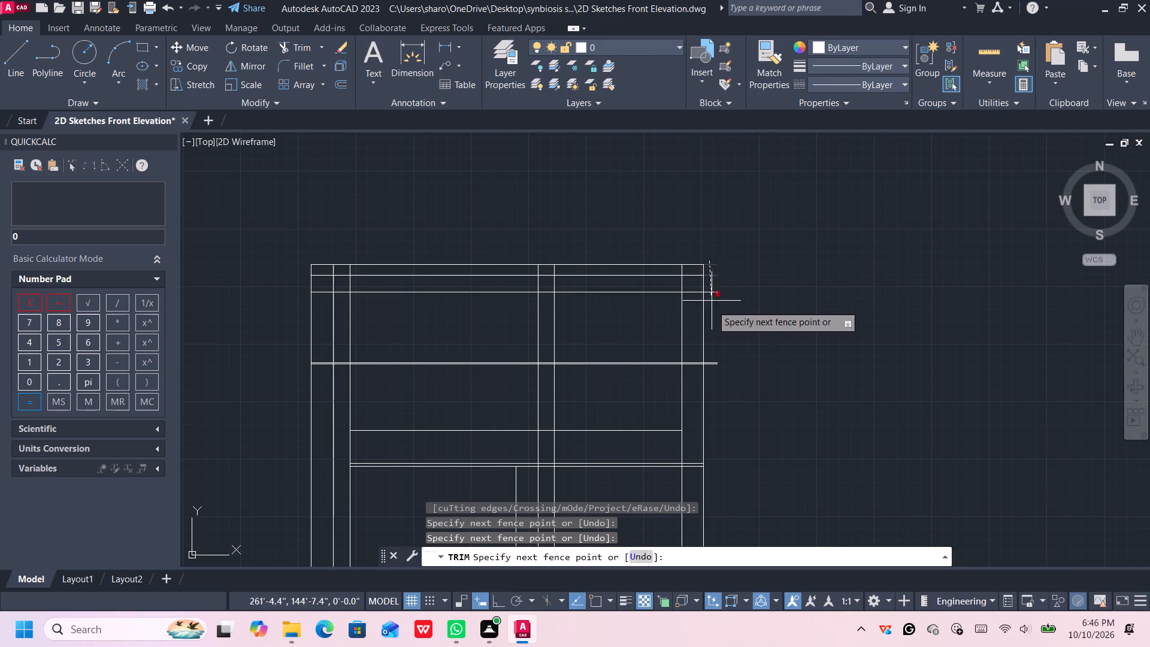
{"action": "left_click", "coordinate": [712, 316]}
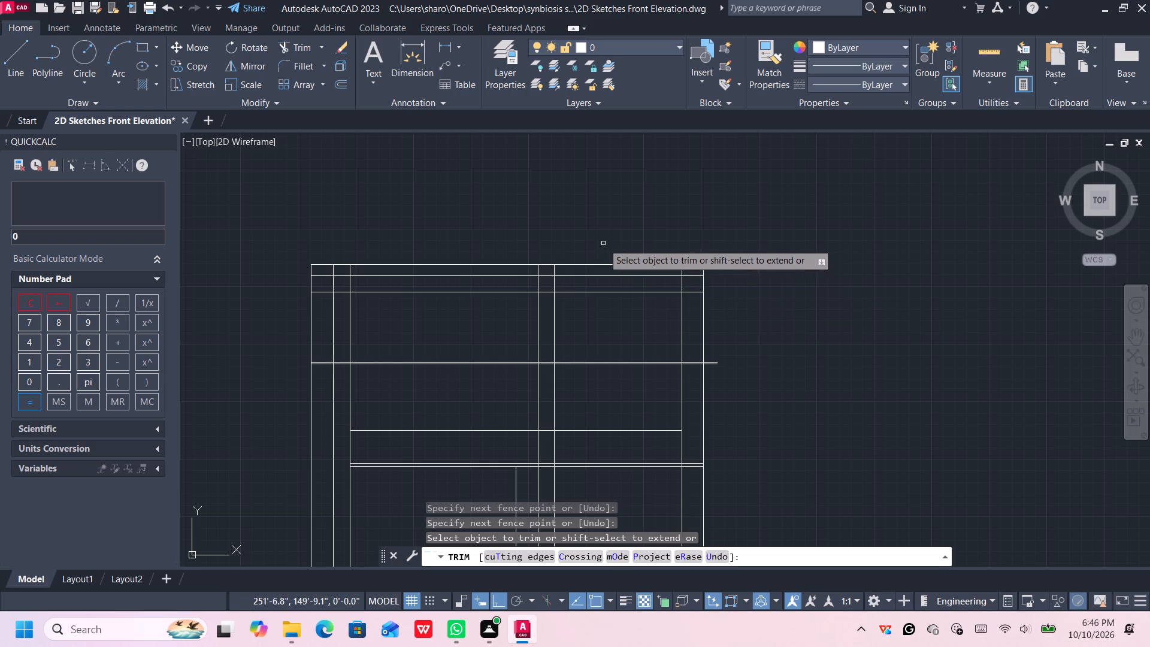
Trim away the three roof horizontals right of the central verticals and both right verticals above the closely spaced pair of horizontals below the roof.
{"action": "left_click", "coordinate": [598, 249]}
{"action": "left_click", "coordinate": [586, 328]}
{"action": "left_click", "coordinate": [594, 326]}
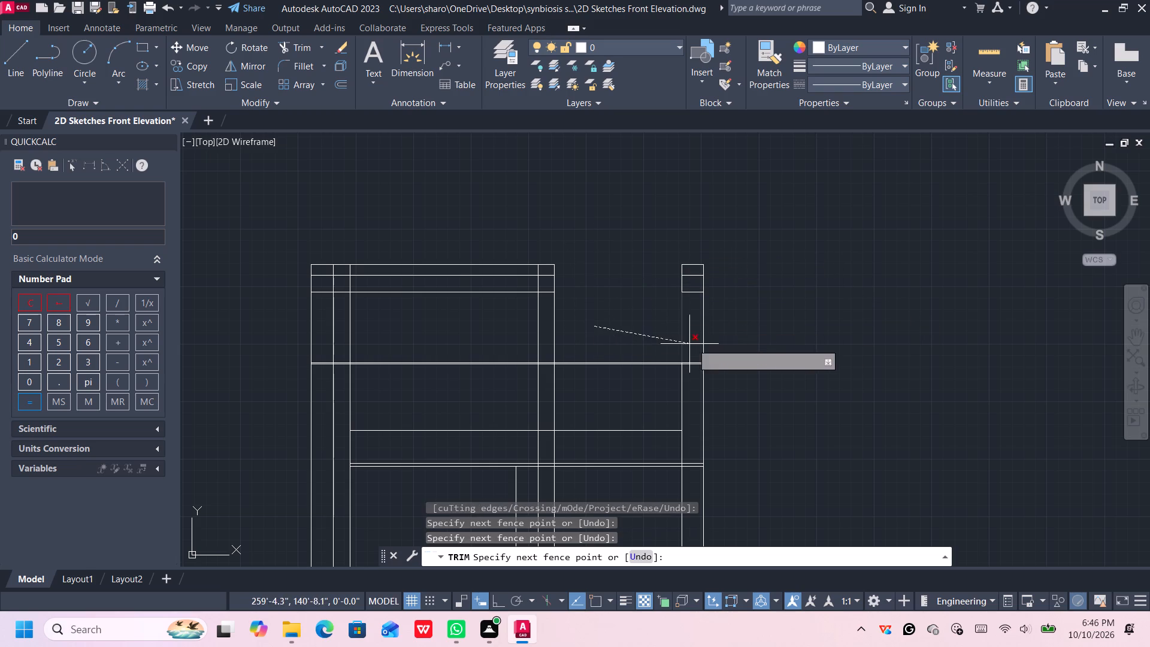
{"action": "left_click", "coordinate": [730, 339]}
{"action": "left_click", "coordinate": [727, 261]}
{"action": "left_click", "coordinate": [678, 300]}
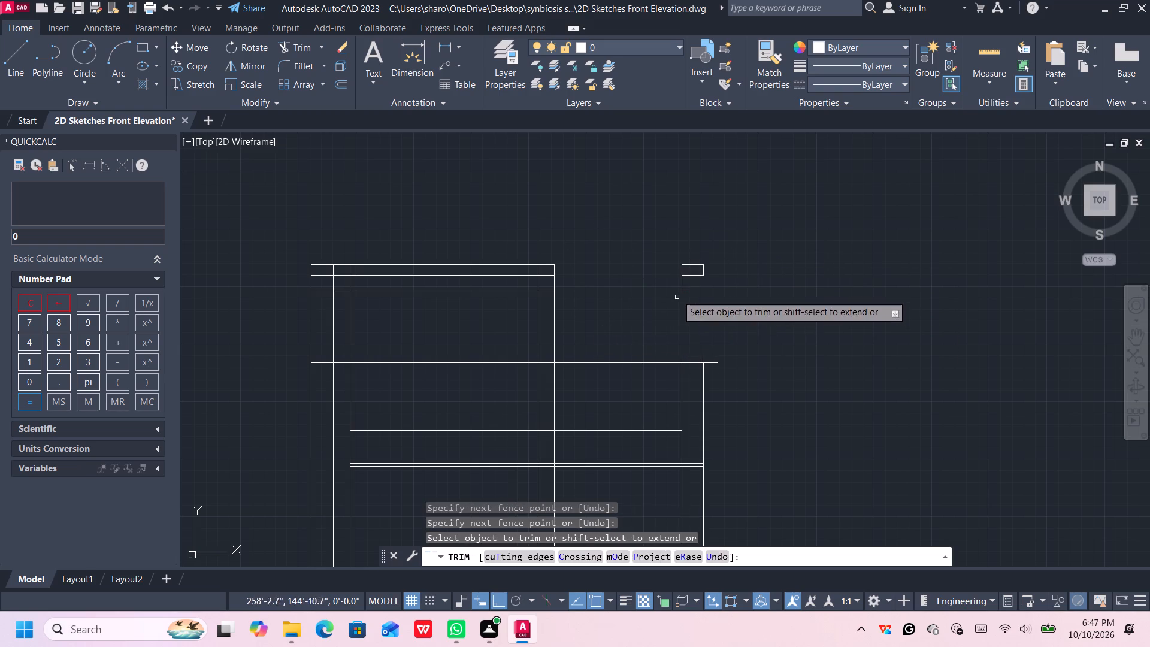
{"action": "left_click_drag", "start_coordinate": [688, 252], "coordinate": [689, 261]}
{"action": "left_click", "coordinate": [694, 295]}
{"action": "left_click", "coordinate": [706, 268]}
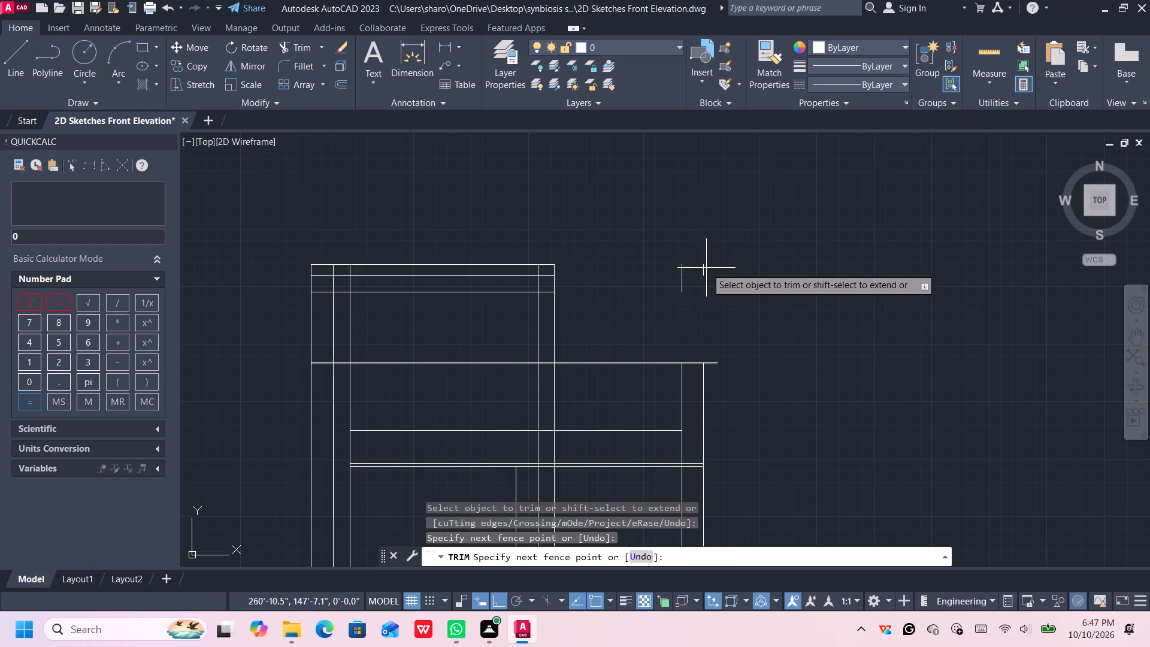
{"action": "left_click", "coordinate": [676, 274]}
{"action": "scroll", "coordinate": [678, 292], "scroll_direction": "up", "scroll_amount": 1}
{"action": "scroll", "coordinate": [679, 292], "scroll_direction": "down", "scroll_amount": 1}
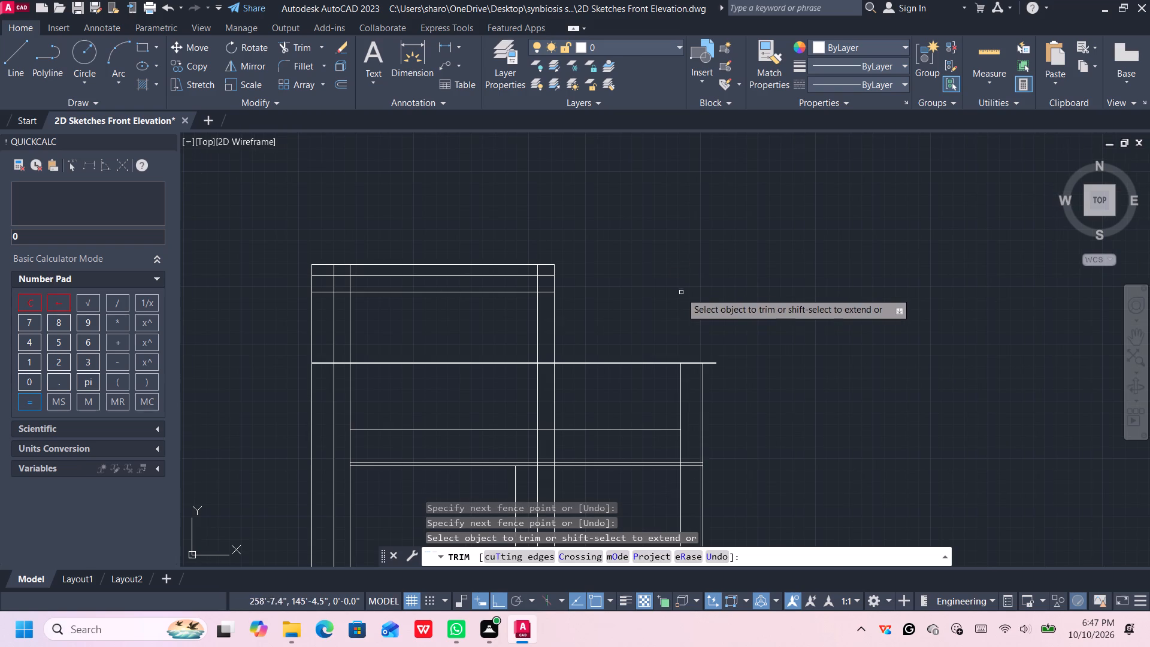
Trim the rightmost of the three central verticals out of the upper storey, between its closely spaced pair and the horizontal topping the ground storey.
{"action": "scroll", "coordinate": [690, 314], "scroll_direction": "down", "scroll_amount": 1}
{"action": "middle_click_drag", "start_coordinate": [717, 370], "coordinate": [716, 323]}
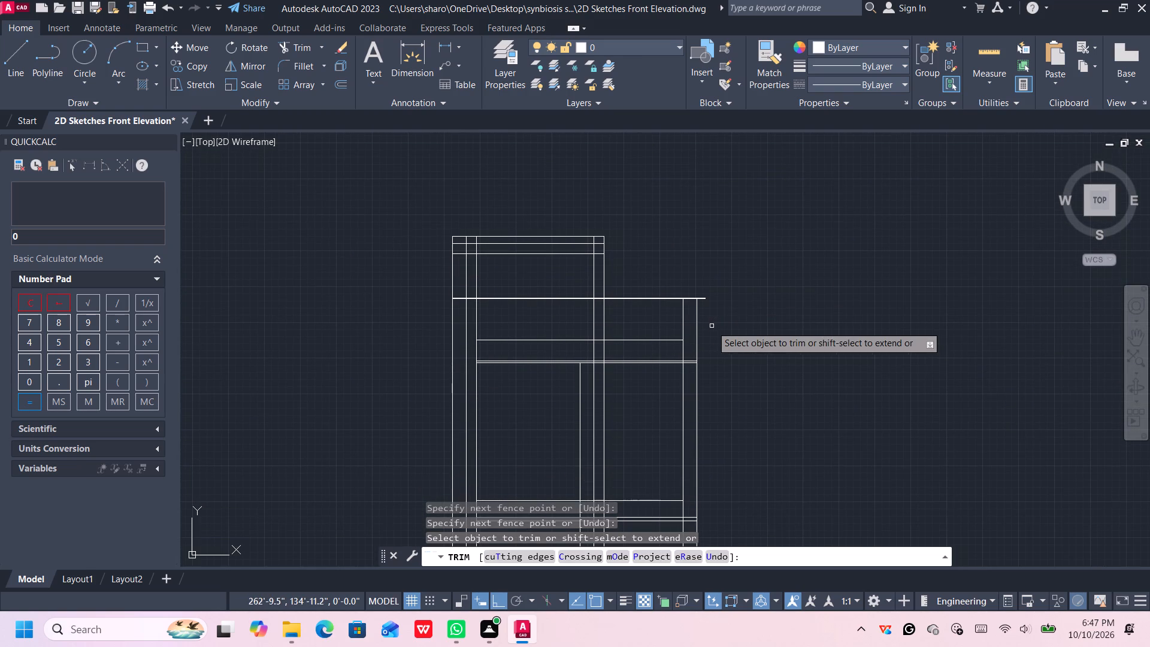
{"action": "middle_click_drag", "start_coordinate": [712, 328], "coordinate": [720, 315]}
{"action": "scroll", "coordinate": [532, 232], "scroll_direction": "up", "scroll_amount": 2}
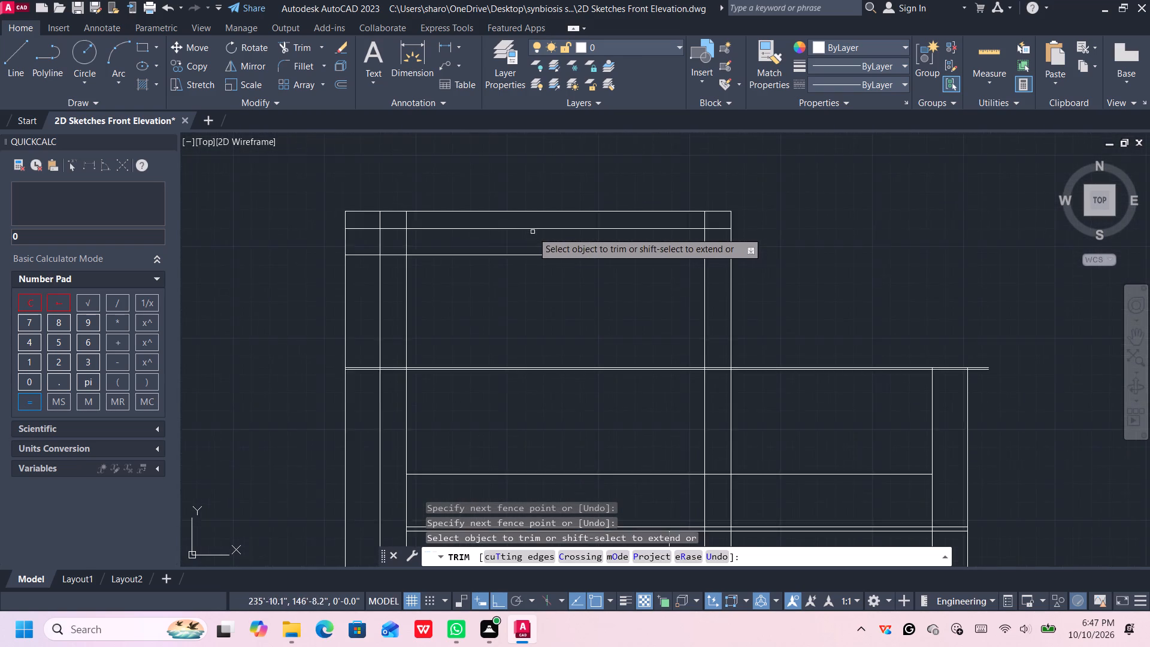
{"action": "scroll", "coordinate": [532, 232], "scroll_direction": "up", "scroll_amount": 2}
{"action": "scroll", "coordinate": [541, 201], "scroll_direction": "down", "scroll_amount": 2}
{"action": "middle_click", "coordinate": [543, 203]}
{"action": "scroll", "coordinate": [571, 286], "scroll_direction": "down", "scroll_amount": 1}
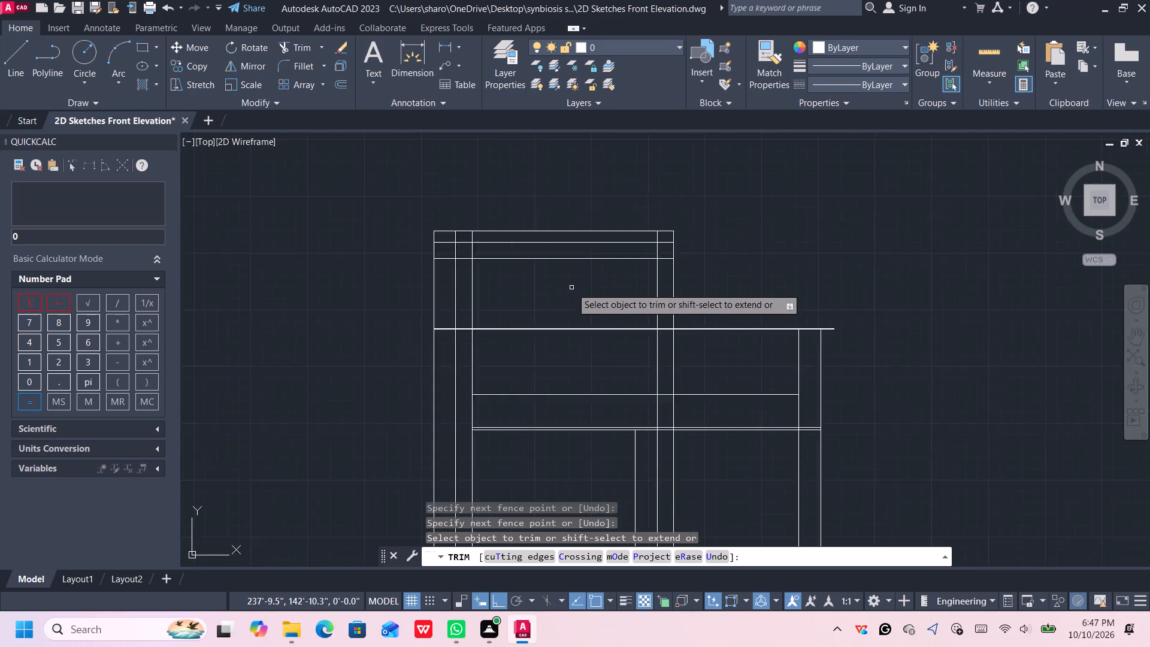
{"action": "scroll", "coordinate": [571, 288], "scroll_direction": "down", "scroll_amount": 1}
{"action": "middle_click_drag", "start_coordinate": [572, 298], "coordinate": [560, 186]}
{"action": "scroll", "coordinate": [589, 311], "scroll_direction": "down", "scroll_amount": 1}
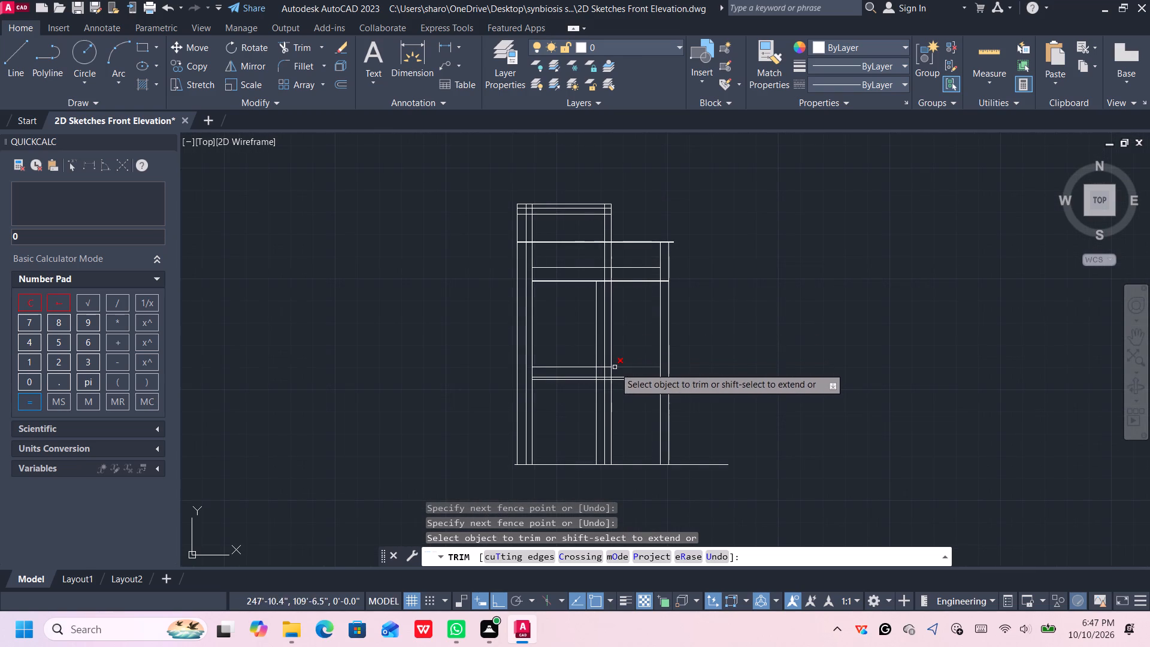
{"action": "middle_click_drag", "start_coordinate": [623, 352], "coordinate": [616, 326]}
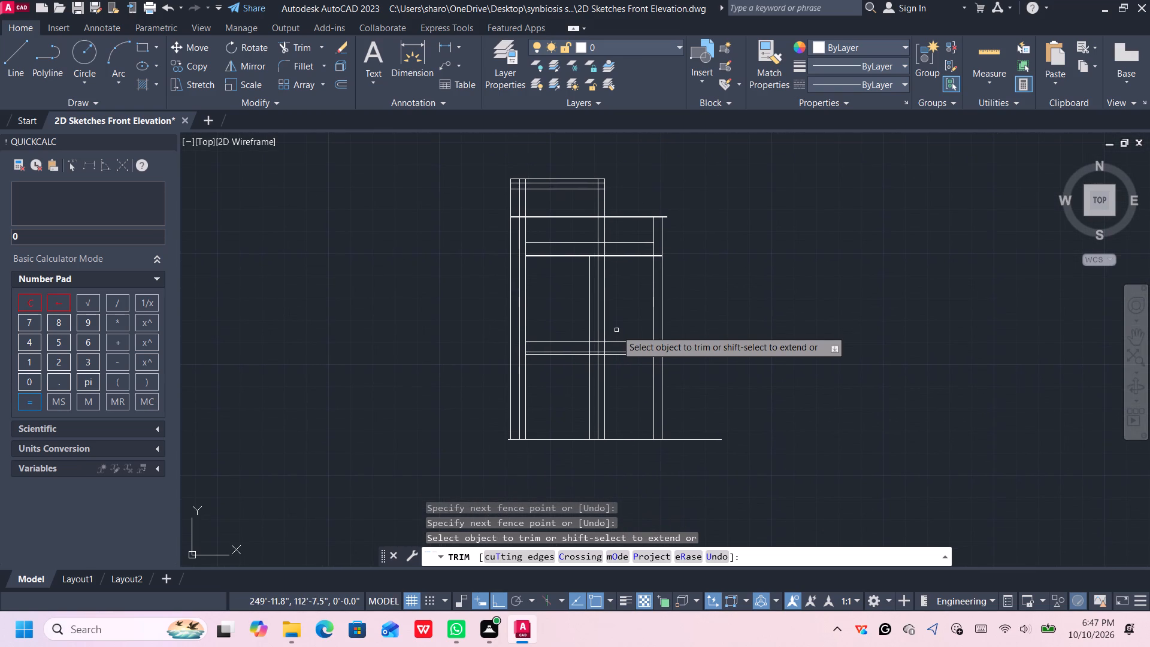
{"action": "left_click", "coordinate": [605, 301]}
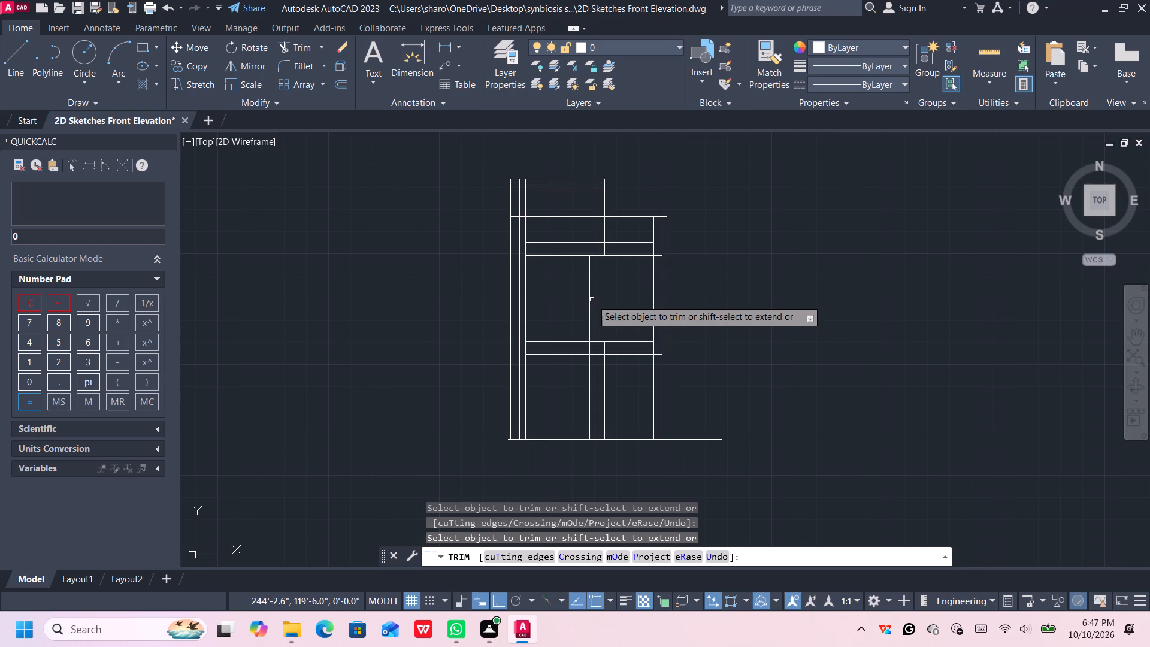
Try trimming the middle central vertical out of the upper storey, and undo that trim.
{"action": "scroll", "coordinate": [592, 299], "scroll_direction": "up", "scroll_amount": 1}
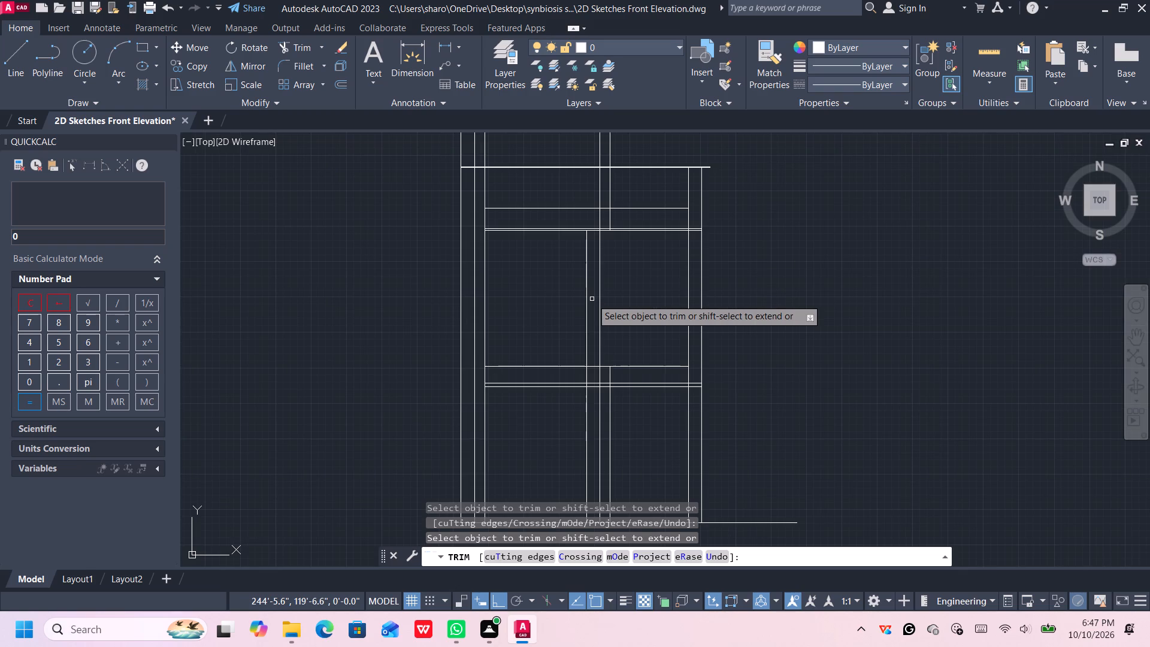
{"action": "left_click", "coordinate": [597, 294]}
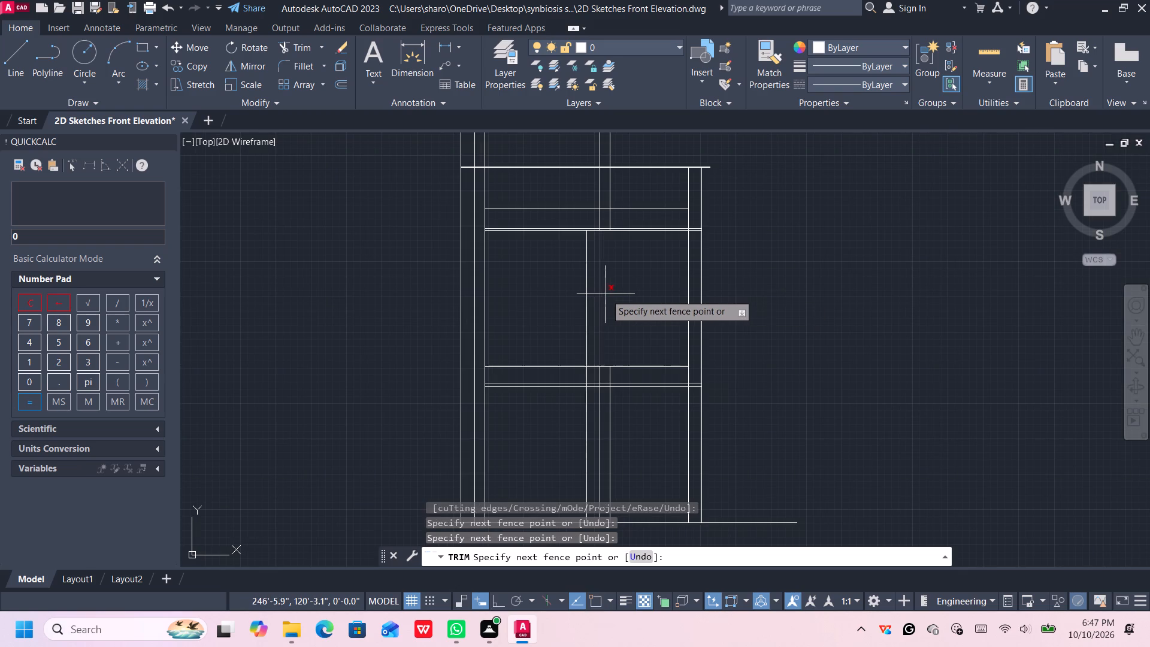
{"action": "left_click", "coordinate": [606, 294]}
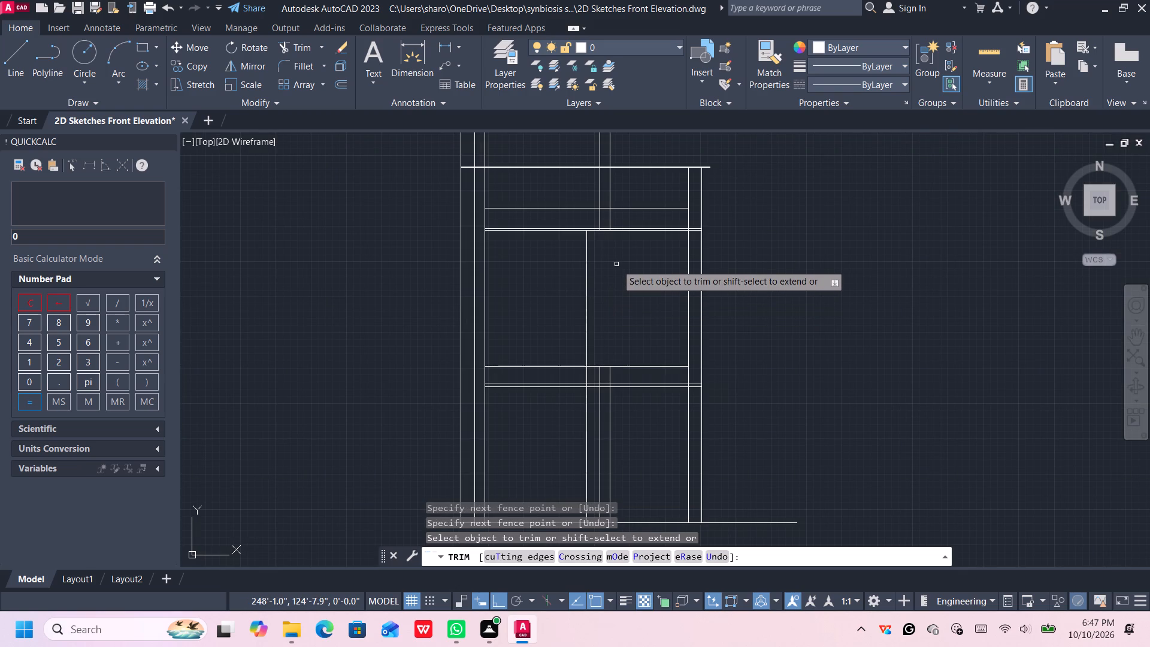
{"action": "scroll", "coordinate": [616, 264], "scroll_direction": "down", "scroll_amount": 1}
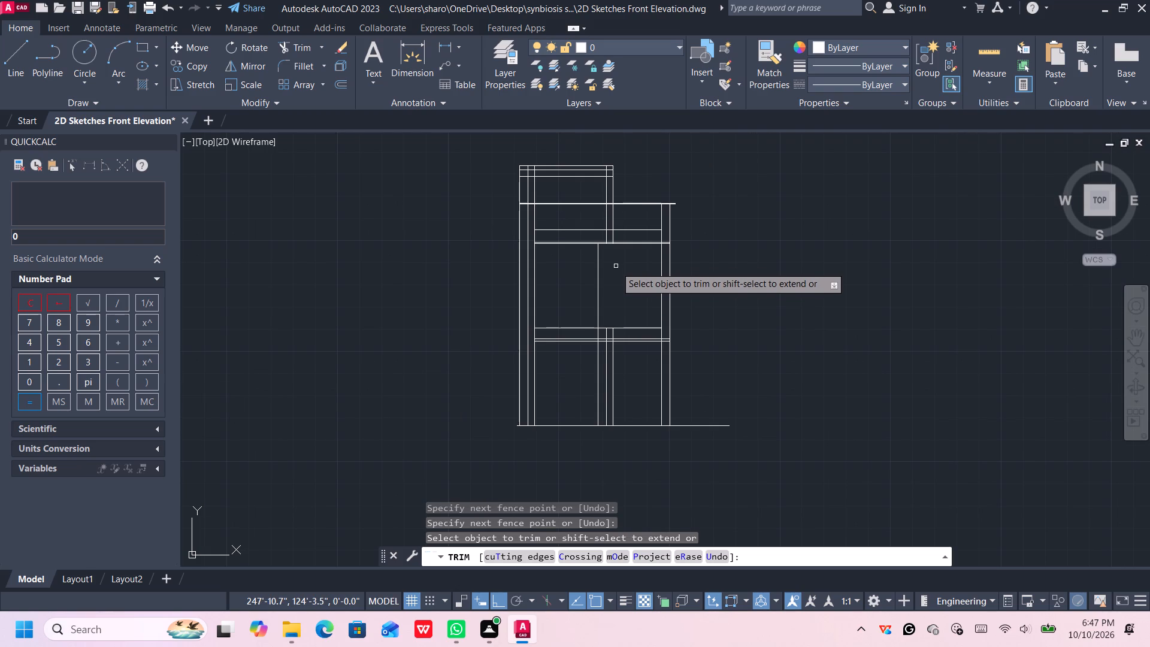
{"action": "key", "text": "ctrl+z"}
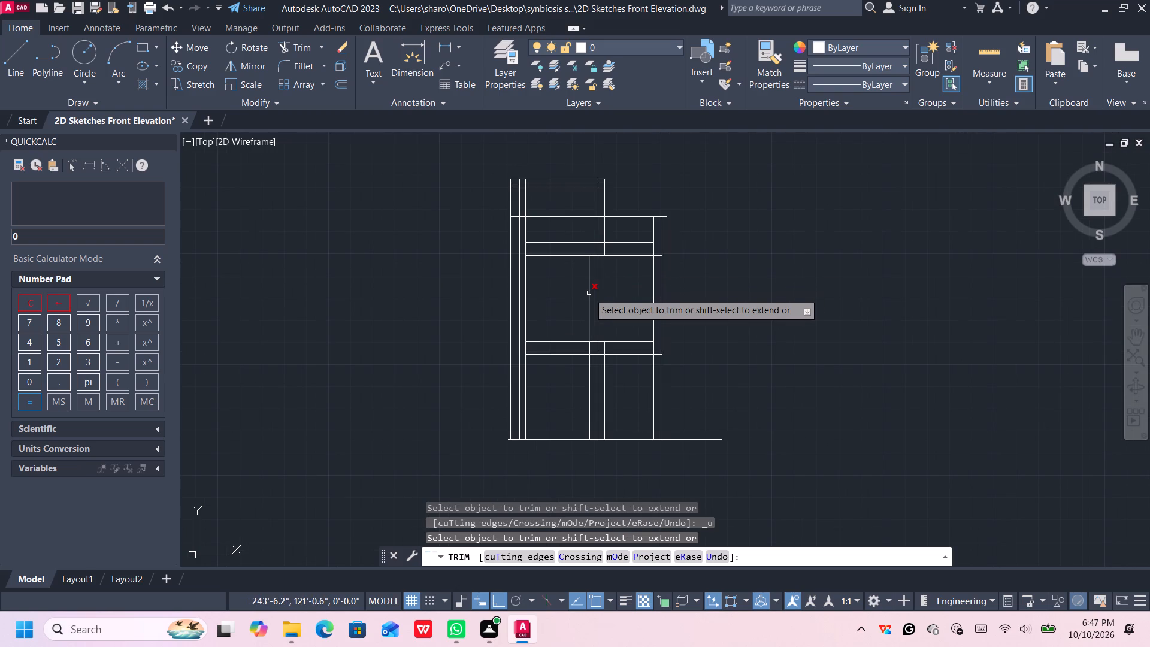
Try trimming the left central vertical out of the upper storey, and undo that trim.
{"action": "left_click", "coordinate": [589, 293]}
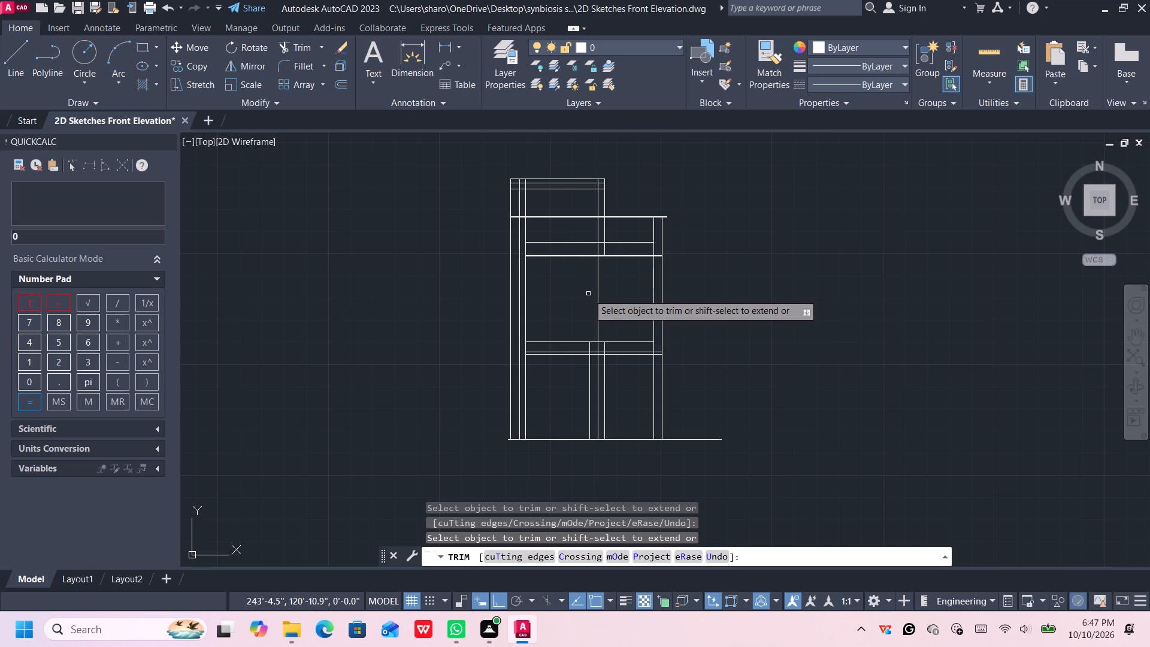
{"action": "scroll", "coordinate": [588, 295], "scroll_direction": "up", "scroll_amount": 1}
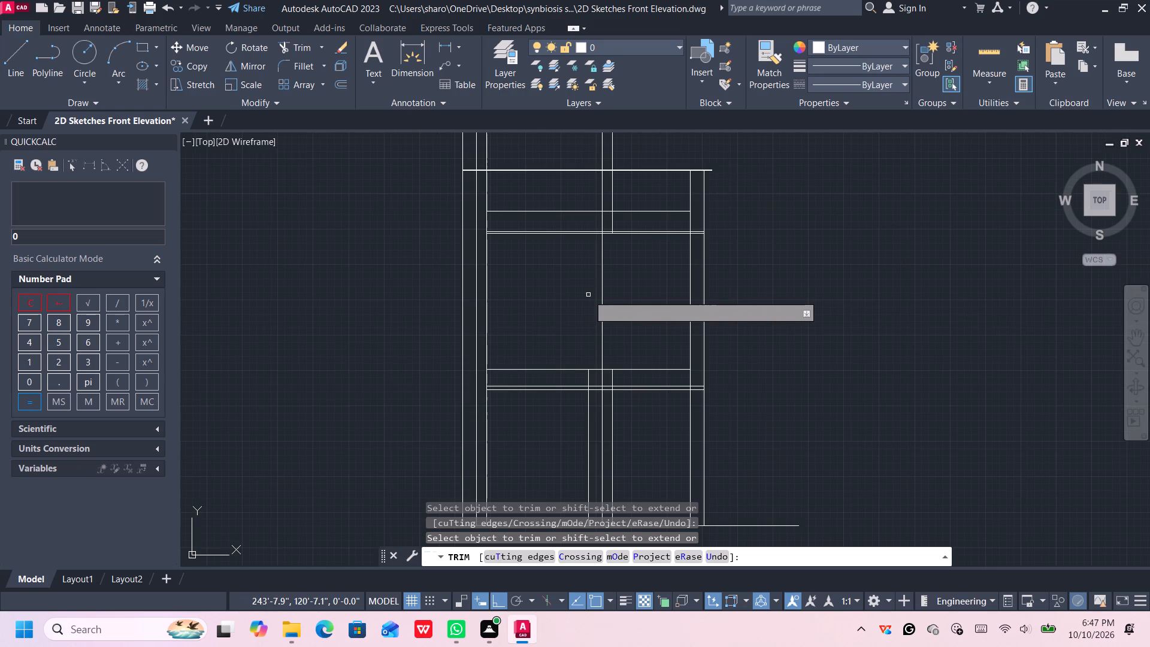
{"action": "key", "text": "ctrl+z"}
Trim both remaining central verticals out of the upper storey, and end the Trim command.
{"action": "scroll", "coordinate": [601, 304], "scroll_direction": "up", "scroll_amount": 1}
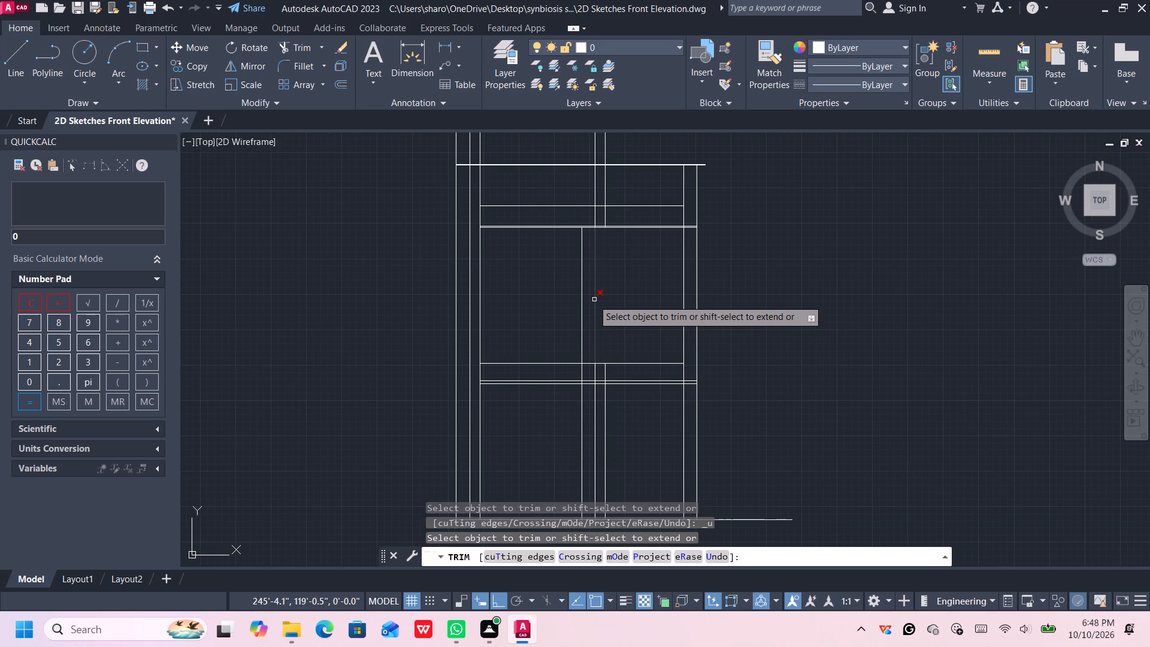
{"action": "left_click", "coordinate": [593, 300]}
{"action": "left_click", "coordinate": [590, 298]}
{"action": "left_click", "coordinate": [559, 304]}
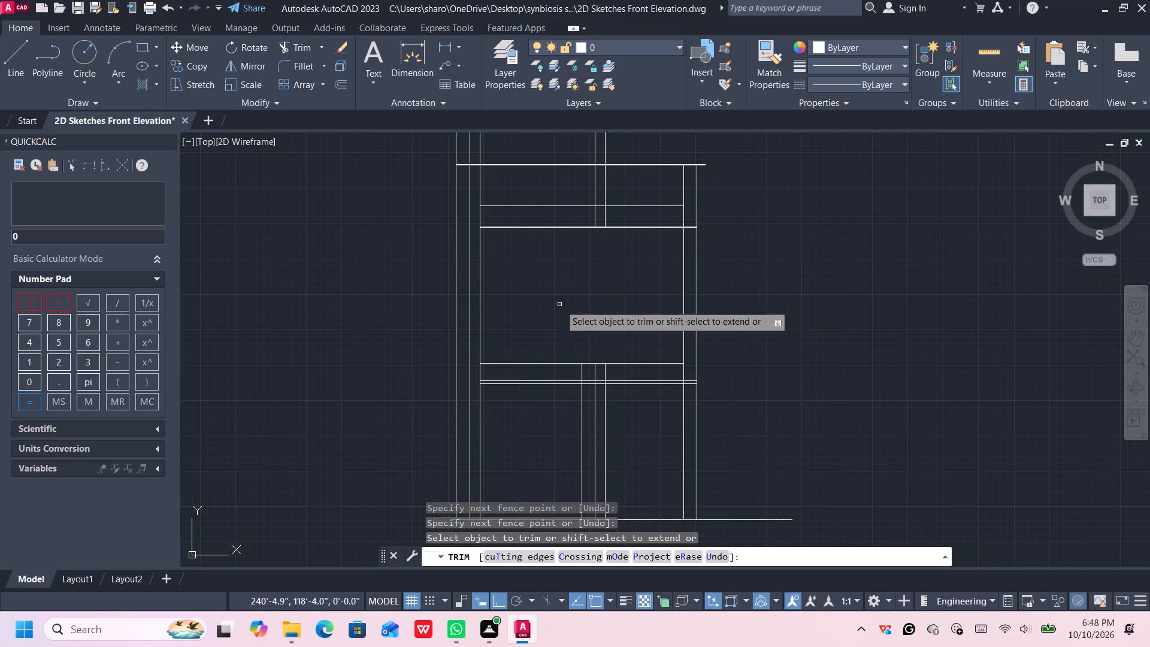
{"action": "scroll", "coordinate": [579, 307], "scroll_direction": "up", "scroll_amount": 1}
{"action": "key", "text": "Escape"}
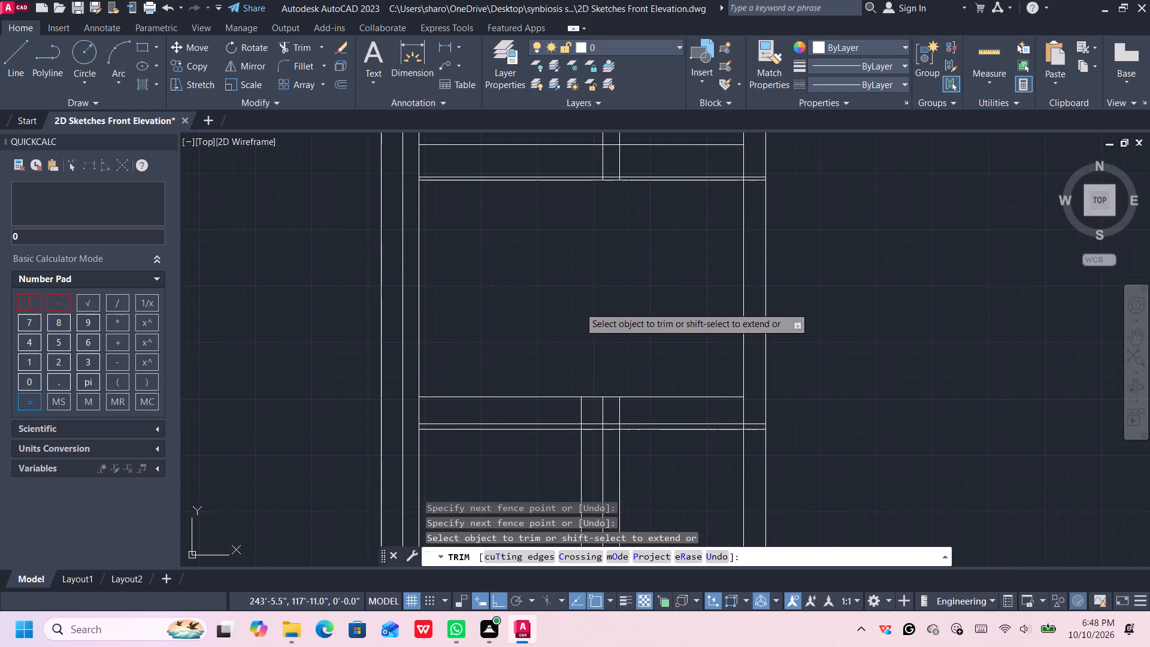
Draw a helper line between the tops of the ground storey's left and middle central verticals, and back to its midpoint.
{"action": "key", "text": "l"}
{"action": "key", "text": "Return"}
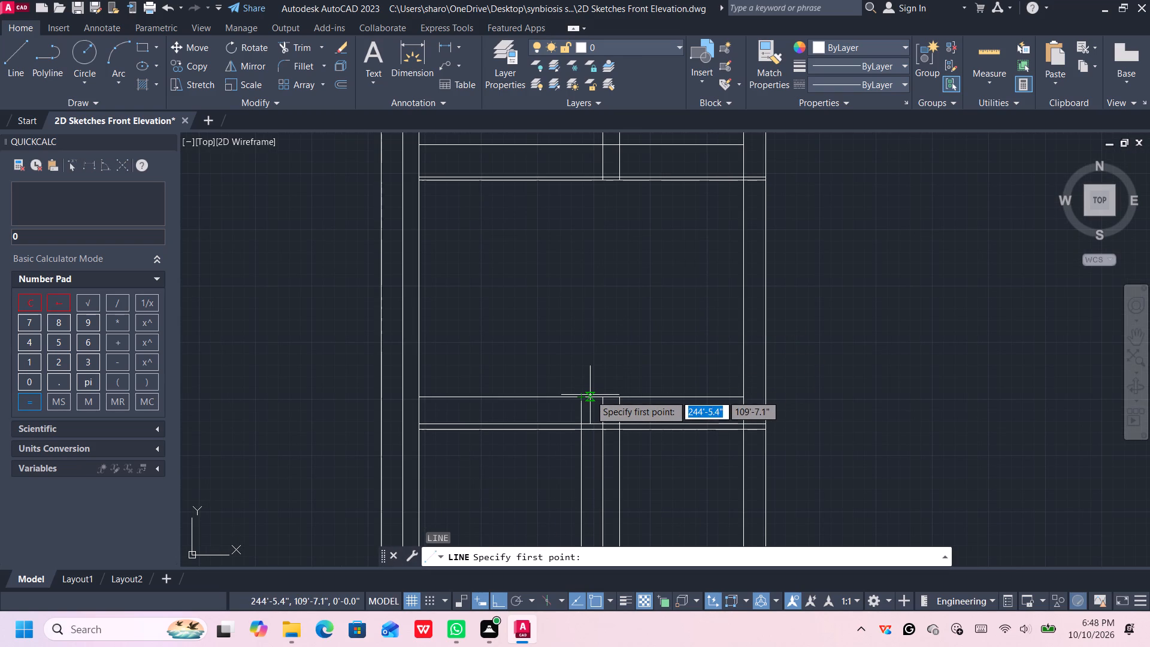
{"action": "scroll", "coordinate": [590, 396], "scroll_direction": "down", "scroll_amount": 3}
{"action": "scroll", "coordinate": [590, 396], "scroll_direction": "up", "scroll_amount": 4}
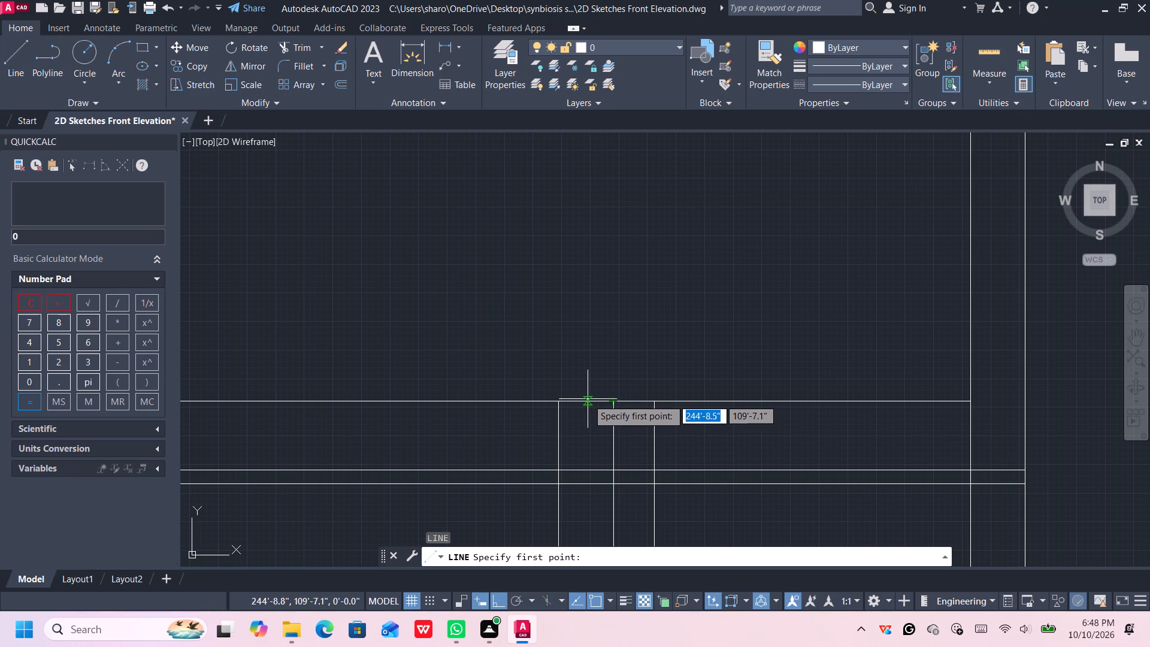
{"action": "left_click", "coordinate": [560, 402]}
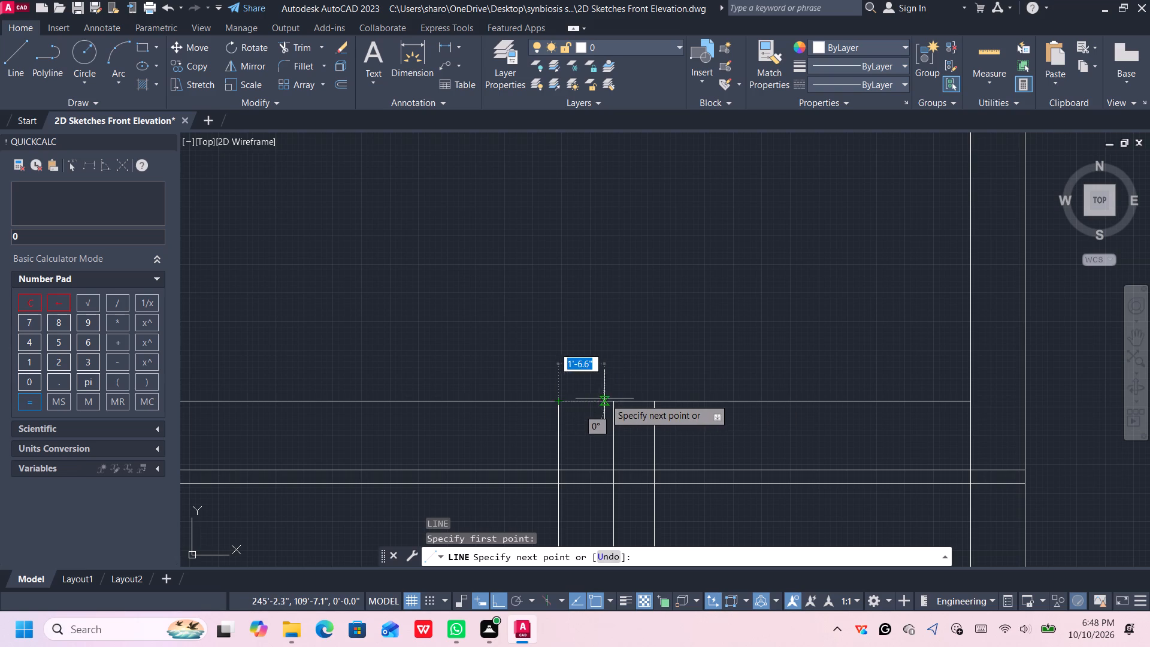
{"action": "left_click", "coordinate": [613, 401]}
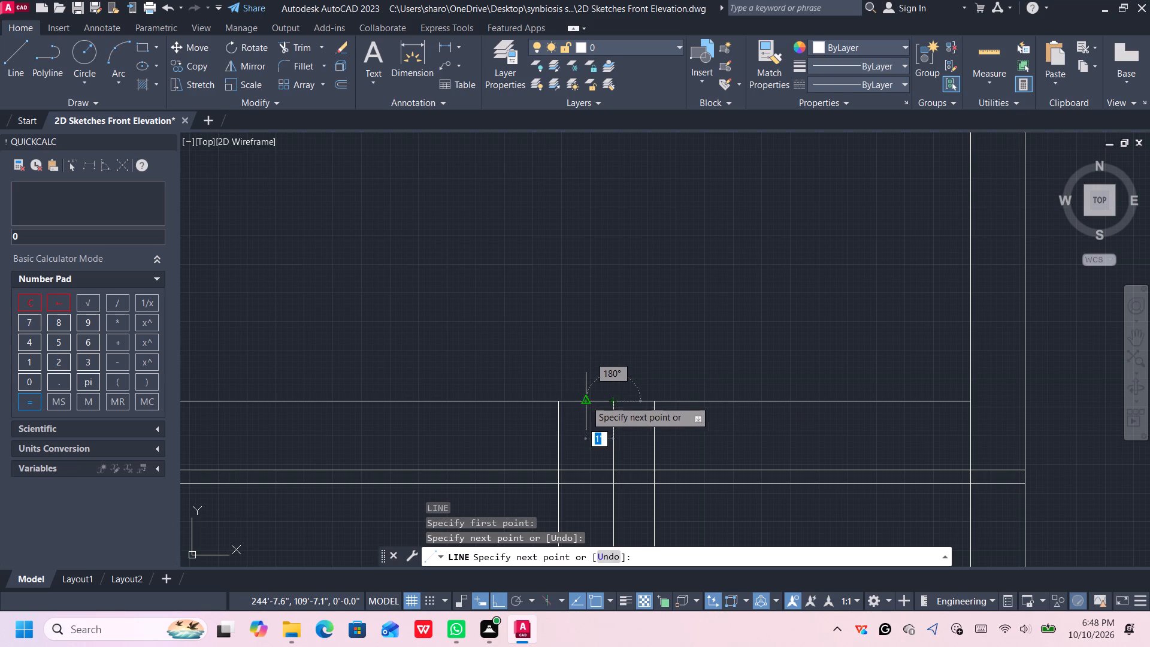
{"action": "left_click", "coordinate": [586, 400]}
Continue the line from the midpoint 20' straight up to the upper storey's closely spaced pair, and end the Line command.
{"action": "scroll", "coordinate": [600, 262], "scroll_direction": "down", "scroll_amount": 6}
{"action": "middle_click_drag", "start_coordinate": [603, 252], "coordinate": [603, 386]}
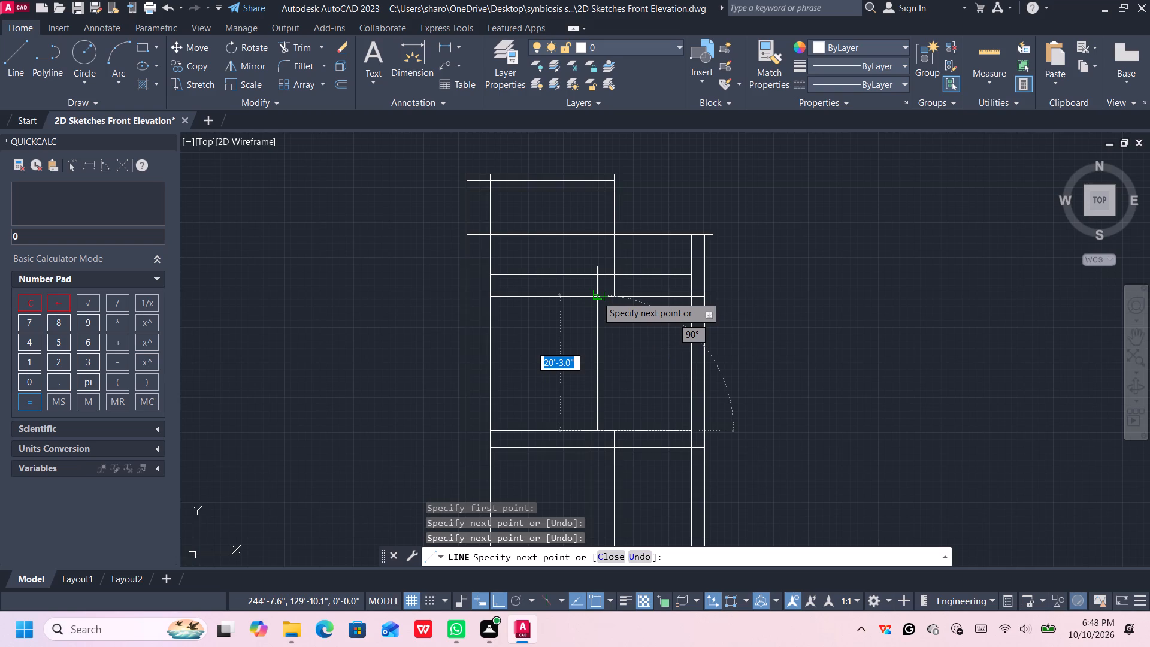
{"action": "scroll", "coordinate": [597, 296], "scroll_direction": "up", "scroll_amount": 3}
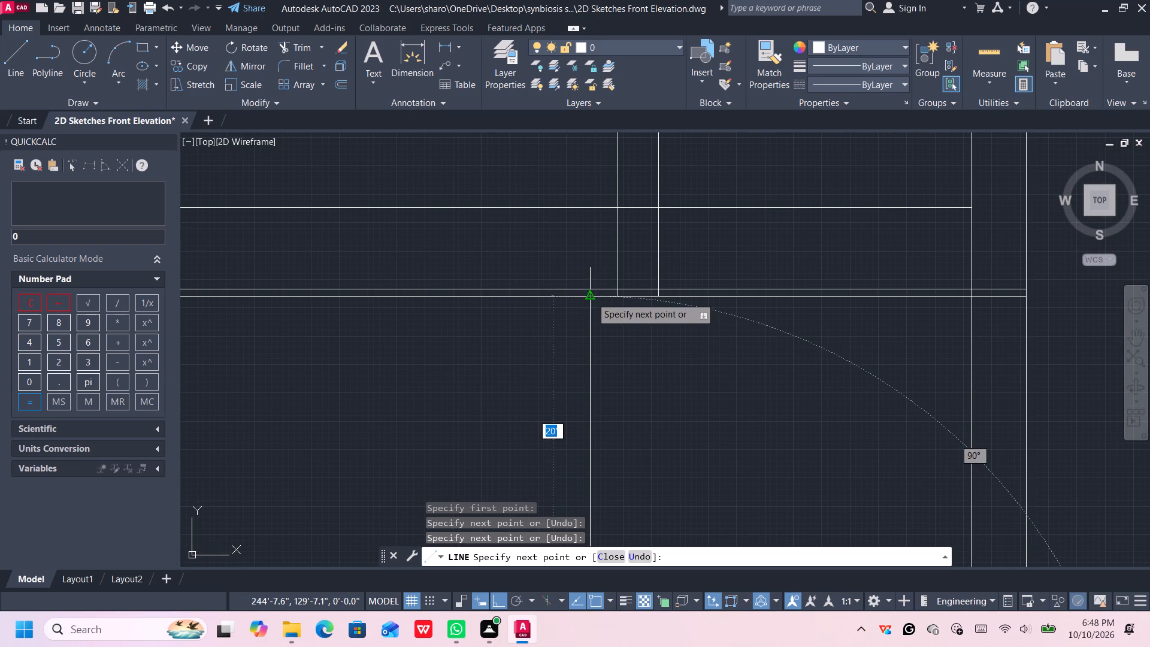
{"action": "left_click", "coordinate": [591, 297]}
{"action": "key", "text": "space"}
Erase the two short horizontal helper segments at the foot of the upper storey's central vertical.
{"action": "scroll", "coordinate": [619, 401], "scroll_direction": "down", "scroll_amount": 7}
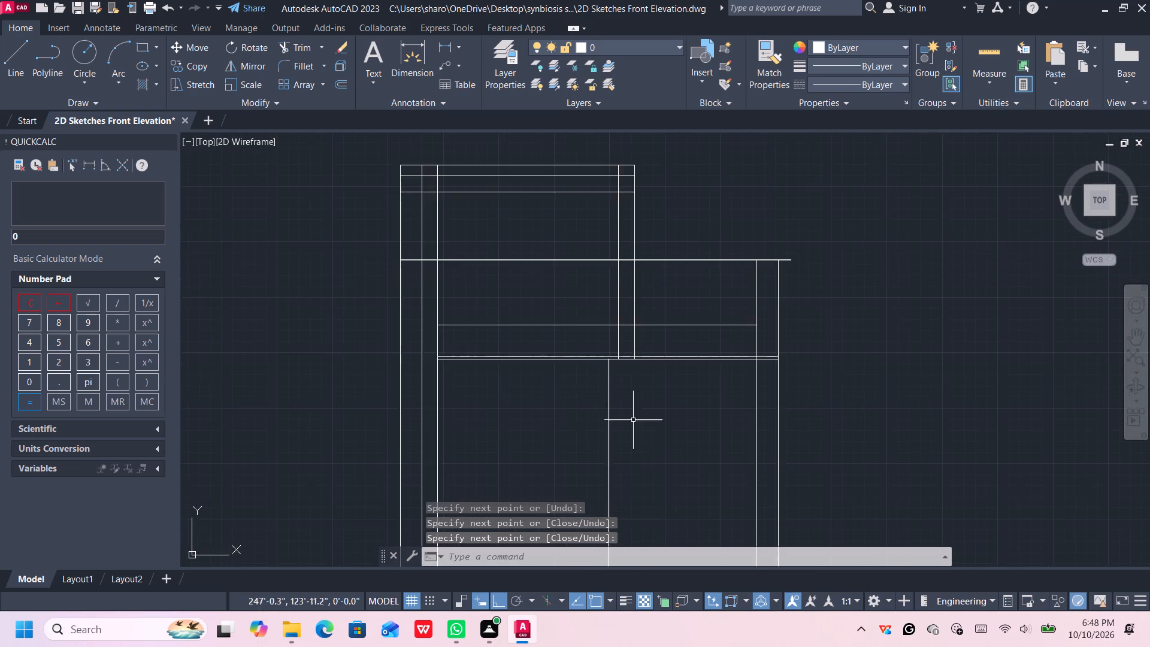
{"action": "scroll", "coordinate": [653, 452], "scroll_direction": "down", "scroll_amount": 2}
{"action": "middle_click_drag", "start_coordinate": [652, 447], "coordinate": [621, 348]}
{"action": "middle_click_drag", "start_coordinate": [627, 443], "coordinate": [622, 394]}
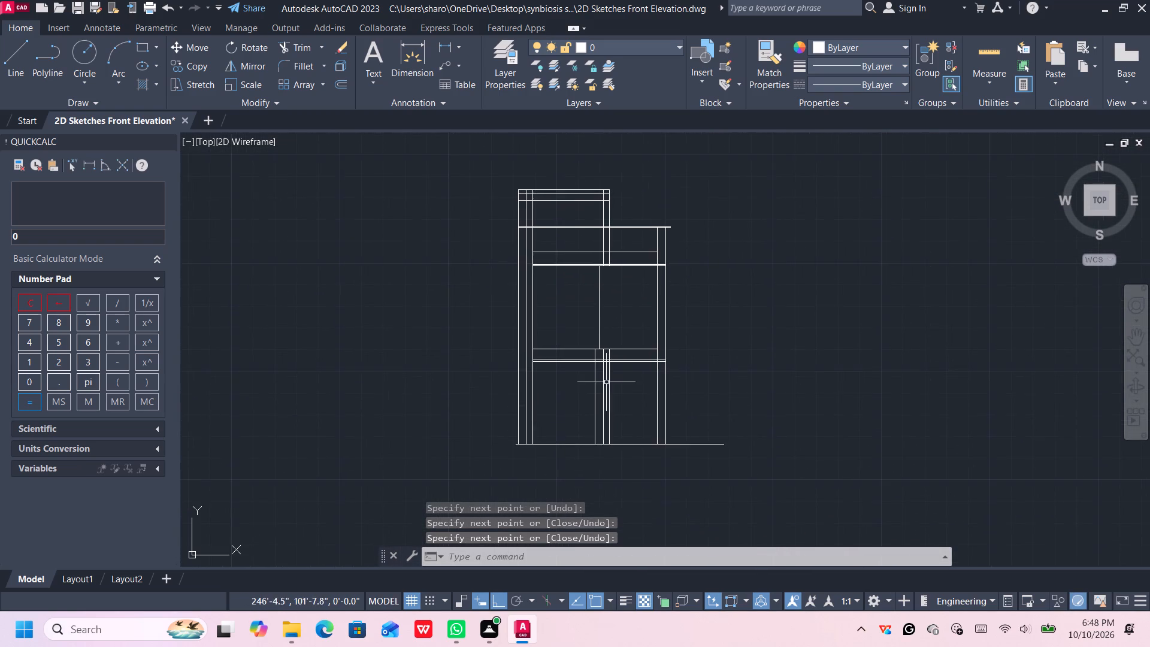
{"action": "scroll", "coordinate": [606, 382], "scroll_direction": "up", "scroll_amount": 3}
{"action": "left_click", "coordinate": [580, 272]}
{"action": "scroll", "coordinate": [566, 270], "scroll_direction": "up", "scroll_amount": 2}
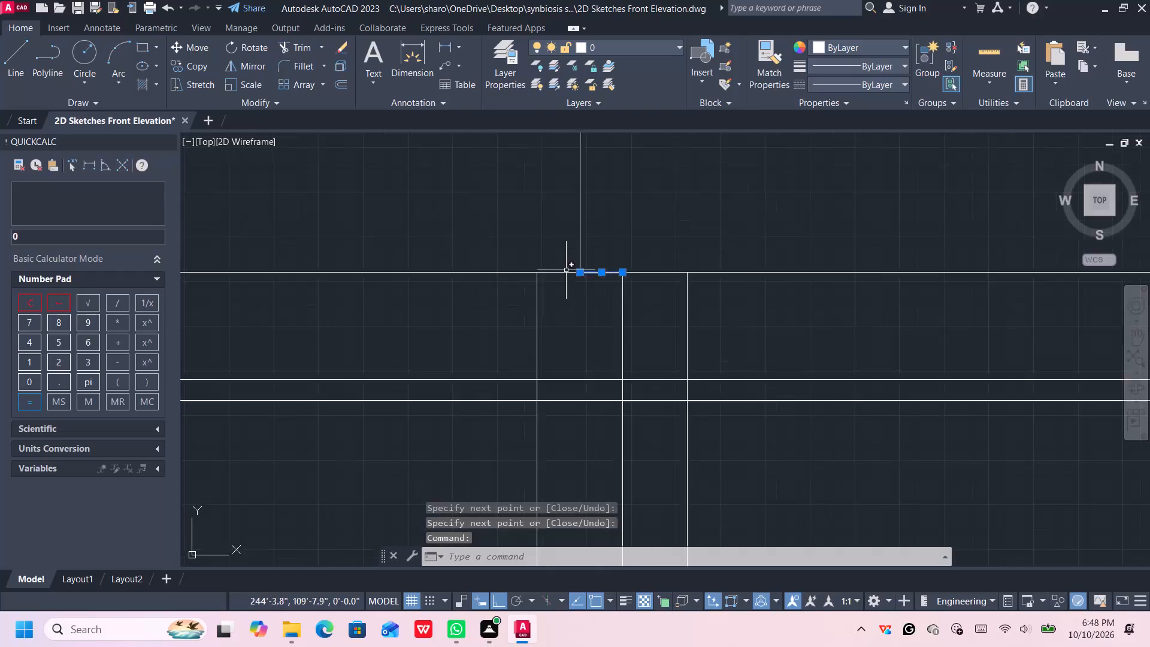
{"action": "scroll", "coordinate": [566, 270], "scroll_direction": "up", "scroll_amount": 2}
{"action": "key", "text": "Delete"}
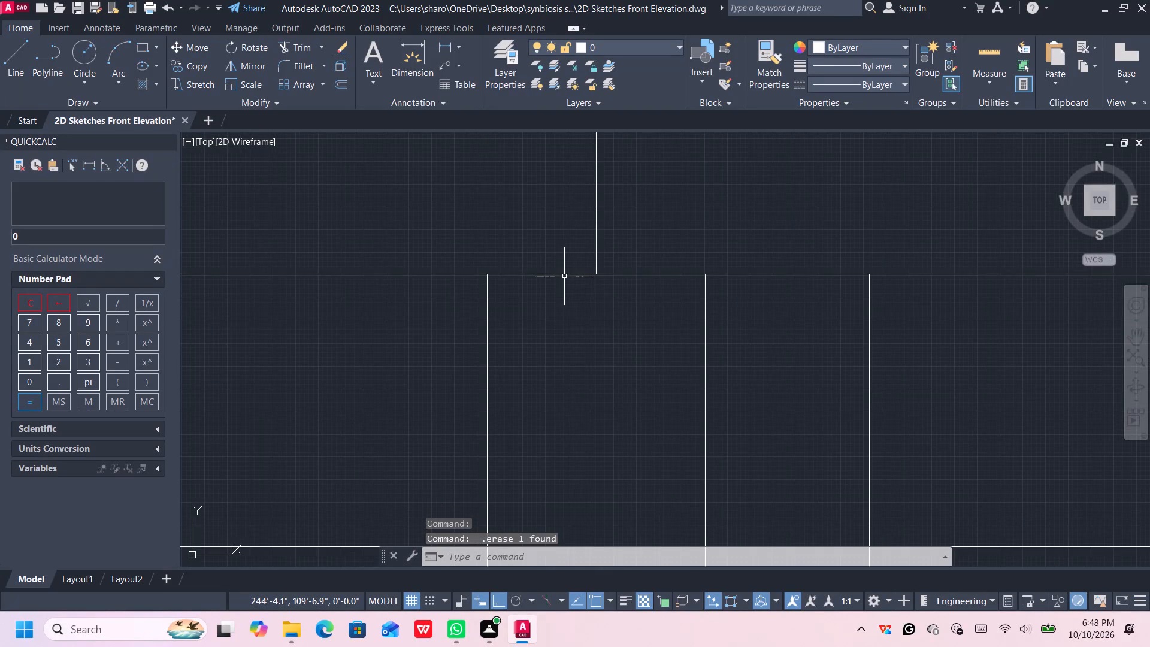
{"action": "left_click", "coordinate": [564, 274]}
{"action": "key", "text": "Delete"}
{"action": "scroll", "coordinate": [592, 316], "scroll_direction": "down", "scroll_amount": 5}
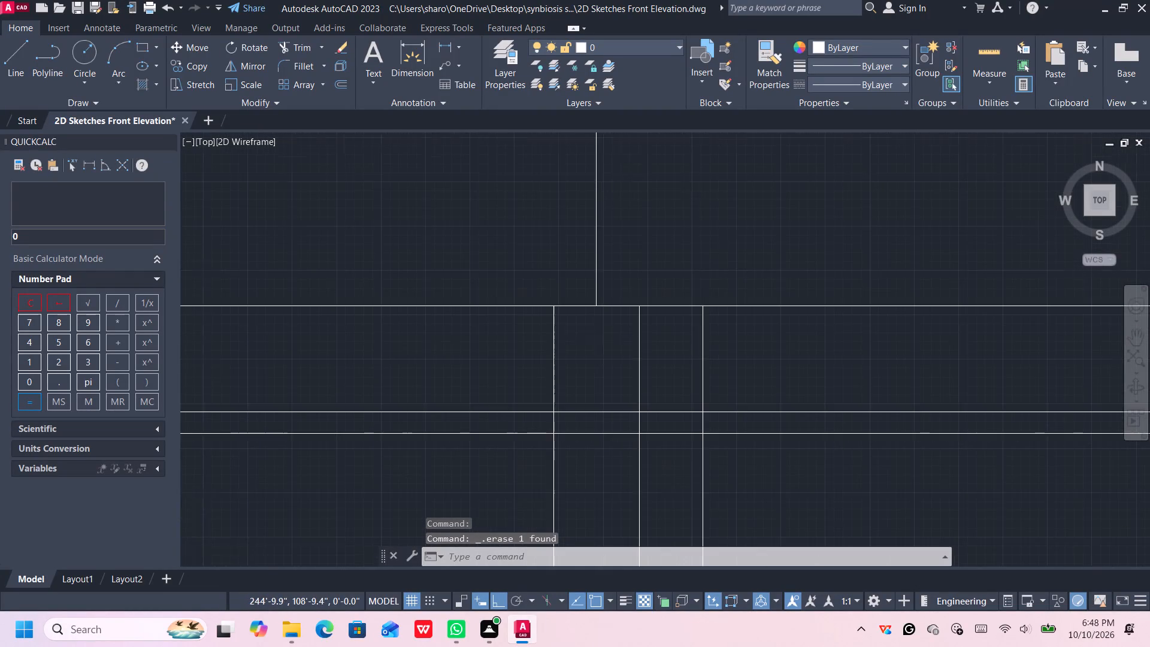
{"action": "scroll", "coordinate": [604, 340], "scroll_direction": "down", "scroll_amount": 5}
{"action": "middle_click_drag", "start_coordinate": [641, 299], "coordinate": [642, 301]}
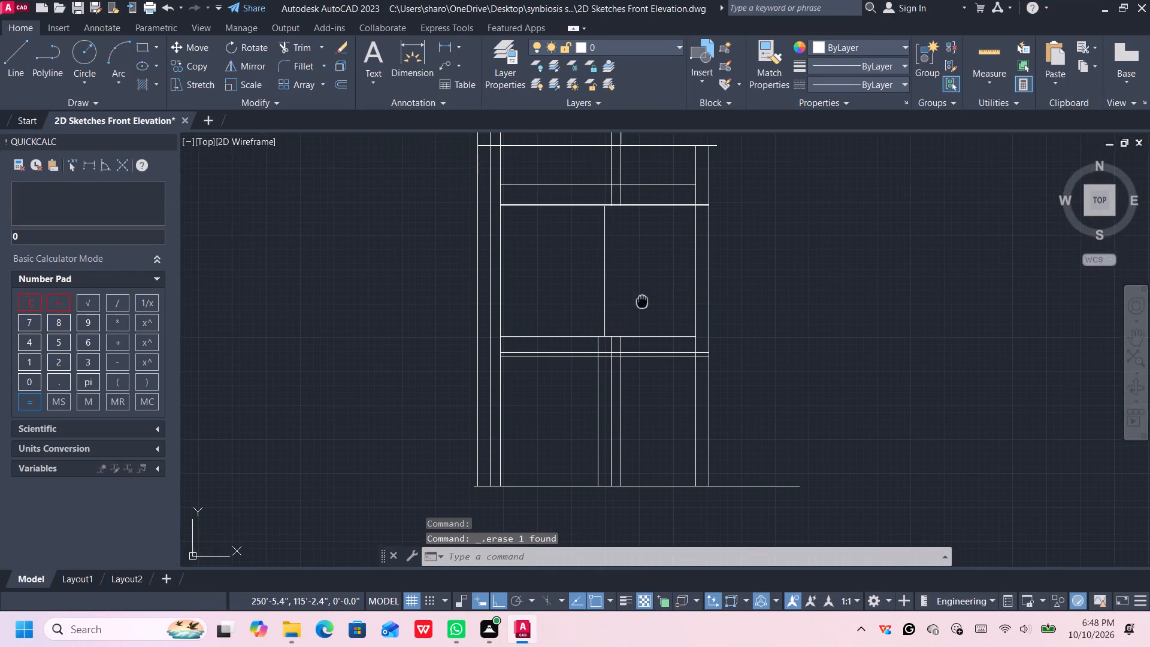
Trim the tower's two right-hand verticals between the parapet base line and the slab pair, including their stubs inside the pair.
{"action": "middle_click_drag", "start_coordinate": [642, 301], "coordinate": [652, 310]}
{"action": "middle_click_drag", "start_coordinate": [651, 289], "coordinate": [657, 334]}
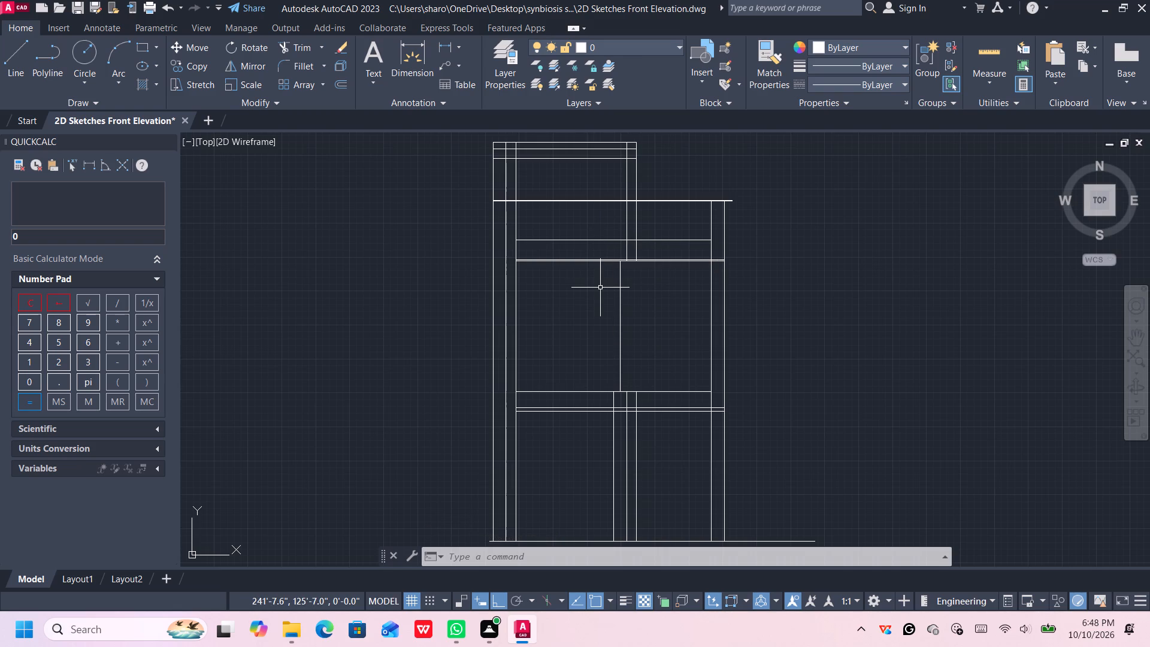
{"action": "type", "text": "tr"}
{"action": "key", "text": "Return"}
{"action": "left_click", "coordinate": [647, 252]}
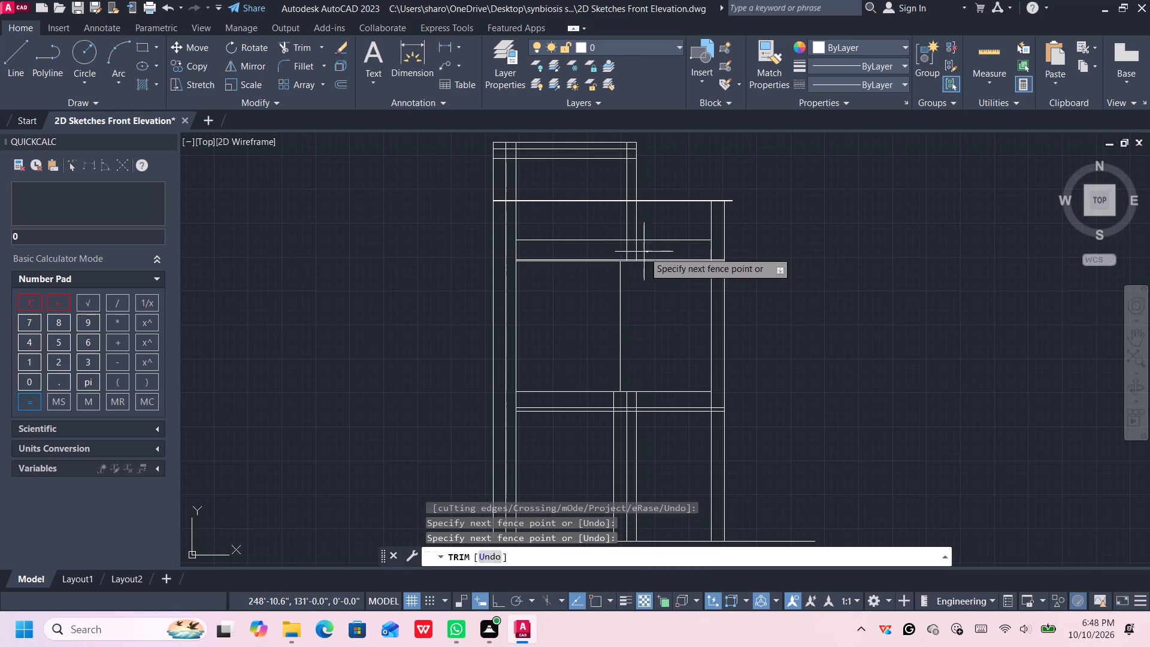
{"action": "left_click", "coordinate": [618, 252]}
{"action": "scroll", "coordinate": [630, 271], "scroll_direction": "up", "scroll_amount": 4}
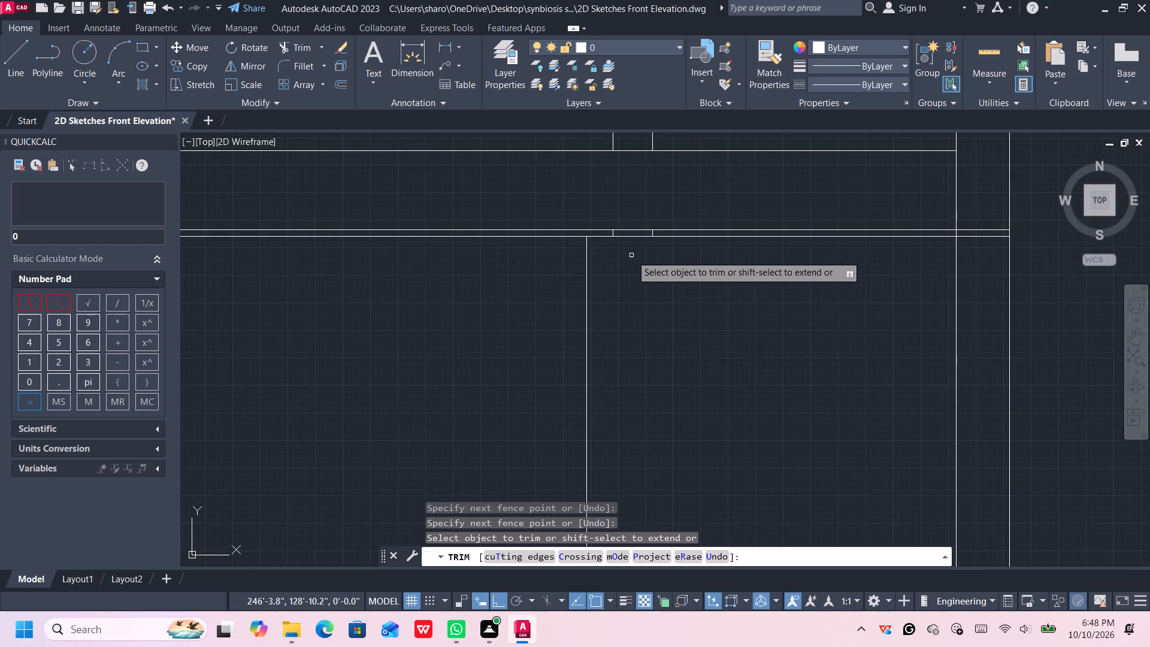
{"action": "middle_click_drag", "start_coordinate": [631, 256], "coordinate": [638, 360]}
{"action": "scroll", "coordinate": [638, 360], "scroll_direction": "up", "scroll_amount": 4}
{"action": "left_click", "coordinate": [781, 229]}
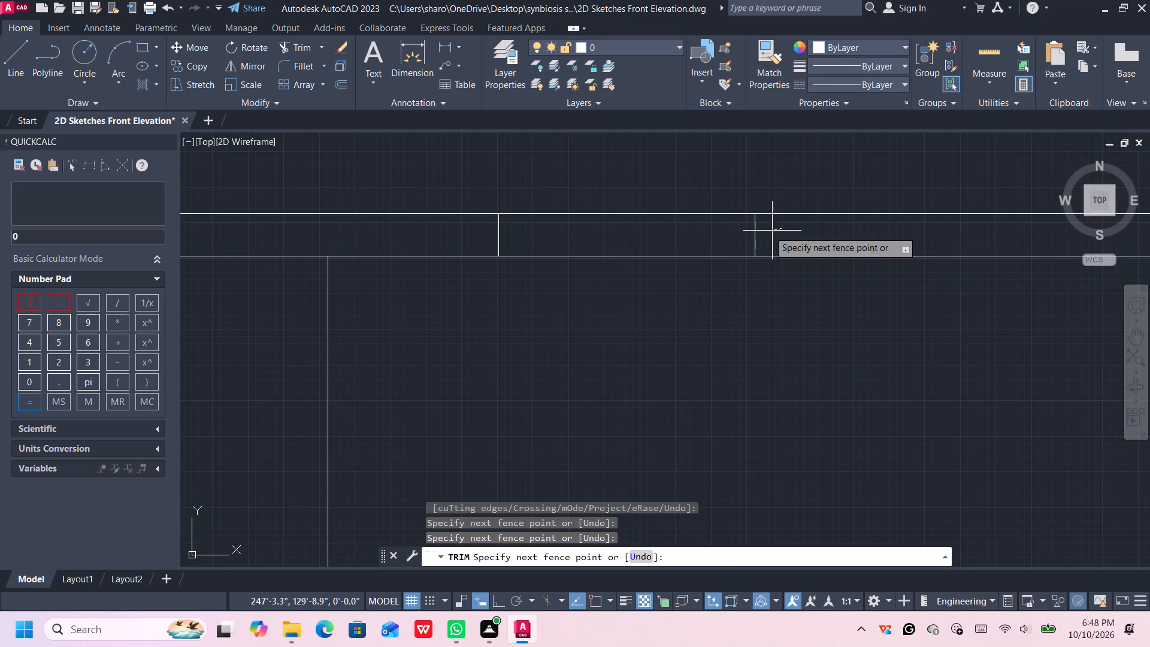
{"action": "left_click", "coordinate": [453, 238]}
Trim the right wall's inner vertical between the parapet base line and the slab pair, including the stub inside the pair.
{"action": "scroll", "coordinate": [644, 351], "scroll_direction": "down", "scroll_amount": 6}
{"action": "scroll", "coordinate": [646, 355], "scroll_direction": "up", "scroll_amount": 1}
{"action": "scroll", "coordinate": [646, 356], "scroll_direction": "down", "scroll_amount": 4}
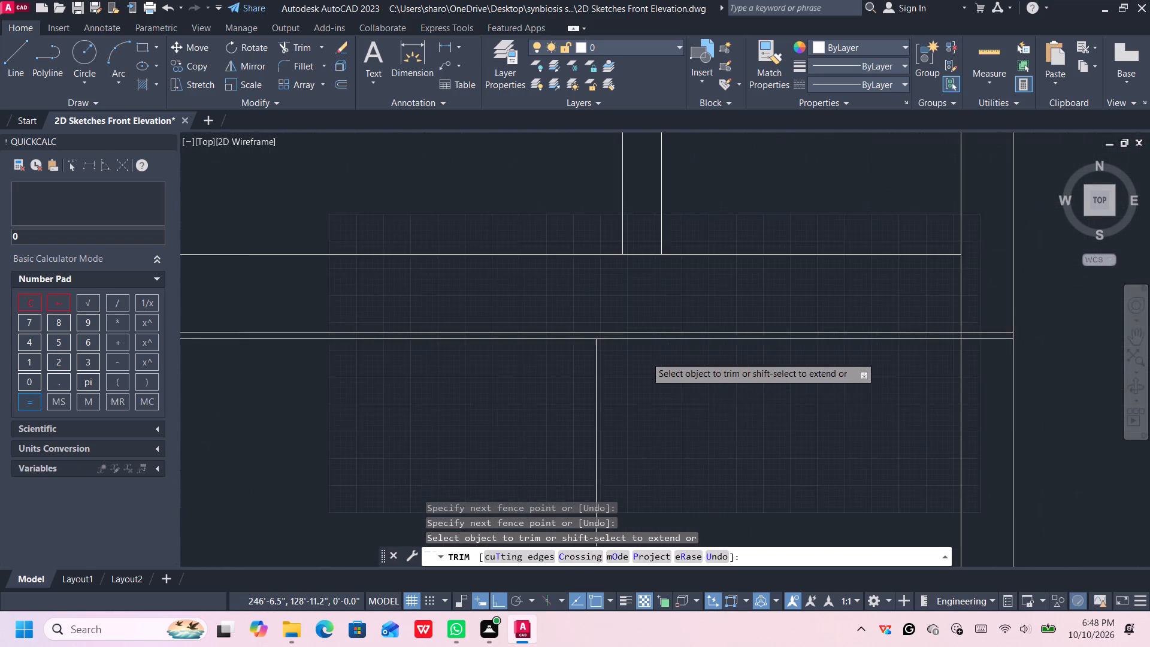
{"action": "scroll", "coordinate": [669, 401], "scroll_direction": "down", "scroll_amount": 2}
{"action": "scroll", "coordinate": [693, 406], "scroll_direction": "up", "scroll_amount": 1}
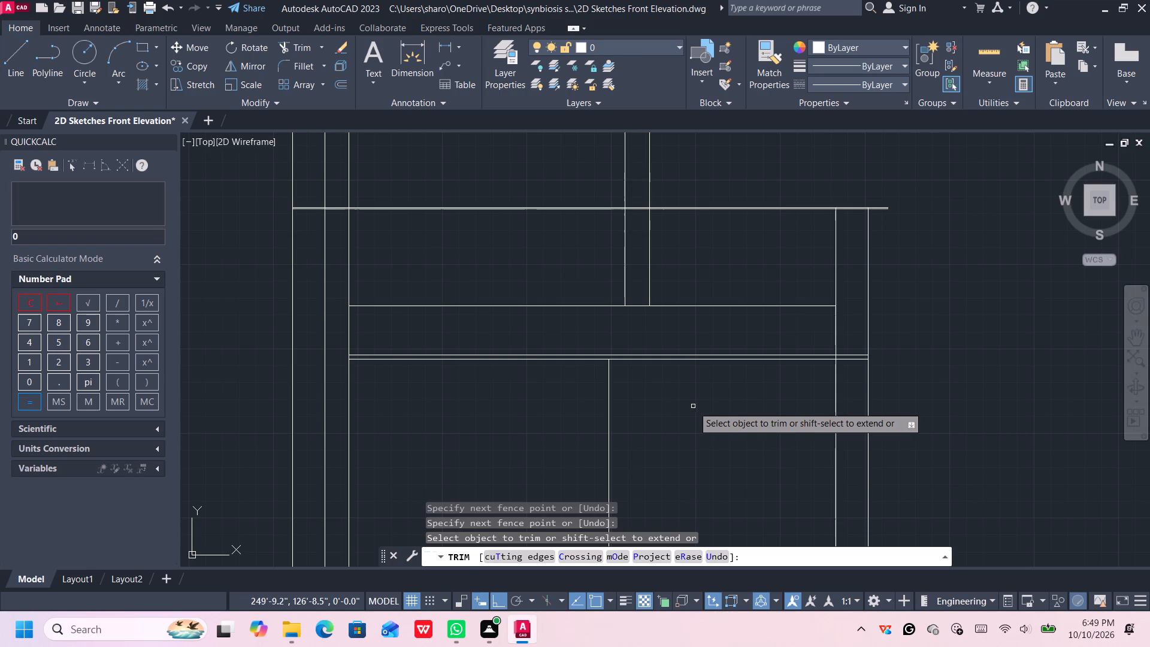
{"action": "scroll", "coordinate": [801, 398], "scroll_direction": "down", "scroll_amount": 1}
{"action": "scroll", "coordinate": [822, 378], "scroll_direction": "up", "scroll_amount": 2}
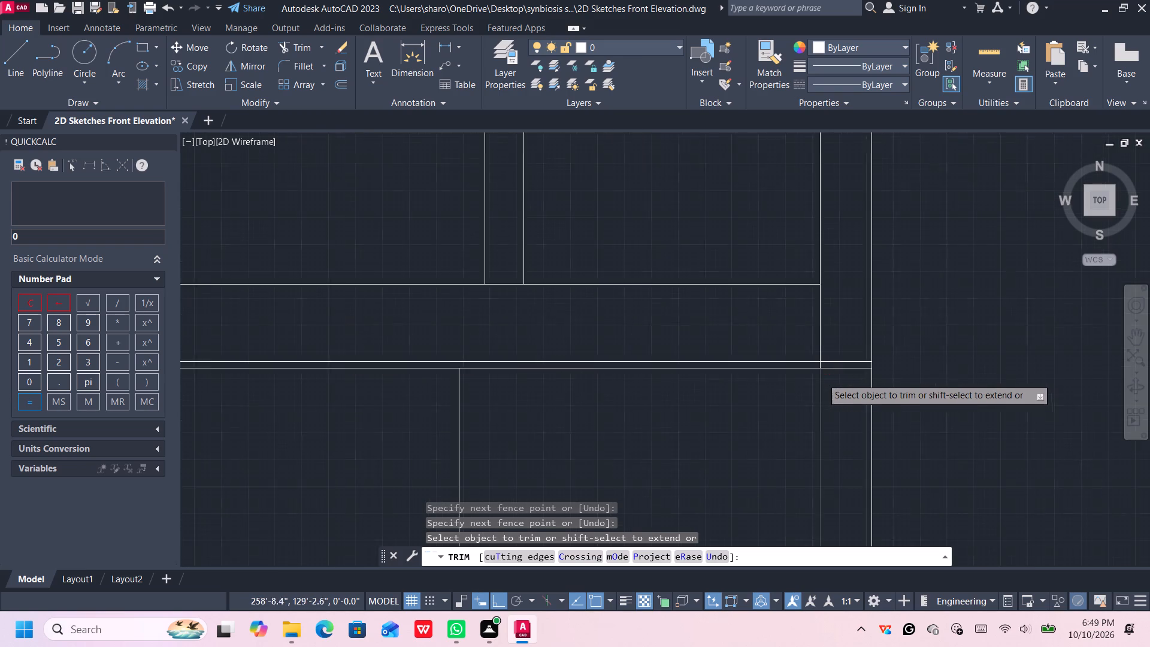
{"action": "scroll", "coordinate": [822, 378], "scroll_direction": "up", "scroll_amount": 1}
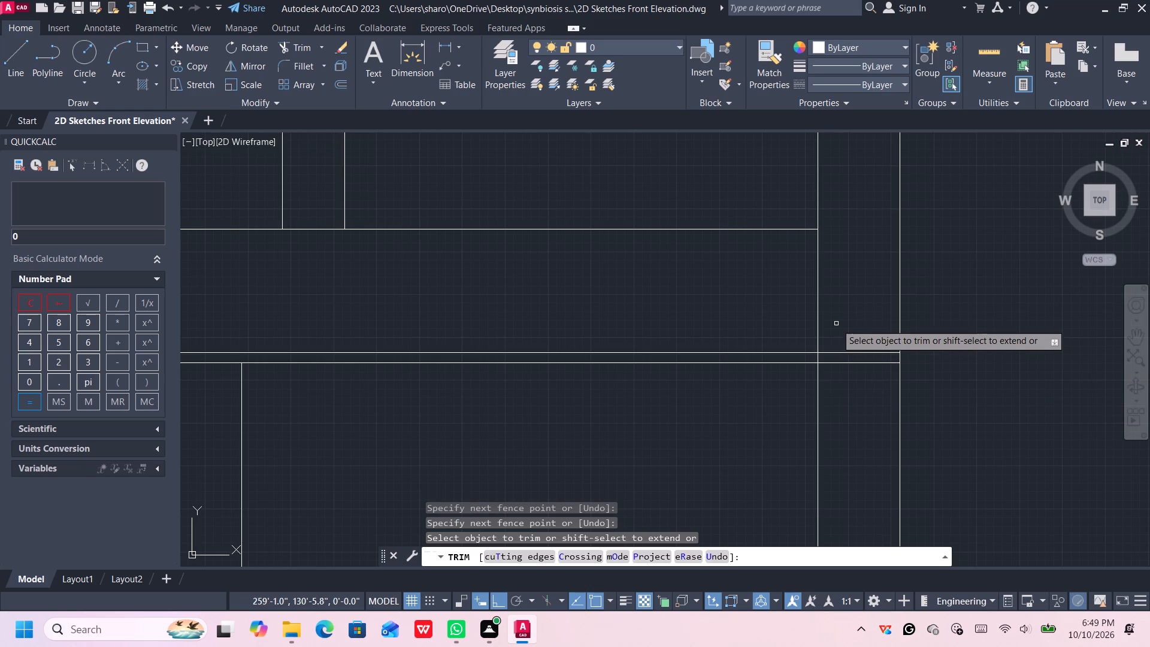
{"action": "left_click", "coordinate": [833, 300]}
{"action": "left_click", "coordinate": [785, 312]}
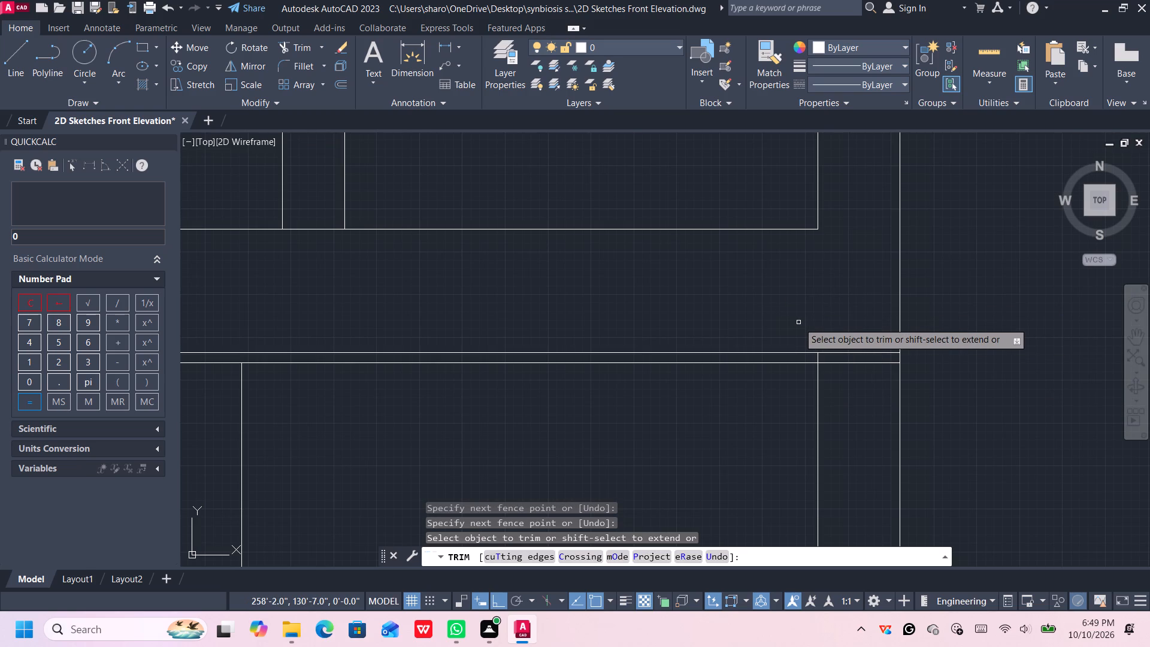
{"action": "scroll", "coordinate": [818, 352], "scroll_direction": "up", "scroll_amount": 3}
{"action": "left_click", "coordinate": [823, 375]}
{"action": "left_click", "coordinate": [751, 376]}
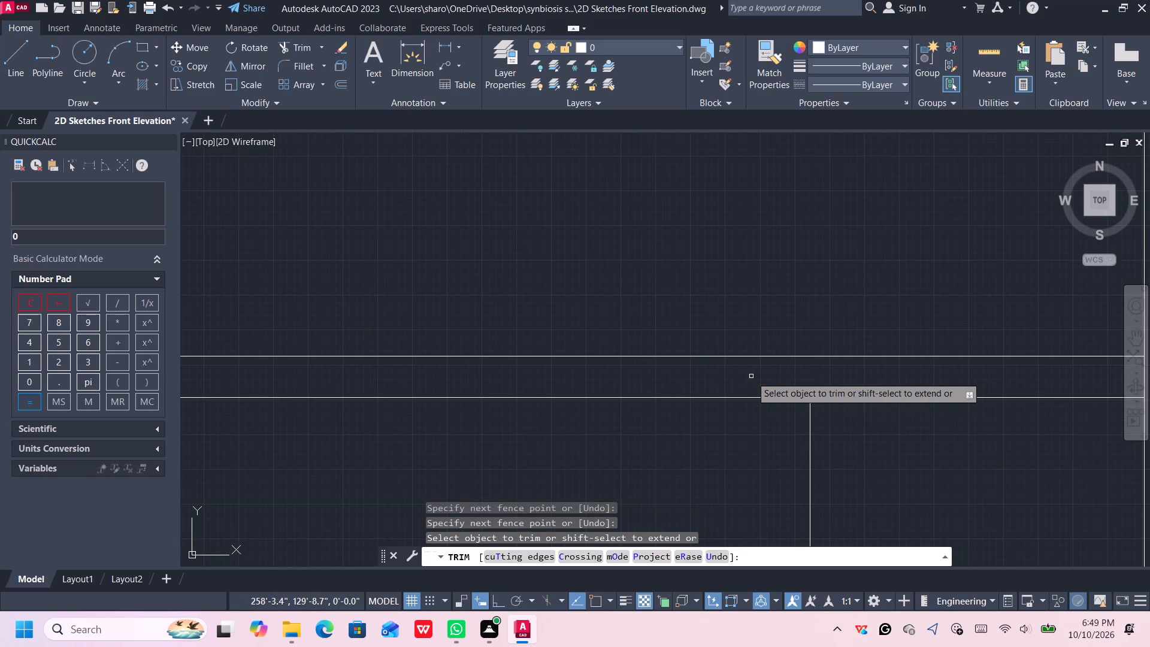
Trim the closely spaced parapet-top lines across the open bay beside the tower and across the tower's interior.
{"action": "scroll", "coordinate": [850, 291], "scroll_direction": "up", "scroll_amount": 1}
{"action": "scroll", "coordinate": [849, 291], "scroll_direction": "down", "scroll_amount": 11}
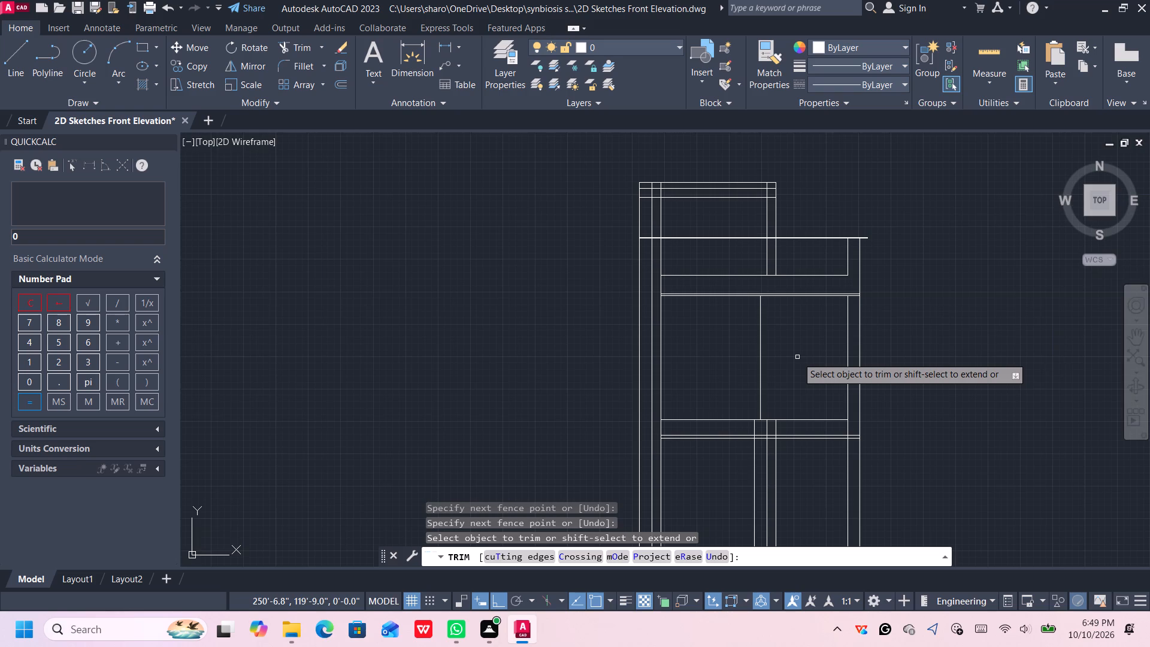
{"action": "middle_click_drag", "start_coordinate": [795, 356], "coordinate": [750, 381]}
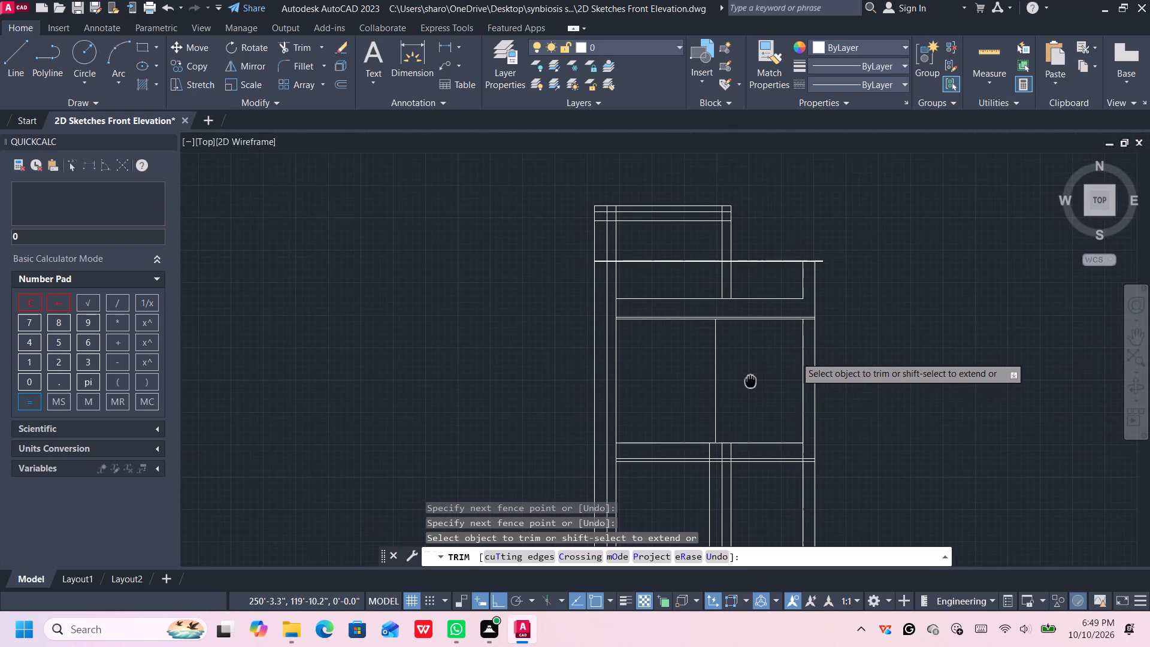
{"action": "middle_click_drag", "start_coordinate": [750, 381], "coordinate": [750, 380]}
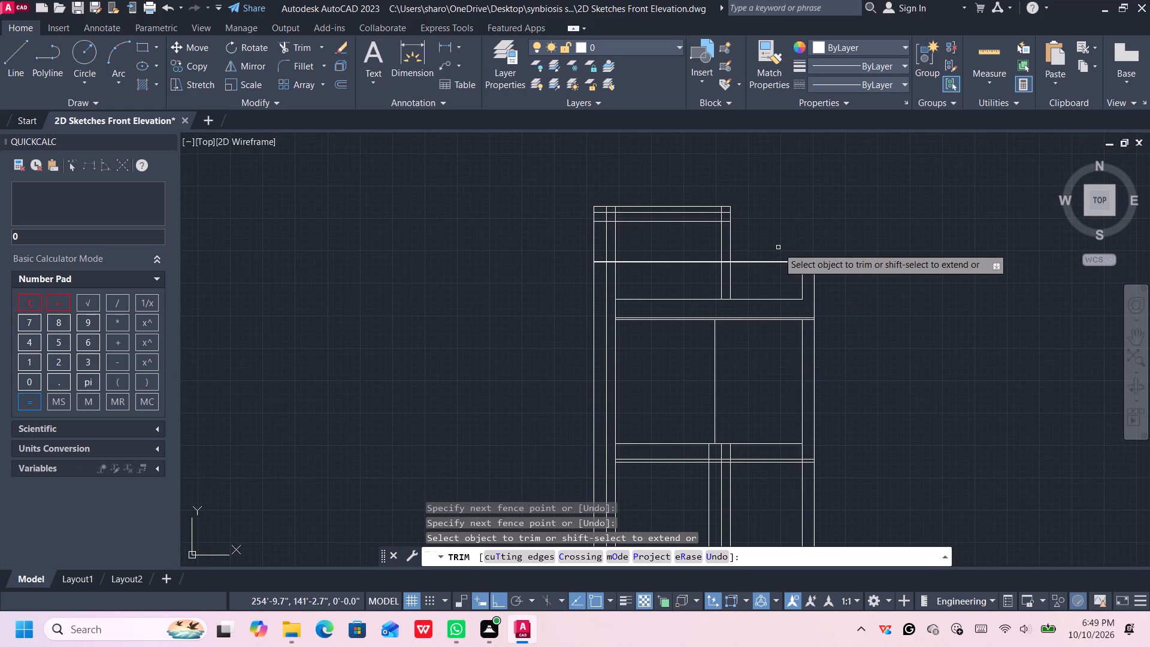
{"action": "left_click", "coordinate": [777, 249]}
{"action": "left_click", "coordinate": [764, 271]}
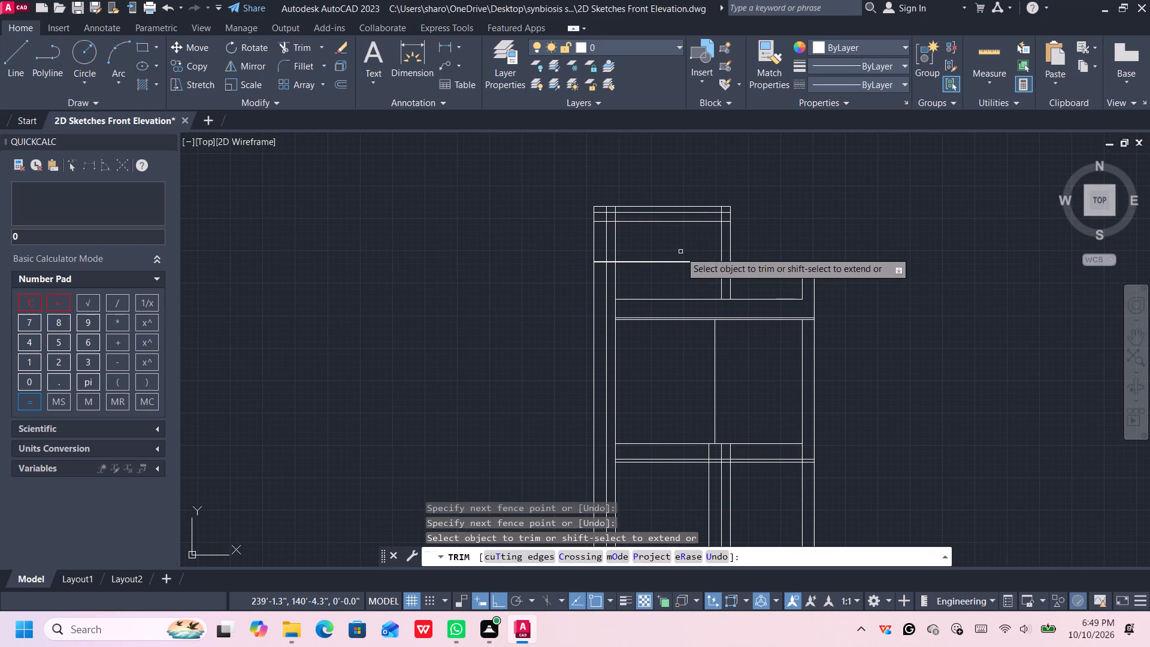
{"action": "left_click", "coordinate": [680, 252]}
{"action": "left_click", "coordinate": [665, 276]}
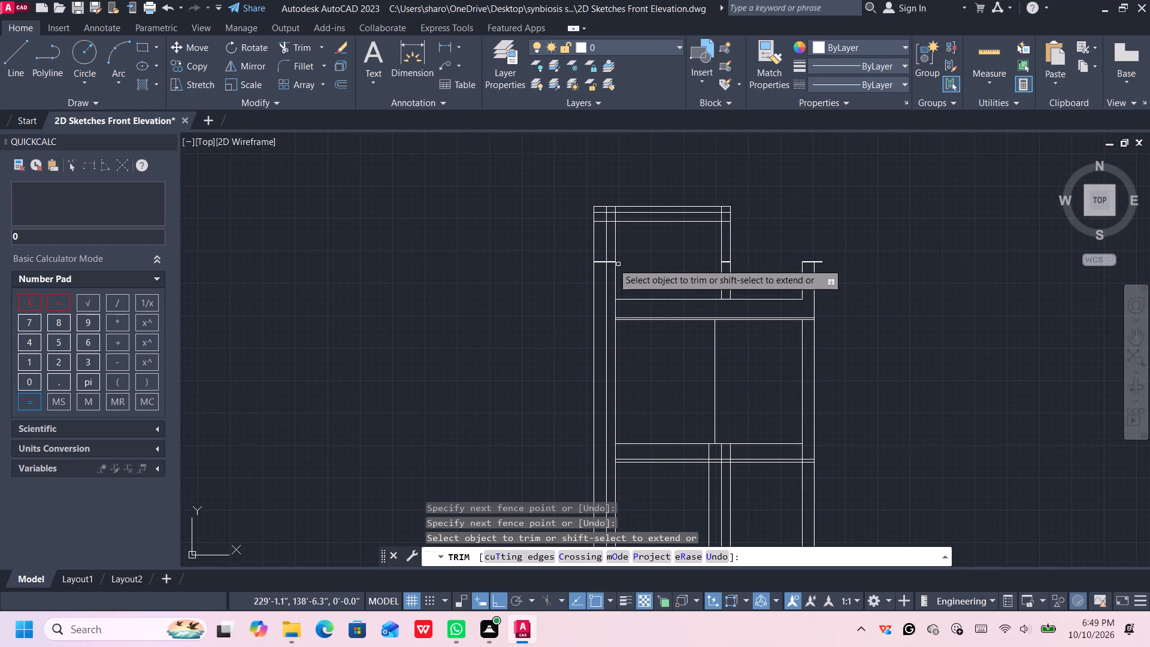
Trim the leftover pieces of the parapet-top line pair out of the tower's left and right wall strips.
{"action": "scroll", "coordinate": [612, 263], "scroll_direction": "up", "scroll_amount": 3}
{"action": "left_click_drag", "start_coordinate": [603, 244], "coordinate": [600, 252]}
{"action": "left_click", "coordinate": [597, 271]}
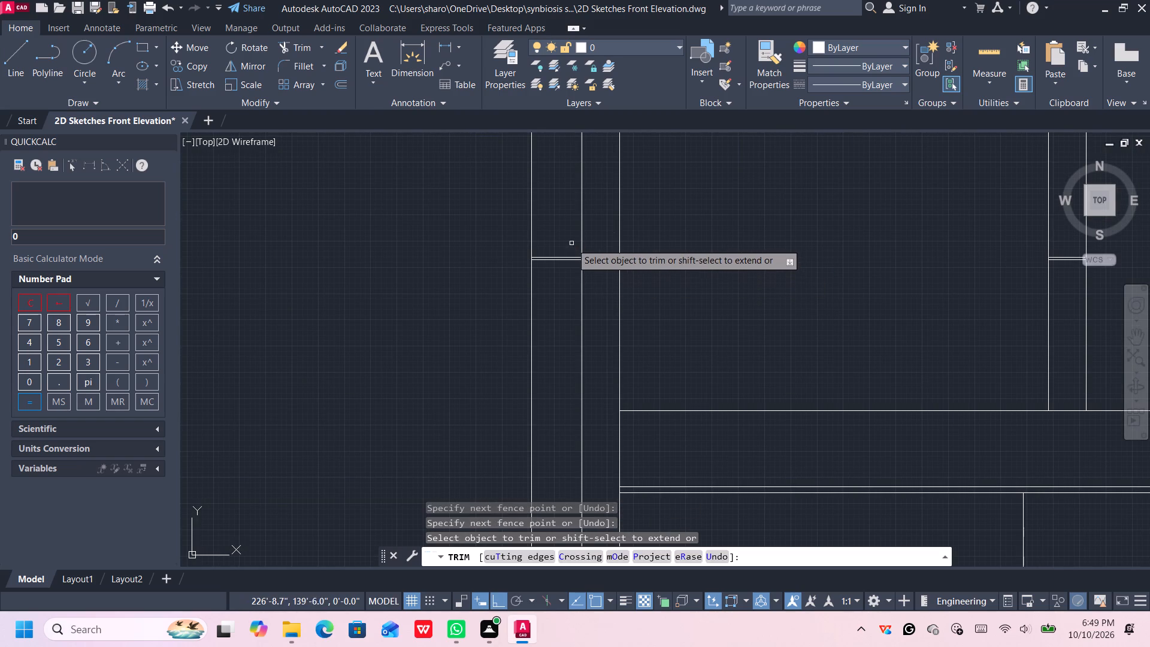
{"action": "left_click", "coordinate": [571, 244]}
{"action": "left_click", "coordinate": [563, 280]}
{"action": "scroll", "coordinate": [788, 289], "scroll_direction": "down", "scroll_amount": 5}
{"action": "scroll", "coordinate": [842, 290], "scroll_direction": "up", "scroll_amount": 1}
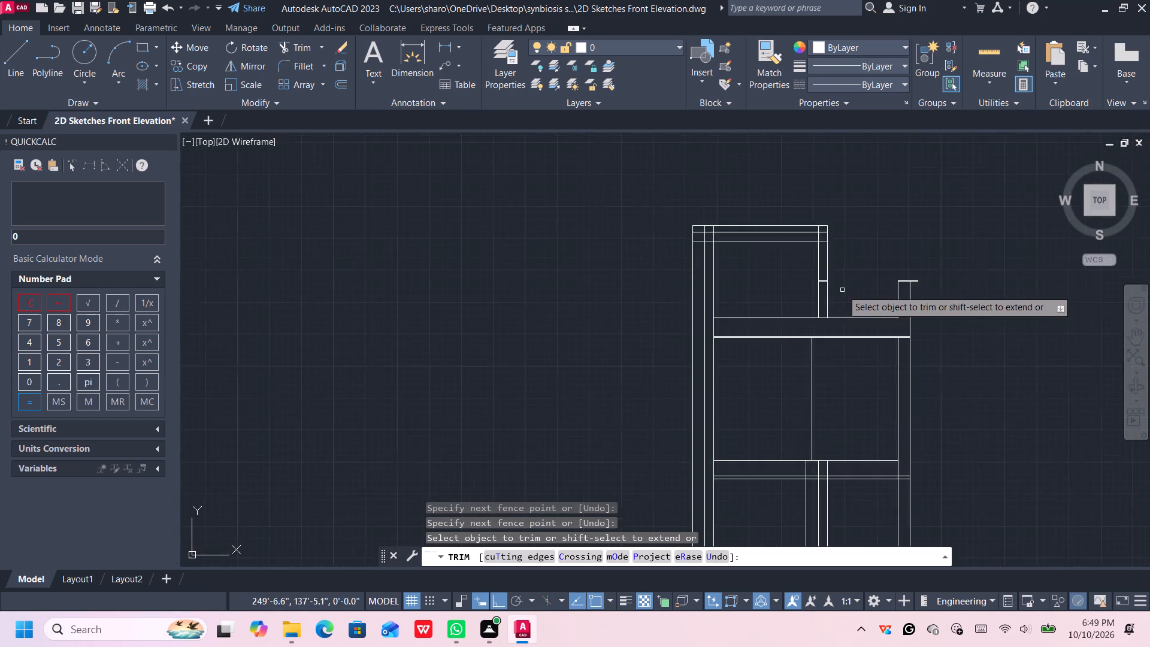
{"action": "scroll", "coordinate": [842, 290], "scroll_direction": "up", "scroll_amount": 2}
{"action": "left_click", "coordinate": [792, 254]}
{"action": "left_click", "coordinate": [789, 279]}
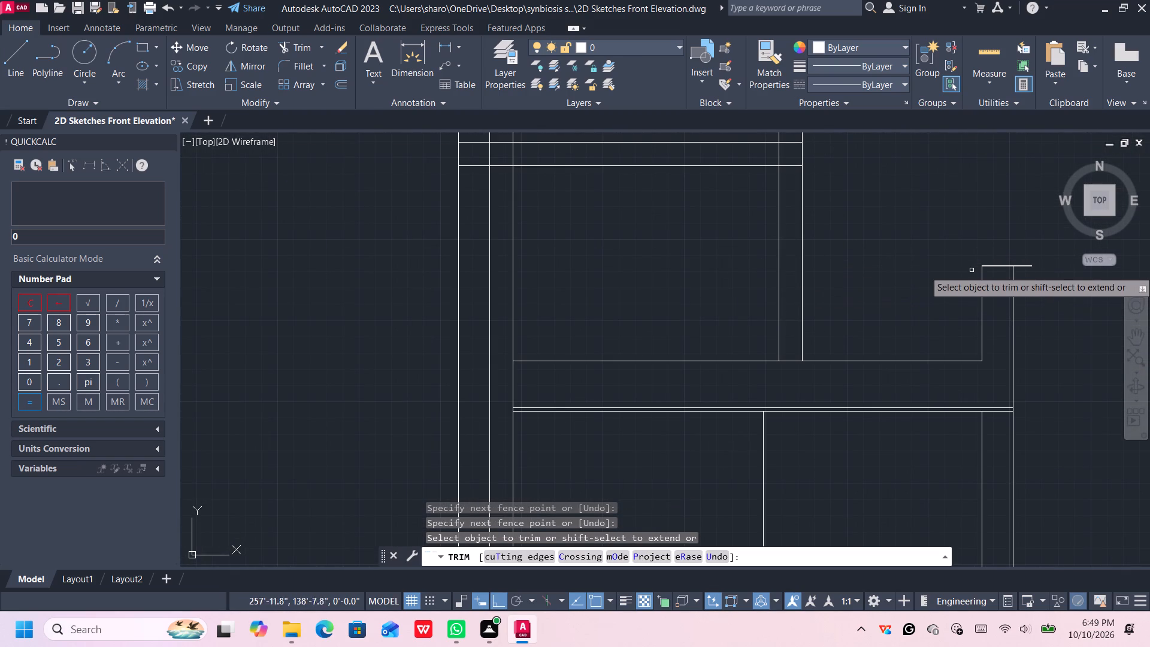
Trim the parapet-top lines' overhang beyond the building's right outer wall.
{"action": "left_click", "coordinate": [1028, 259]}
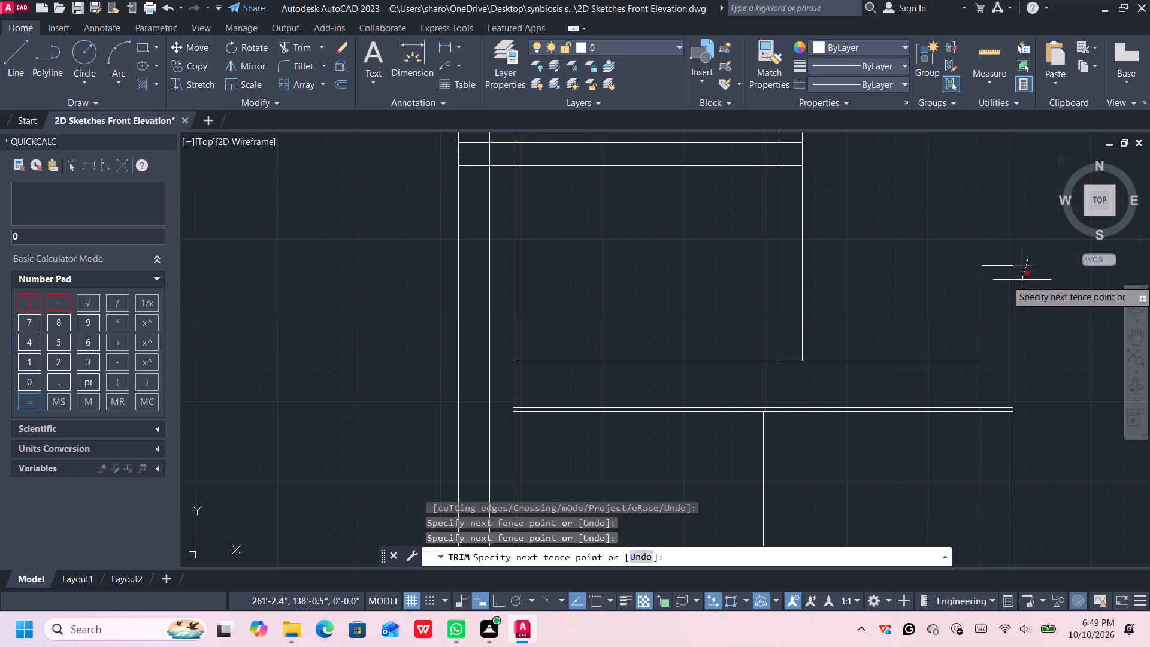
{"action": "left_click", "coordinate": [1022, 280]}
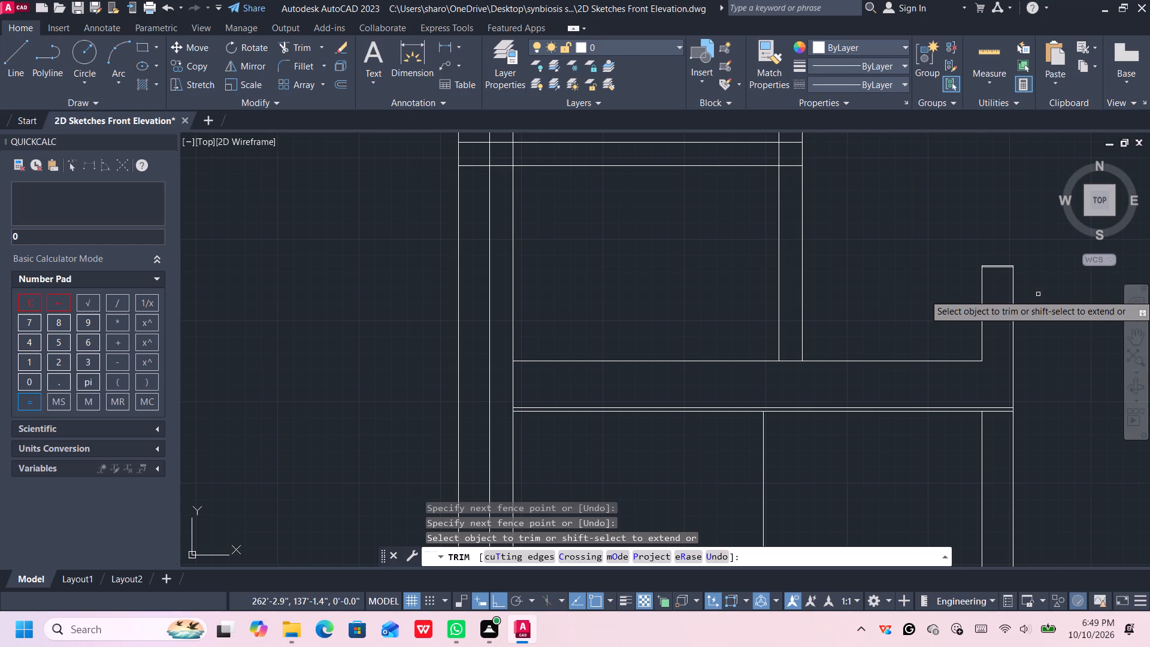
Trim the tower's right inner vertical out of the two roof bands, up to the roof's top line.
{"action": "scroll", "coordinate": [1038, 300], "scroll_direction": "down", "scroll_amount": 1}
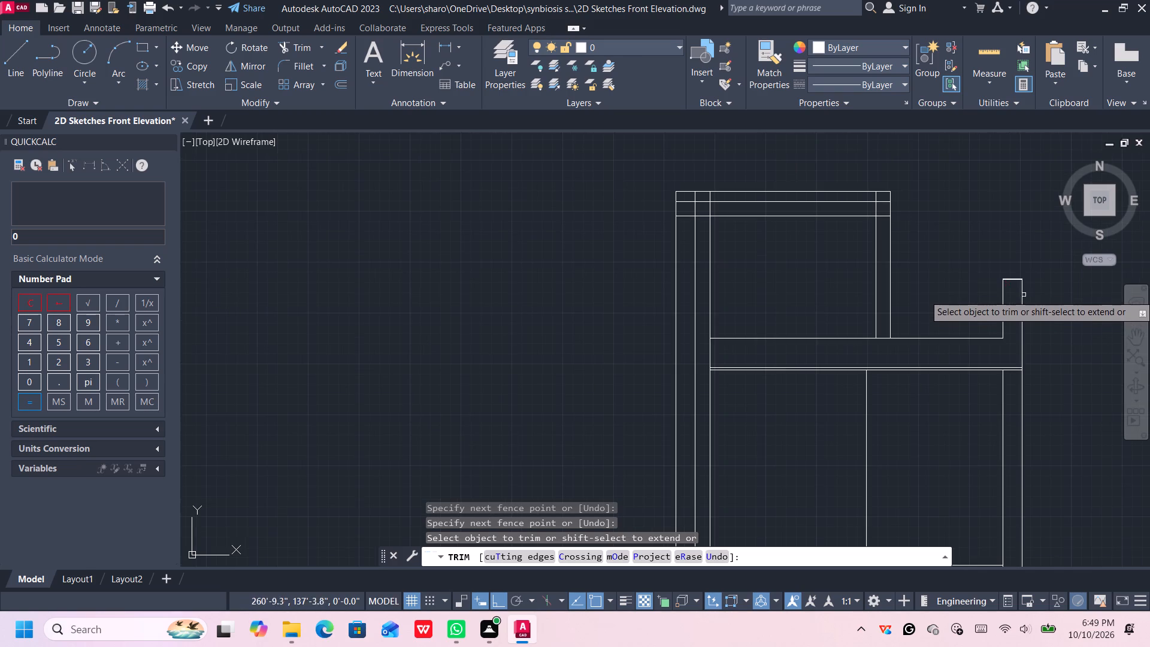
{"action": "middle_click_drag", "start_coordinate": [950, 261], "coordinate": [836, 300]}
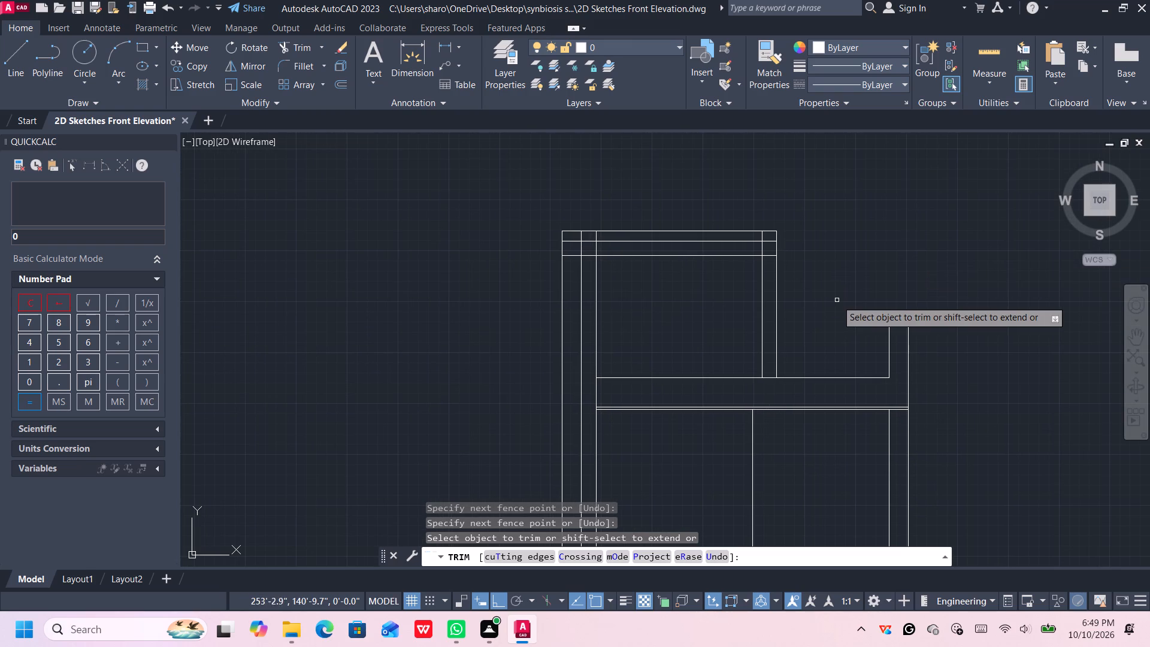
{"action": "scroll", "coordinate": [807, 256], "scroll_direction": "up", "scroll_amount": 1}
{"action": "middle_click_drag", "start_coordinate": [780, 243], "coordinate": [804, 274]}
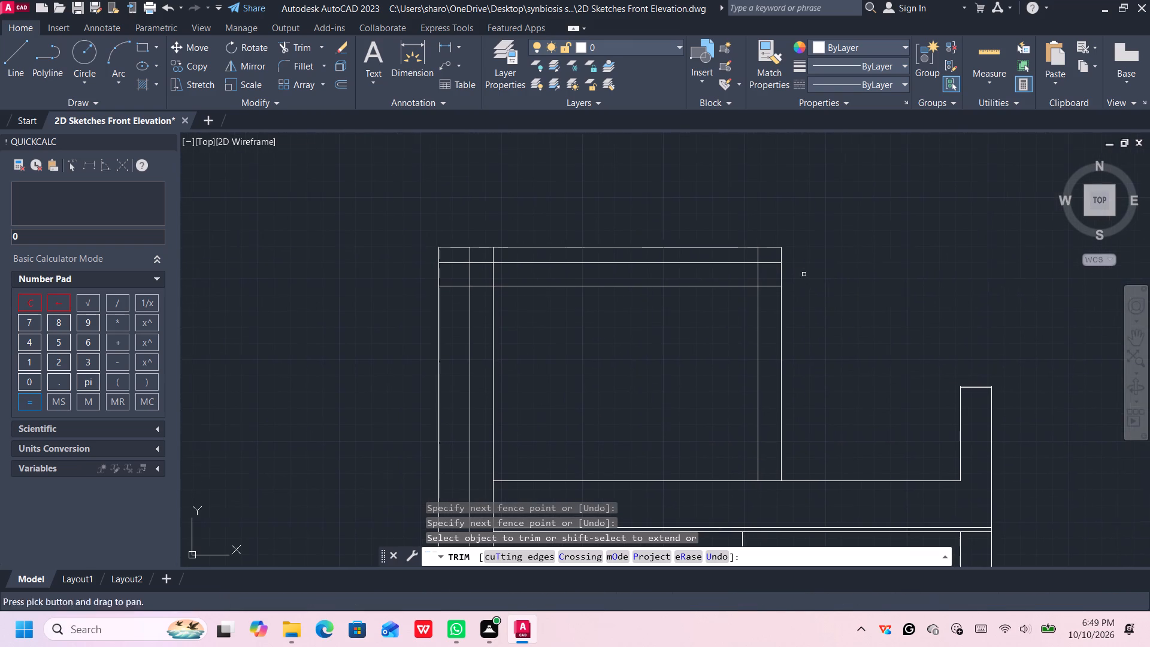
{"action": "left_click", "coordinate": [766, 270]}
{"action": "left_click", "coordinate": [750, 275]}
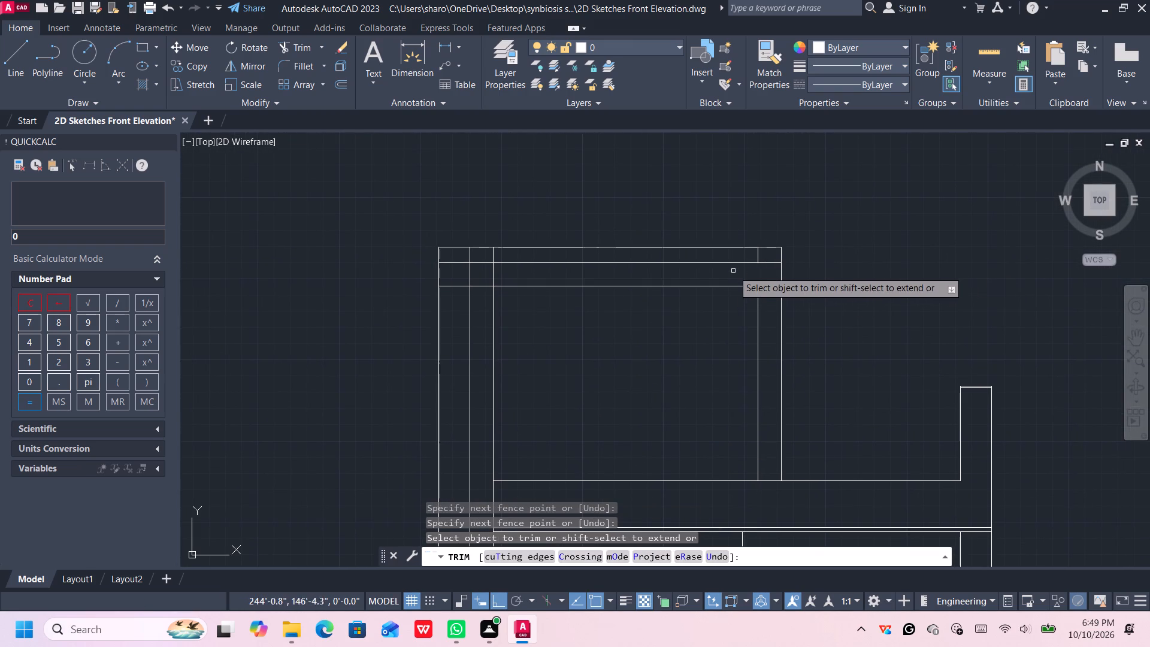
{"action": "left_click", "coordinate": [766, 253]}
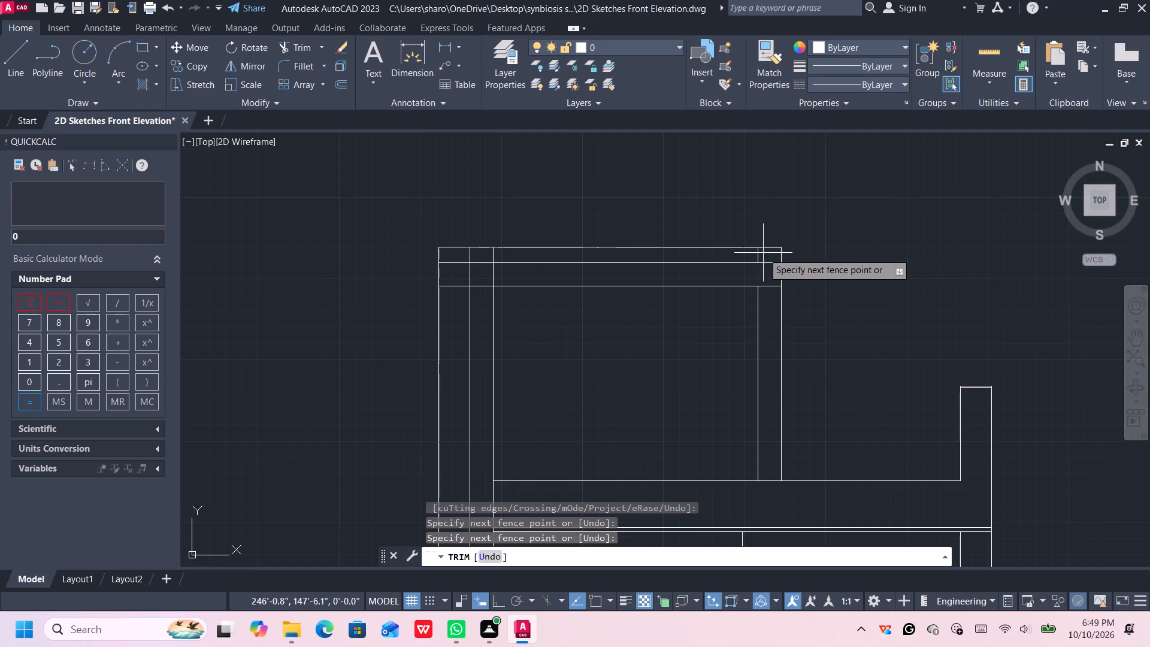
{"action": "left_click", "coordinate": [755, 253]}
Trim the crossing verticals and horizontals at the tower's top-left corner so the three line sets form nested corners.
{"action": "middle_click_drag", "start_coordinate": [559, 313], "coordinate": [634, 304]}
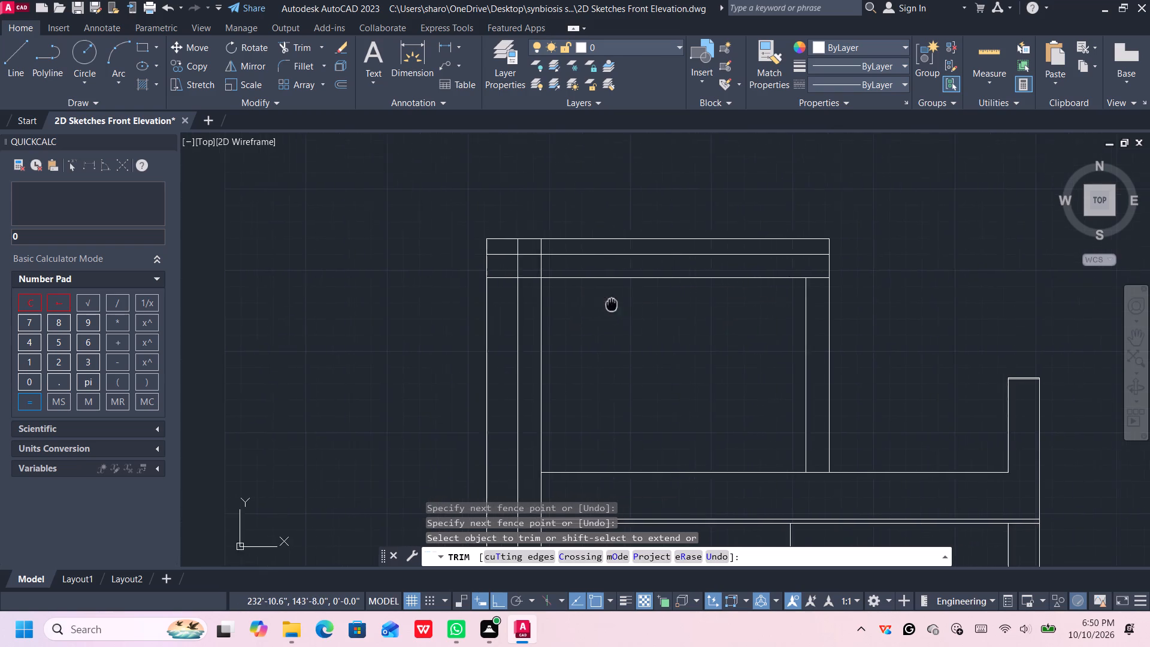
{"action": "middle_click_drag", "start_coordinate": [634, 304], "coordinate": [665, 303]}
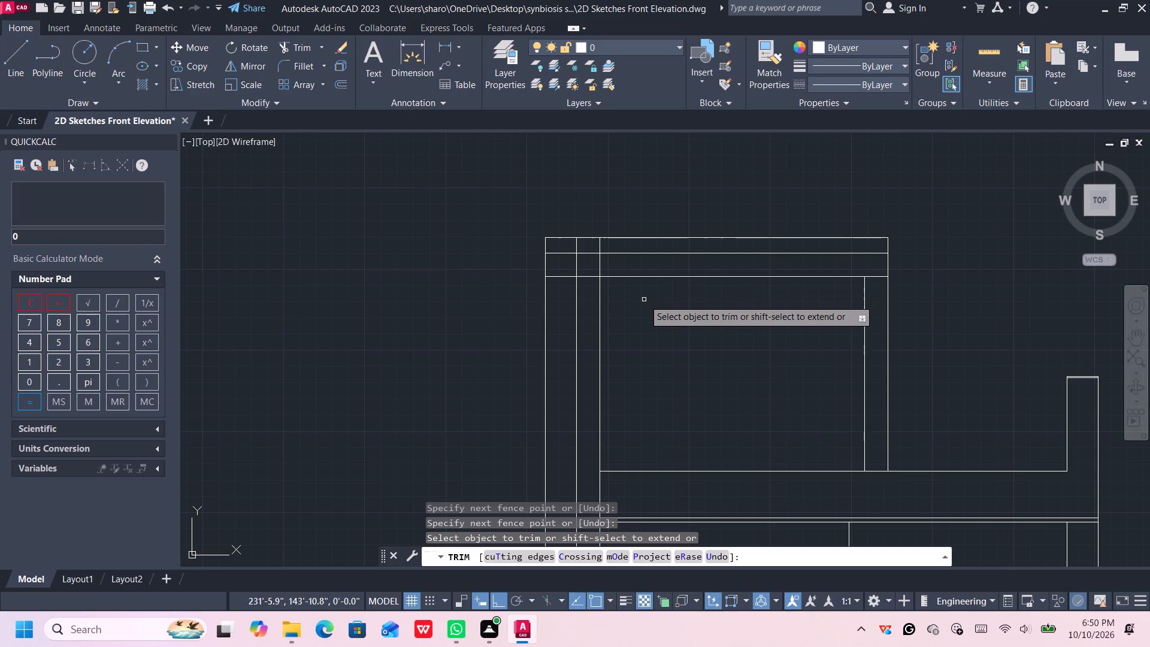
{"action": "scroll", "coordinate": [637, 292], "scroll_direction": "up", "scroll_amount": 1}
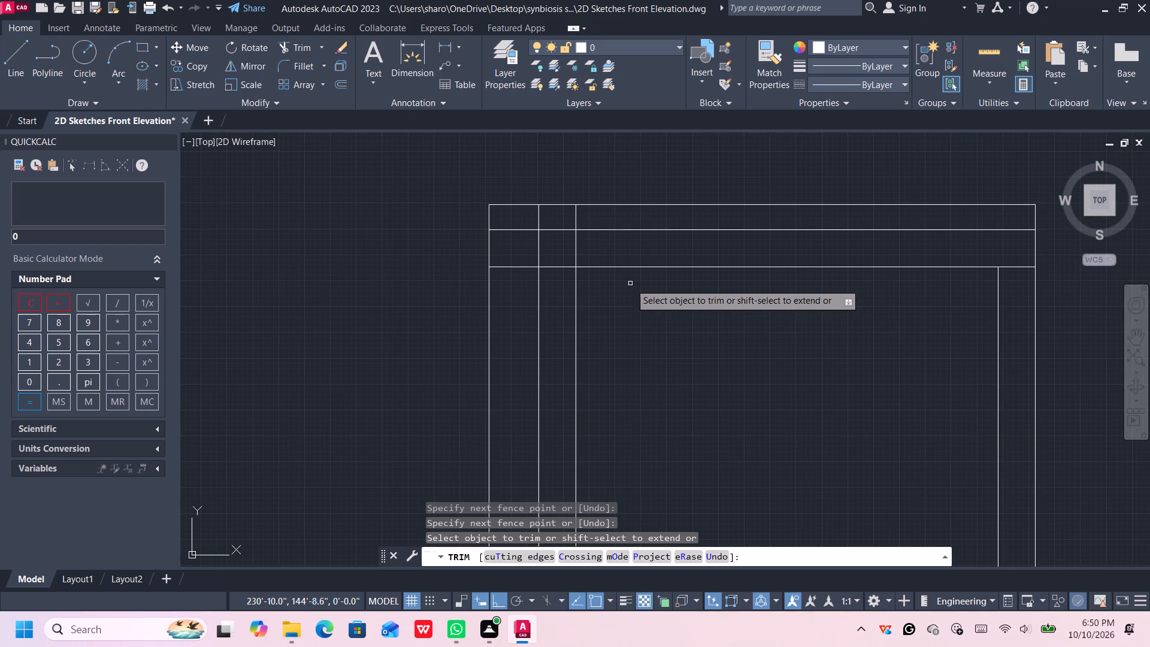
{"action": "middle_click_drag", "start_coordinate": [630, 286], "coordinate": [641, 303]}
{"action": "left_click", "coordinate": [595, 232]}
{"action": "left_click", "coordinate": [536, 230]}
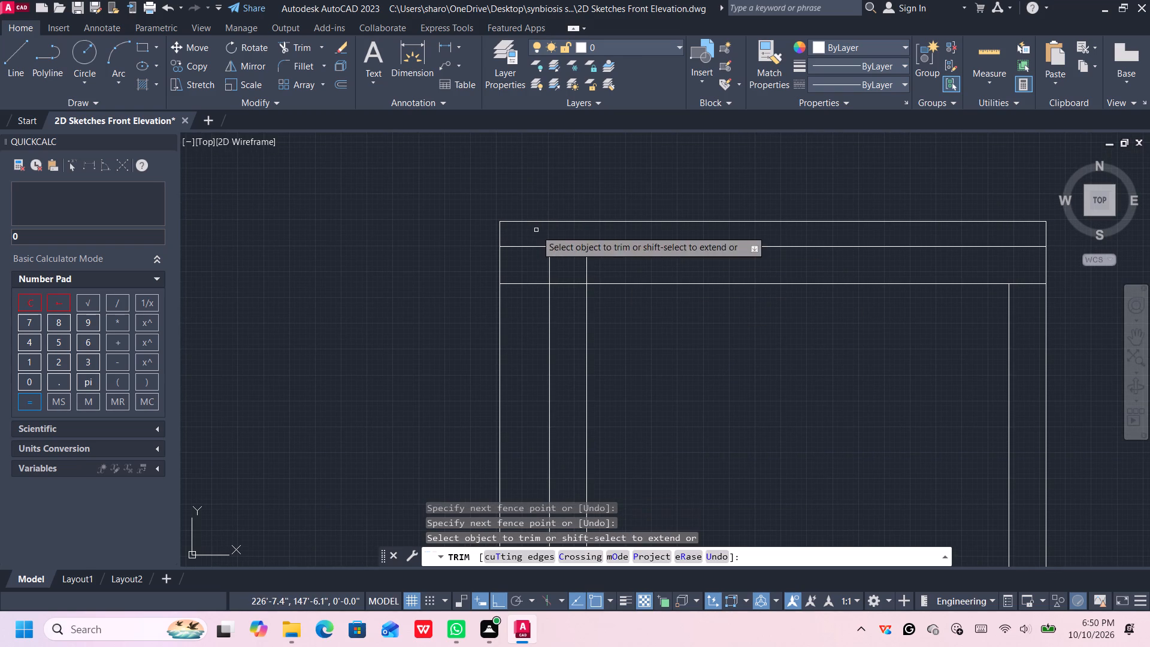
{"action": "left_click", "coordinate": [530, 238]}
{"action": "left_click", "coordinate": [530, 291]}
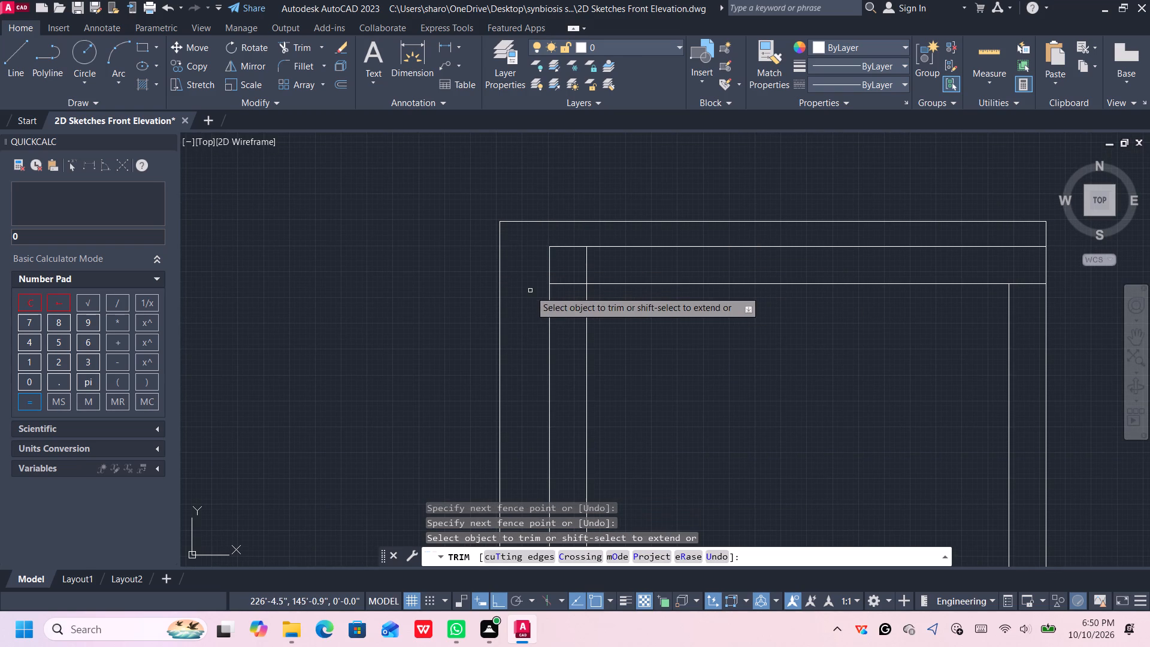
{"action": "left_click", "coordinate": [594, 267]}
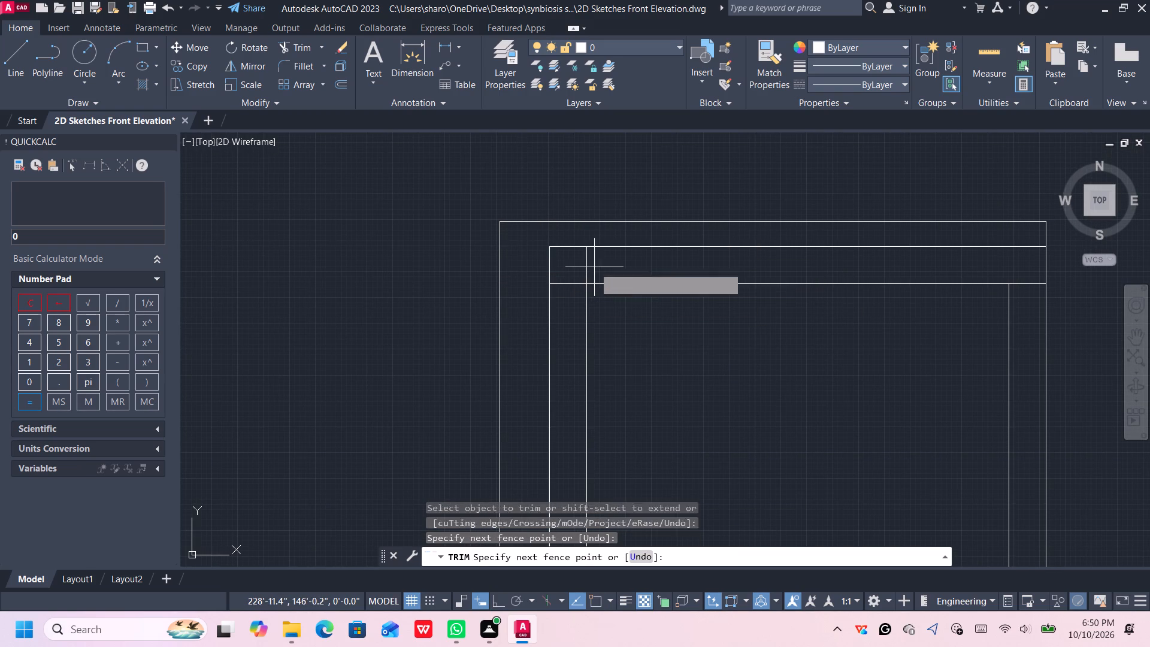
{"action": "left_click", "coordinate": [574, 276]}
{"action": "left_click", "coordinate": [573, 277]}
{"action": "left_click", "coordinate": [571, 297]}
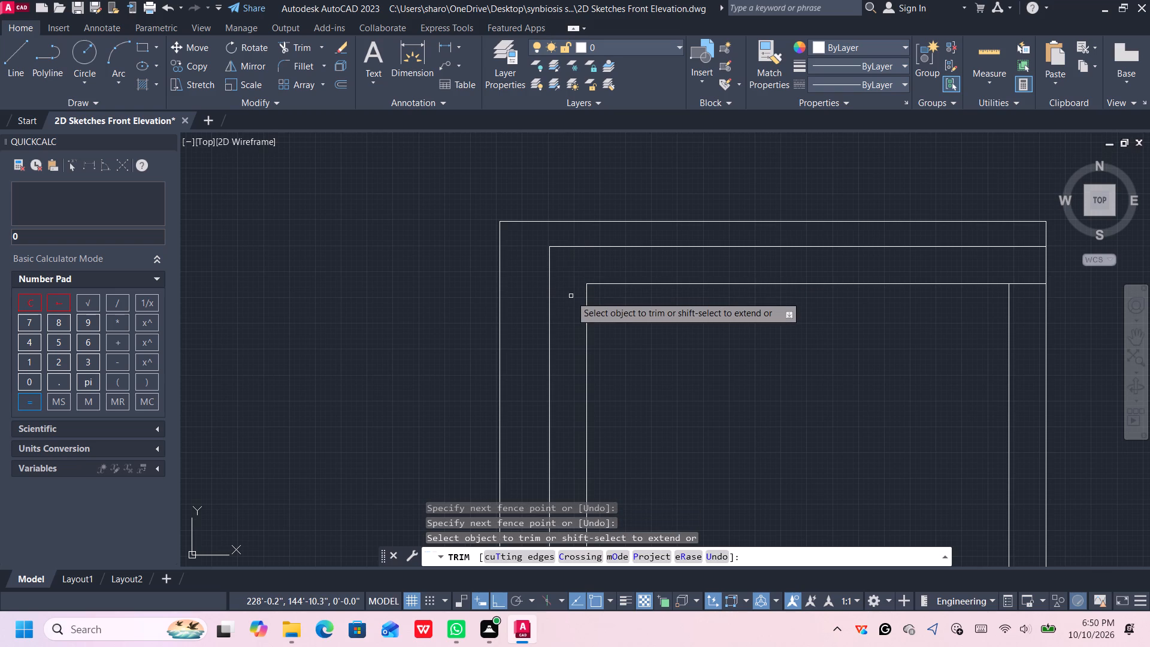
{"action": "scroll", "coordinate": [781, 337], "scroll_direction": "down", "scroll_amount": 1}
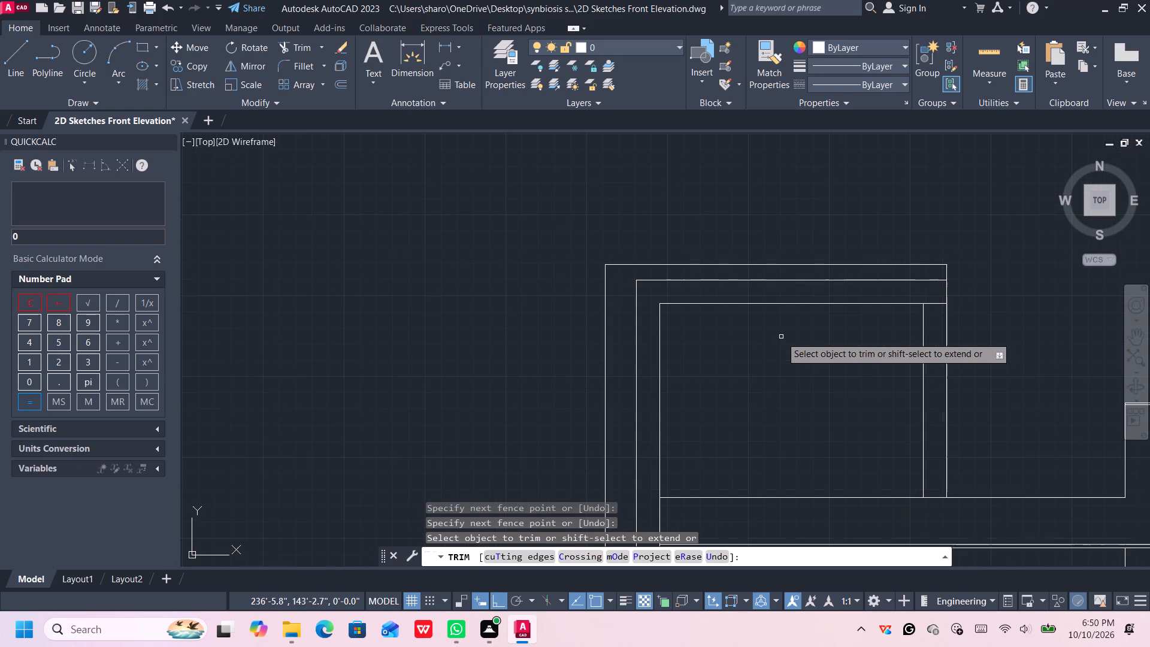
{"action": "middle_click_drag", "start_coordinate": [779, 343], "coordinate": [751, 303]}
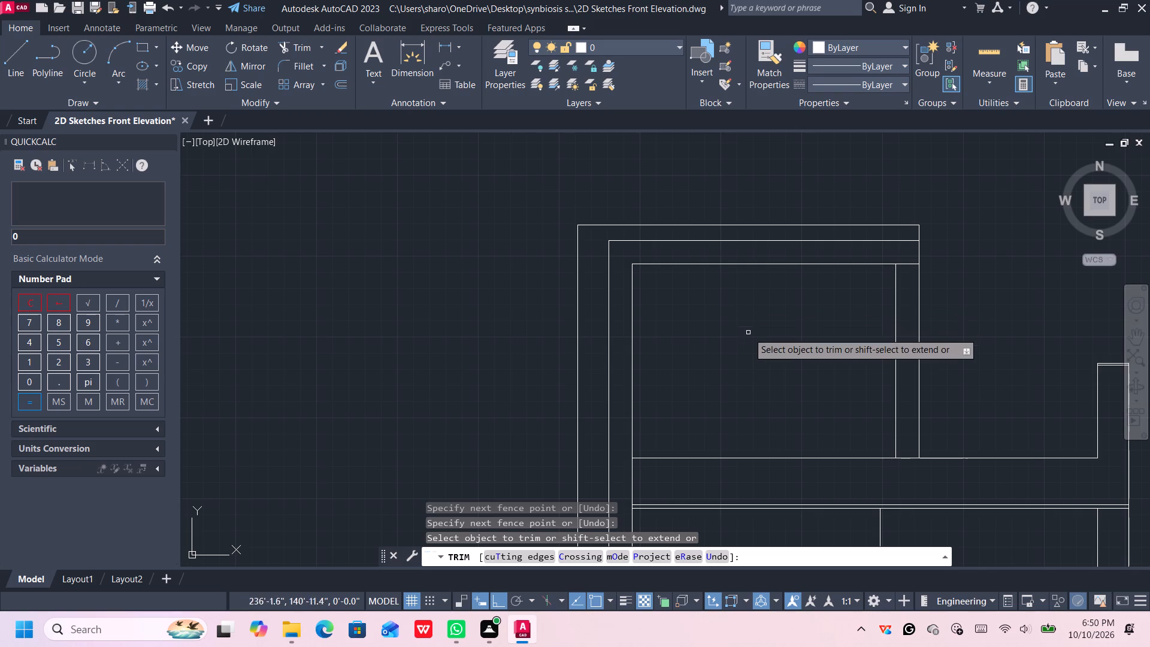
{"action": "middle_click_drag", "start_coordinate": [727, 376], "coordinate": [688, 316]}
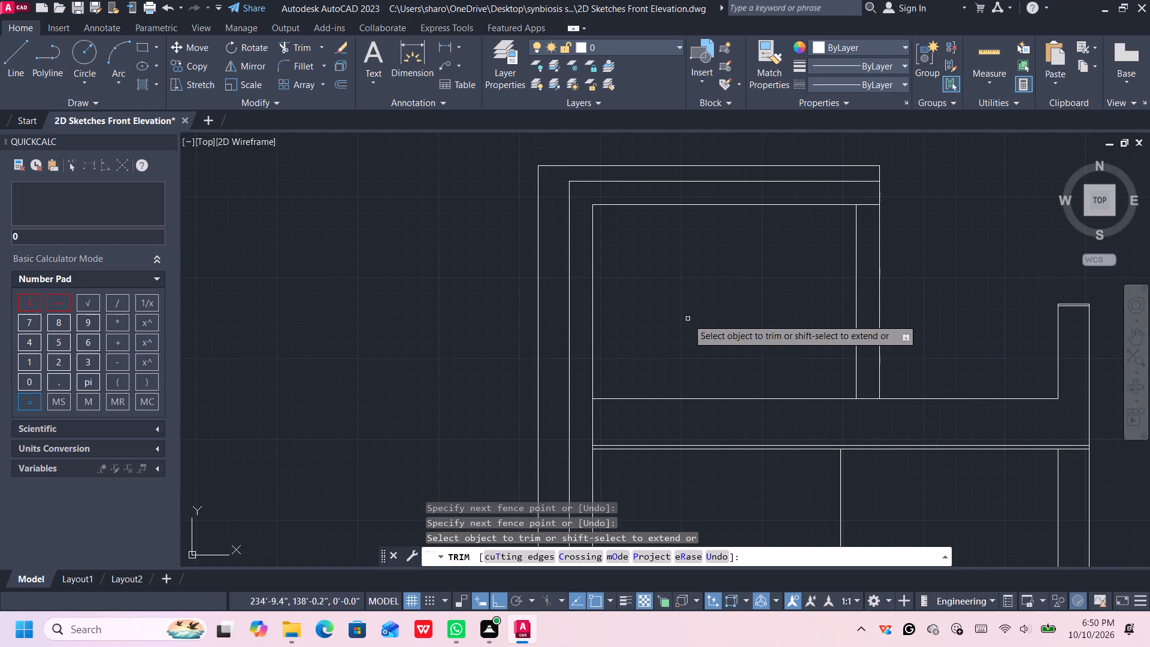
Offset the tower's topmost horizontal line upward by 2".
{"action": "key", "text": "Escape"}
{"action": "scroll", "coordinate": [715, 218], "scroll_direction": "down", "scroll_amount": 1}
{"action": "middle_click_drag", "start_coordinate": [715, 218], "coordinate": [718, 251]}
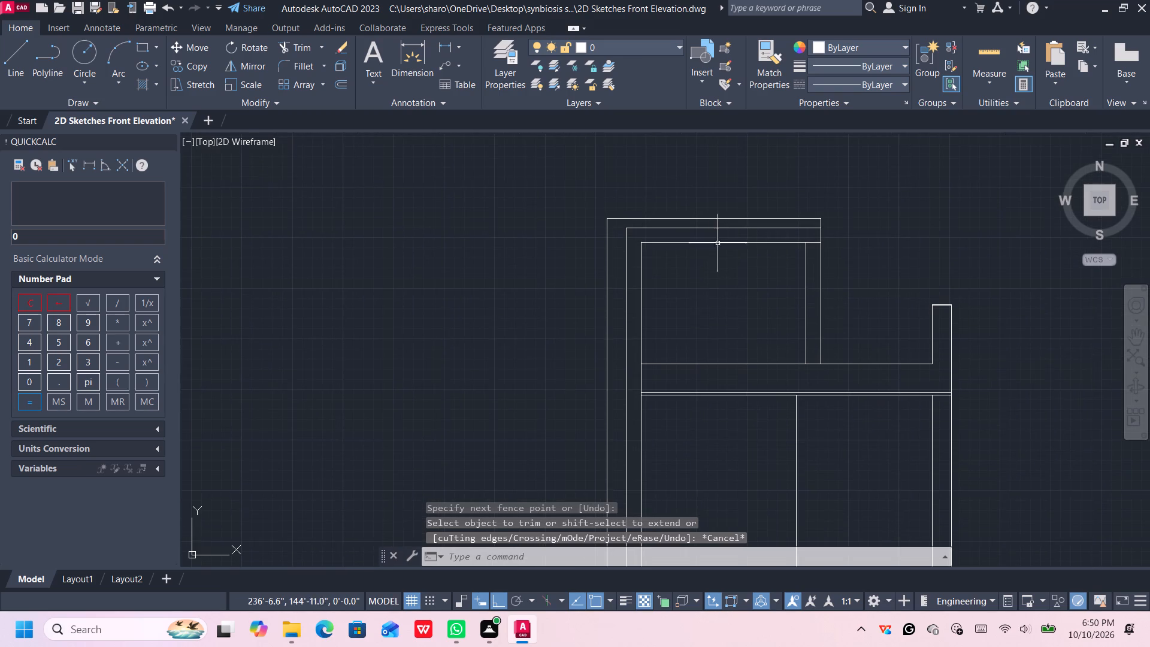
{"action": "scroll", "coordinate": [718, 230], "scroll_direction": "up", "scroll_amount": 1}
{"action": "left_click", "coordinate": [718, 210]}
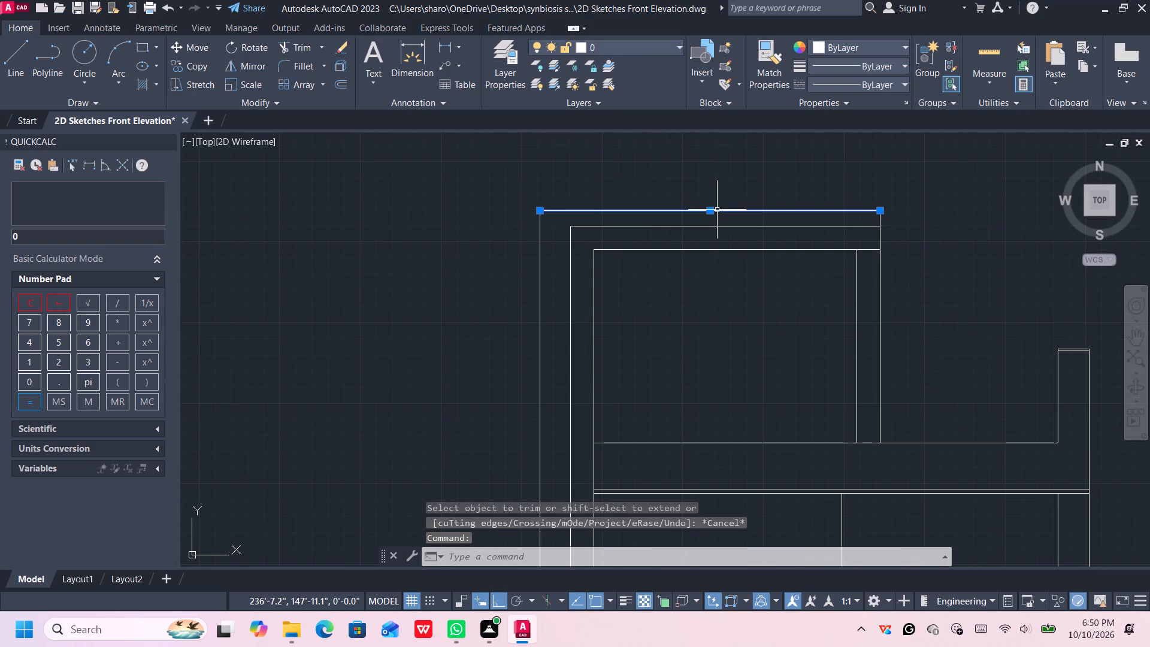
{"action": "key", "text": "o"}
{"action": "key", "text": "Return"}
{"action": "left_click", "coordinate": [710, 211]}
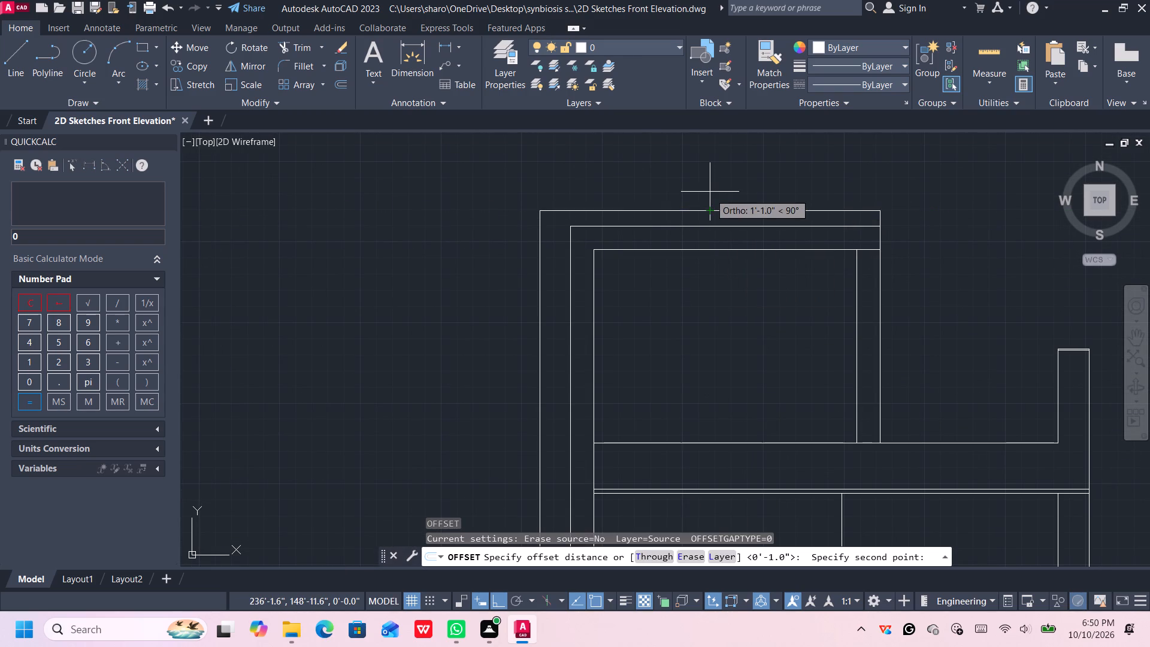
{"action": "key", "text": "1"}
{"action": "key", "text": "shift+quotedbl"}
{"action": "key", "text": "Return"}
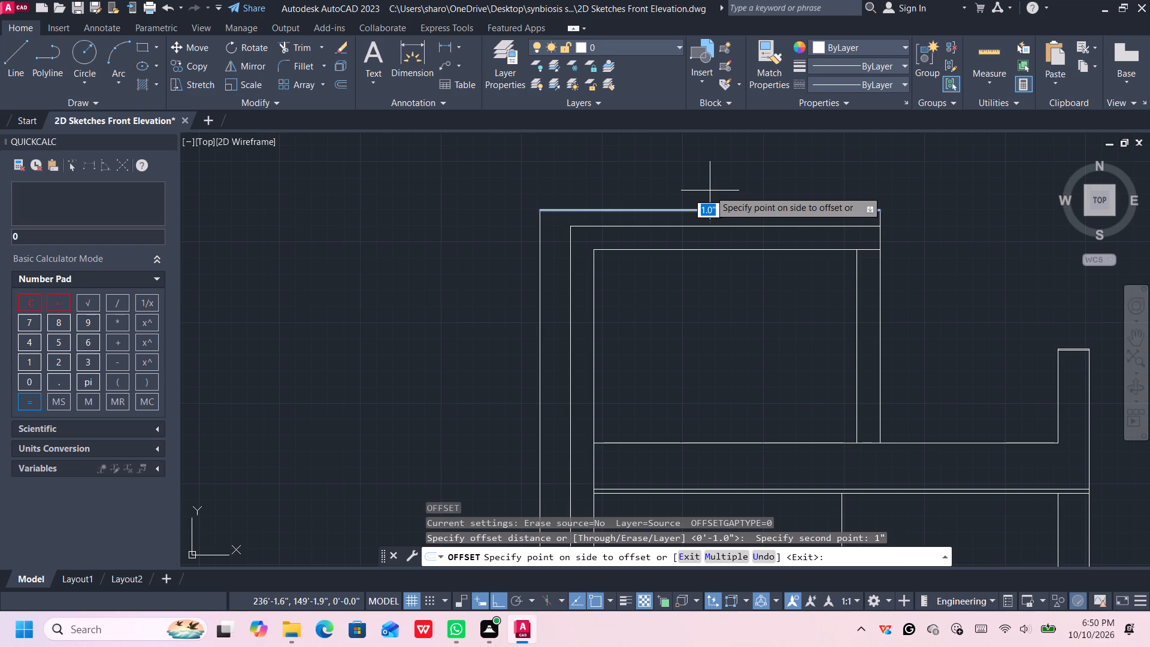
{"action": "type", "text": "2\""}
{"action": "key", "text": "Return"}
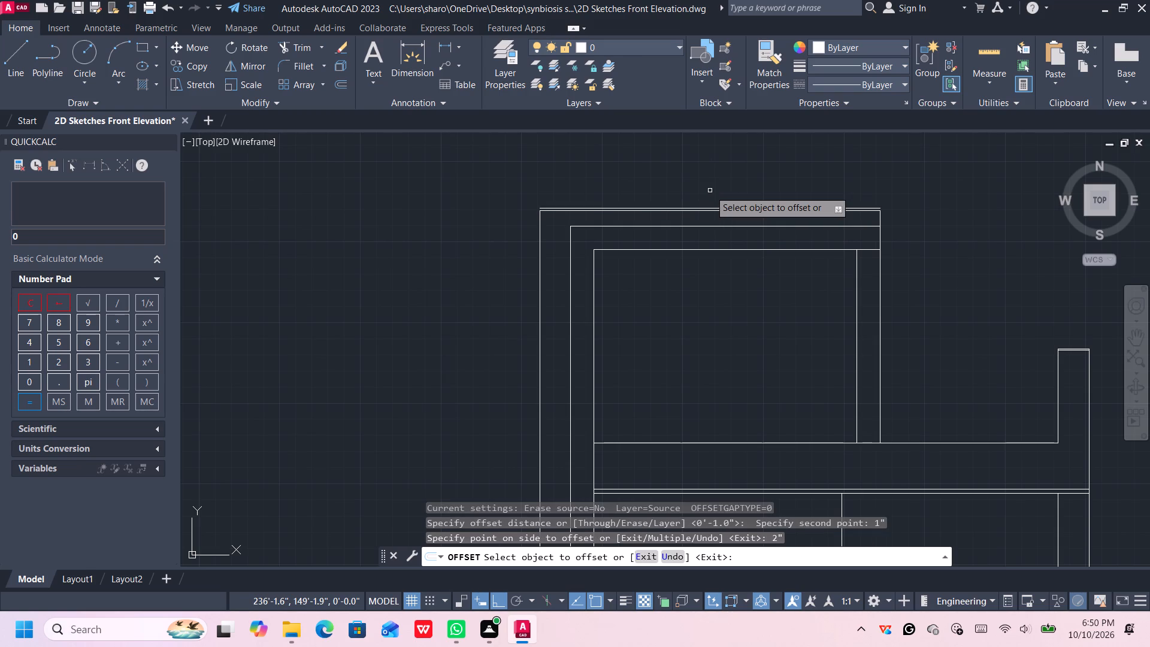
{"action": "key", "text": "Escape"}
Close the tower cap's right end with lines running 2" outward, 2" down and back to the outer wall's top corner.
{"action": "scroll", "coordinate": [868, 321], "scroll_direction": "up", "scroll_amount": 1}
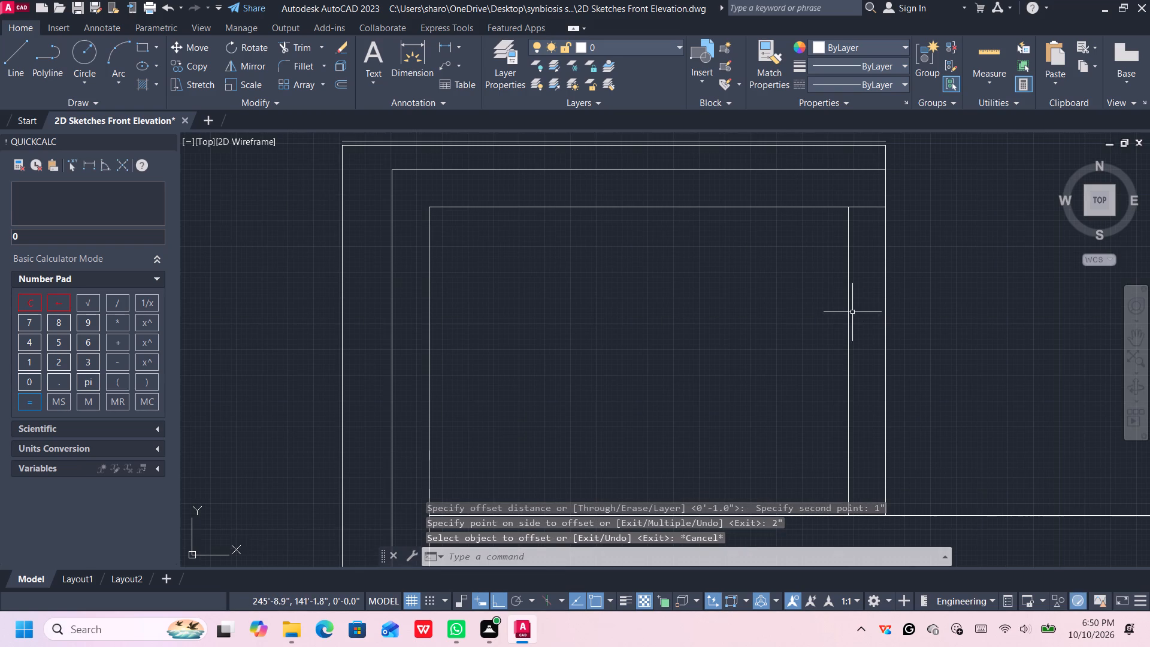
{"action": "middle_click_drag", "start_coordinate": [851, 223], "coordinate": [778, 381]}
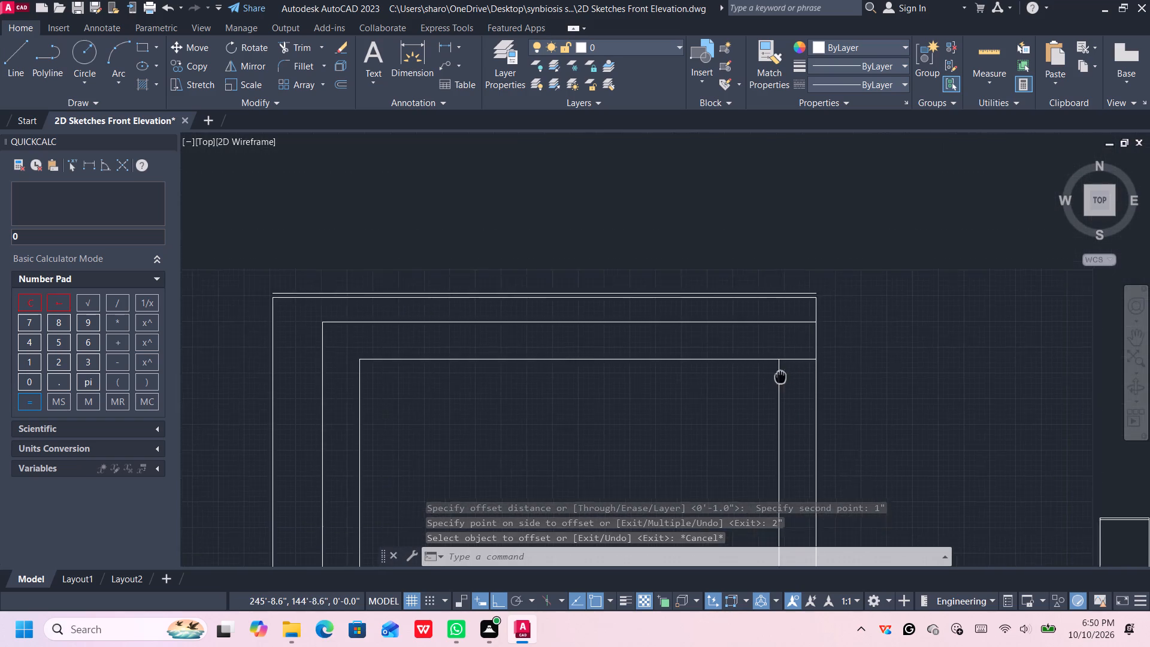
{"action": "middle_click_drag", "start_coordinate": [778, 381], "coordinate": [773, 388]}
{"action": "scroll", "coordinate": [773, 381], "scroll_direction": "down", "scroll_amount": 1}
{"action": "scroll", "coordinate": [816, 318], "scroll_direction": "up", "scroll_amount": 2}
{"action": "middle_click_drag", "start_coordinate": [803, 346], "coordinate": [799, 277]}
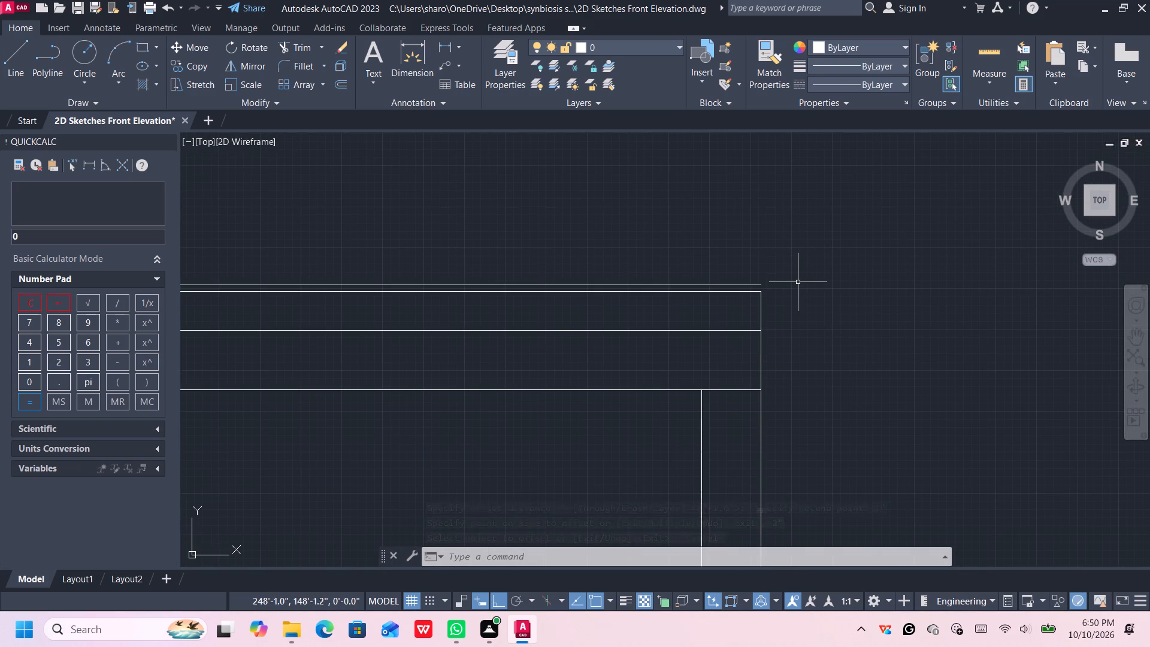
{"action": "key", "text": "l"}
{"action": "key", "text": "Return"}
{"action": "scroll", "coordinate": [780, 281], "scroll_direction": "up", "scroll_amount": 2}
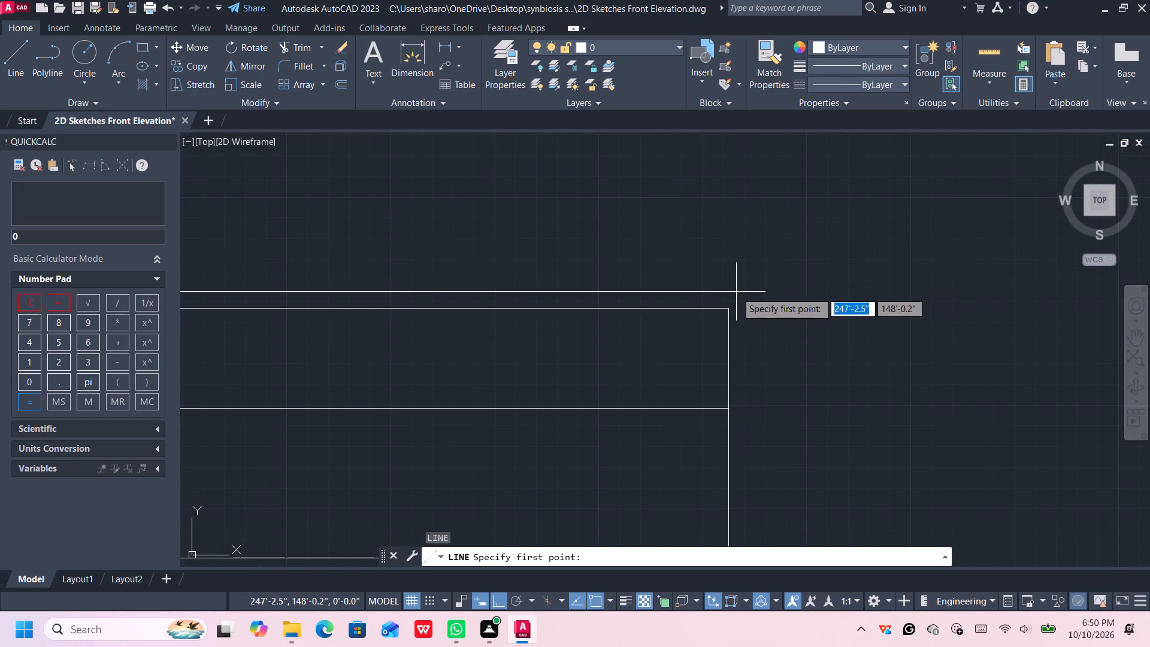
{"action": "left_click", "coordinate": [731, 293]}
{"action": "scroll", "coordinate": [750, 292], "scroll_direction": "up", "scroll_amount": 1}
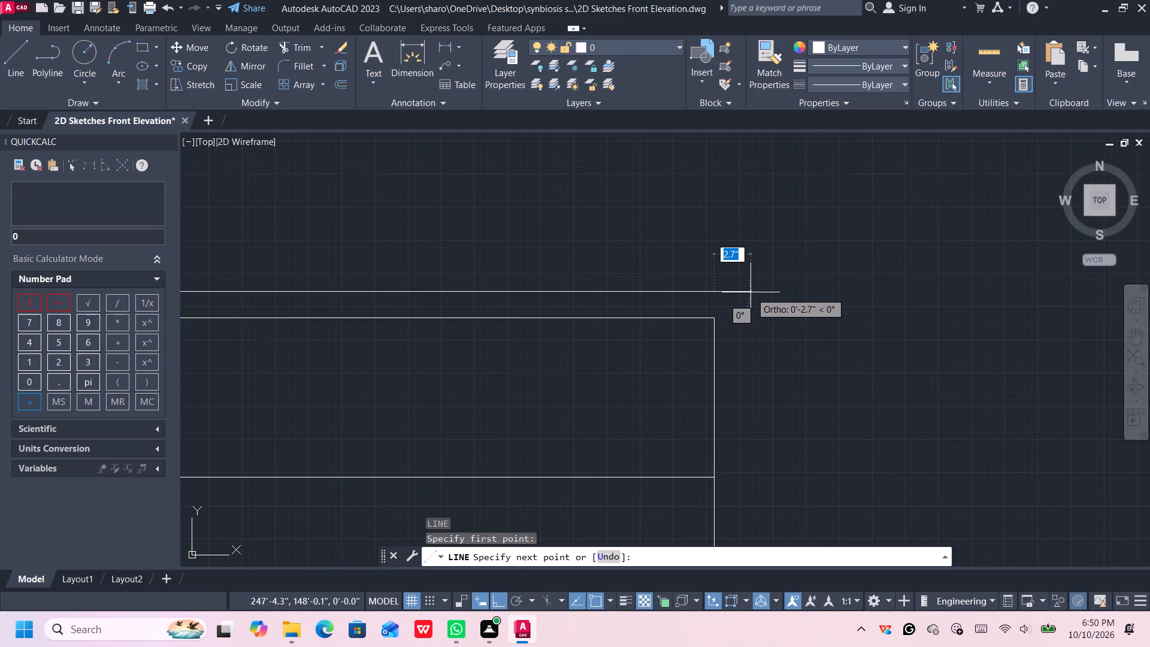
{"action": "scroll", "coordinate": [750, 292], "scroll_direction": "up", "scroll_amount": 1}
{"action": "type", "text": "2\""}
{"action": "key", "text": "Return"}
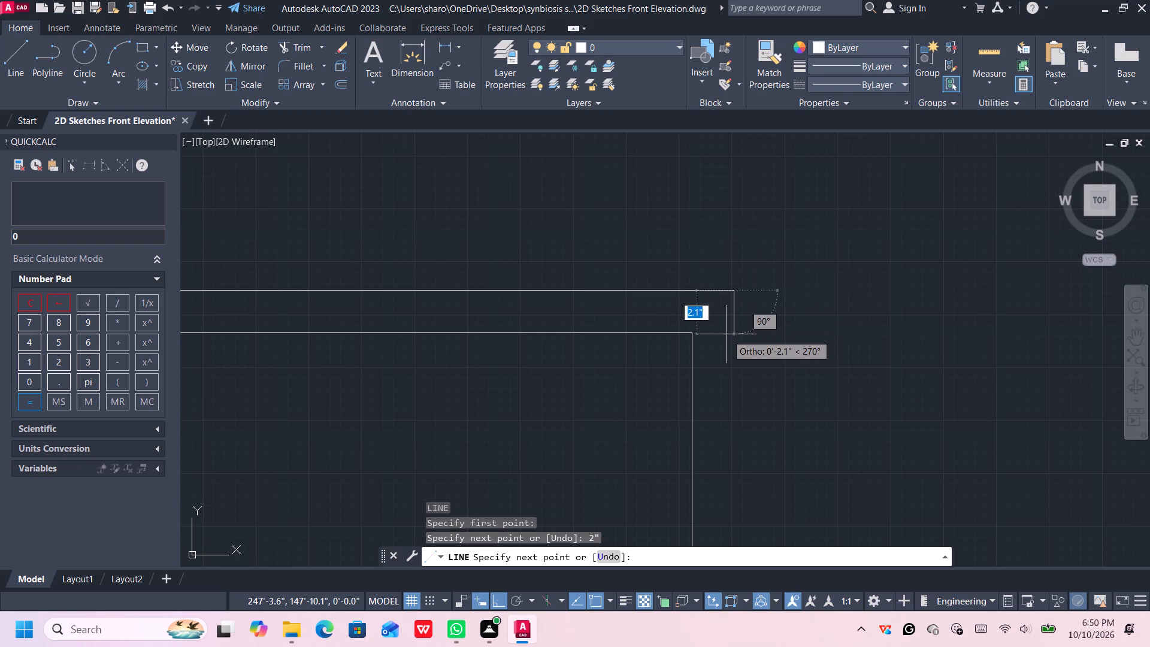
{"action": "key", "text": "2"}
{"action": "key", "text": "shift+quotedbl"}
{"action": "key", "text": "Return"}
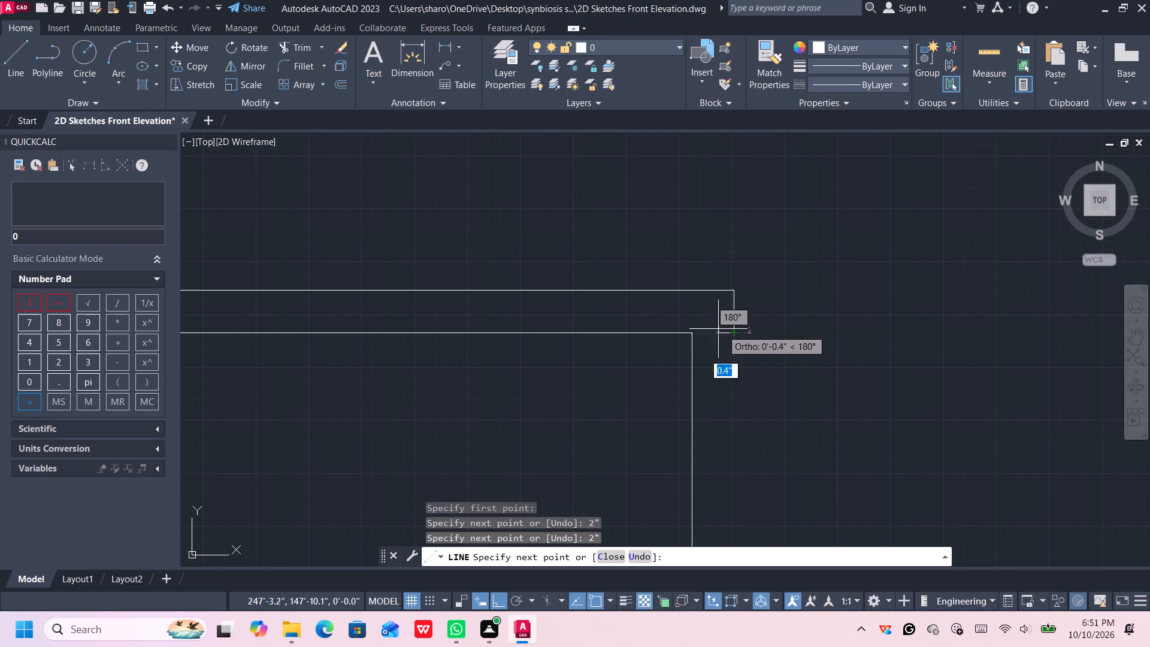
{"action": "left_click", "coordinate": [691, 331]}
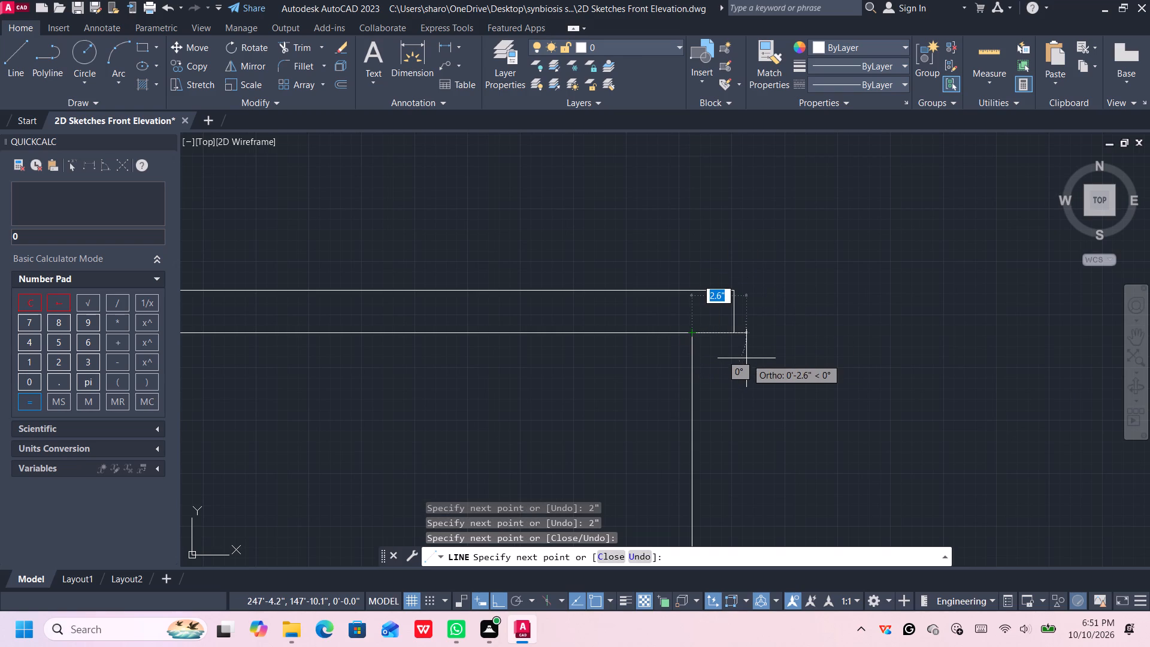
{"action": "key", "text": "Escape"}
Close the tower cap's left end with lines running 2" outward, 2" down and back to the outer wall's top corner.
{"action": "scroll", "coordinate": [728, 350], "scroll_direction": "down", "scroll_amount": 7}
{"action": "scroll", "coordinate": [574, 396], "scroll_direction": "up", "scroll_amount": 1}
{"action": "middle_click_drag", "start_coordinate": [579, 397], "coordinate": [872, 394]}
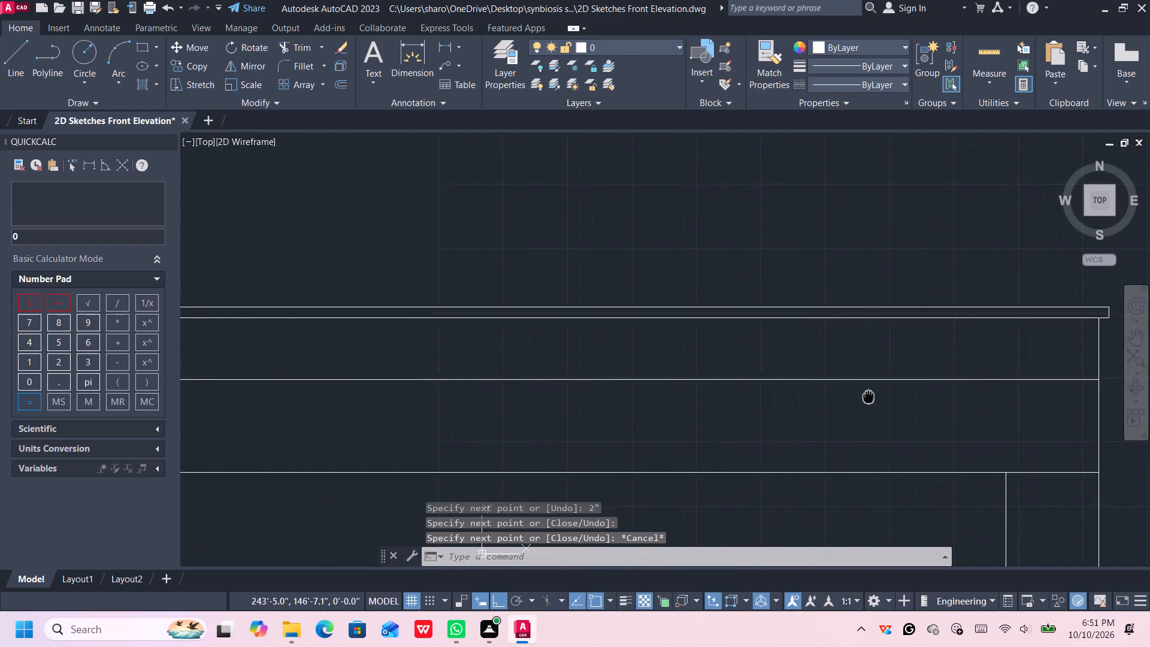
{"action": "middle_click_drag", "start_coordinate": [872, 394], "coordinate": [931, 388]}
{"action": "scroll", "coordinate": [967, 377], "scroll_direction": "down", "scroll_amount": 1}
{"action": "middle_click_drag", "start_coordinate": [286, 344], "coordinate": [471, 359]}
{"action": "scroll", "coordinate": [430, 343], "scroll_direction": "up", "scroll_amount": 1}
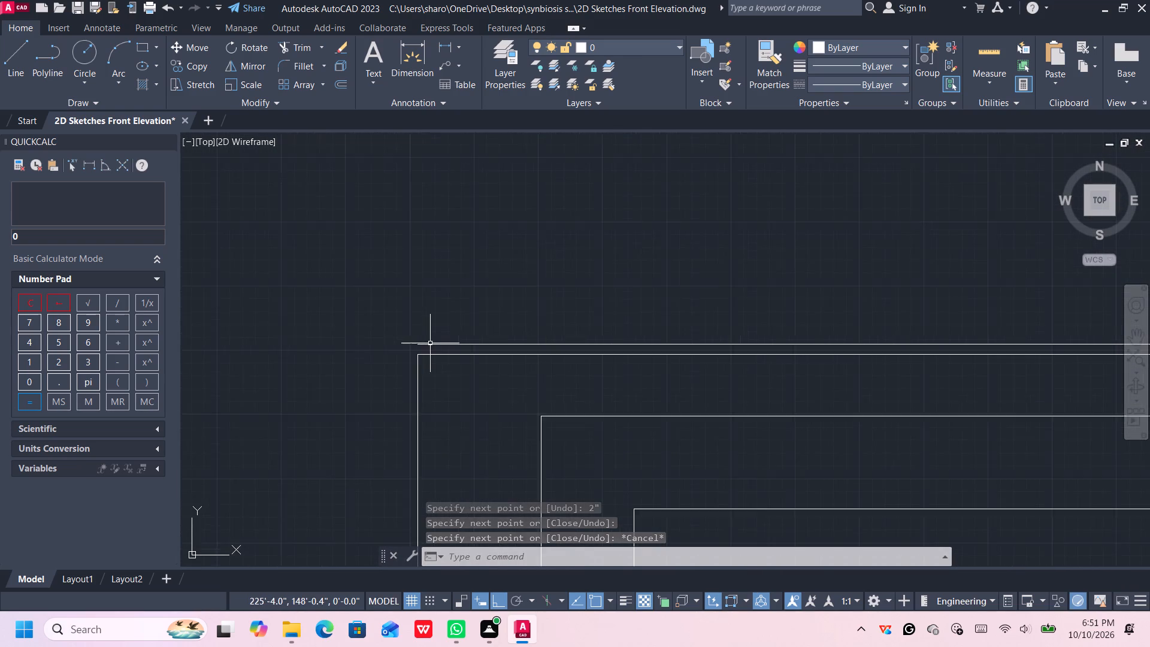
{"action": "scroll", "coordinate": [430, 343], "scroll_direction": "up", "scroll_amount": 1}
{"action": "key", "text": "l"}
{"action": "key", "text": "Return"}
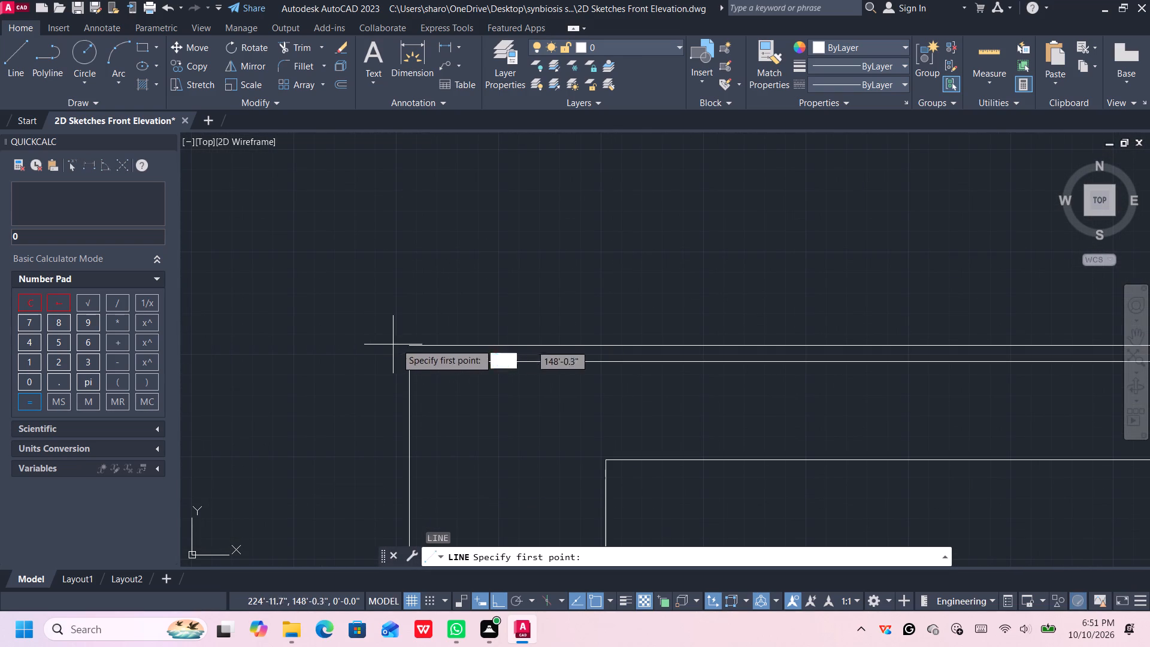
{"action": "left_click", "coordinate": [408, 346]}
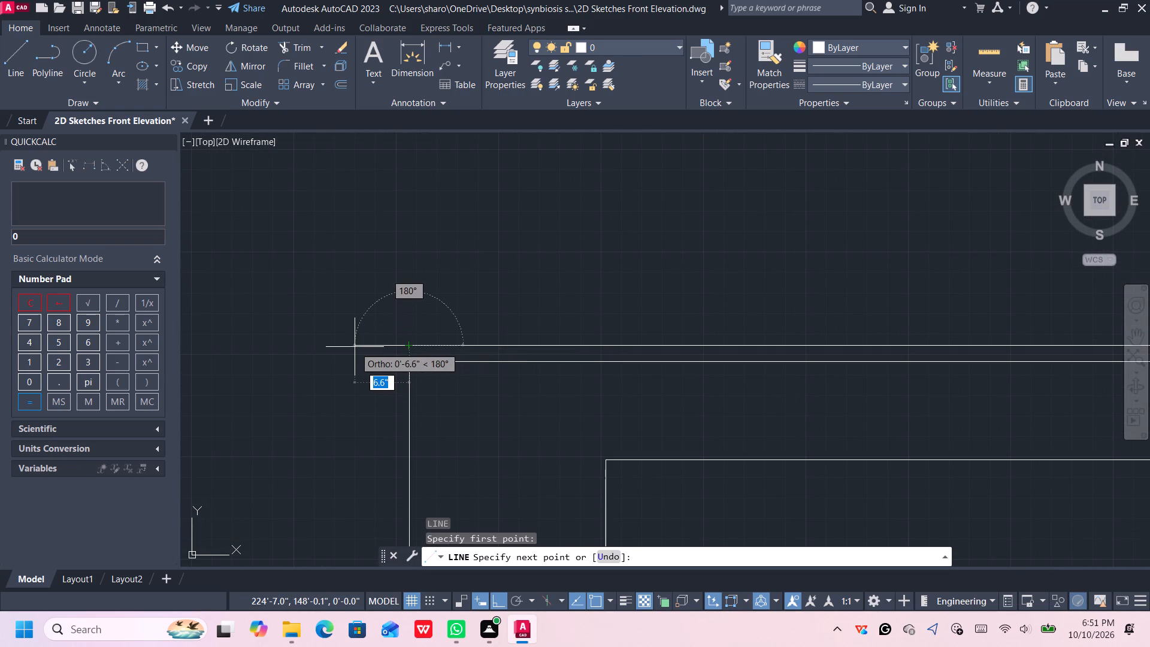
{"action": "type", "text": "2\""}
{"action": "key", "text": "Return"}
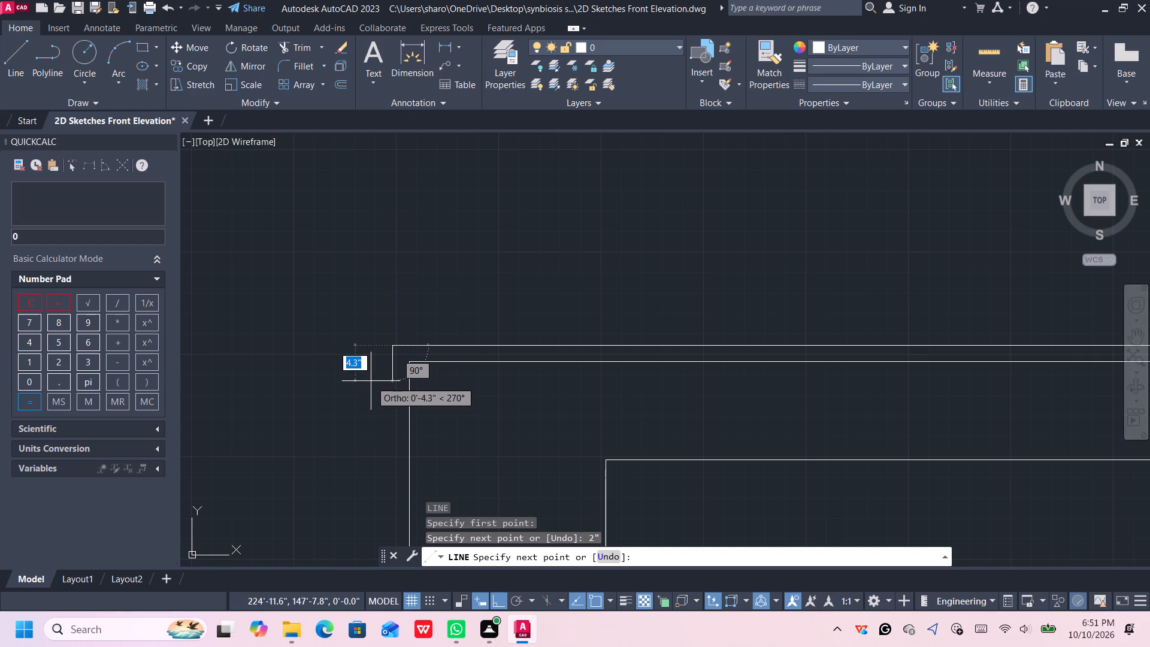
{"action": "key", "text": "2"}
{"action": "key", "text": "shift+quotedbl"}
{"action": "key", "text": "Return"}
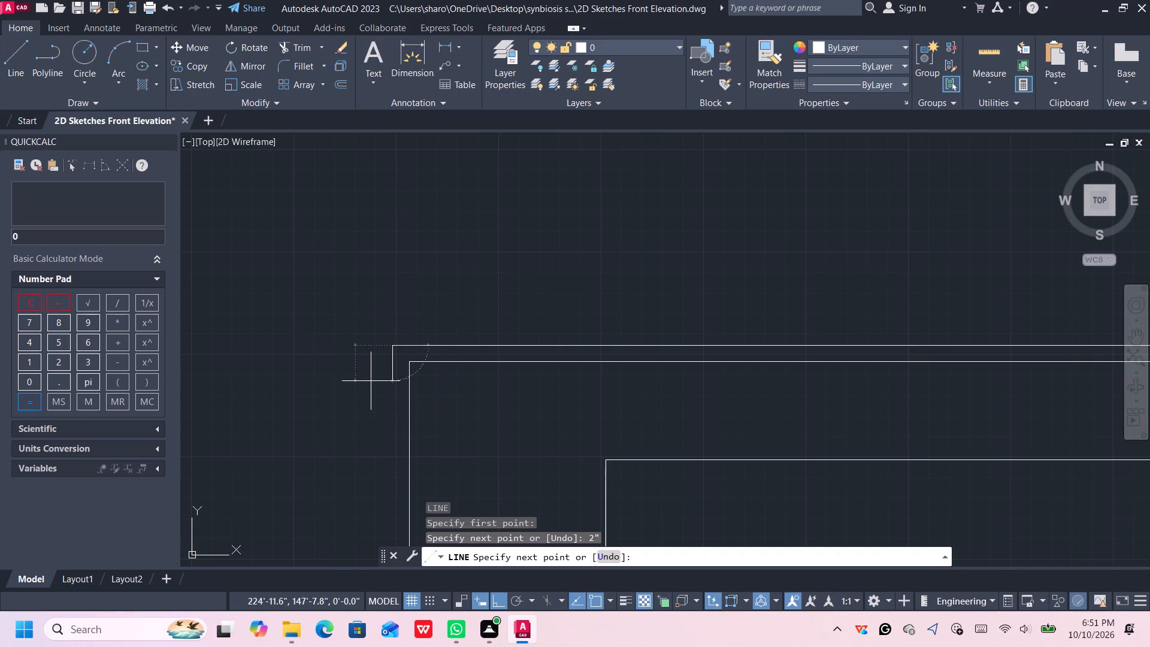
{"action": "left_click", "coordinate": [409, 361]}
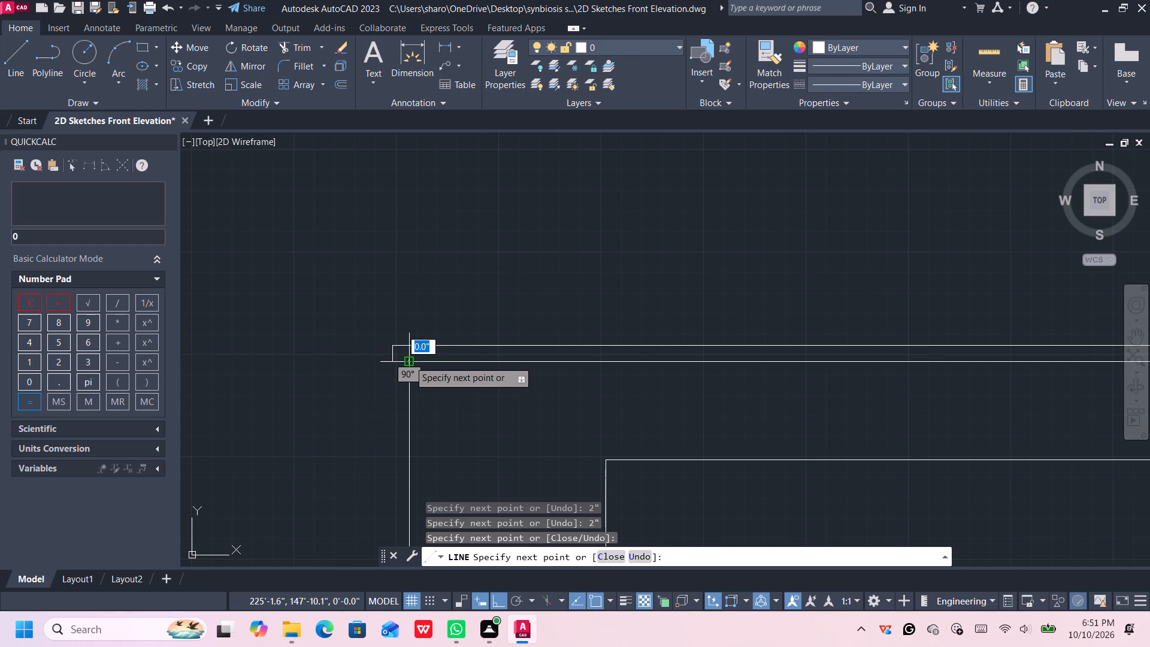
{"action": "key", "text": "Escape"}
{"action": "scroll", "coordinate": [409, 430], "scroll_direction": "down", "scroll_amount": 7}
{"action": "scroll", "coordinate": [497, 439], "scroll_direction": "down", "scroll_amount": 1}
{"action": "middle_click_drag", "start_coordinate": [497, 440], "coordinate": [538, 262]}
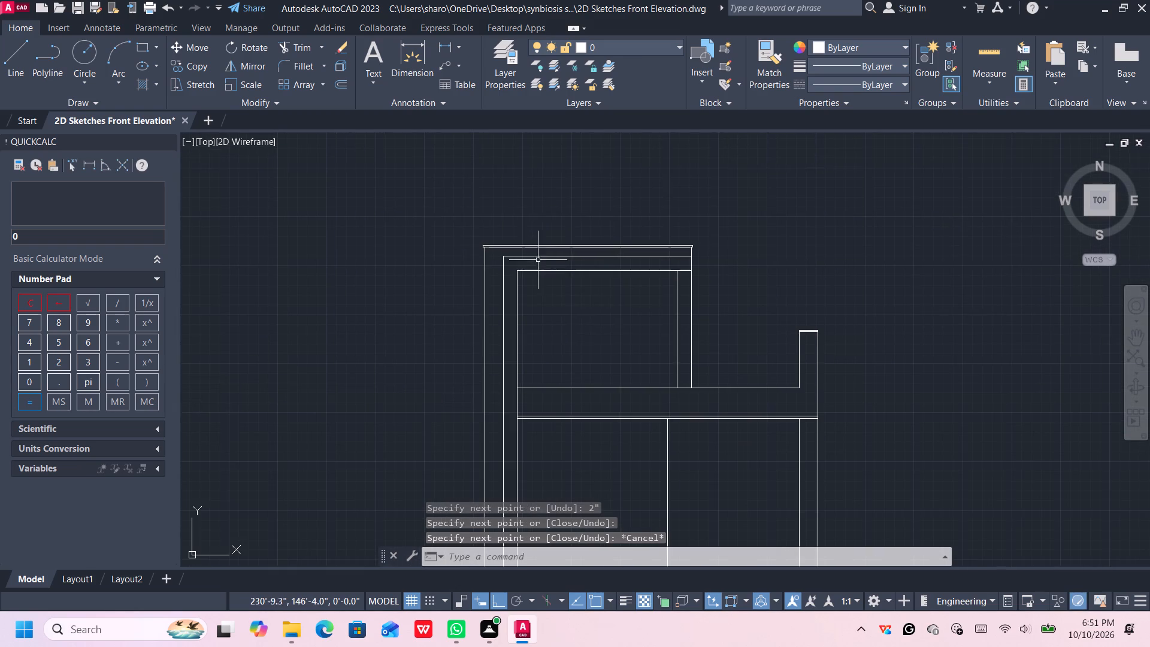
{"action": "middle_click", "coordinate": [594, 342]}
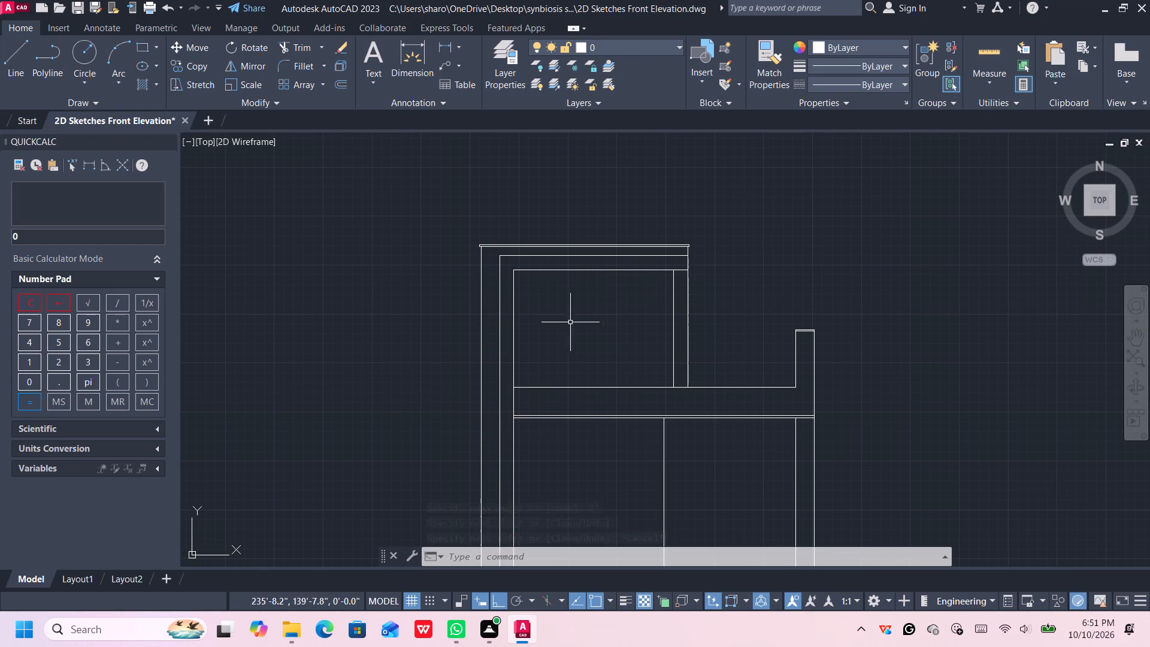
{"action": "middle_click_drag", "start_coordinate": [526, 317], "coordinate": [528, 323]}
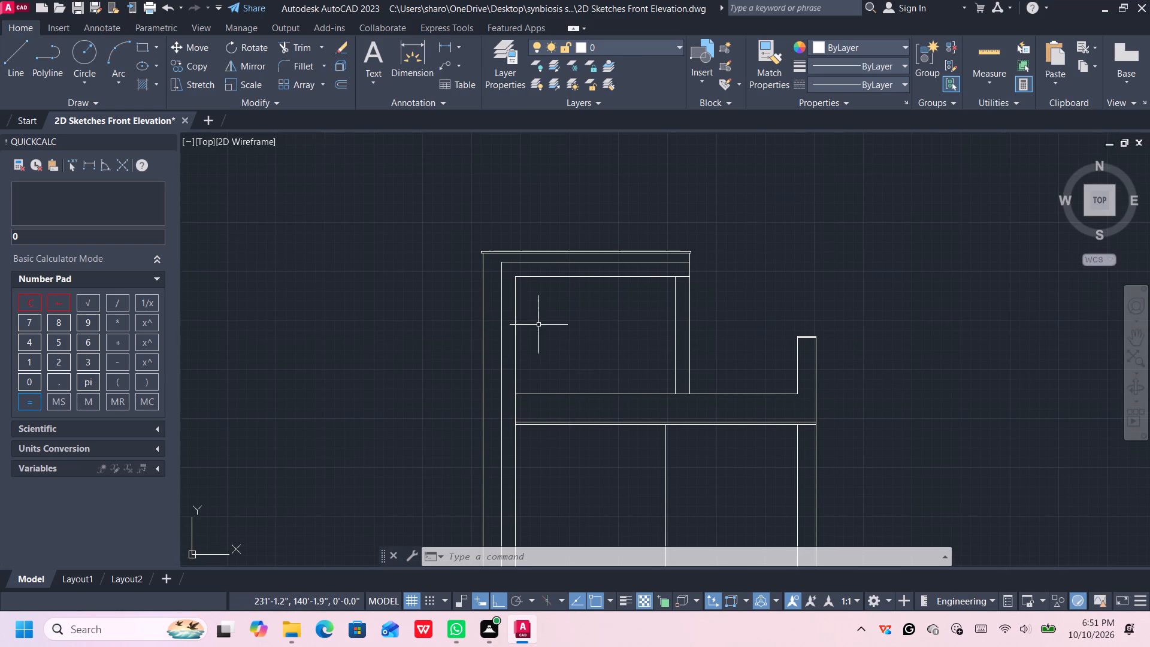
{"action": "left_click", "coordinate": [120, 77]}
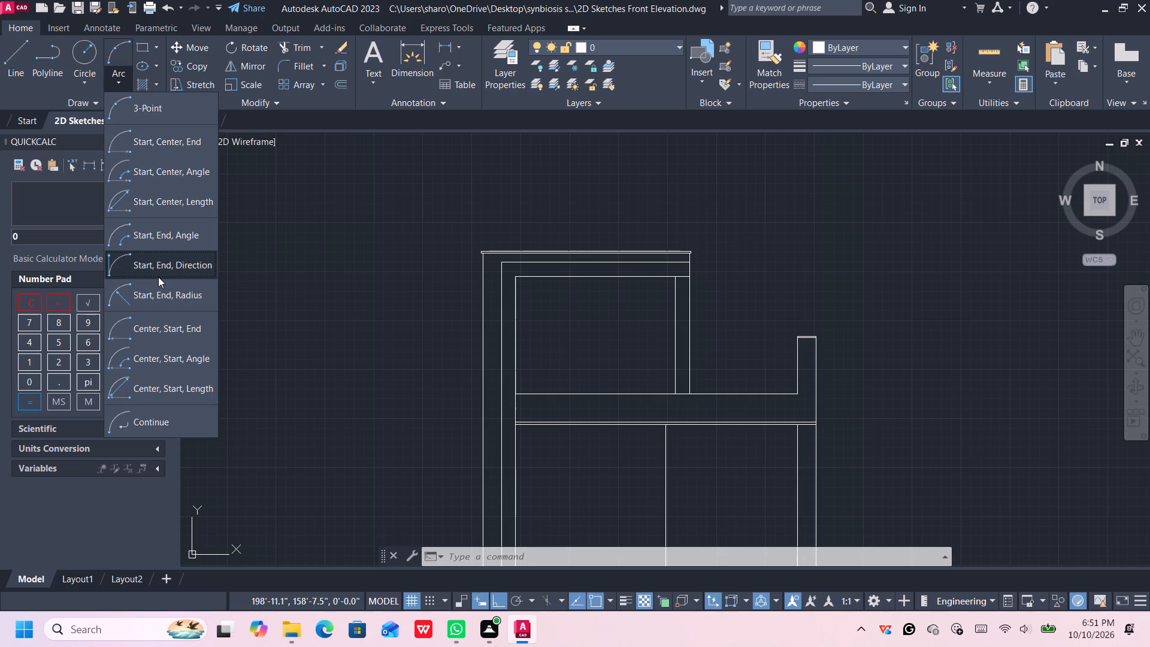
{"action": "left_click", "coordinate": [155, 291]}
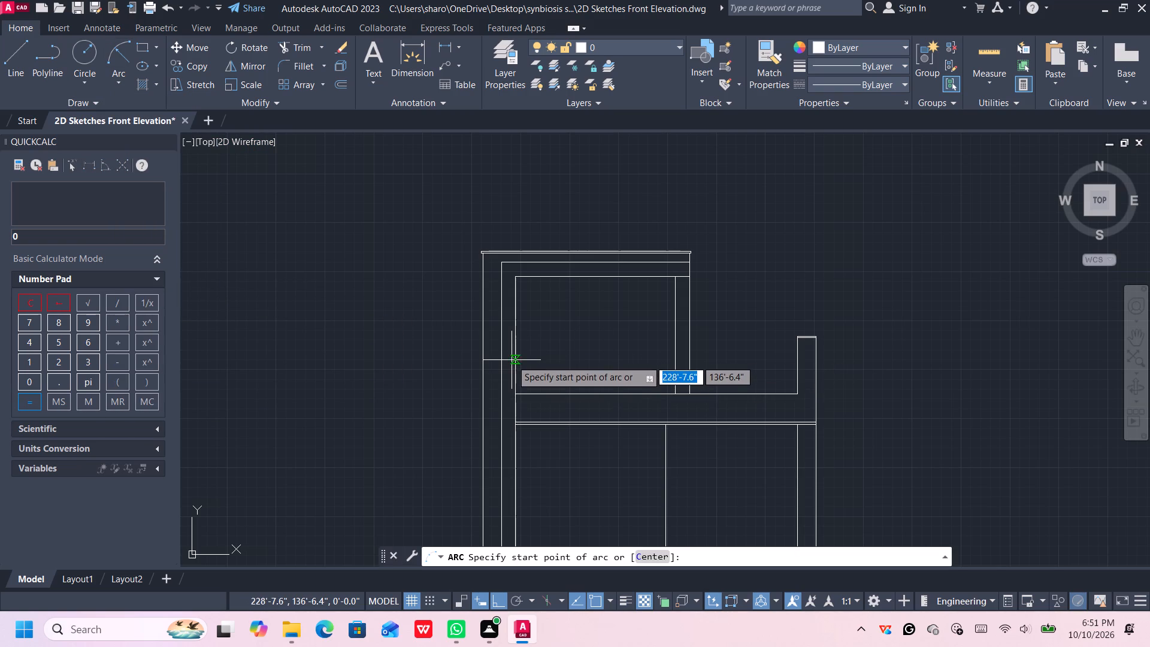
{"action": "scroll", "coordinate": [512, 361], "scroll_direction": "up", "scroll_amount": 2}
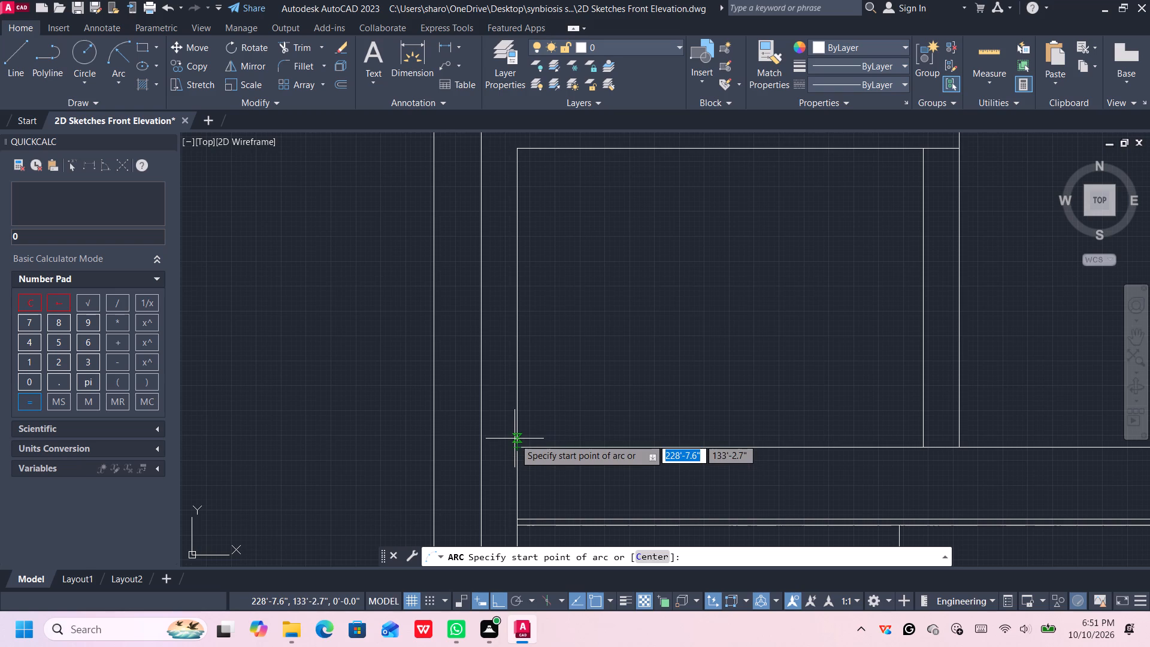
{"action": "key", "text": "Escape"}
Draw a 7' by 7' rectangle inside the tower opening, down and right from its top-left inner corner.
{"action": "middle_click_drag", "start_coordinate": [599, 308], "coordinate": [593, 329]}
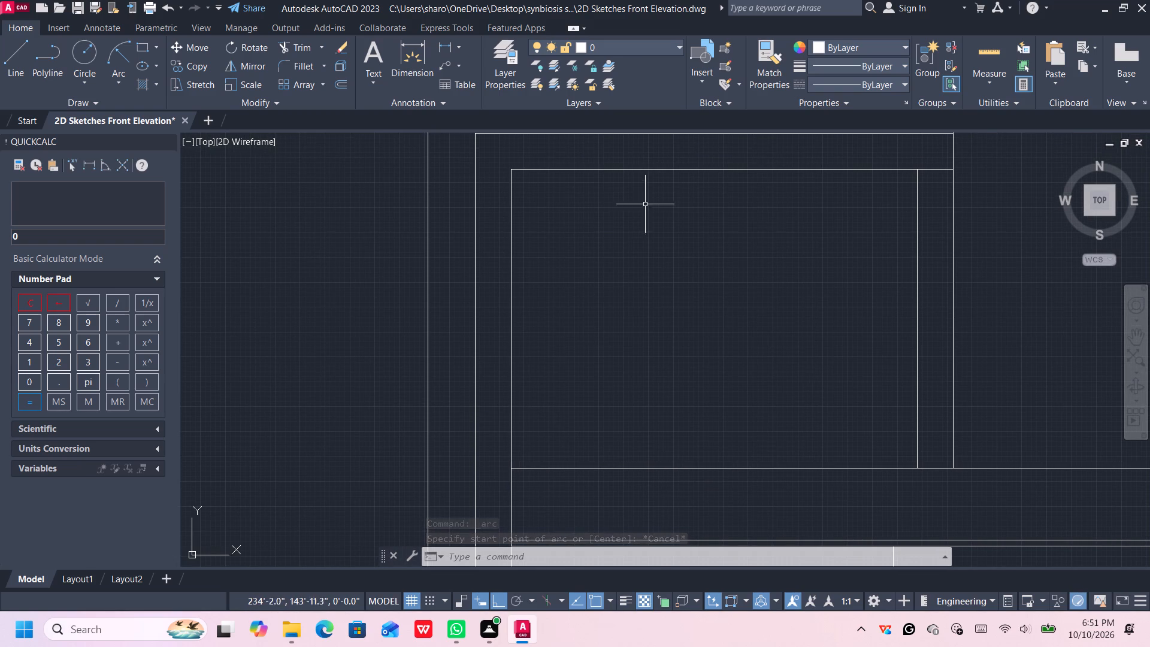
{"action": "left_click", "coordinate": [147, 47]}
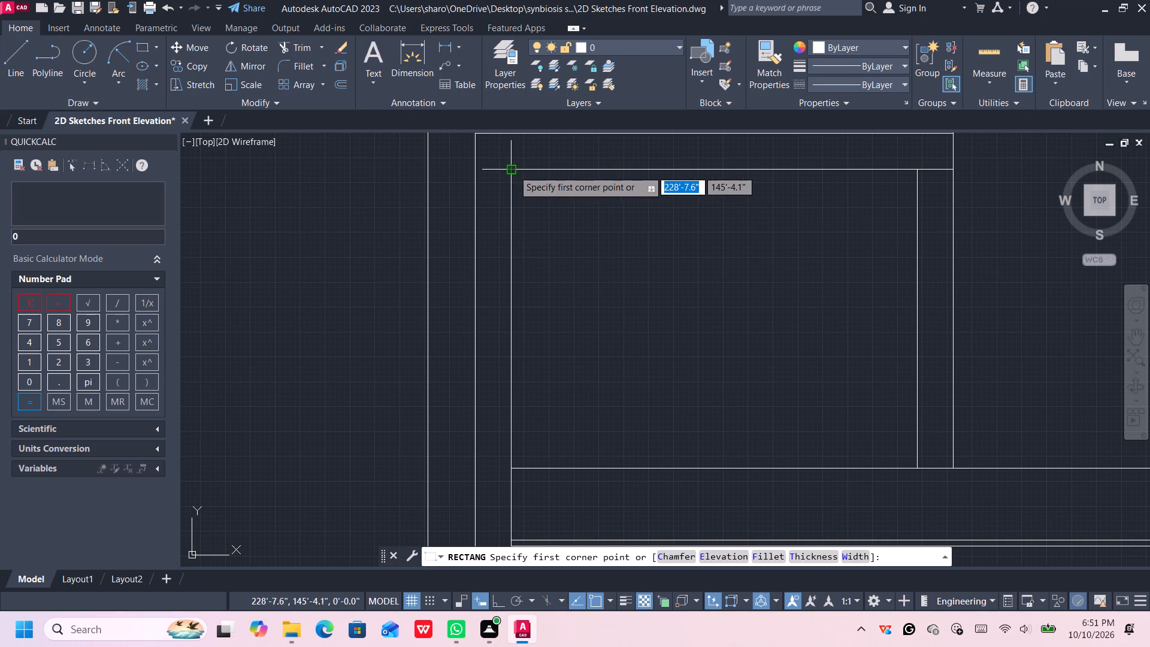
{"action": "left_click", "coordinate": [513, 170]}
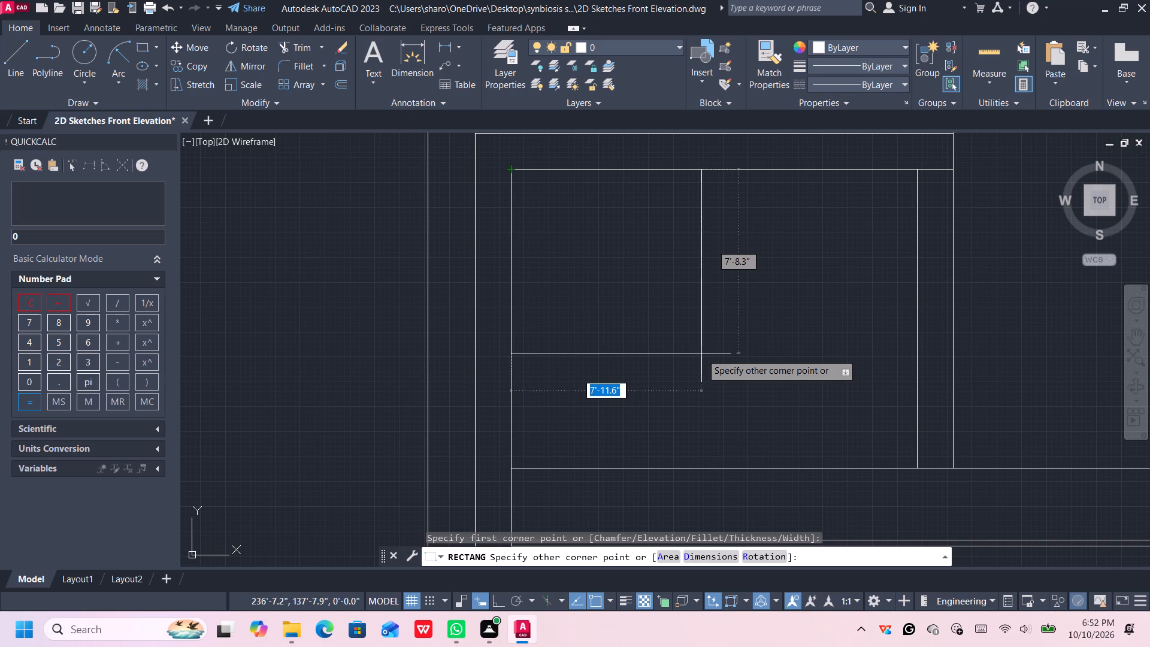
{"action": "type", "text": "77"}
{"action": "key", "text": "BackSpace"}
{"action": "key", "text": "apostrophe"}
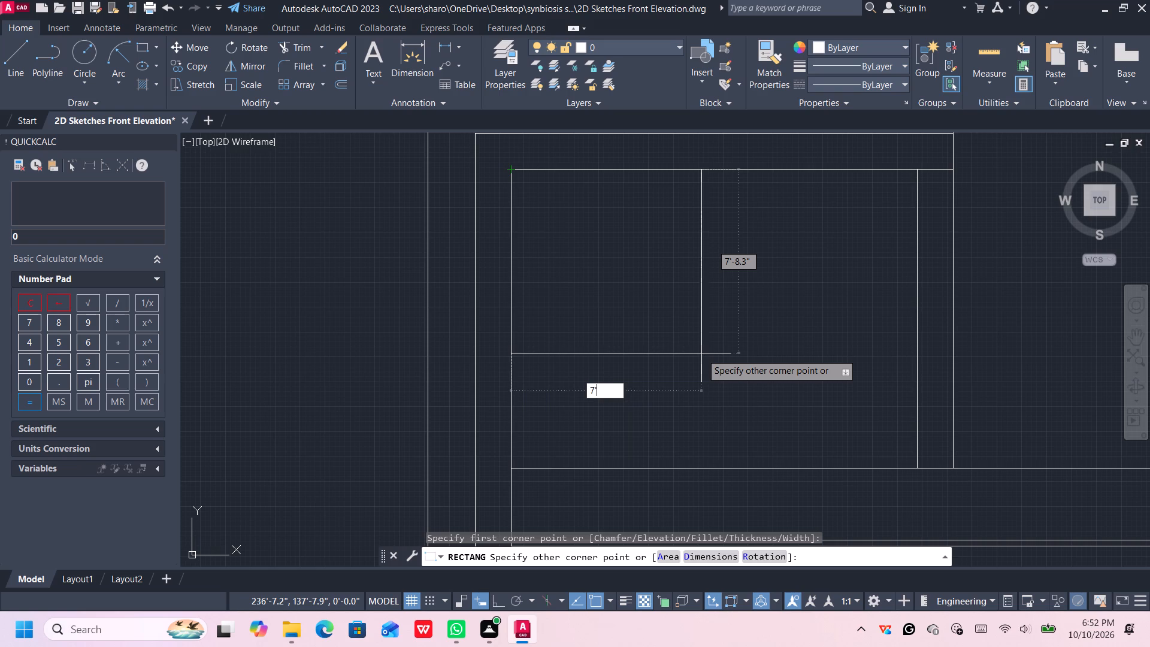
{"action": "key", "text": "Tab"}
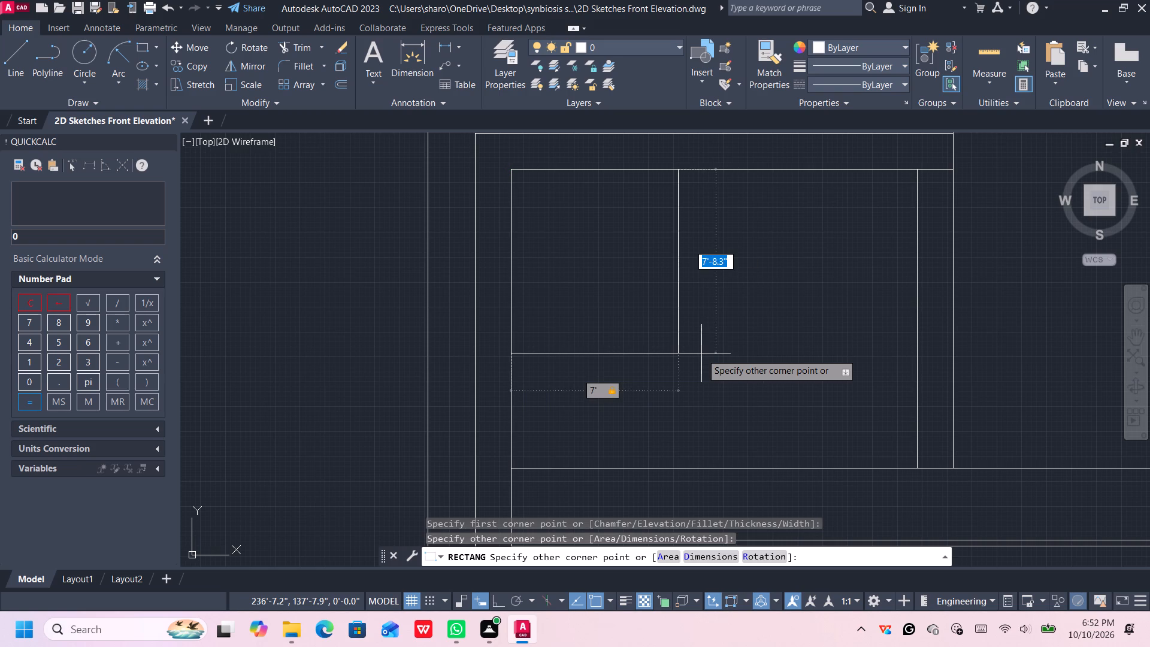
{"action": "type", "text": "7'"}
{"action": "key", "text": "Return"}
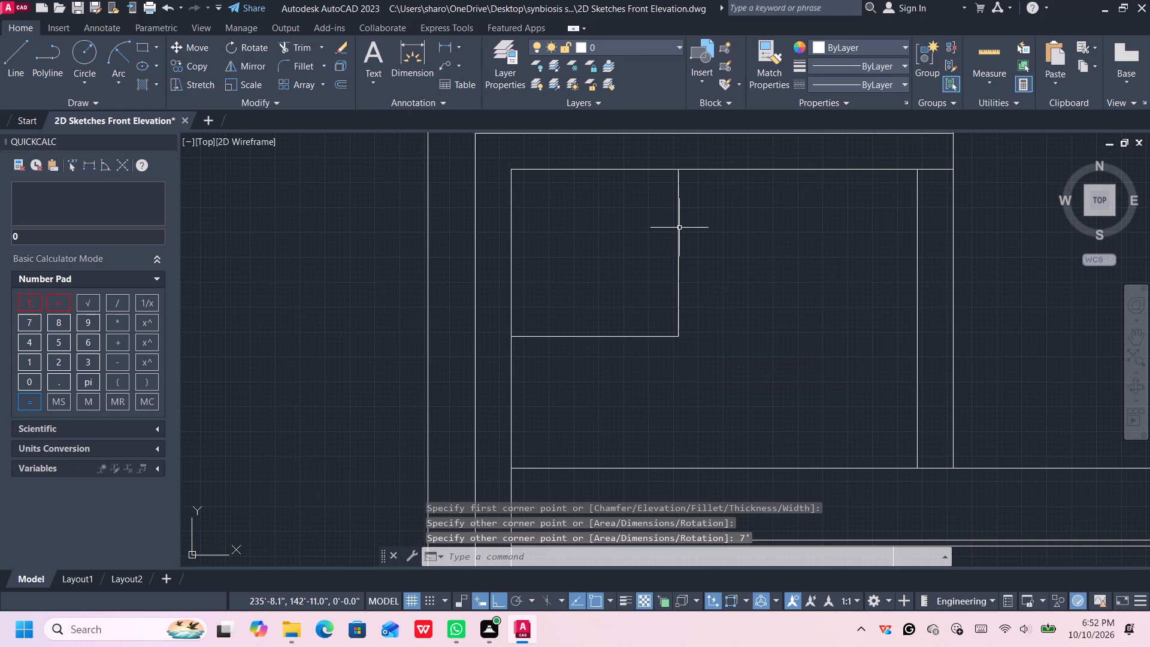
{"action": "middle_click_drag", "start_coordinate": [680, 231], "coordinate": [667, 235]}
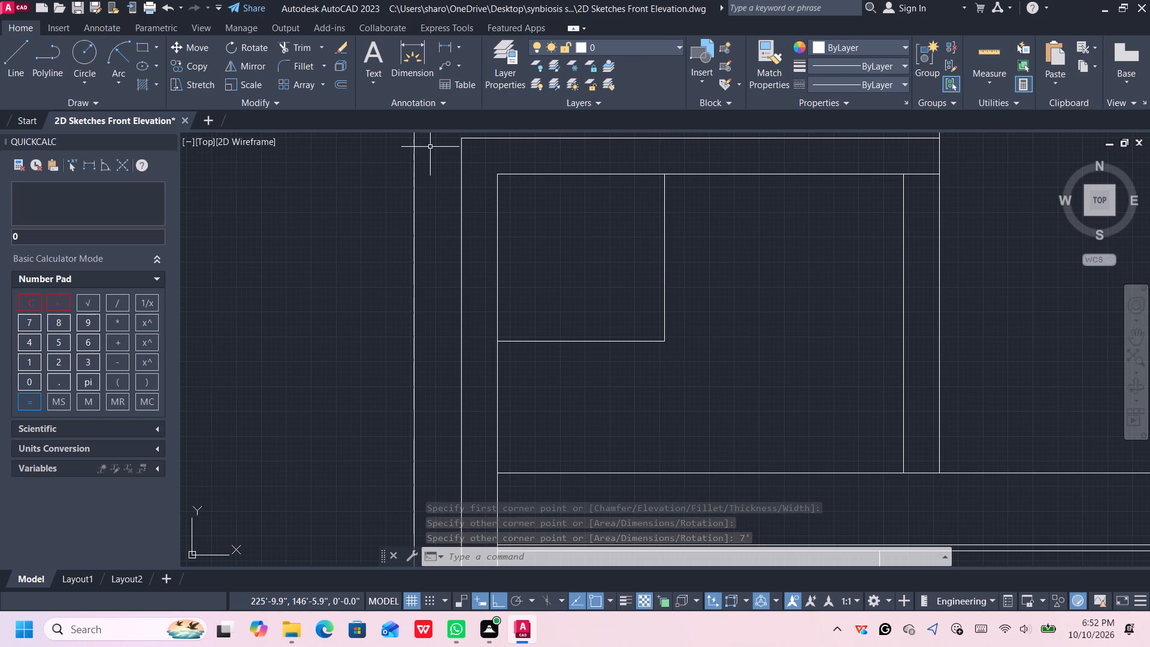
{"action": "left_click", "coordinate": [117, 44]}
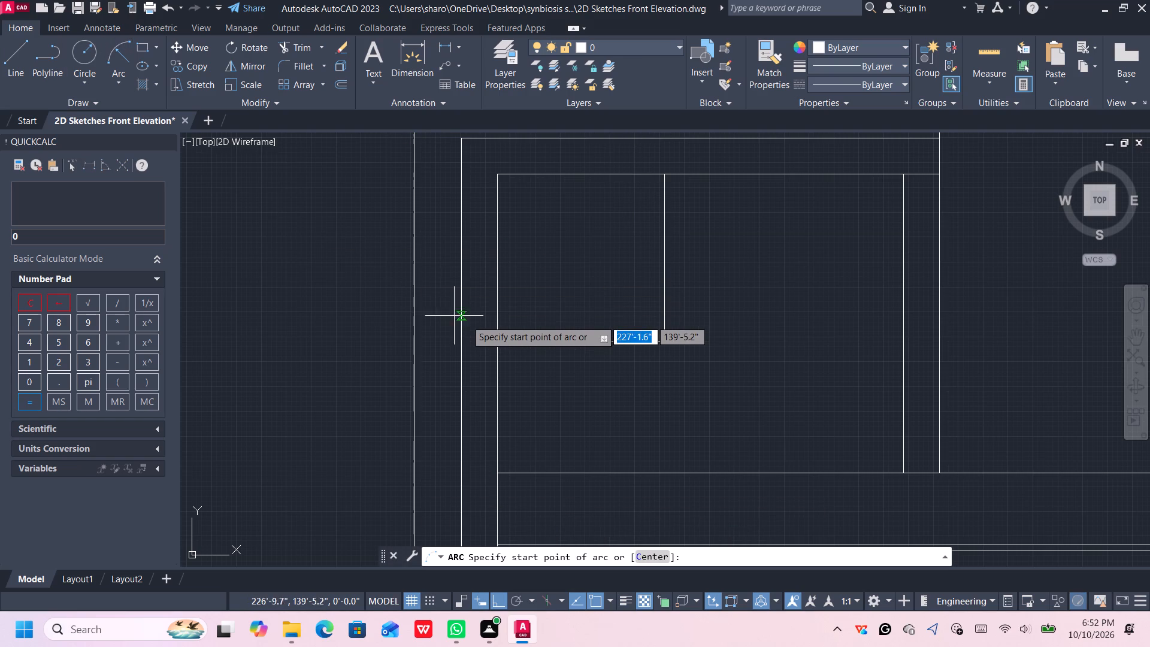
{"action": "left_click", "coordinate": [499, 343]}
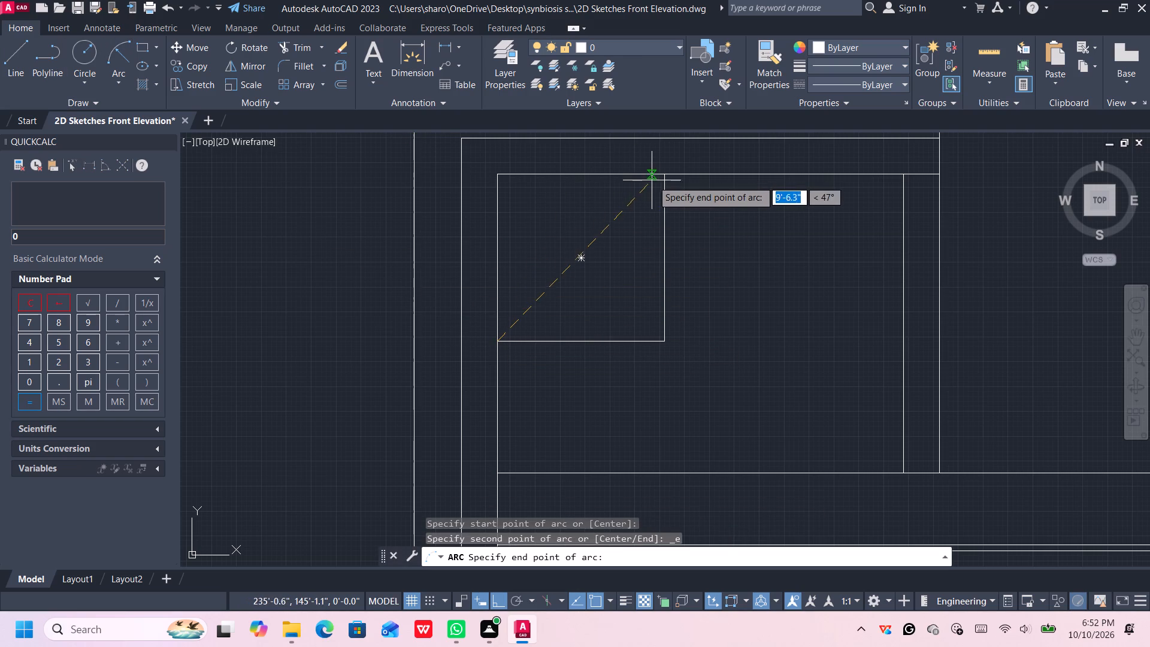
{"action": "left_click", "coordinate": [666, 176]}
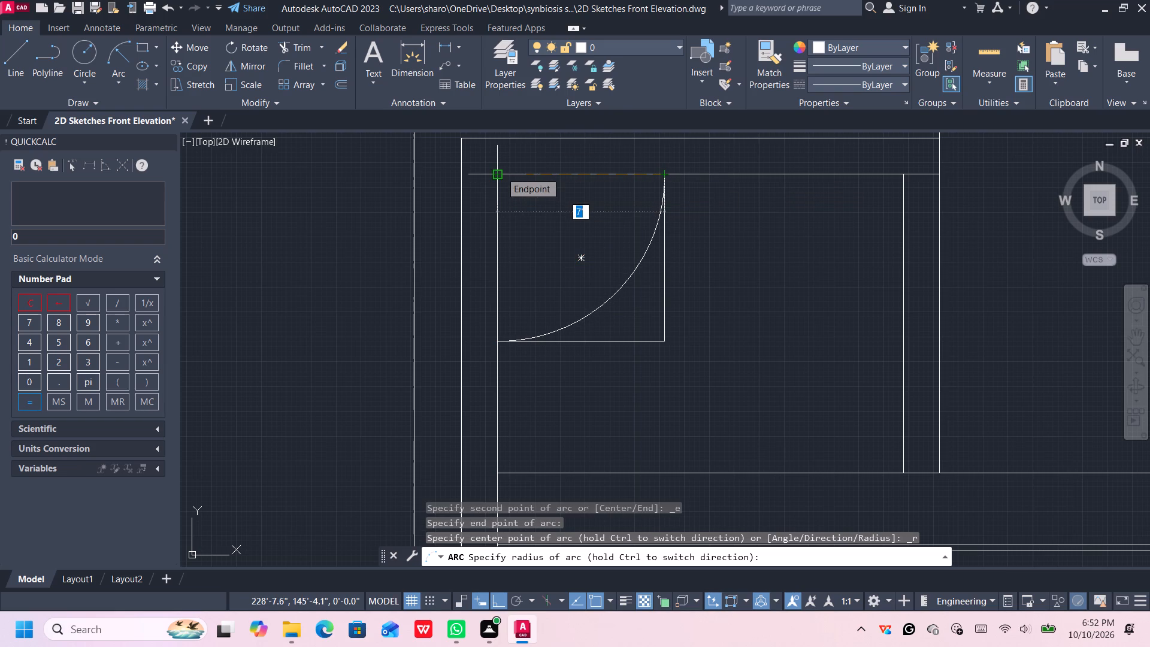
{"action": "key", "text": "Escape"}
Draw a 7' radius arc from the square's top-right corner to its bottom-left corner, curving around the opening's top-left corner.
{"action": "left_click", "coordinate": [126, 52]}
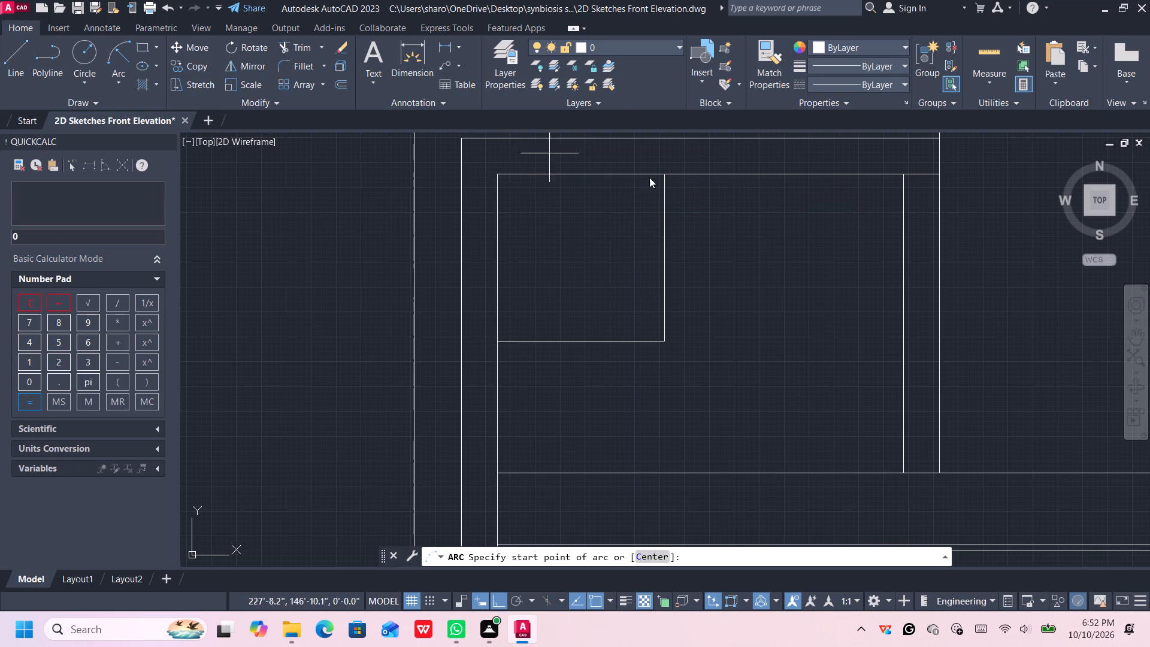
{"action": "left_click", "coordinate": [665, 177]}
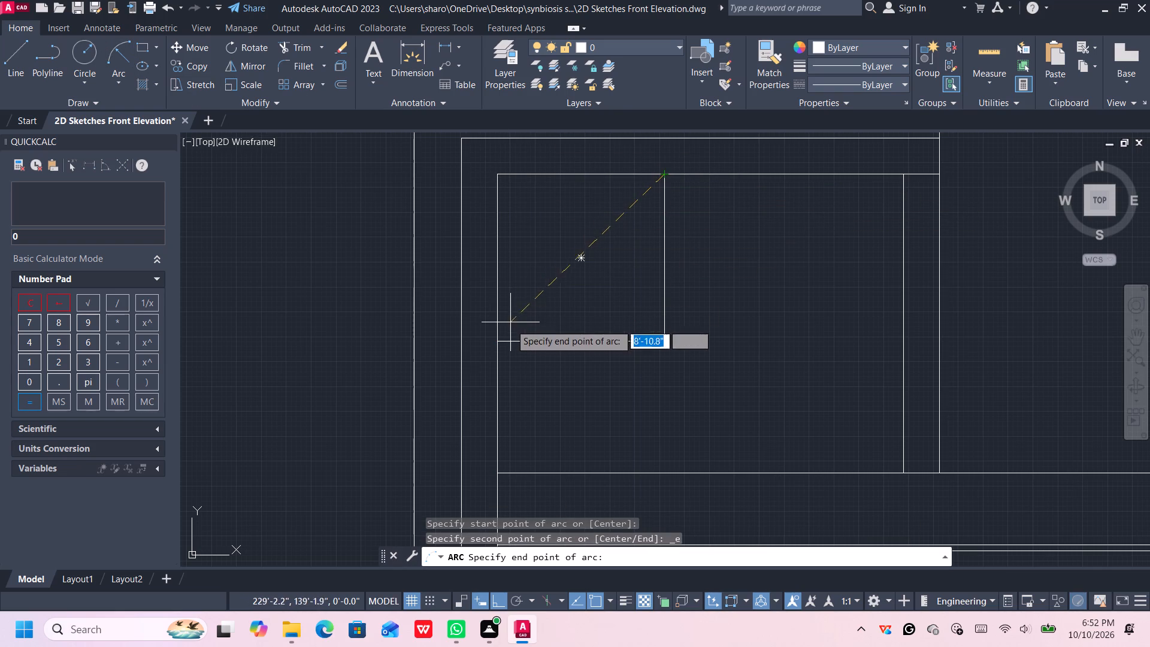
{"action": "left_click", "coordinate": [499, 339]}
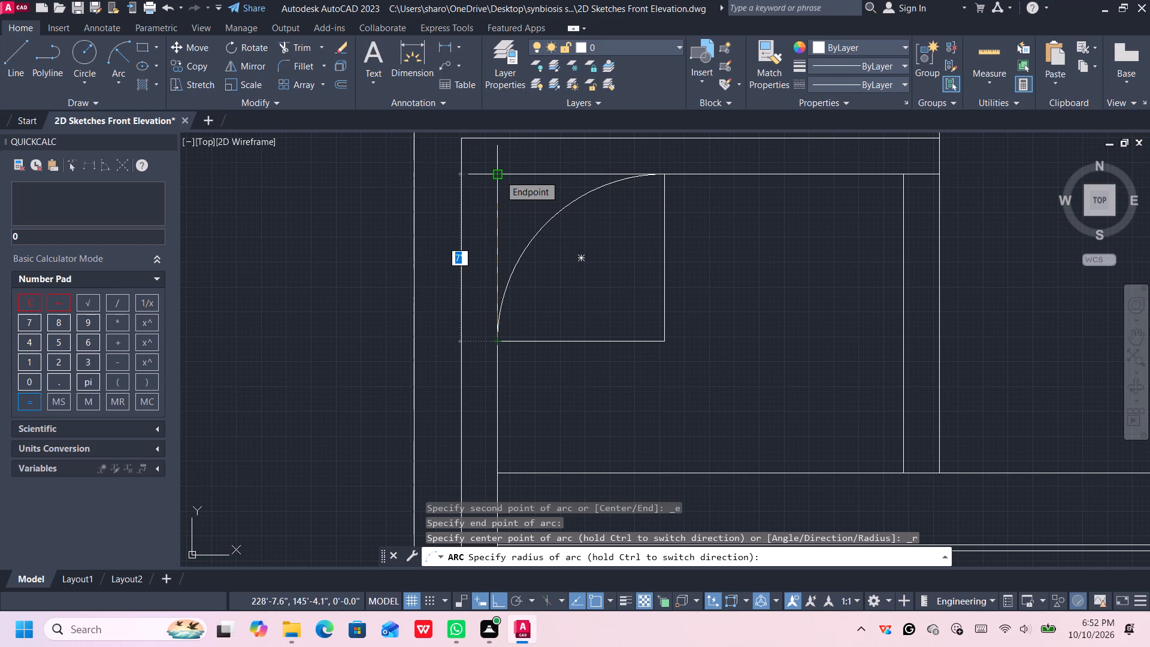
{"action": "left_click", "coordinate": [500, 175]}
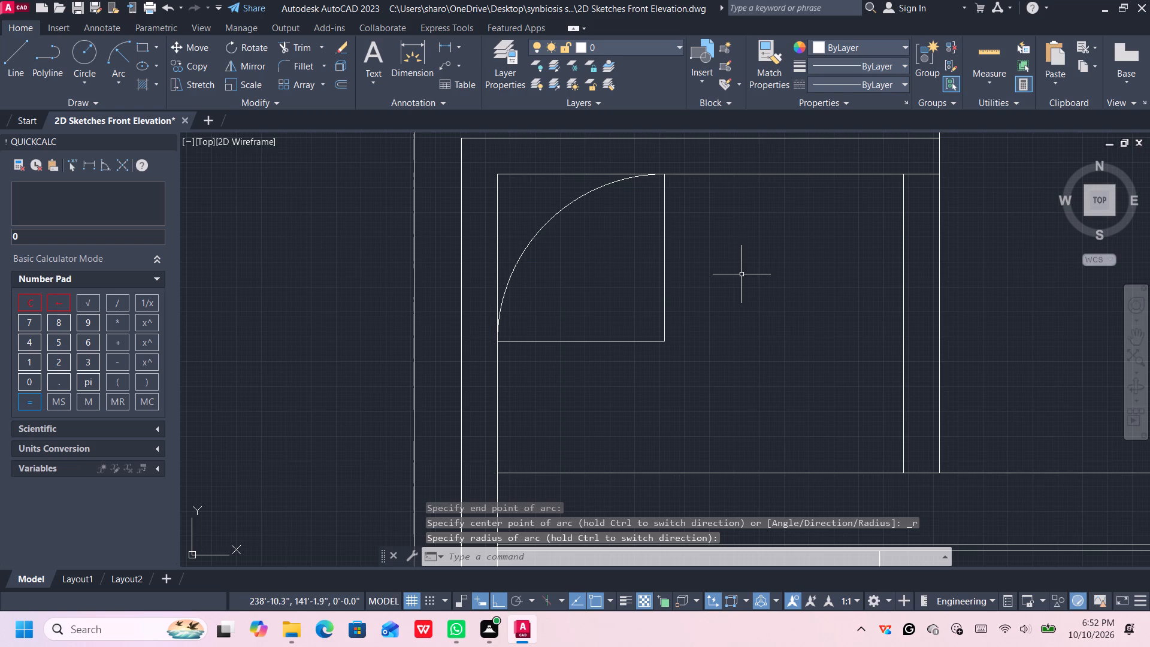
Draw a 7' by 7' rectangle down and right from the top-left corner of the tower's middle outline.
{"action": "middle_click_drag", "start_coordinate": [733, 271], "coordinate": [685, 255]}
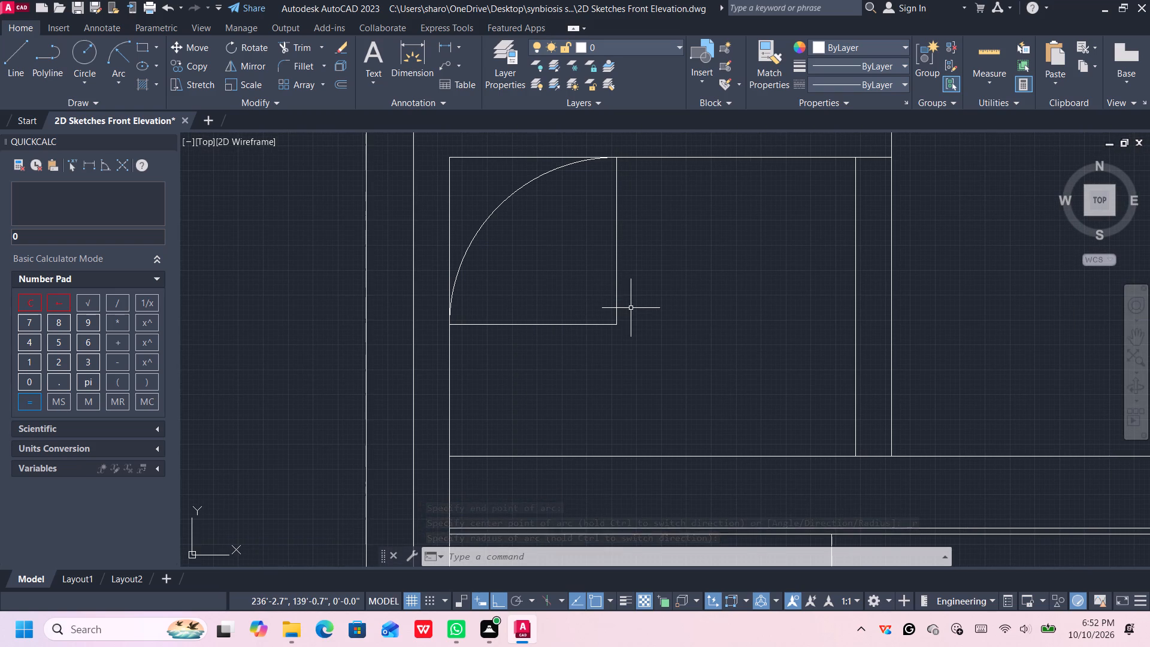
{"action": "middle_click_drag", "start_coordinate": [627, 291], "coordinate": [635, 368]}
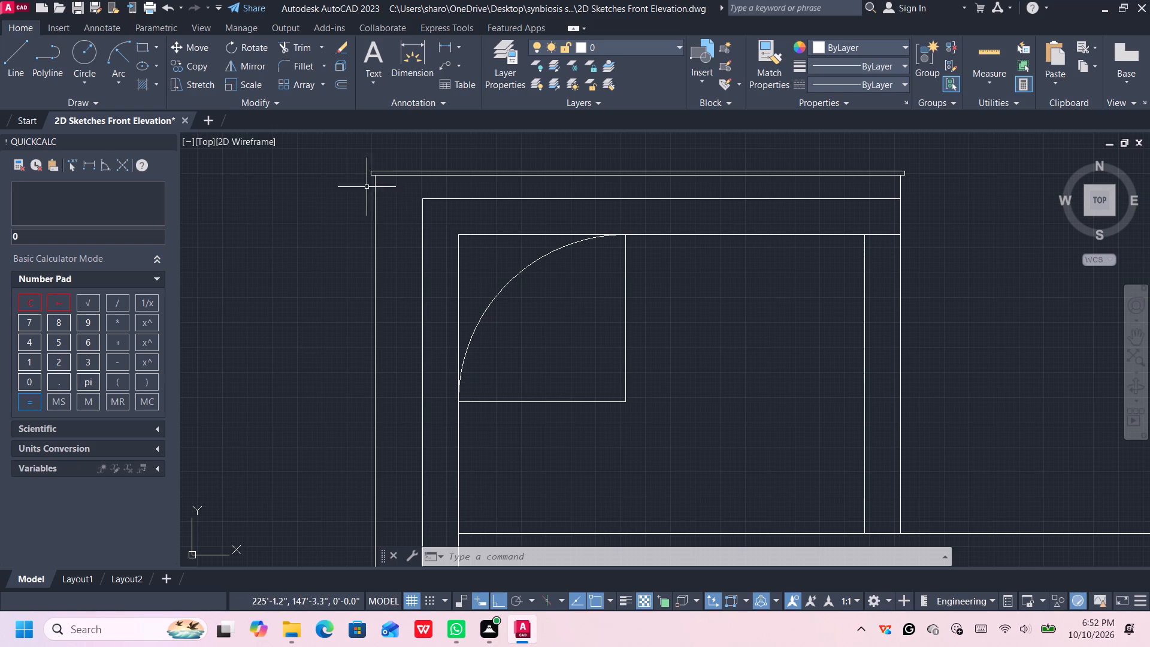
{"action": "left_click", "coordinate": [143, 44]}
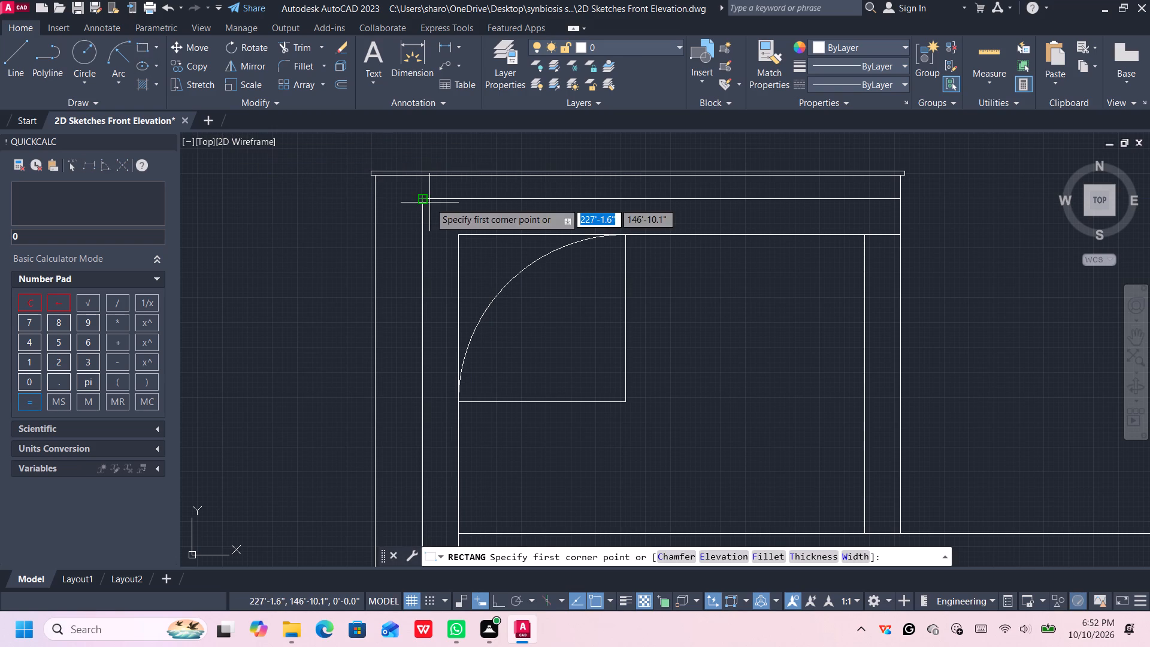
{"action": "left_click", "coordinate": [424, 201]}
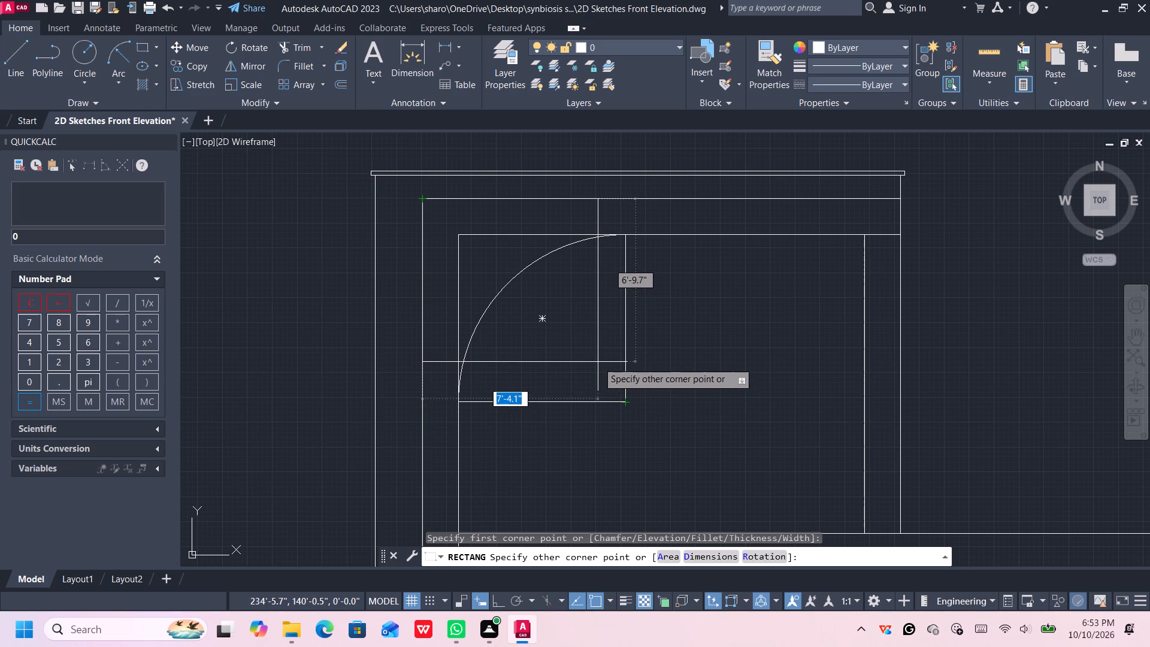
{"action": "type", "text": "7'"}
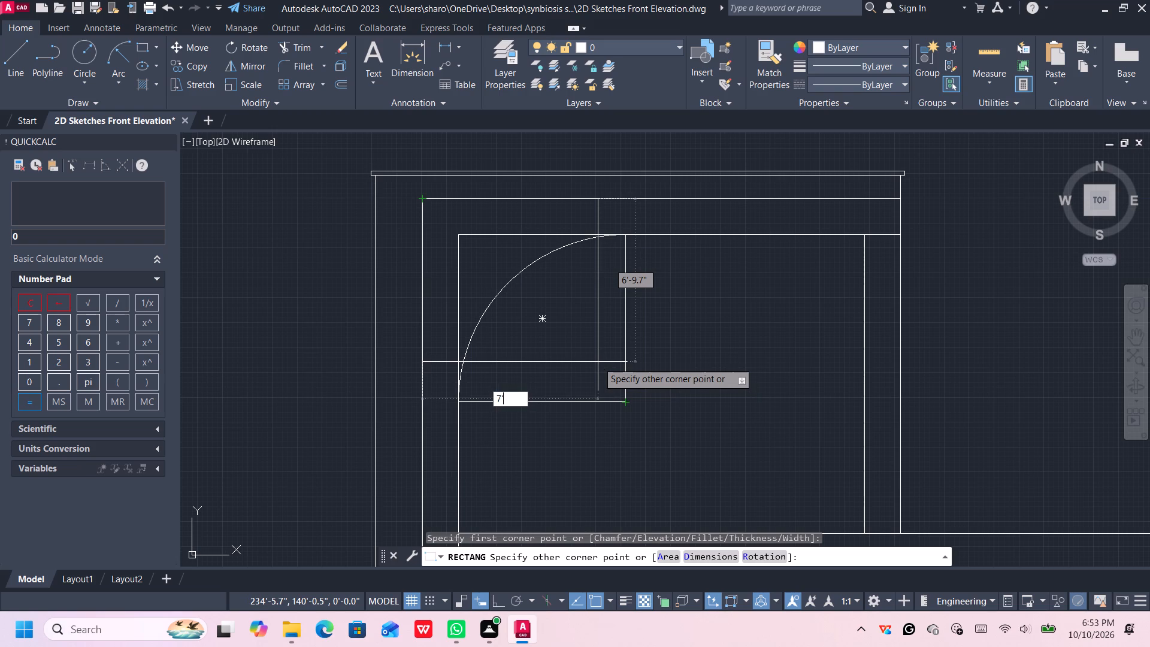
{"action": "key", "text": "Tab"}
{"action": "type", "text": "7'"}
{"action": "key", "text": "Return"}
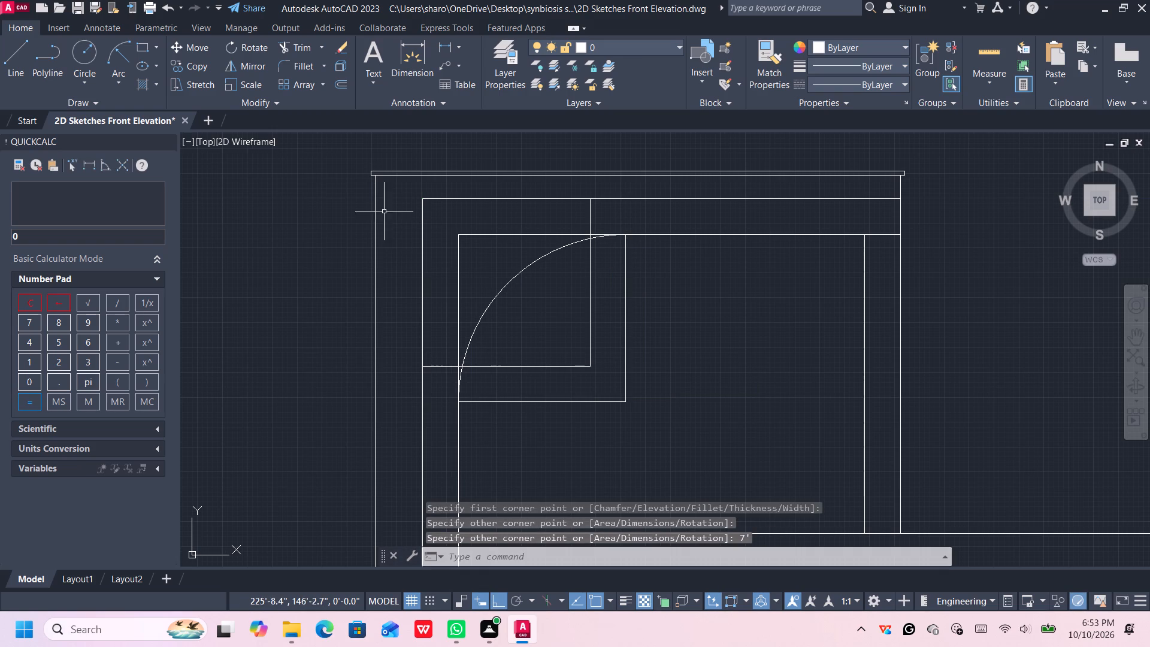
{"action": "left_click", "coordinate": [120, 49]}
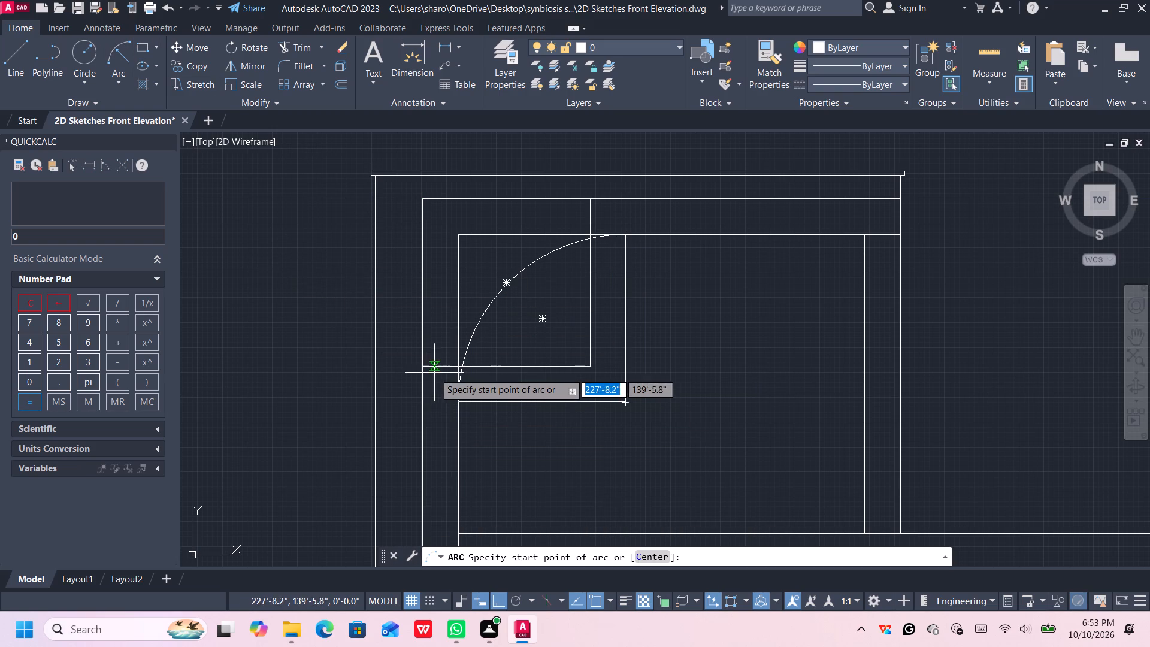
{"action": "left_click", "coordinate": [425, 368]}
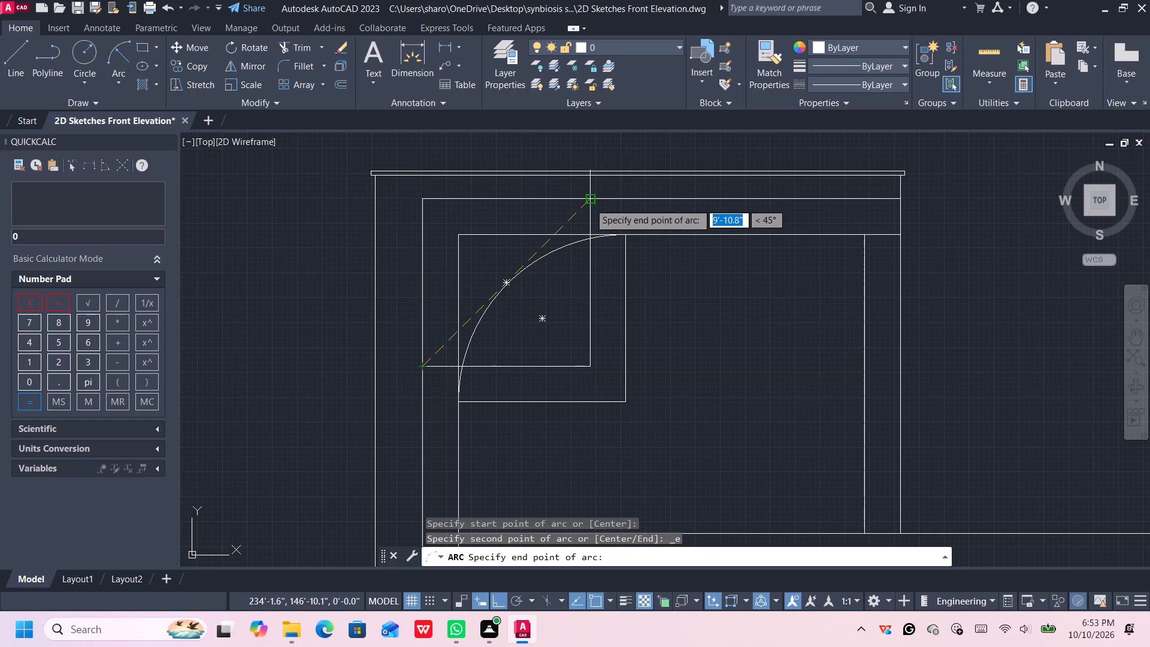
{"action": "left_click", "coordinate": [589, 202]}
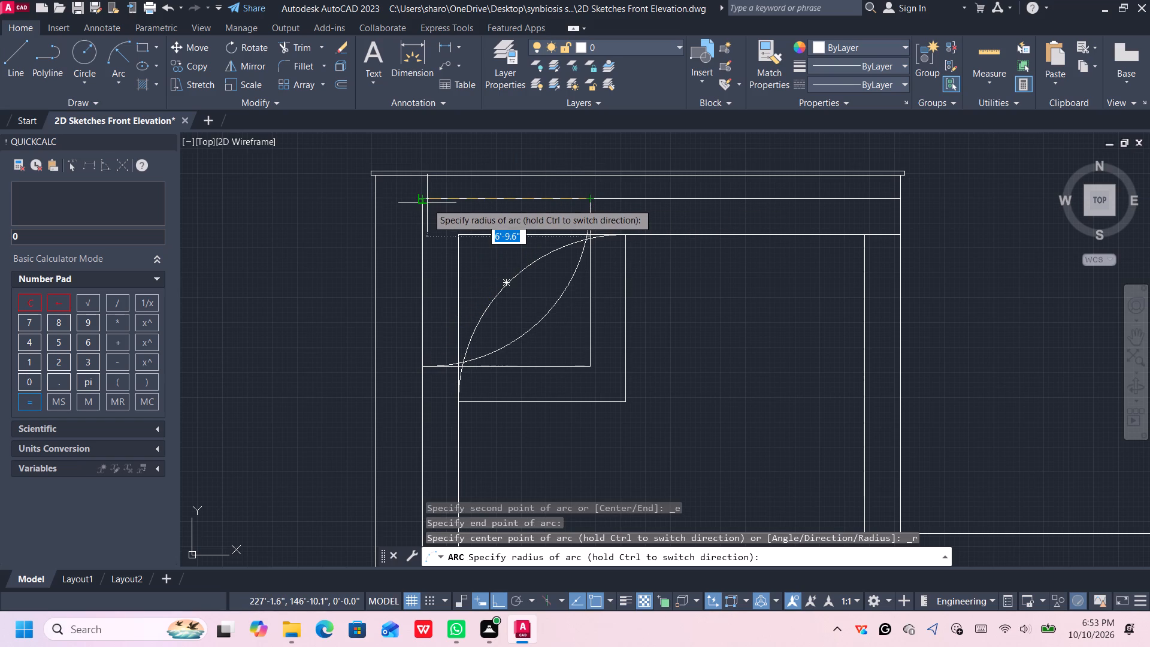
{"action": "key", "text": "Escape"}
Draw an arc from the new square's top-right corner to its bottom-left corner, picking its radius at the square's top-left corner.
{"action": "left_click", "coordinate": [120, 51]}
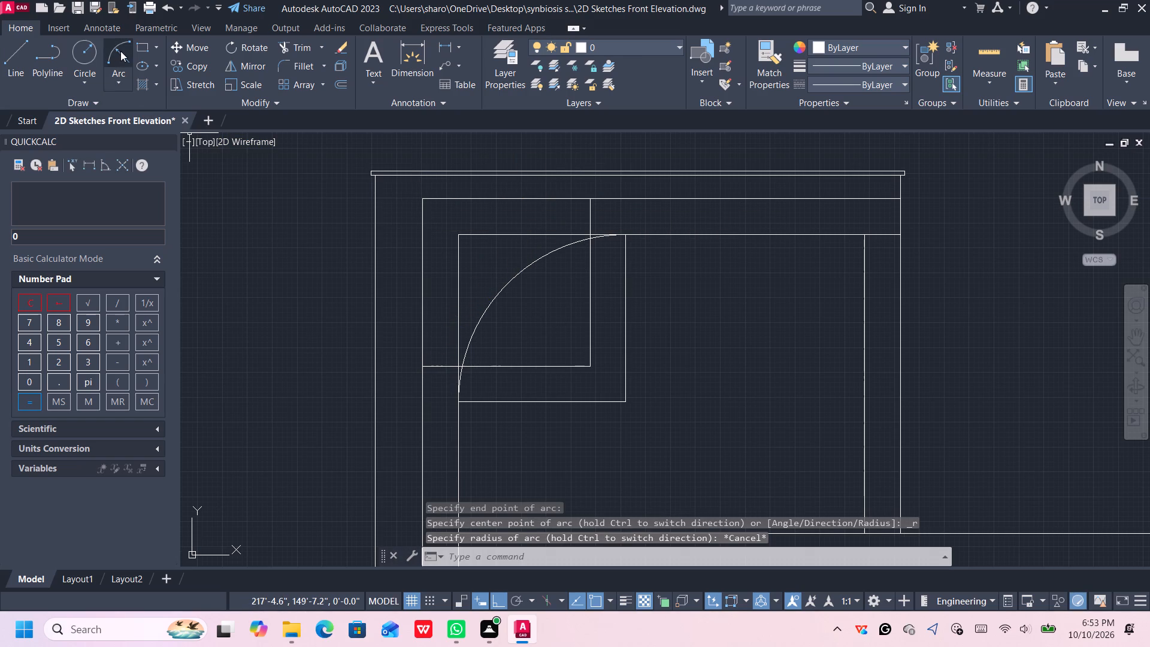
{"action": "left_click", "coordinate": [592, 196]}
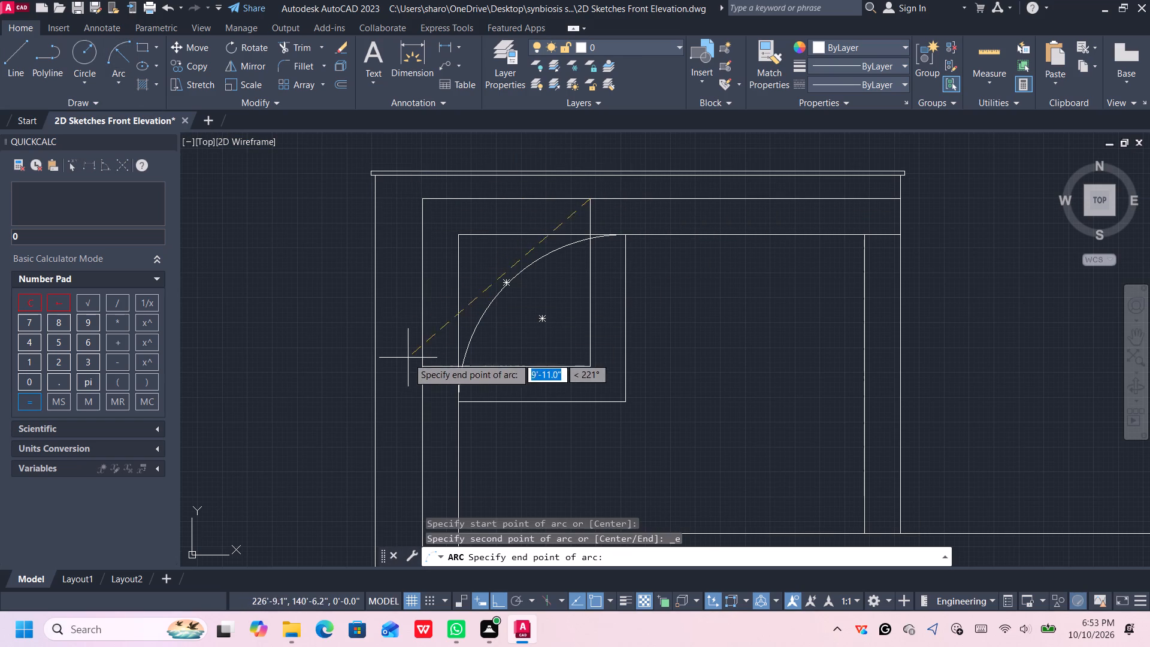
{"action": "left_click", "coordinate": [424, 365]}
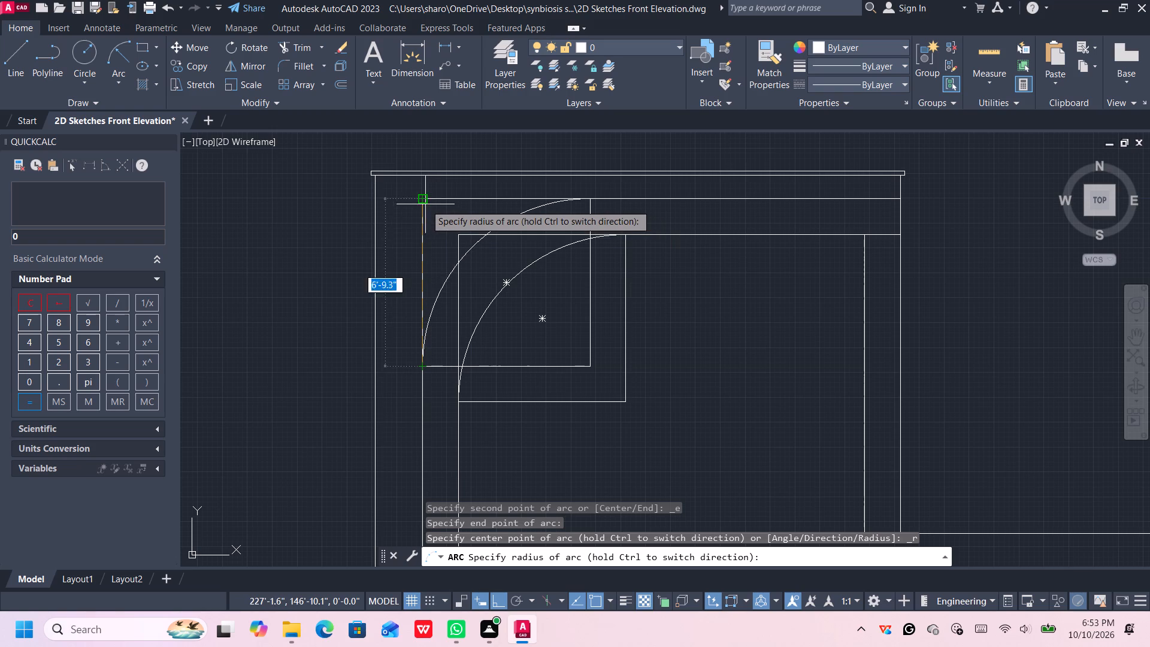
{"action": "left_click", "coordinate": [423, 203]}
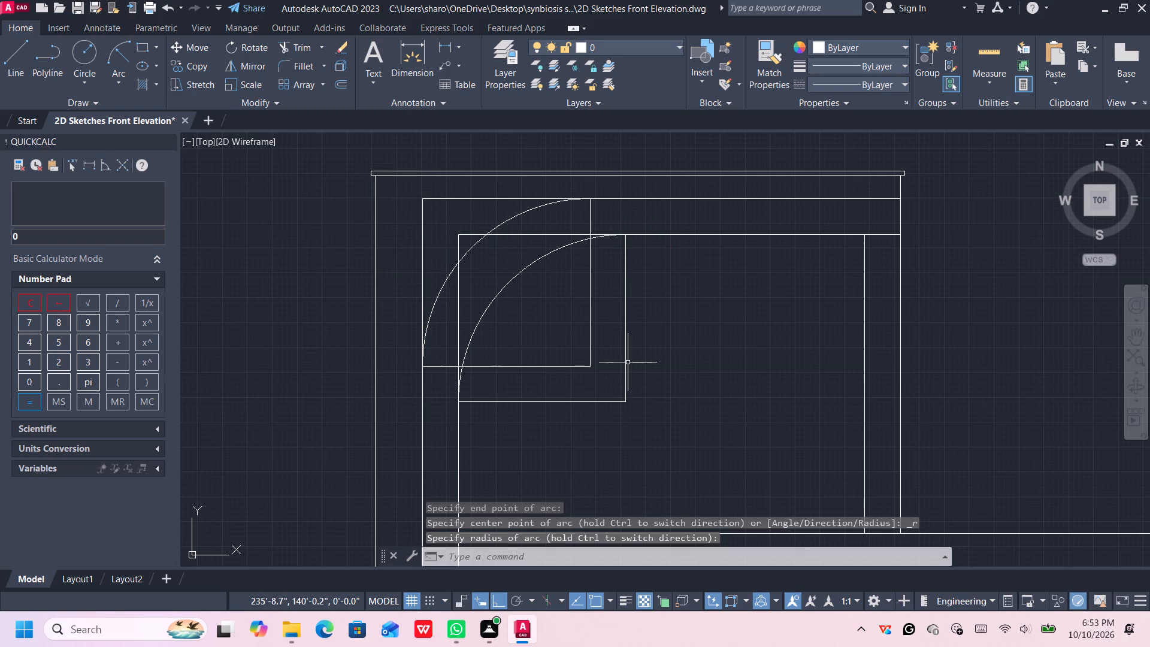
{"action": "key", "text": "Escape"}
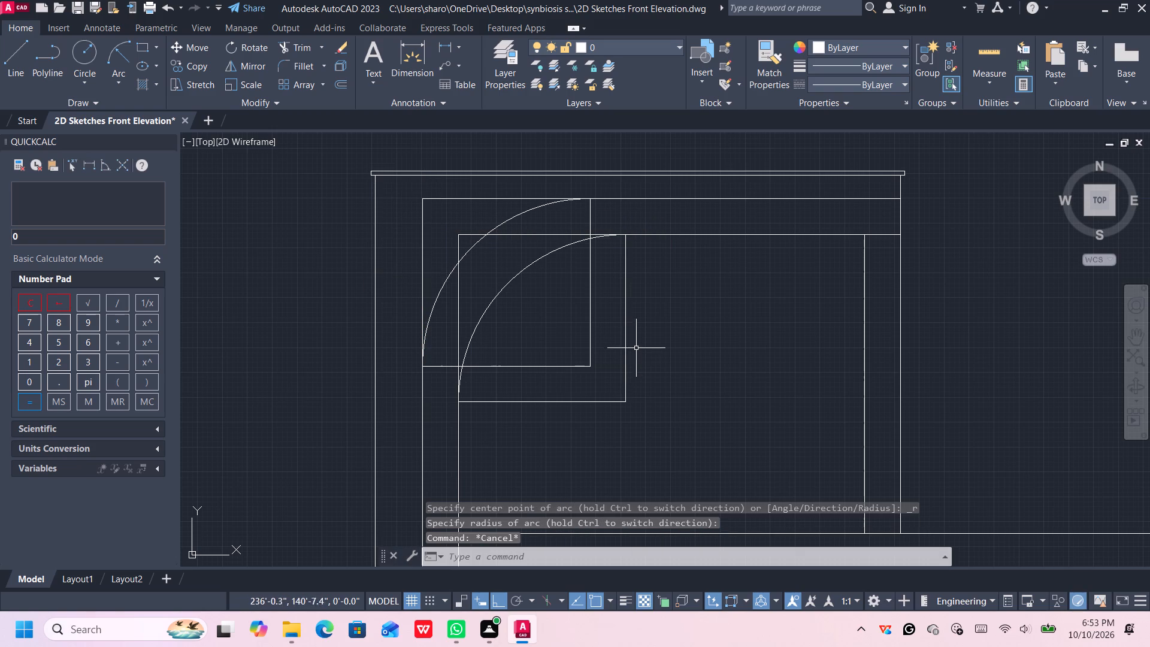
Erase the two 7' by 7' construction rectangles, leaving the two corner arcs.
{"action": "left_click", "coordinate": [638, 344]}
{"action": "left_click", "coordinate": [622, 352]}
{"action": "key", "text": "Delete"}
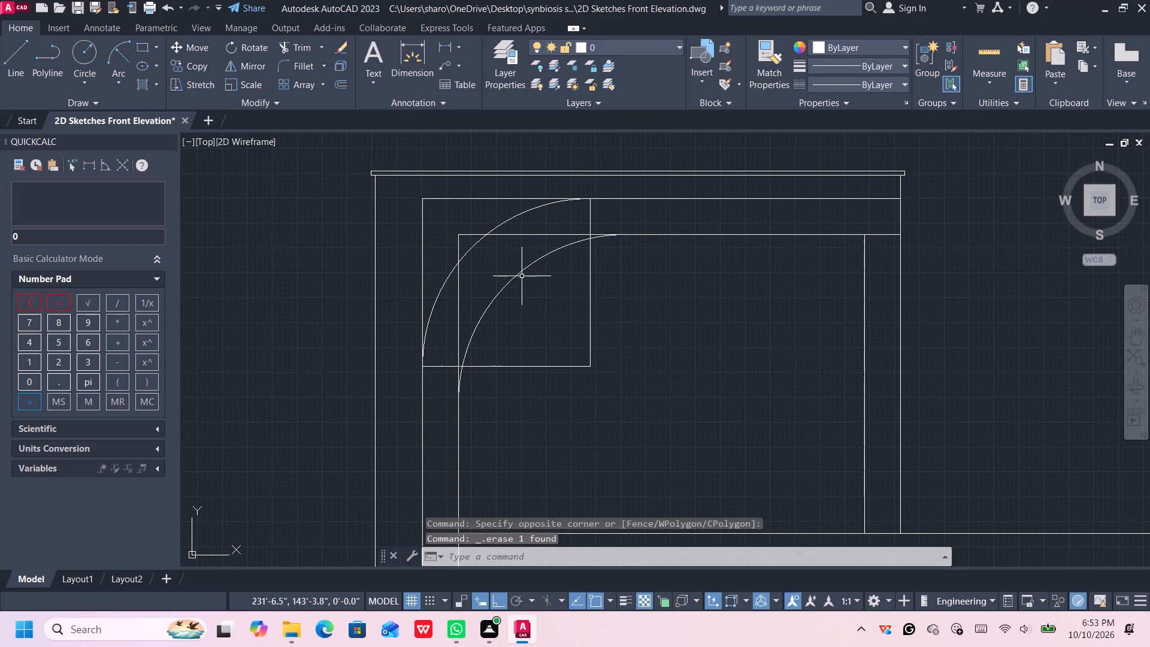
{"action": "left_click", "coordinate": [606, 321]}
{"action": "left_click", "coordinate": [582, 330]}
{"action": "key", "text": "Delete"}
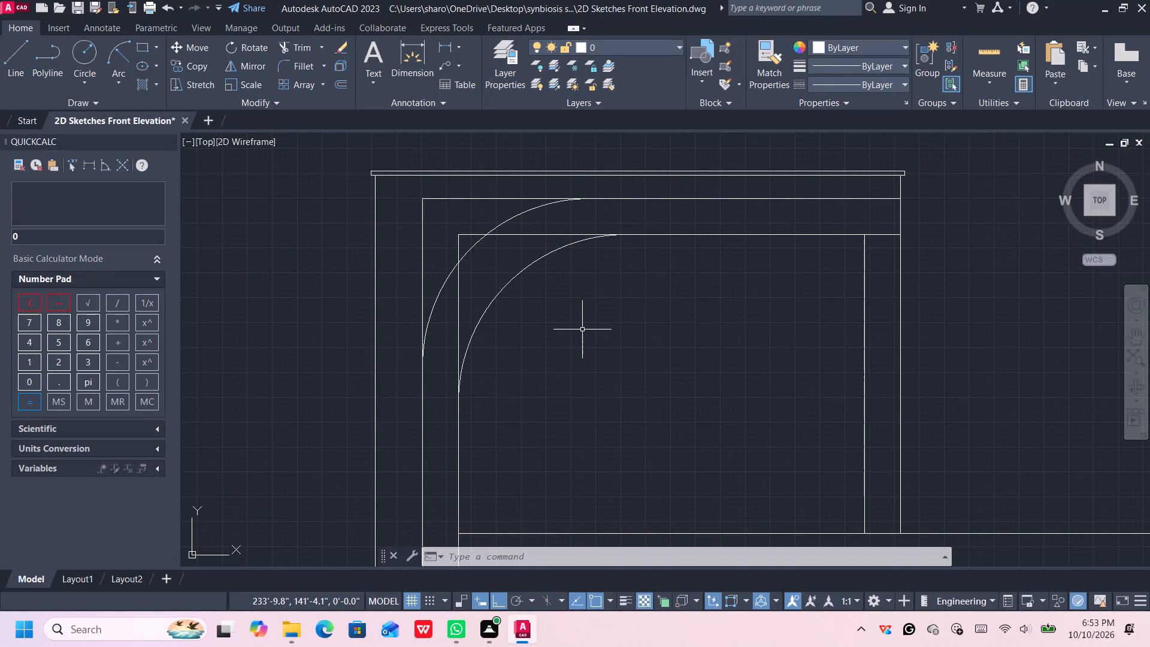
Examine the two arcs in the tower's upper-left corner against the rest of the elevation.
{"action": "scroll", "coordinate": [576, 295], "scroll_direction": "up", "scroll_amount": 1}
{"action": "scroll", "coordinate": [576, 295], "scroll_direction": "down", "scroll_amount": 2}
{"action": "scroll", "coordinate": [576, 295], "scroll_direction": "up", "scroll_amount": 2}
{"action": "scroll", "coordinate": [576, 295], "scroll_direction": "down", "scroll_amount": 1}
{"action": "scroll", "coordinate": [568, 346], "scroll_direction": "down", "scroll_amount": 4}
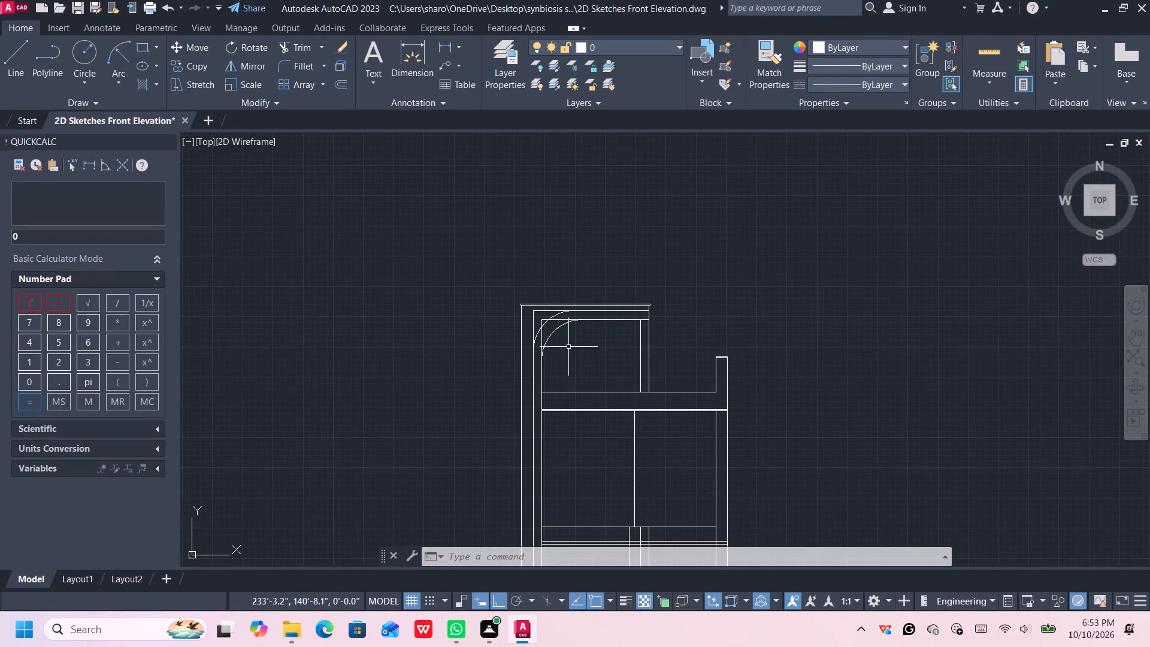
{"action": "middle_click_drag", "start_coordinate": [575, 367], "coordinate": [539, 327]}
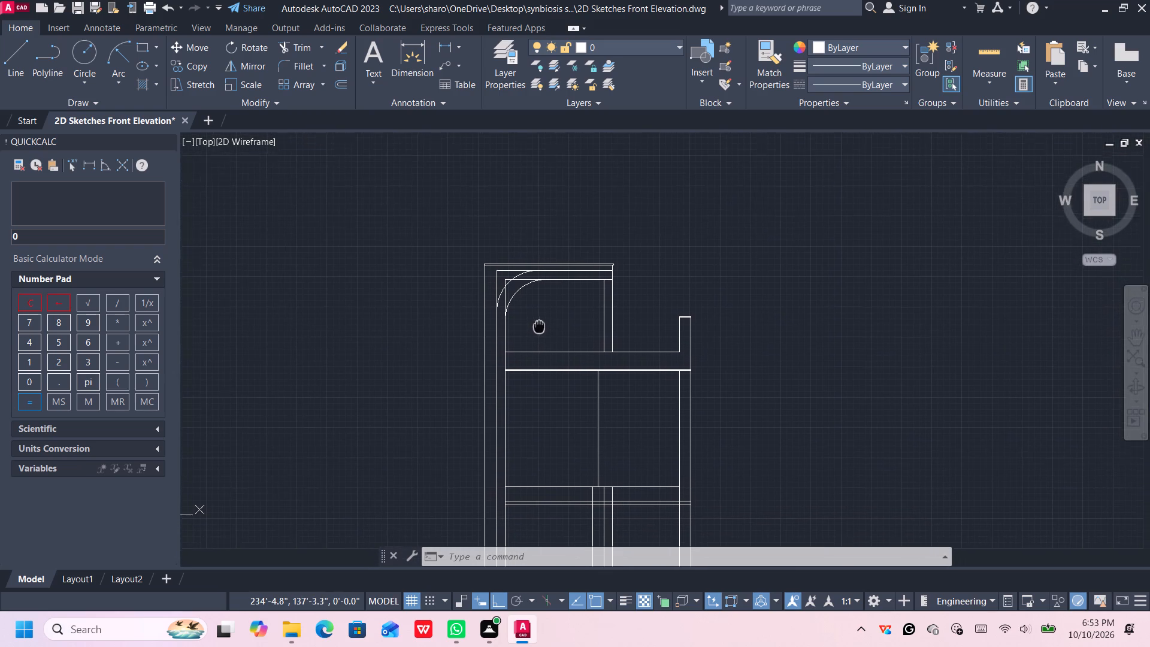
{"action": "middle_click_drag", "start_coordinate": [539, 327], "coordinate": [543, 343]}
{"action": "middle_click_drag", "start_coordinate": [526, 326], "coordinate": [527, 337]}
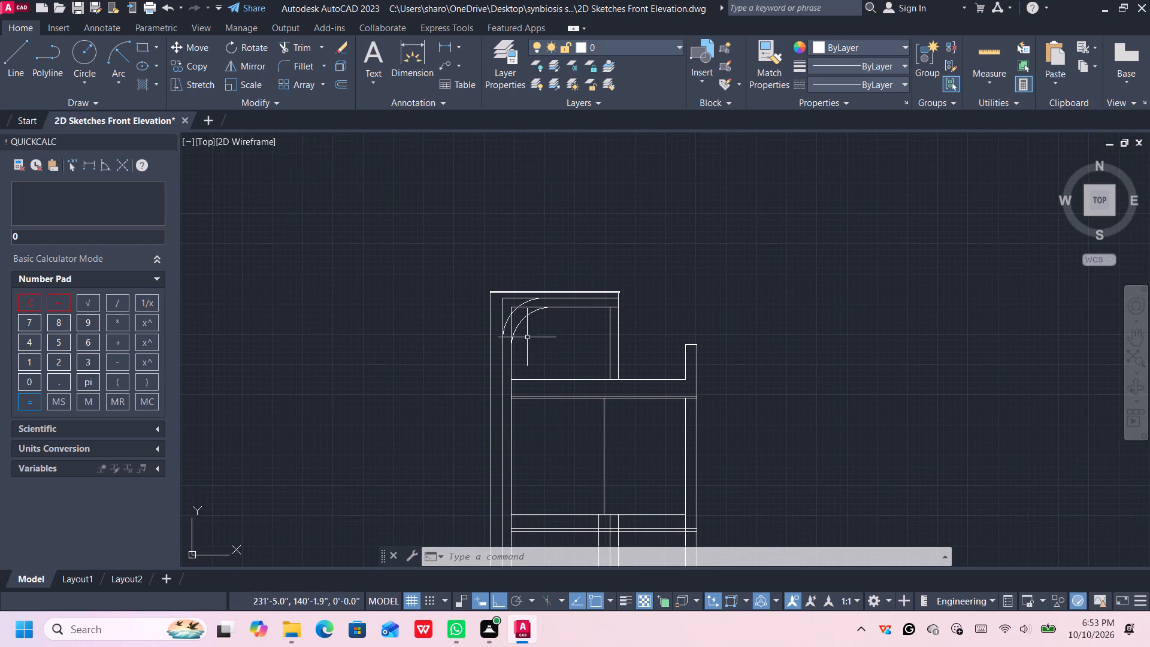
{"action": "scroll", "coordinate": [527, 337], "scroll_direction": "up", "scroll_amount": 1}
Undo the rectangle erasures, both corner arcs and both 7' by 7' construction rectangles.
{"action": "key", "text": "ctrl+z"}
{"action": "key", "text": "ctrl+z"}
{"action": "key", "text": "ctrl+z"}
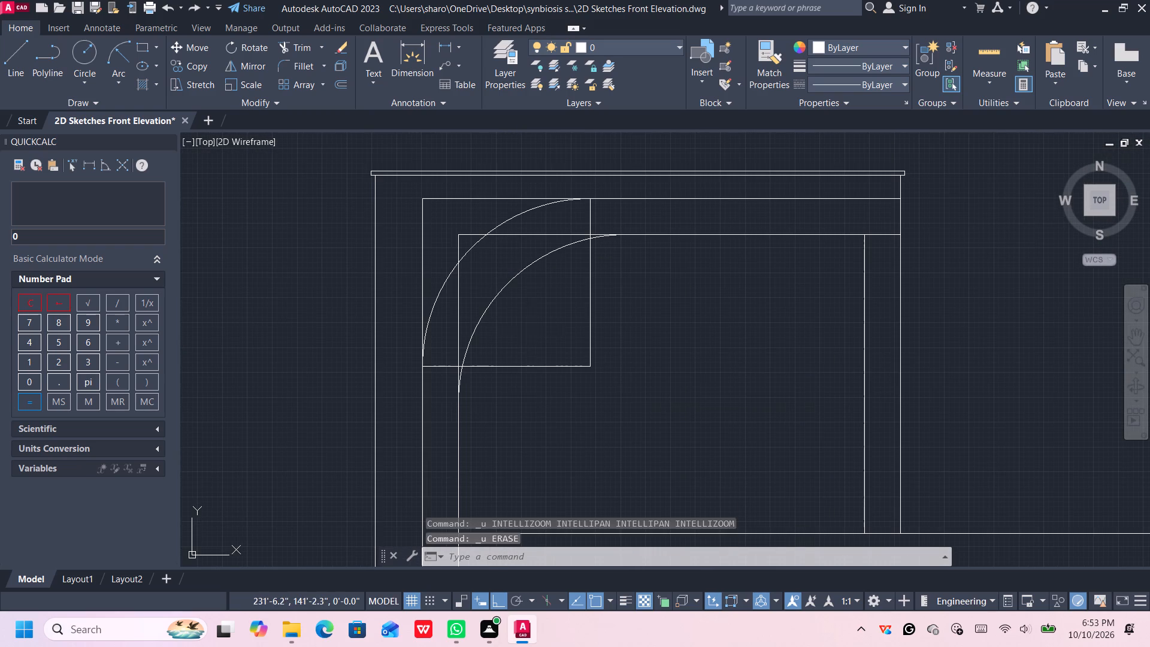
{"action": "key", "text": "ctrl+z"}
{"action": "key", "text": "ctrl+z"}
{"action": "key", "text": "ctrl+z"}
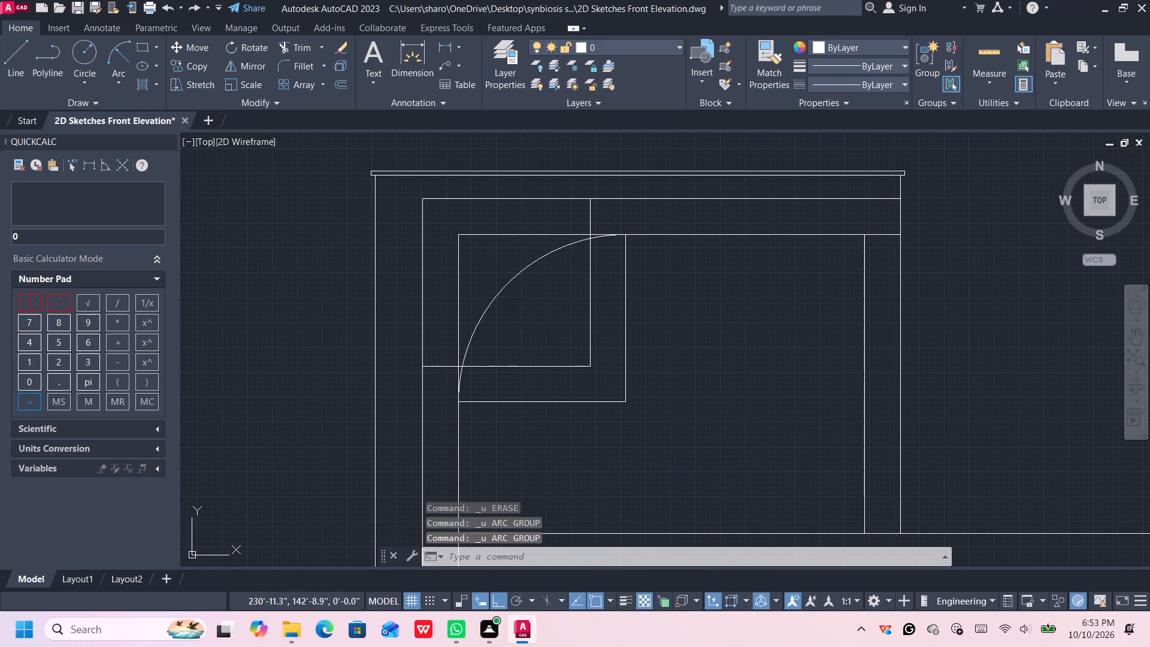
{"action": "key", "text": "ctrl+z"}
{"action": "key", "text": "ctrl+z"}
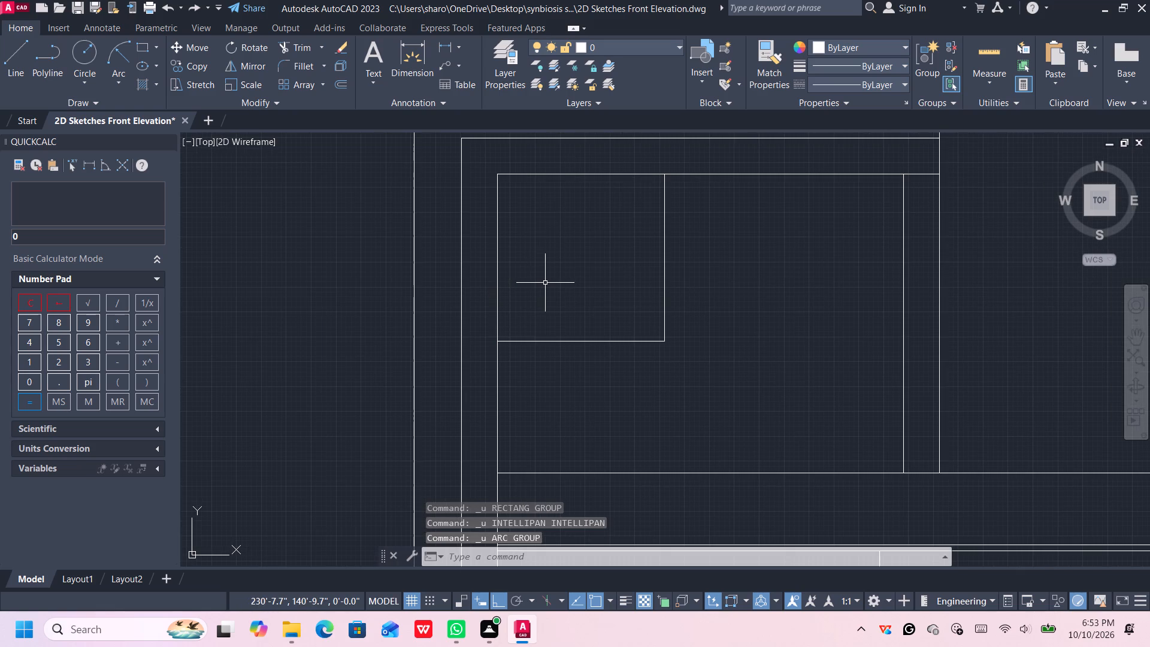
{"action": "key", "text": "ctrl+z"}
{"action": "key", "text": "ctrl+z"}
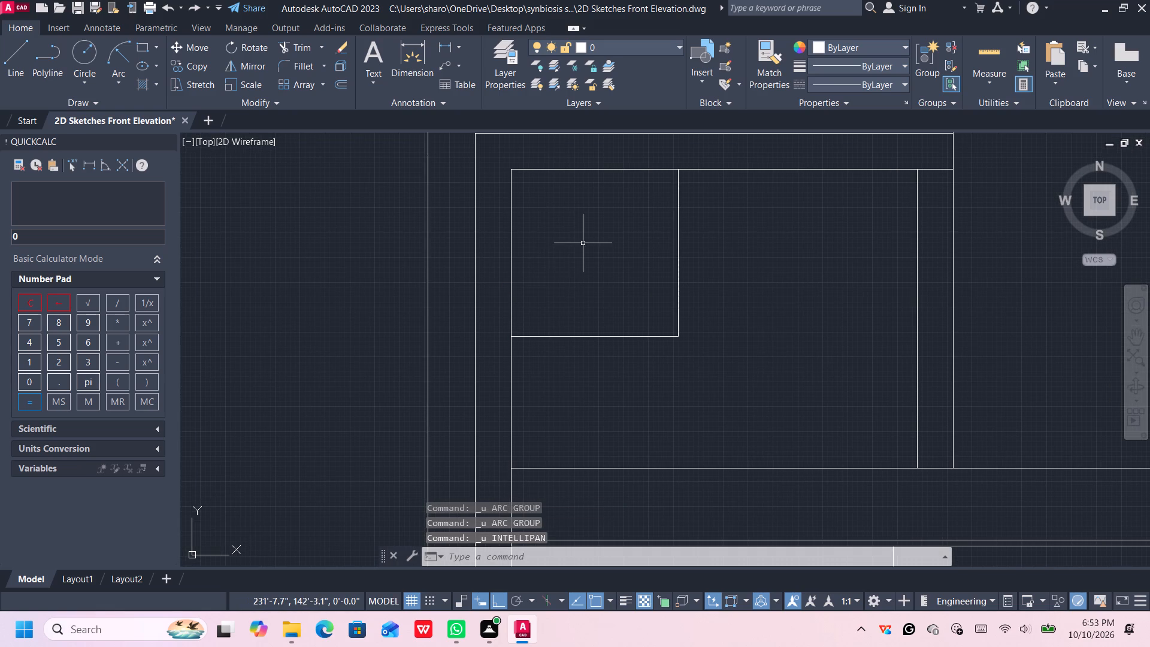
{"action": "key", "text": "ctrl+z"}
Draw an 8' by 9' construction rectangle downward from the upper-left corner of the tower's outer frame line.
{"action": "middle_click_drag", "start_coordinate": [583, 247], "coordinate": [549, 306], "text": "ctrl"}
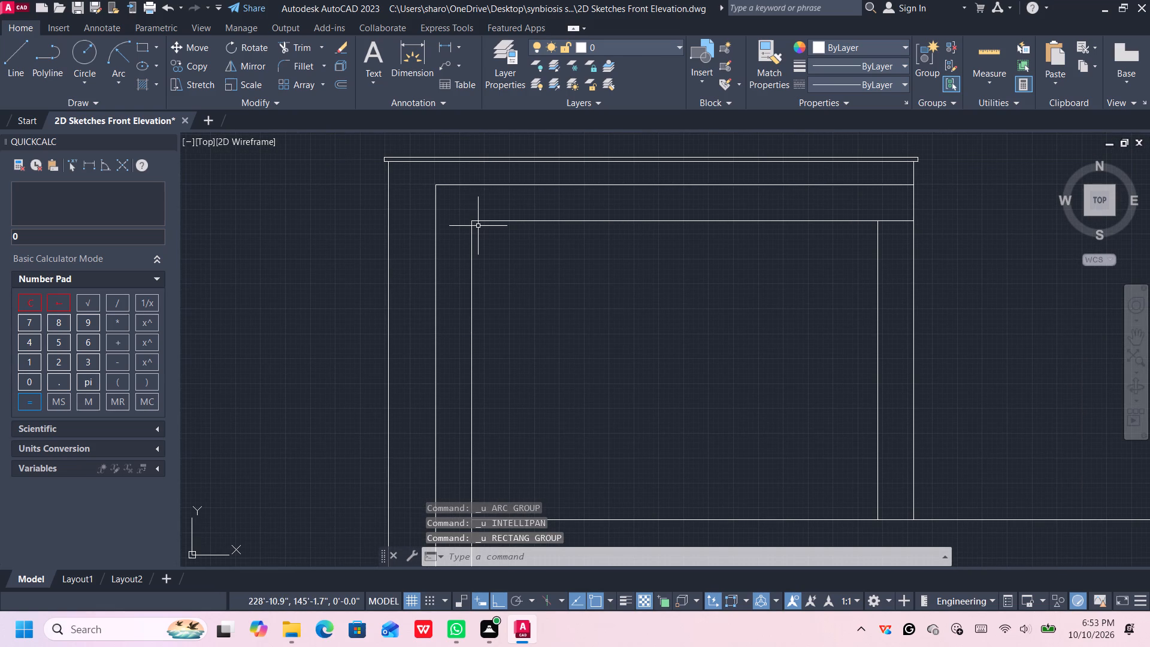
{"action": "type", "text": "re"}
{"action": "key", "text": "c"}
{"action": "key", "text": "Return"}
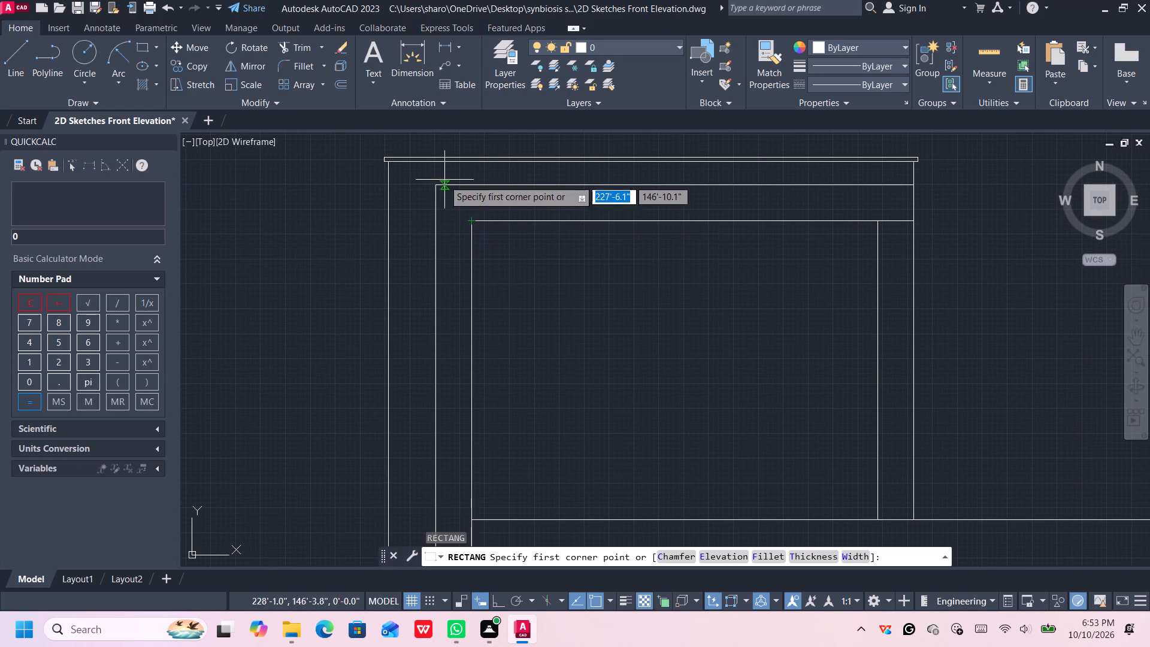
{"action": "left_click", "coordinate": [434, 186]}
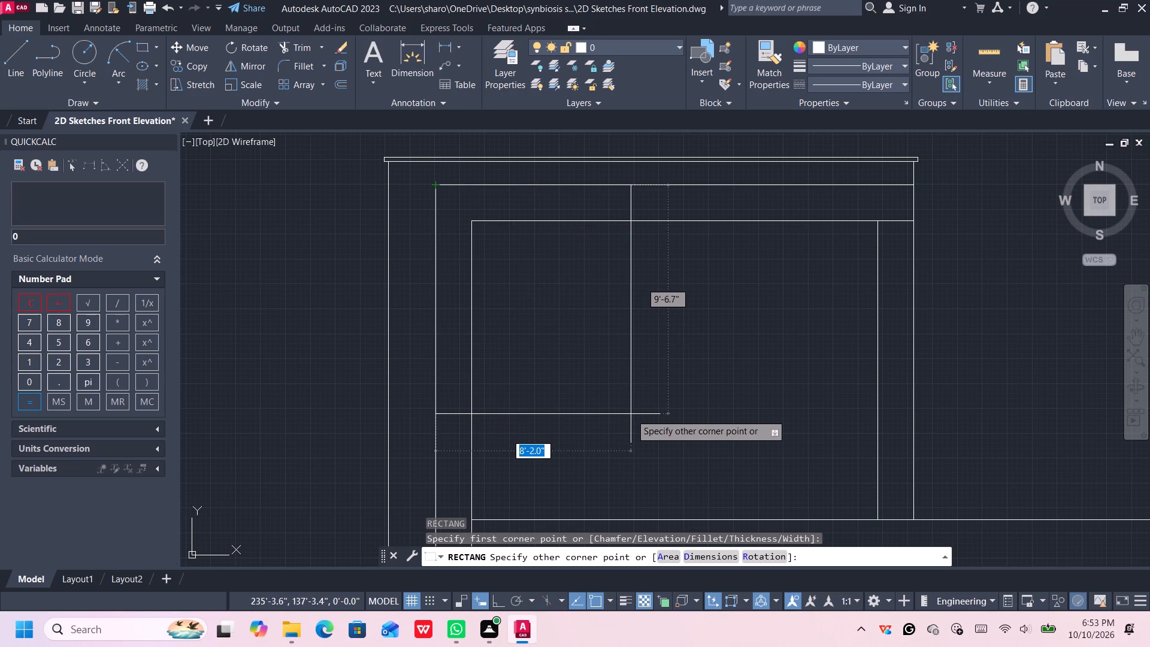
{"action": "middle_click_drag", "start_coordinate": [631, 414], "coordinate": [612, 373]}
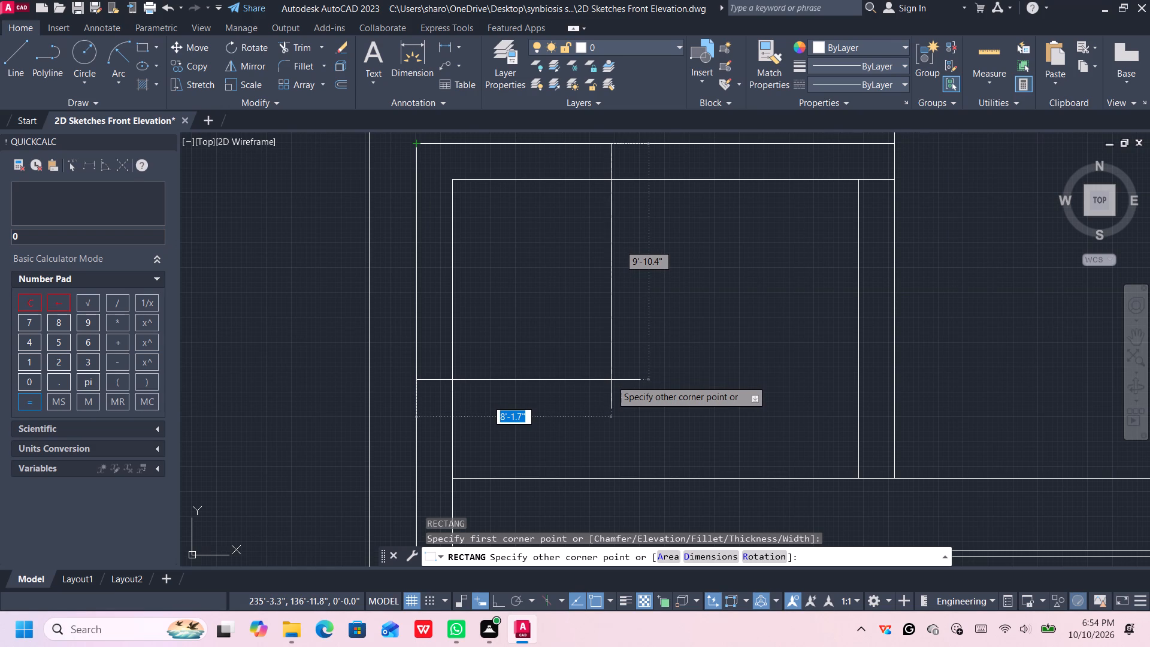
{"action": "type", "text": "8'"}
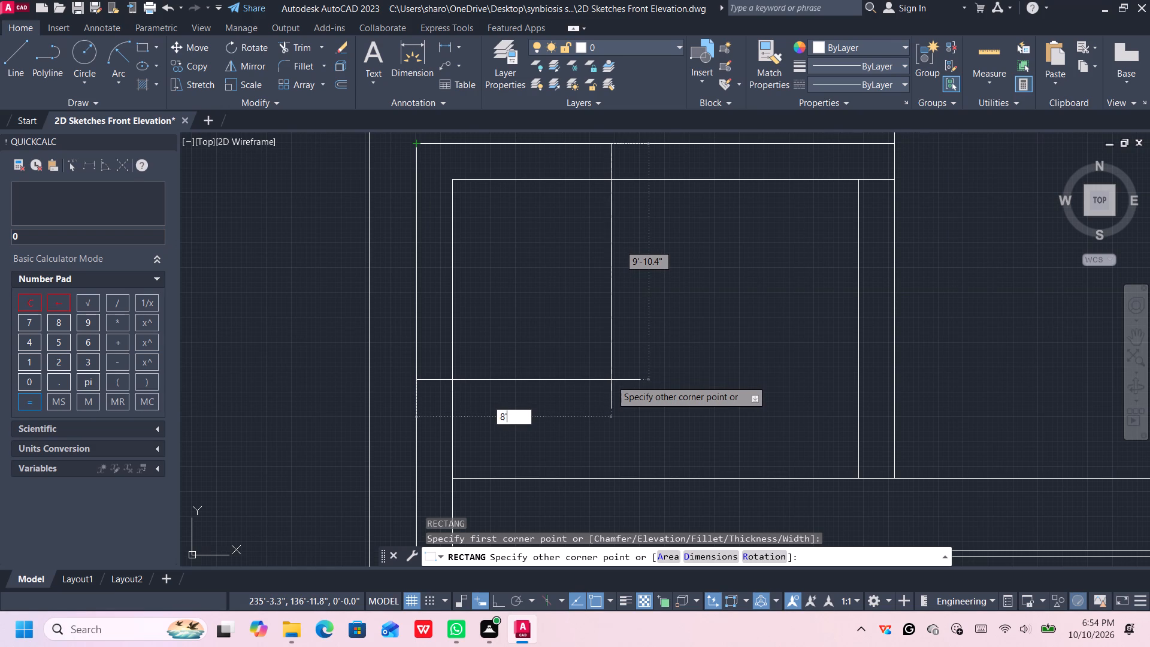
{"action": "key", "text": "Tab"}
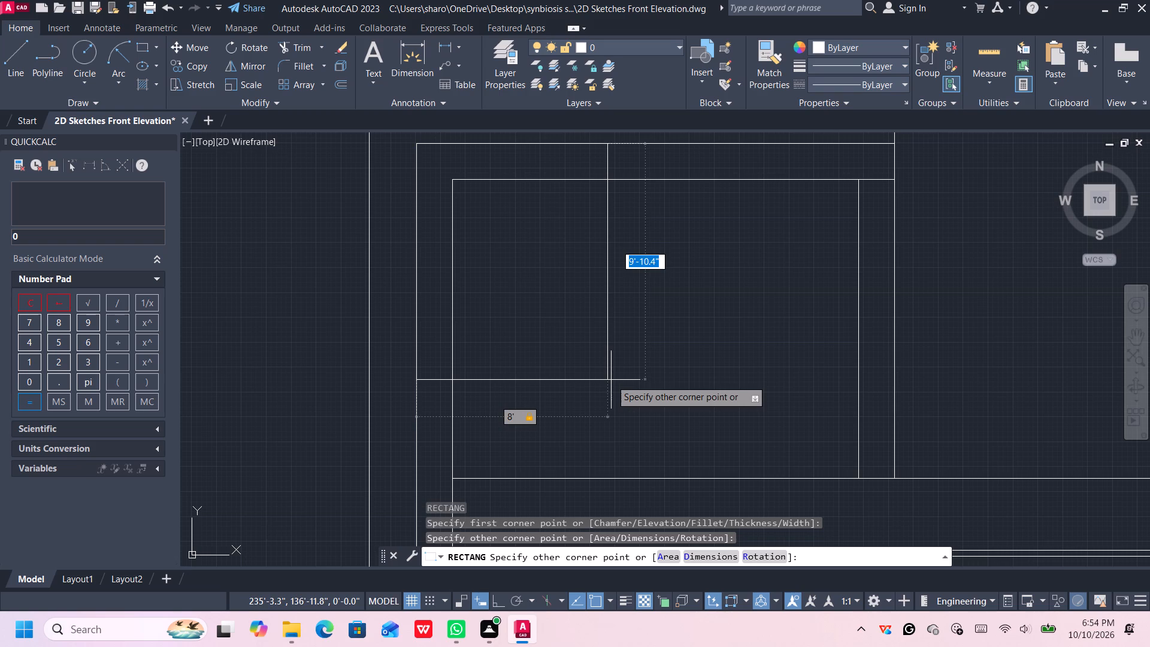
{"action": "key", "text": "9"}
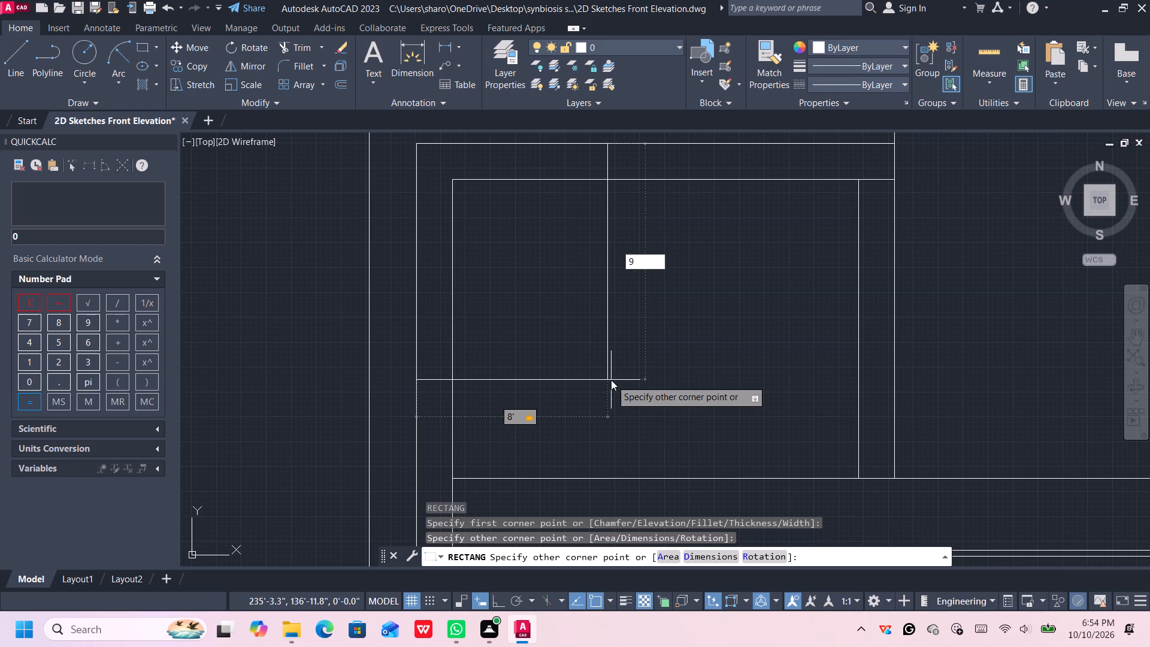
{"action": "key", "text": "apostrophe"}
{"action": "key", "text": "Return"}
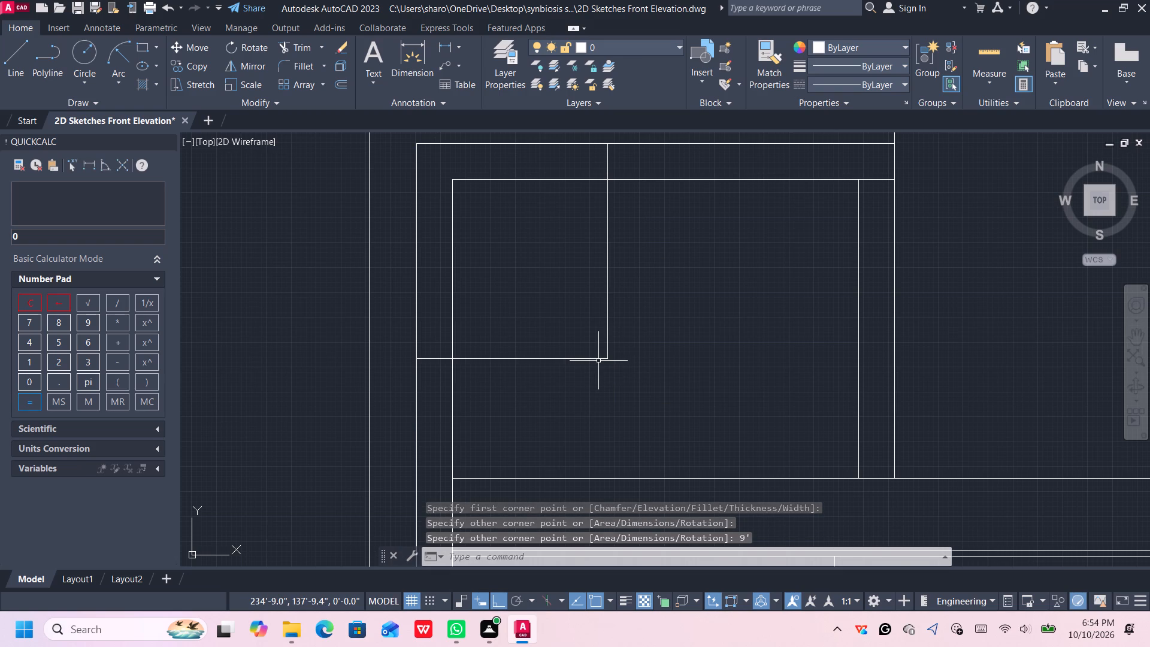
Draw a second 8' by 9' construction rectangle downward from the upper-left corner of the tower's inner frame line.
{"action": "middle_click_drag", "start_coordinate": [646, 310], "coordinate": [610, 316]}
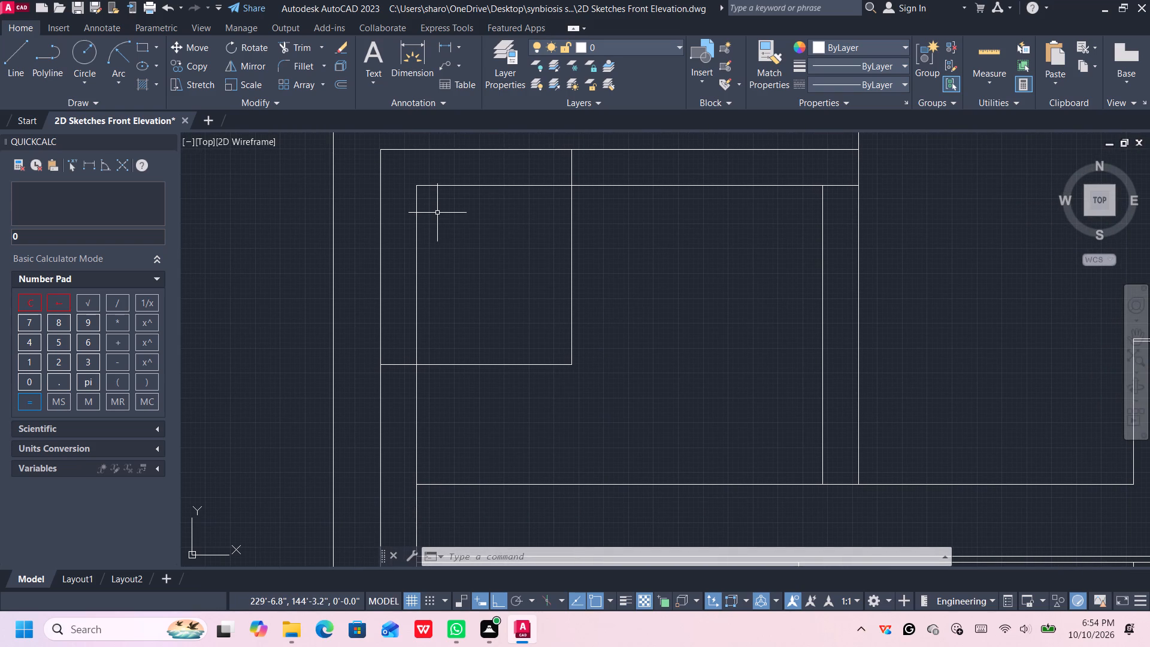
{"action": "key", "text": "r"}
{"action": "type", "text": "ec"}
{"action": "key", "text": "Return"}
{"action": "left_click", "coordinate": [414, 184]}
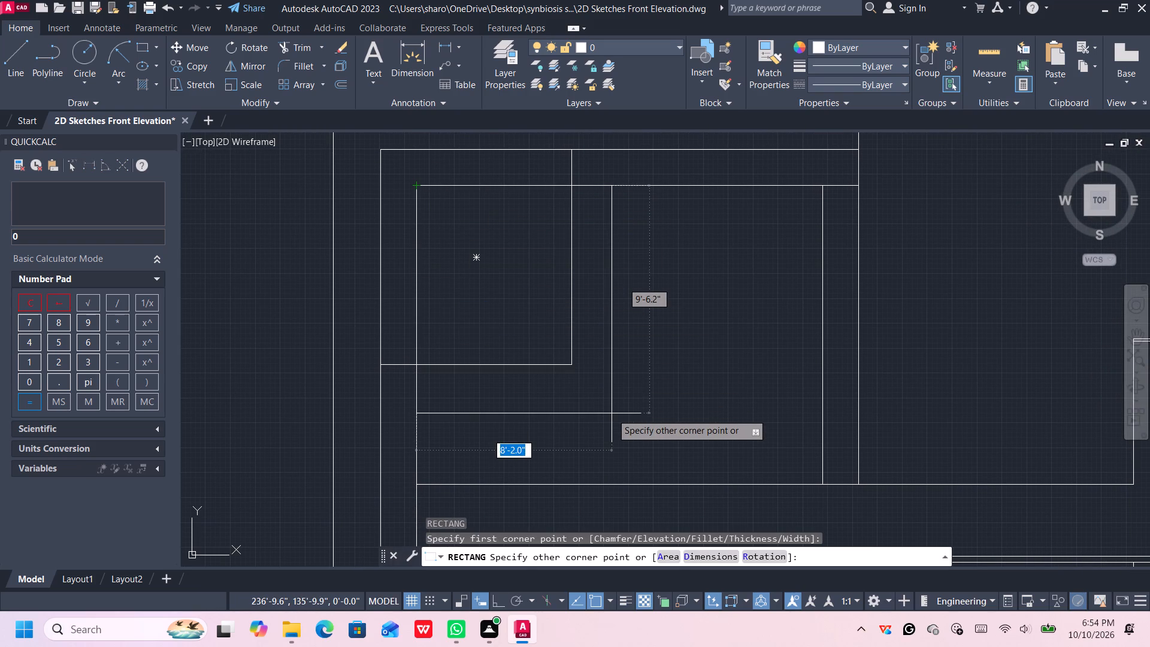
{"action": "type", "text": "8'"}
{"action": "key", "text": "Tab"}
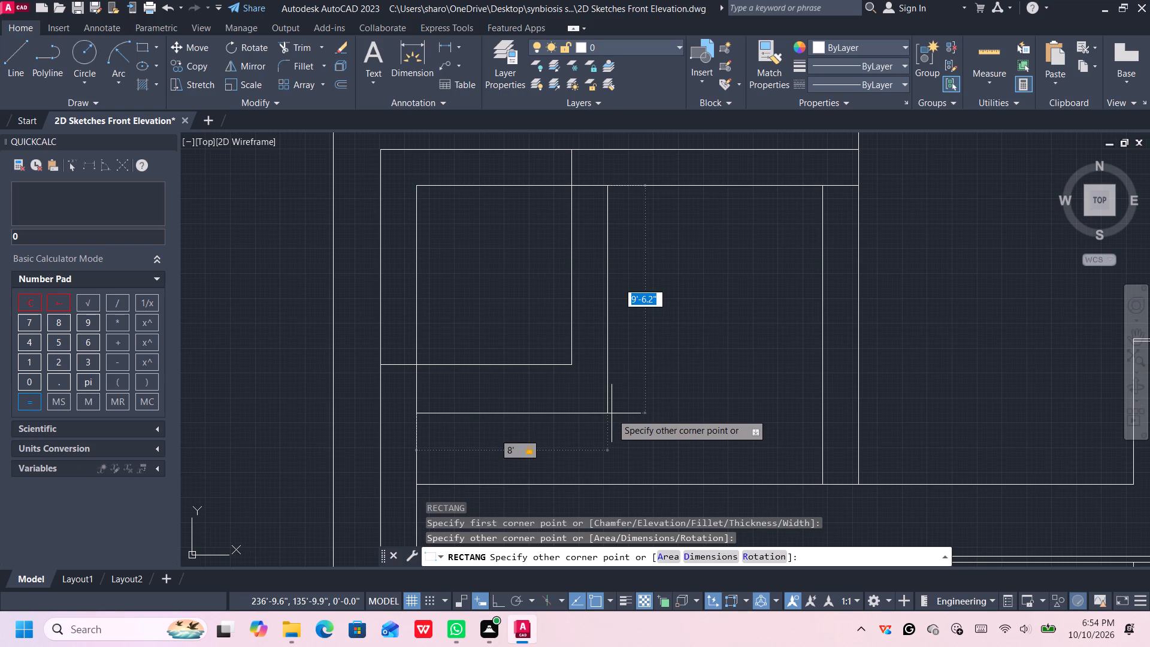
{"action": "type", "text": "9'"}
{"action": "key", "text": "Return"}
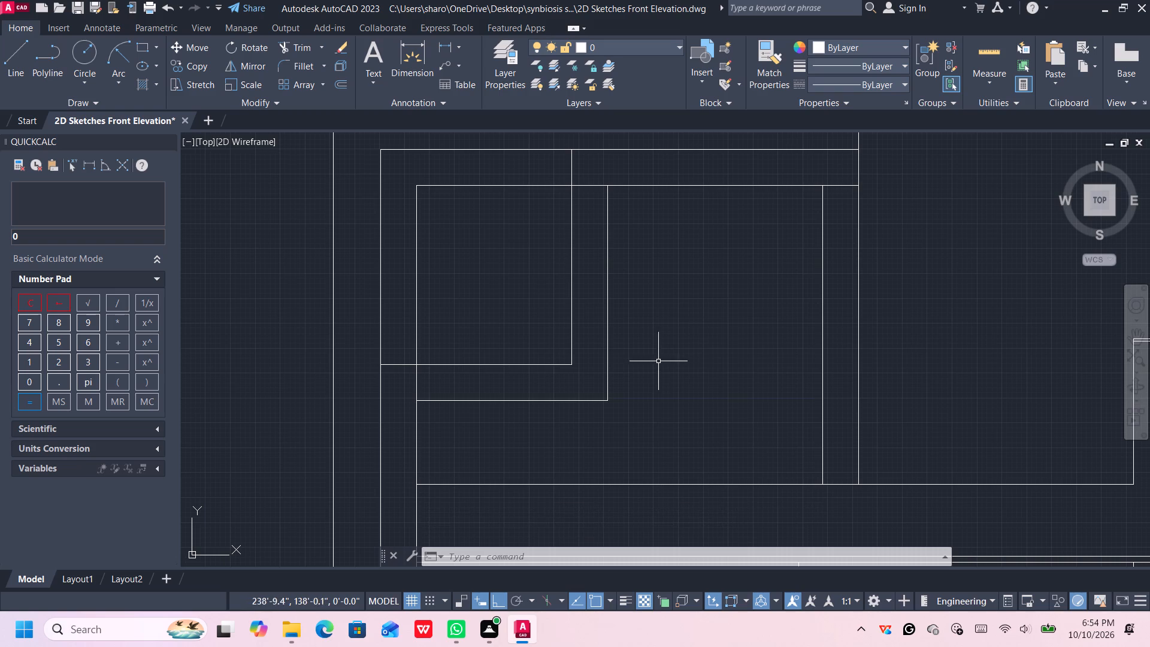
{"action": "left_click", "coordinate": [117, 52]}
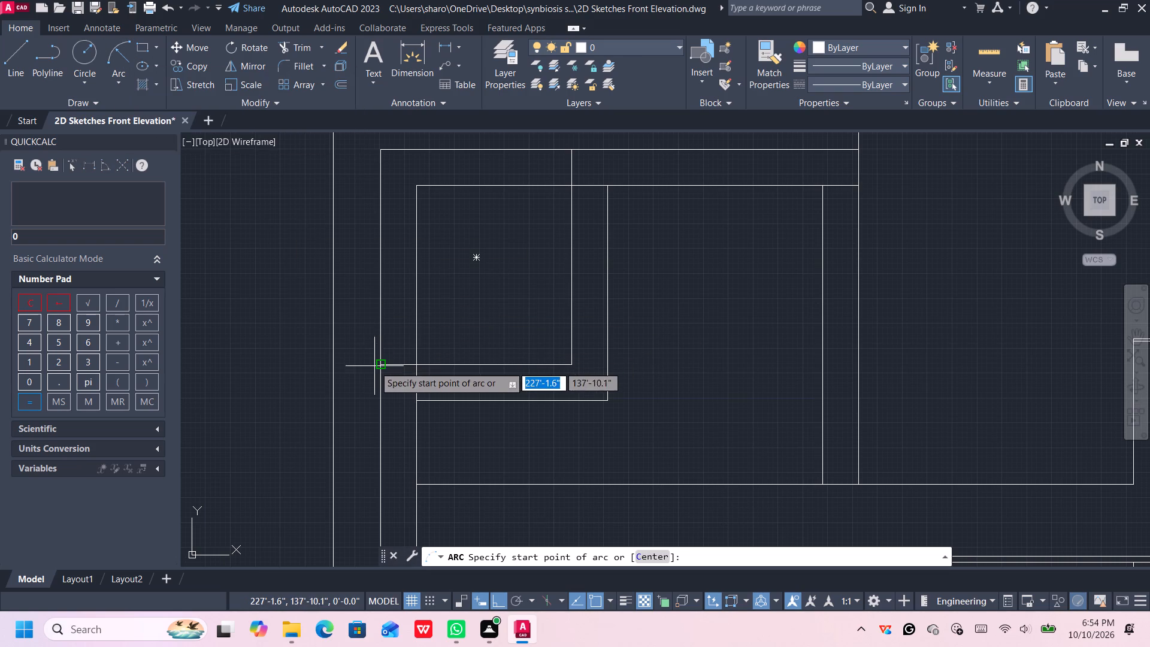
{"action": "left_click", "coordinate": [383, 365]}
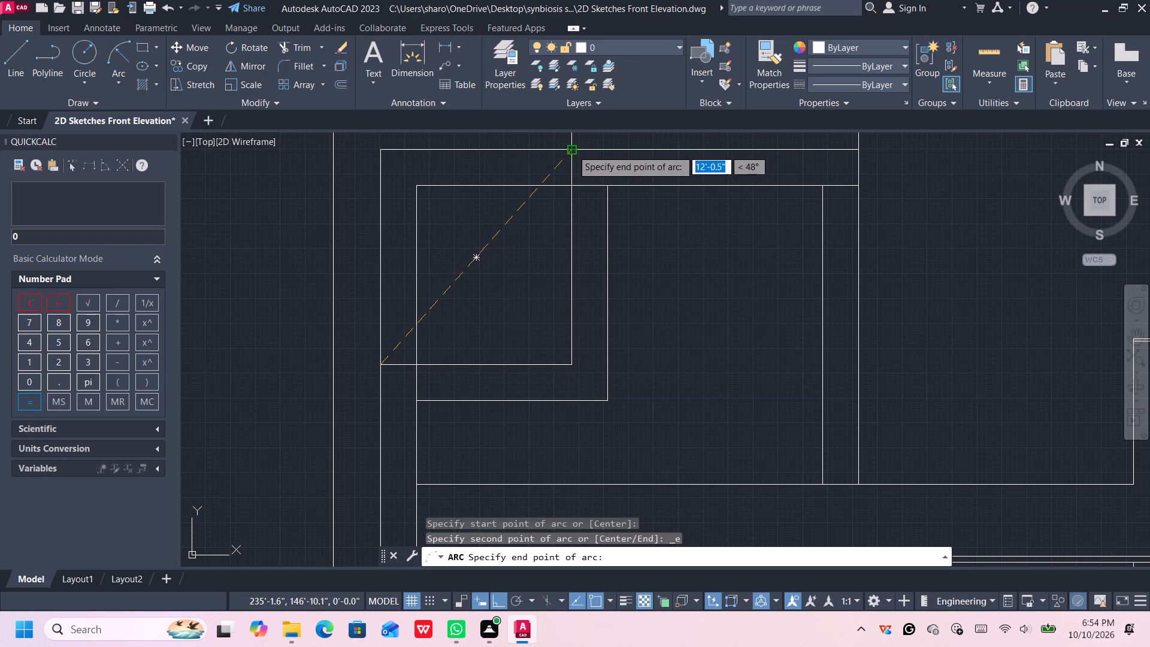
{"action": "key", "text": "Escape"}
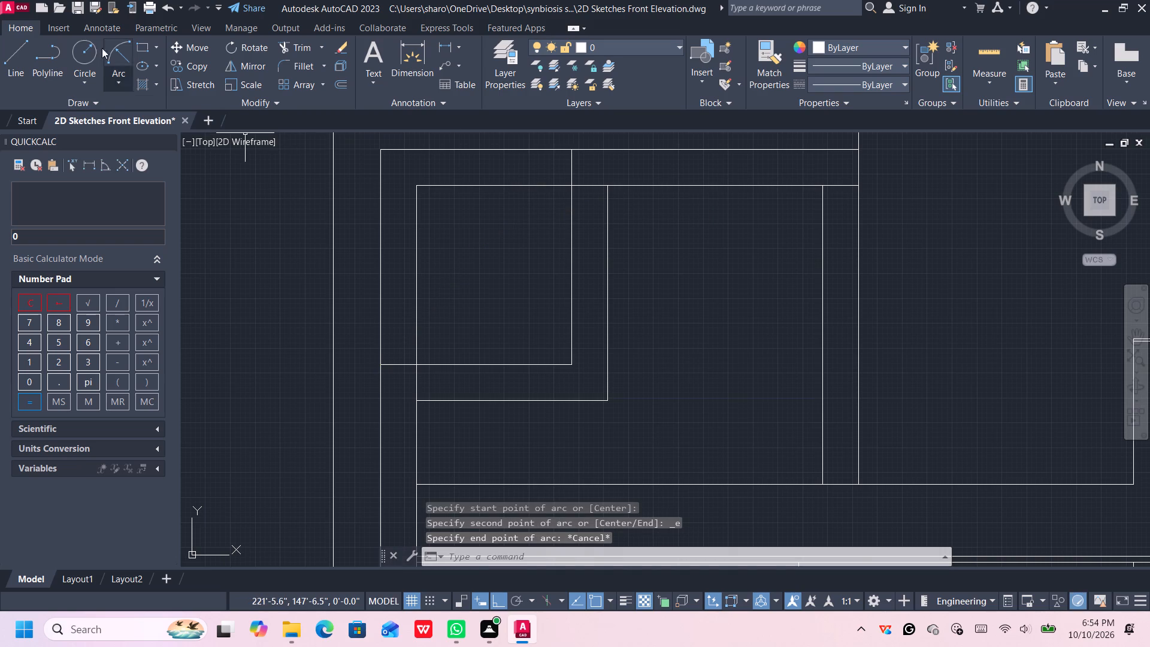
Draw an arc from the outer rectangle's top-right corner to its bottom-left corner, picking its 9' radius at the rectangle's top-left corner.
{"action": "left_click", "coordinate": [122, 56]}
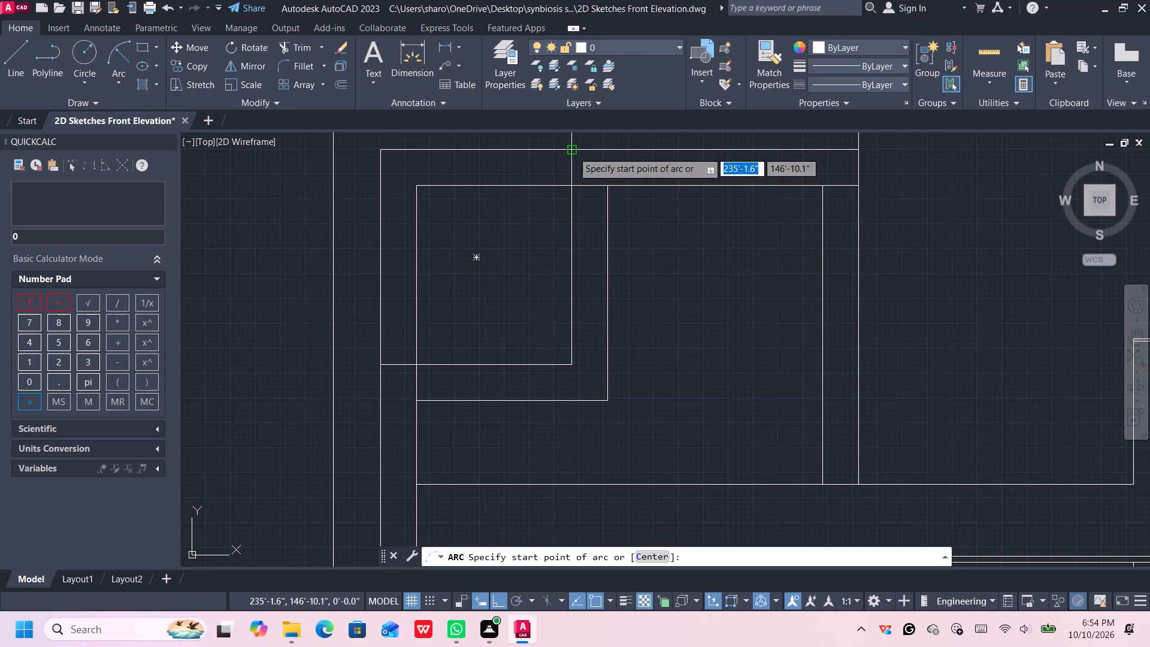
{"action": "left_click", "coordinate": [571, 152]}
{"action": "left_click", "coordinate": [384, 365]}
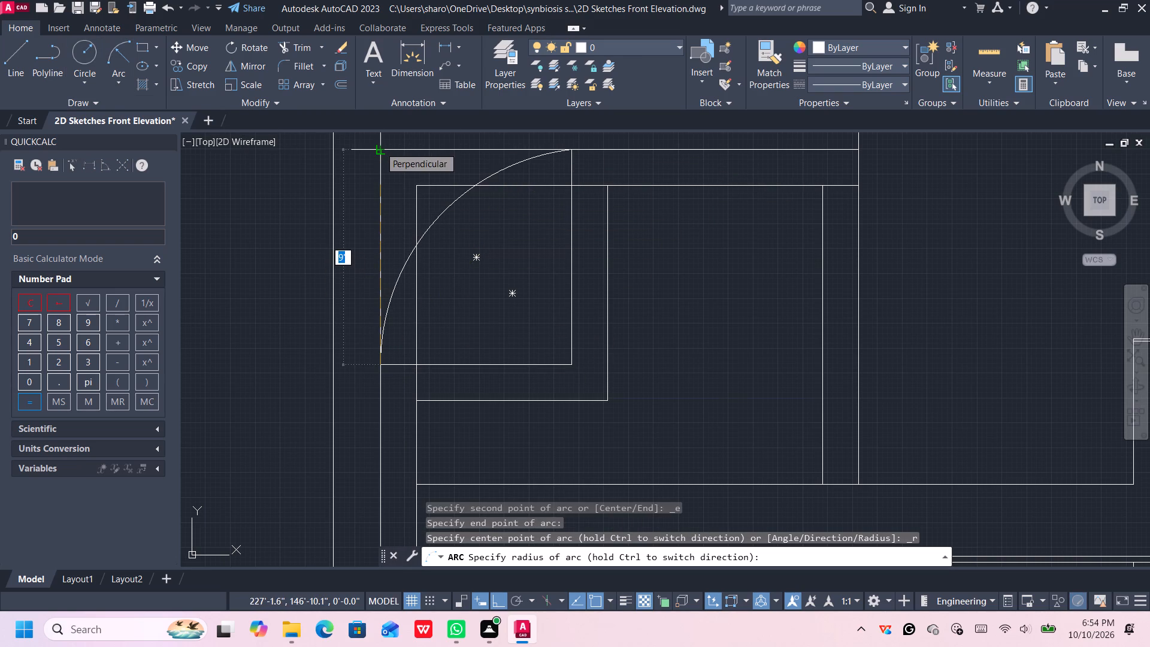
{"action": "left_click", "coordinate": [380, 147]}
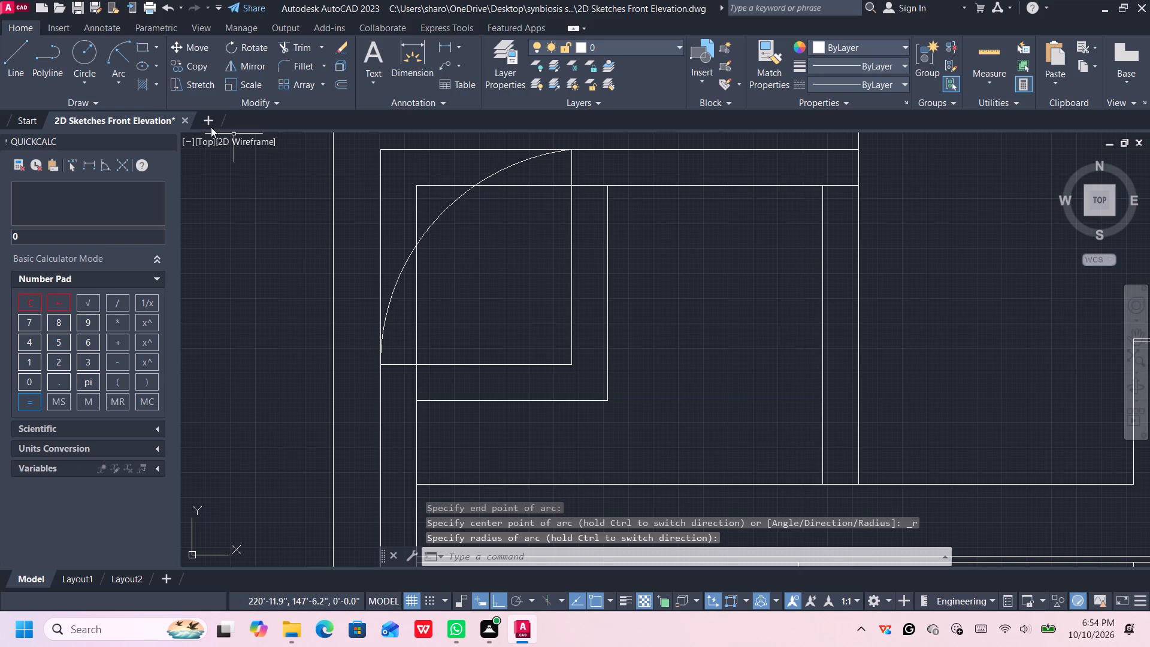
Draw an arc from the inner rectangle's top-right corner to its bottom-left corner, picking its 9' radius at the rectangle's top-left corner.
{"action": "left_click", "coordinate": [119, 52]}
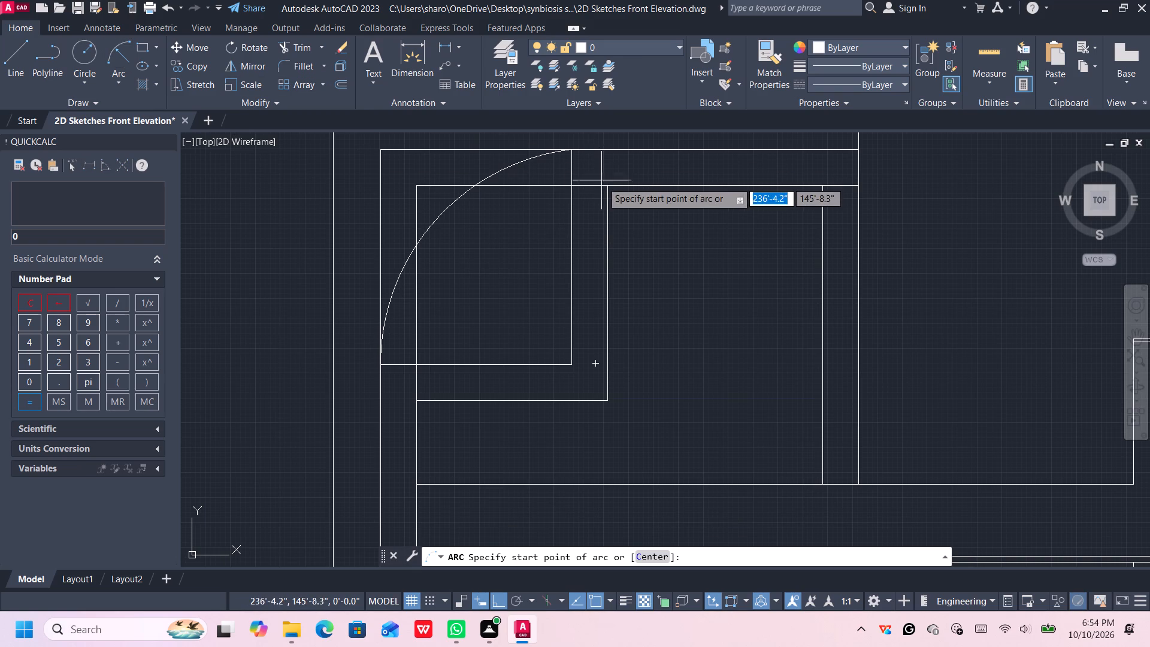
{"action": "left_click", "coordinate": [605, 185]}
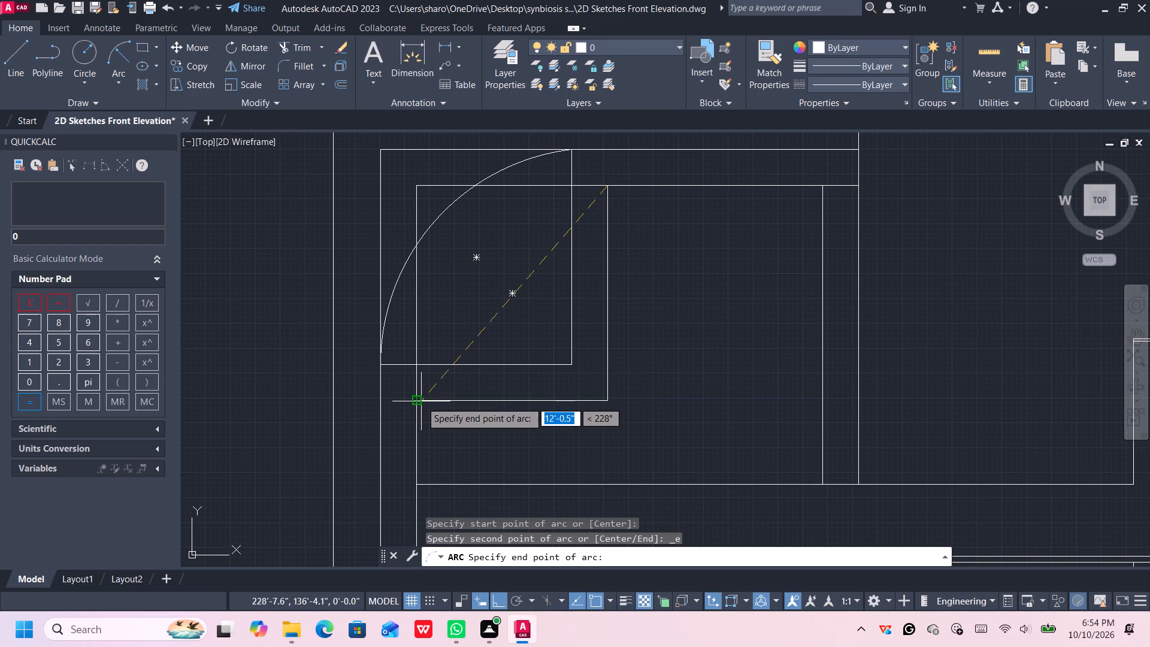
{"action": "left_click", "coordinate": [416, 400]}
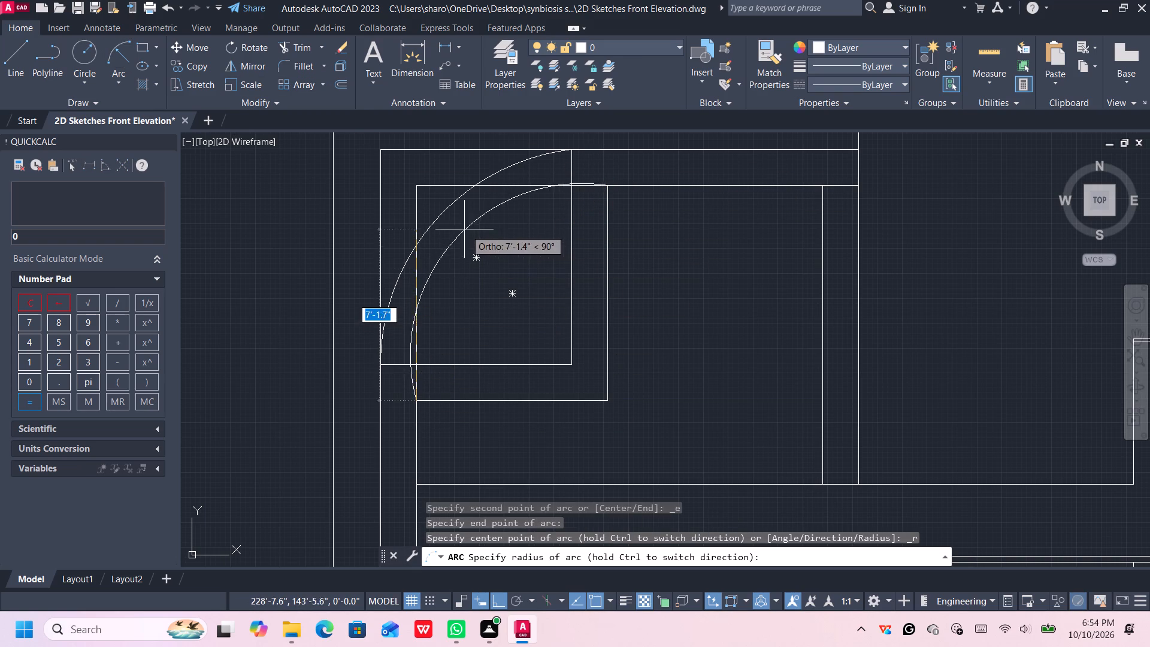
{"action": "left_click", "coordinate": [416, 186]}
{"action": "key", "text": "Escape"}
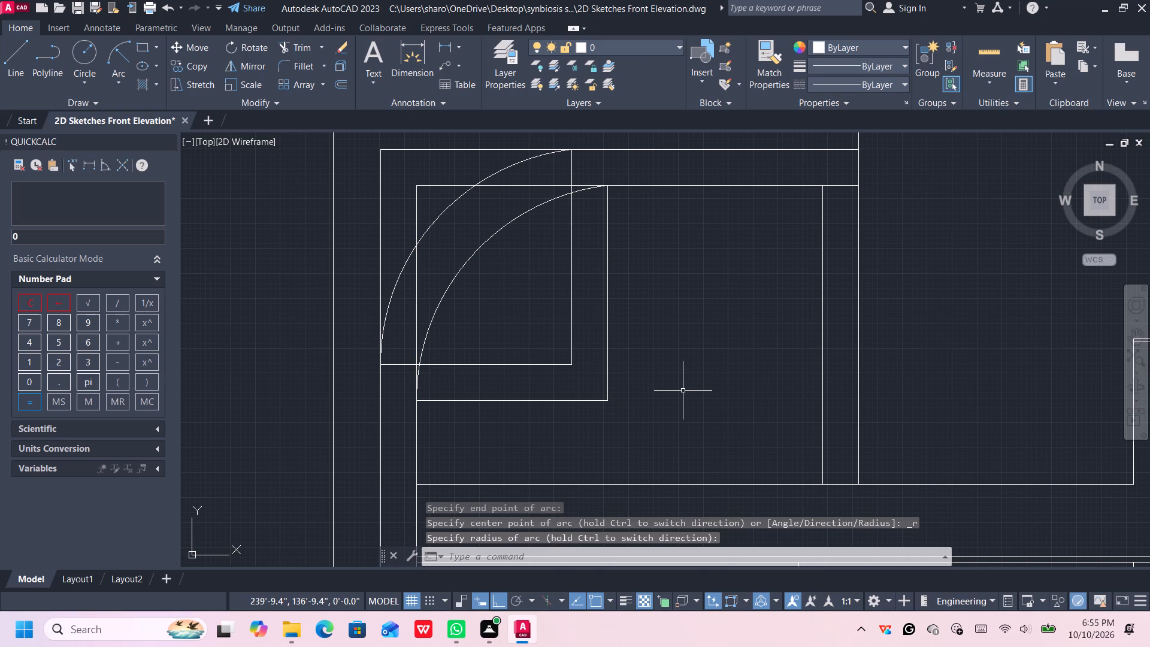
Erase the two 8' by 9' construction rectangles, leaving the two corner arcs.
{"action": "left_click", "coordinate": [634, 336]}
{"action": "left_click", "coordinate": [532, 371]}
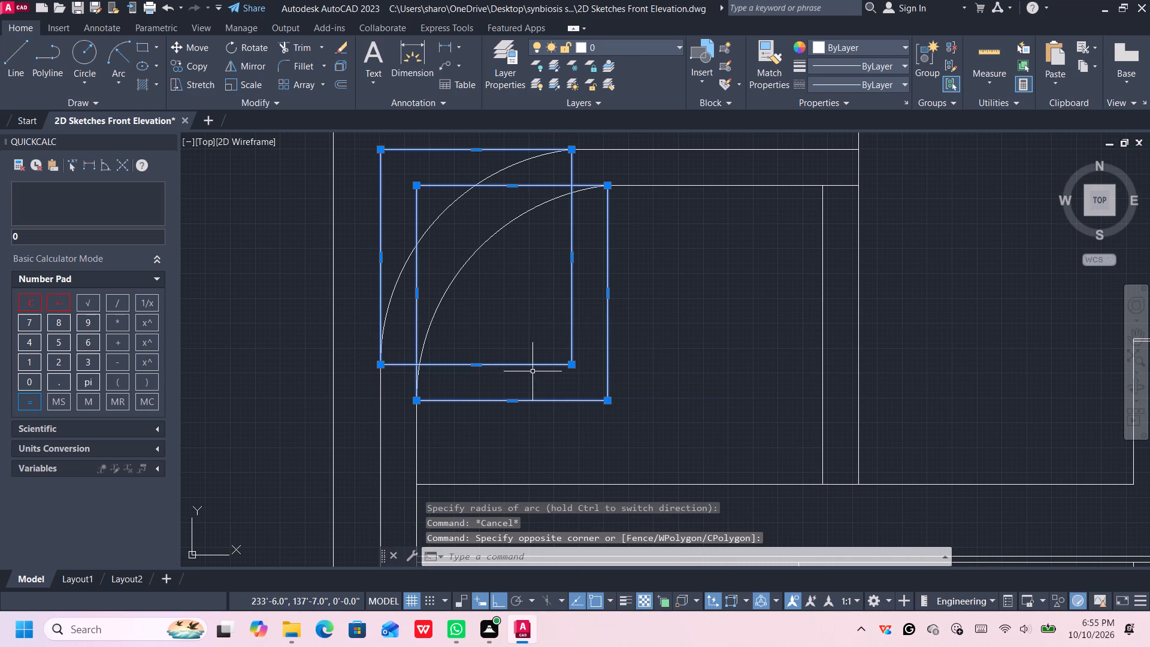
{"action": "key", "text": "Delete"}
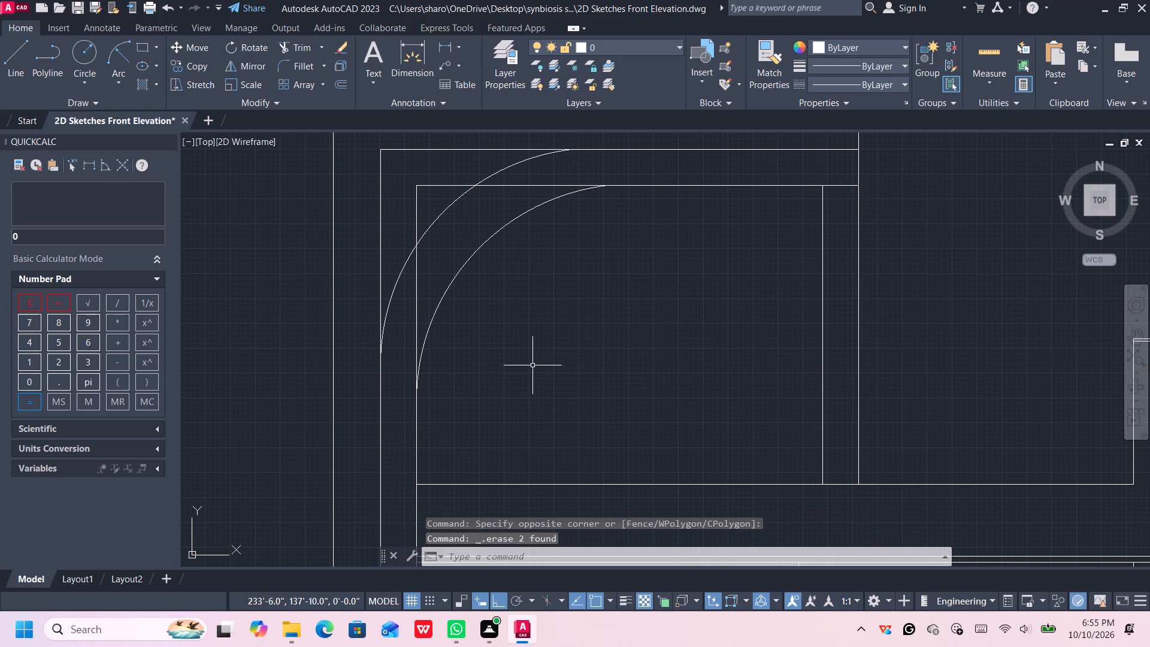
Trim away the inner frame's square upper-left corner, both between the two arcs and outside the outer arc.
{"action": "type", "text": "tr"}
{"action": "key", "text": "Return"}
{"action": "left_click", "coordinate": [428, 271]}
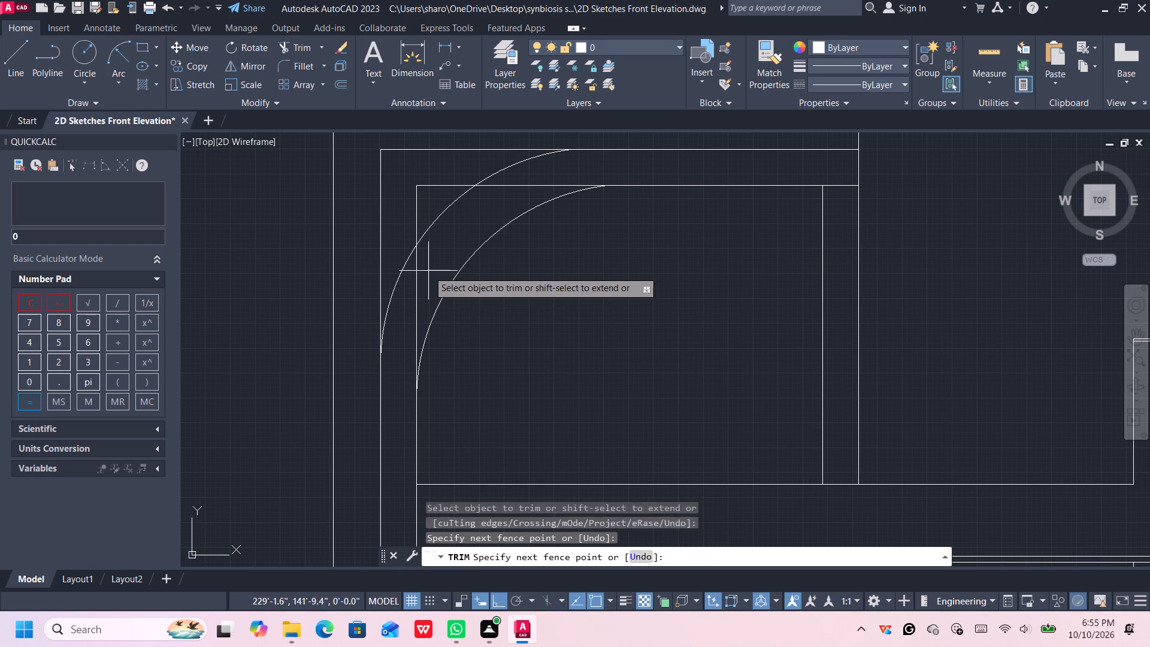
{"action": "left_click", "coordinate": [407, 312]}
{"action": "left_click", "coordinate": [530, 176]}
{"action": "left_click", "coordinate": [509, 193]}
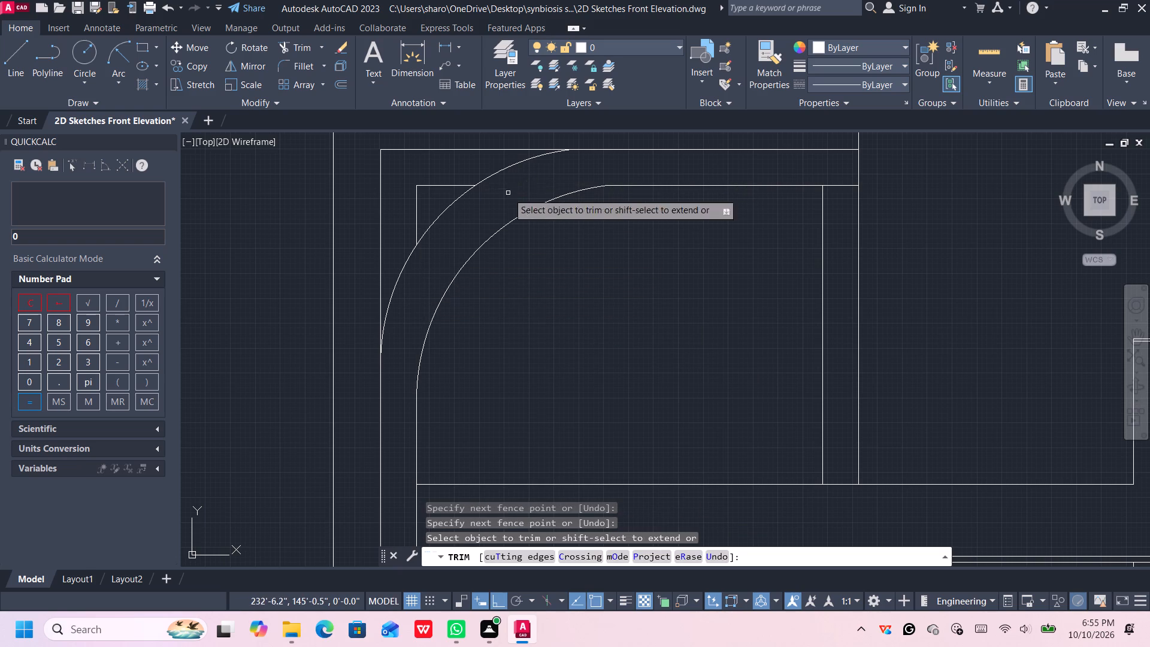
{"action": "left_click", "coordinate": [440, 171]}
{"action": "left_click", "coordinate": [404, 214]}
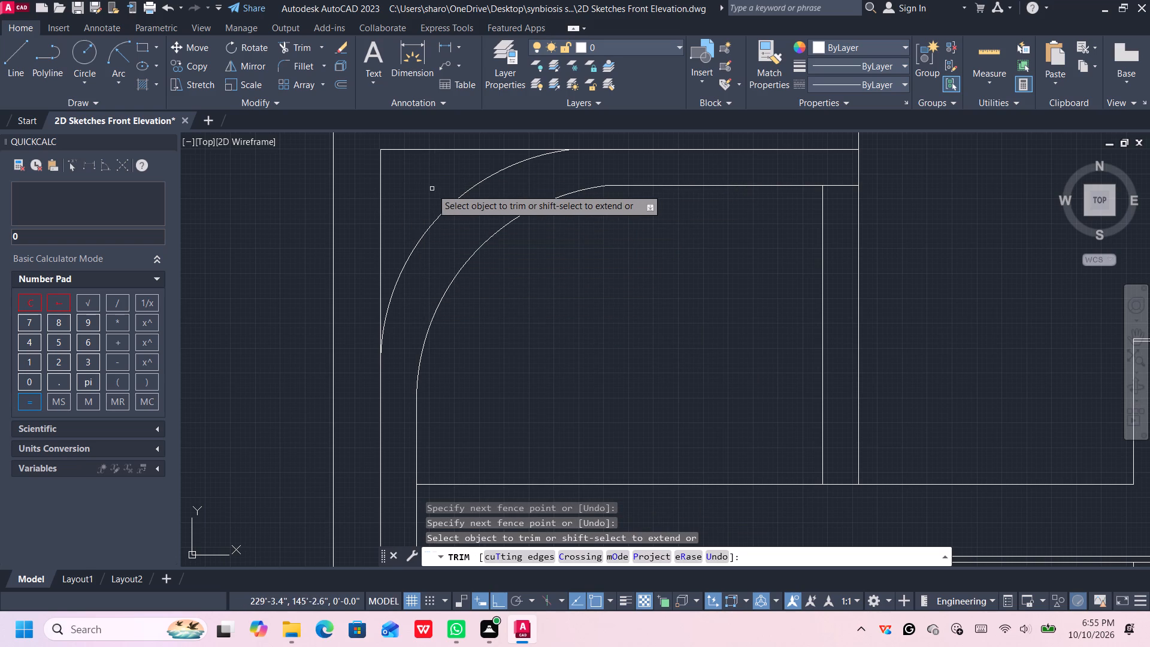
{"action": "scroll", "coordinate": [577, 286], "scroll_direction": "down", "scroll_amount": 1}
{"action": "middle_click_drag", "start_coordinate": [580, 285], "coordinate": [565, 276]}
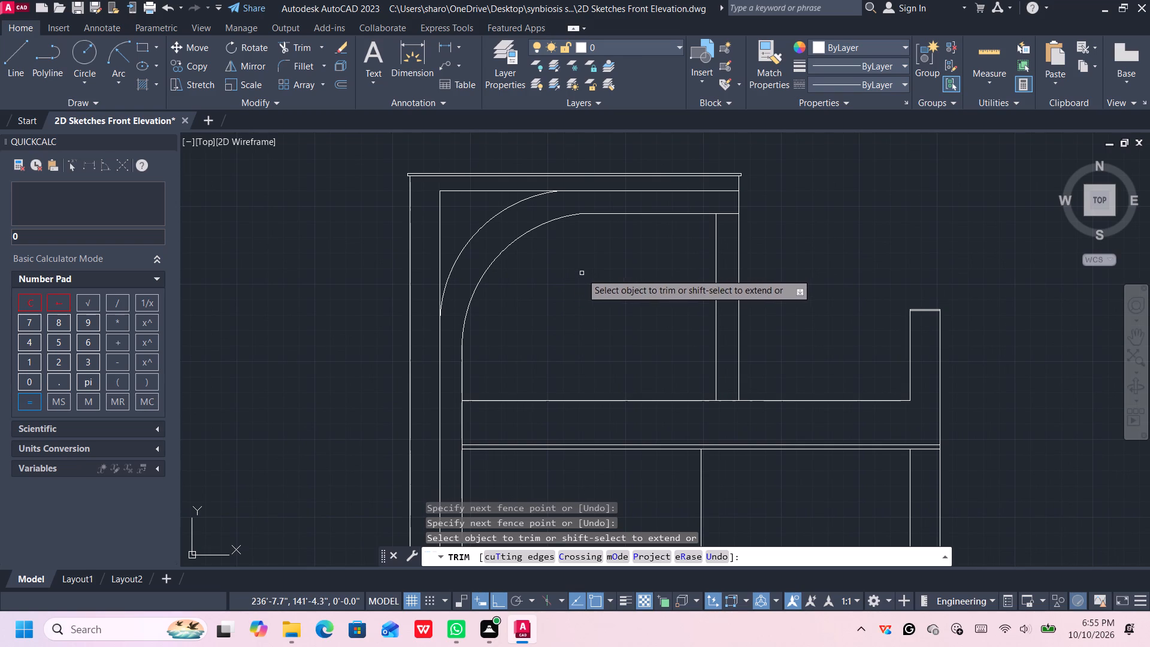
{"action": "middle_click_drag", "start_coordinate": [582, 274], "coordinate": [549, 288]}
{"action": "key", "text": "Escape"}
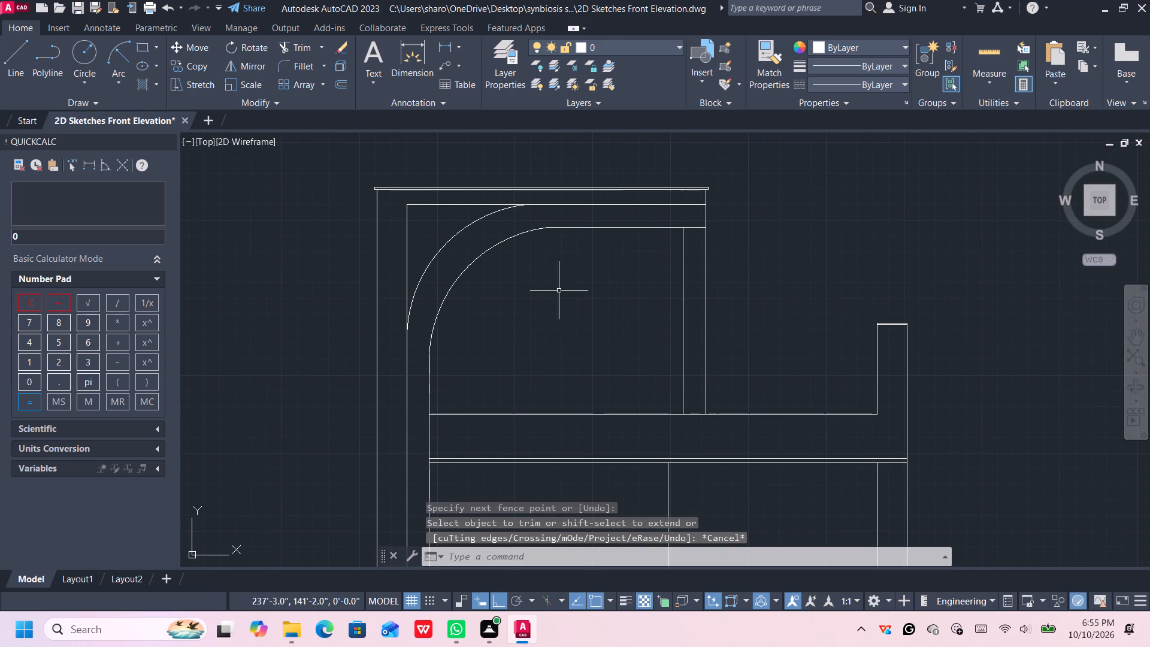
Offset the inner frame's horizontal top line 2.5' downward into the opening.
{"action": "scroll", "coordinate": [716, 213], "scroll_direction": "up", "scroll_amount": 1}
{"action": "middle_click_drag", "start_coordinate": [706, 216], "coordinate": [690, 216]}
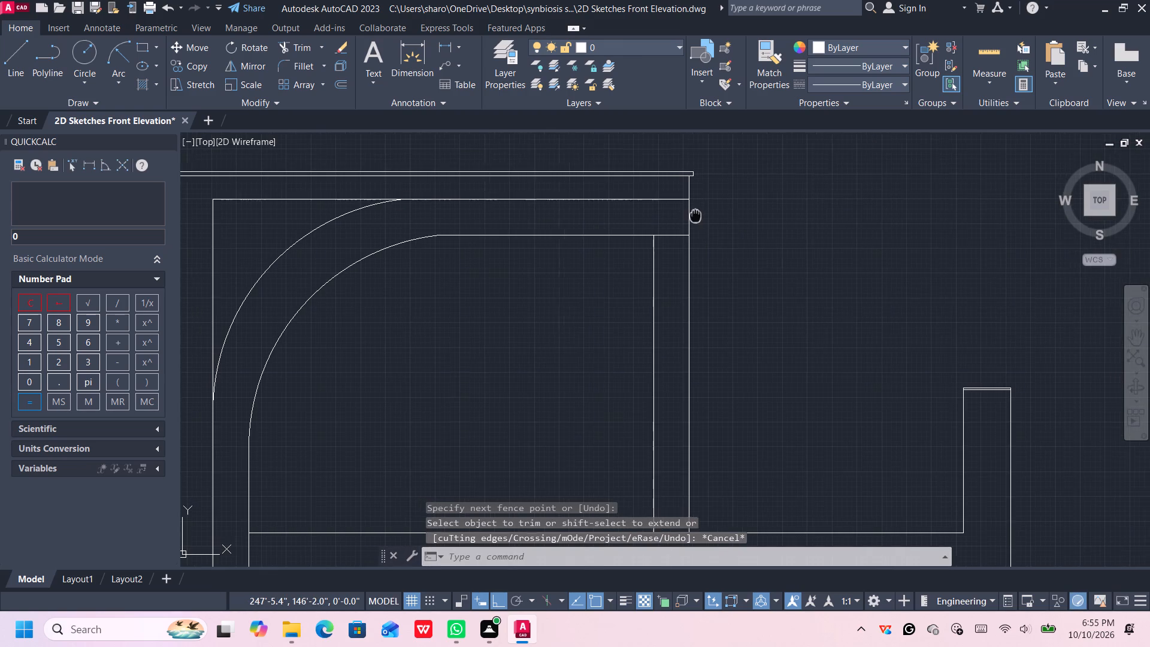
{"action": "middle_click_drag", "start_coordinate": [690, 216], "coordinate": [672, 211]}
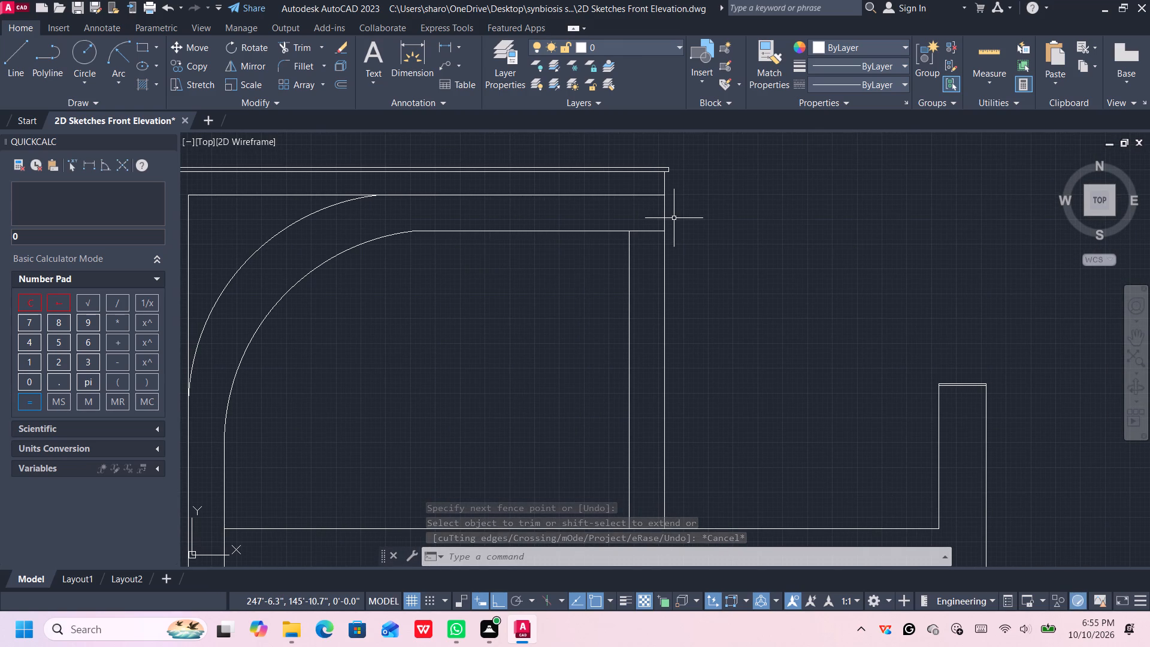
{"action": "scroll", "coordinate": [591, 228], "scroll_direction": "up", "scroll_amount": 2}
{"action": "middle_click", "coordinate": [590, 231]}
{"action": "scroll", "coordinate": [591, 235], "scroll_direction": "up", "scroll_amount": 1}
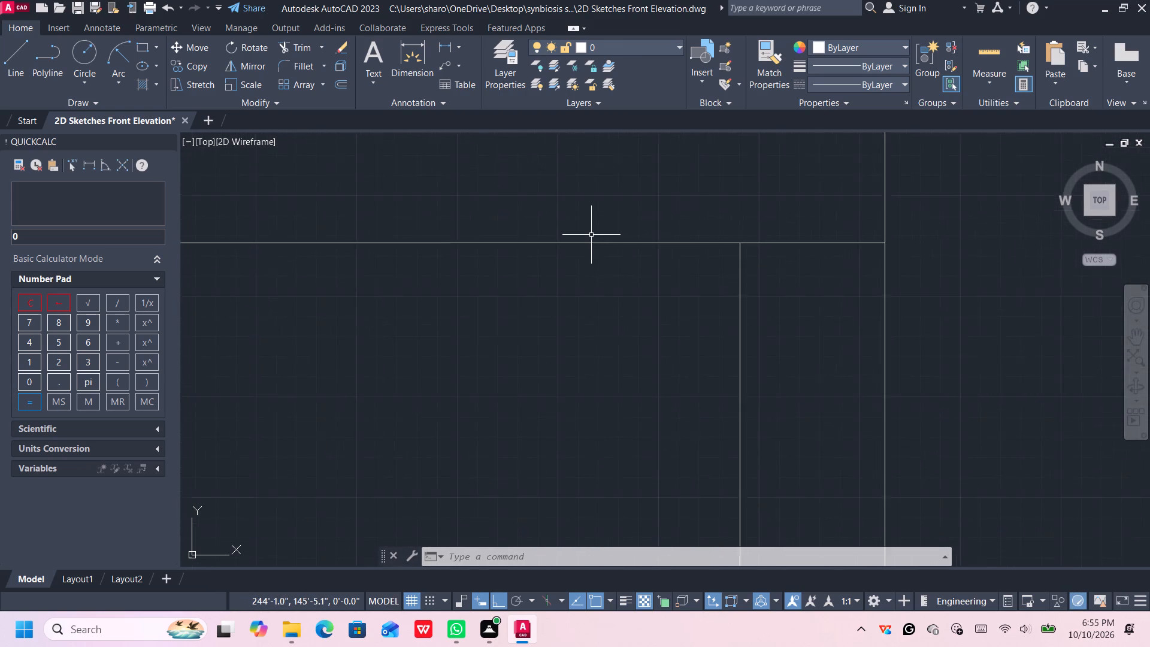
{"action": "scroll", "coordinate": [591, 235], "scroll_direction": "up", "scroll_amount": 1}
{"action": "scroll", "coordinate": [592, 233], "scroll_direction": "down", "scroll_amount": 5}
{"action": "left_click", "coordinate": [568, 234]}
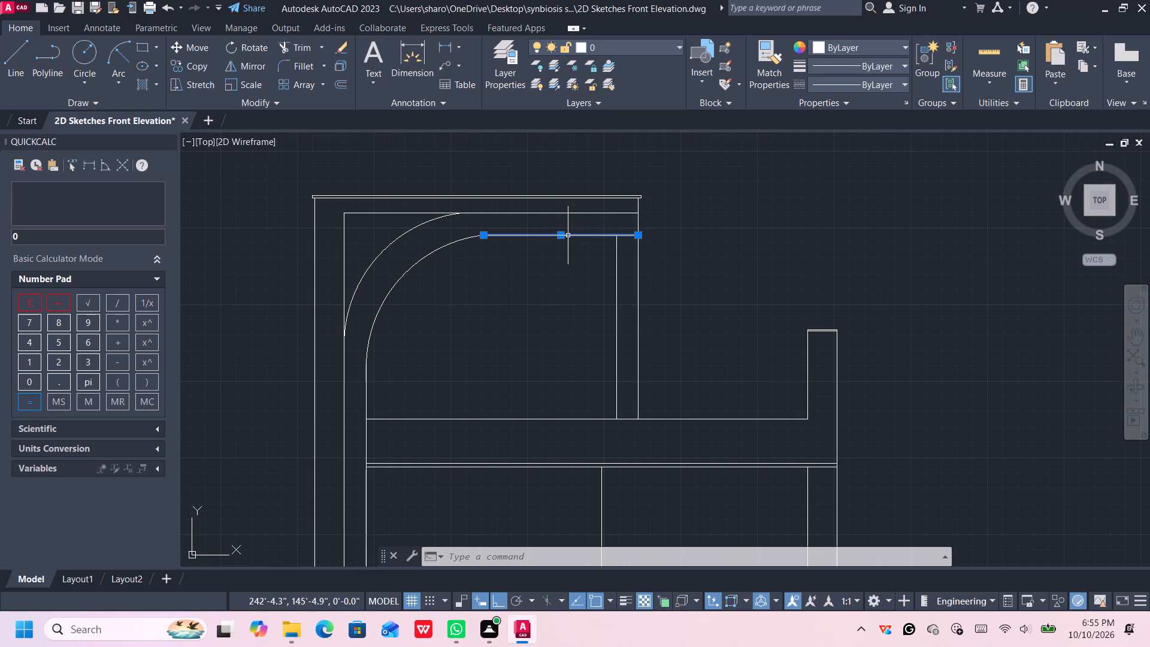
{"action": "key", "text": "o"}
{"action": "key", "text": "Return"}
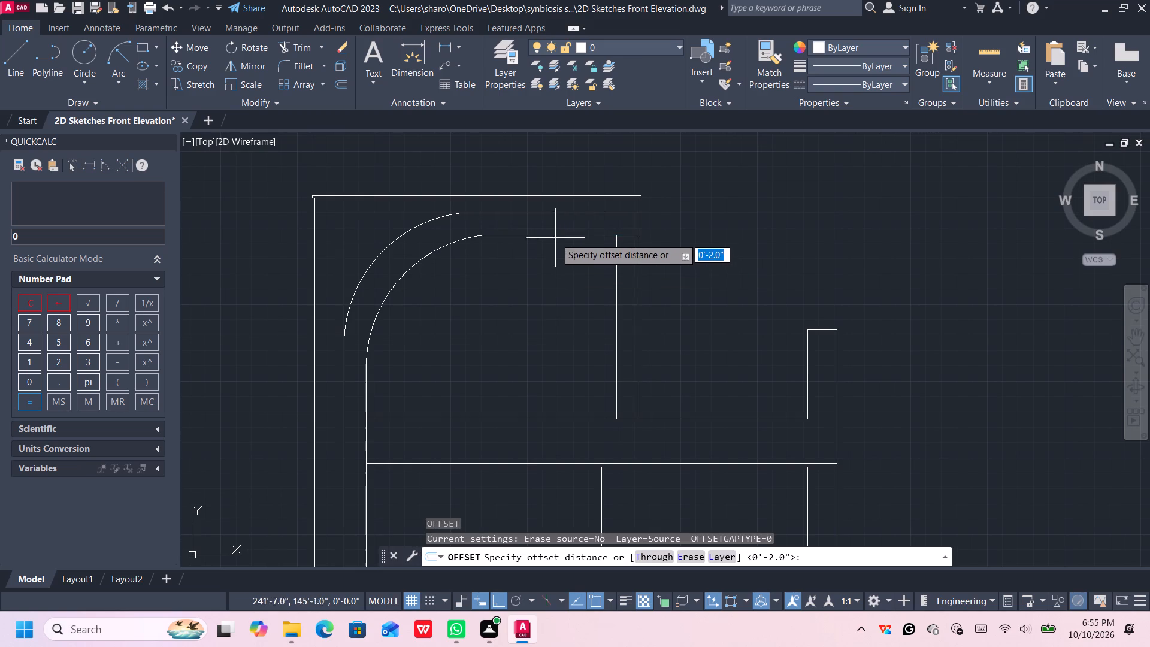
{"action": "left_click", "coordinate": [563, 236]}
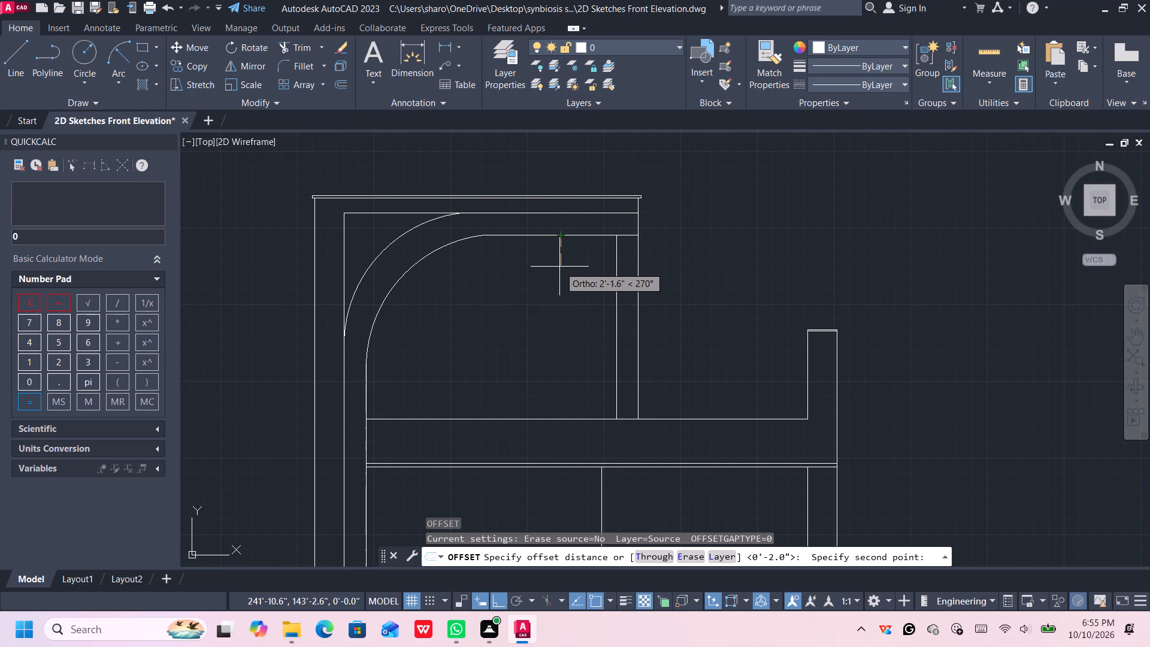
{"action": "scroll", "coordinate": [560, 267], "scroll_direction": "up", "scroll_amount": 1}
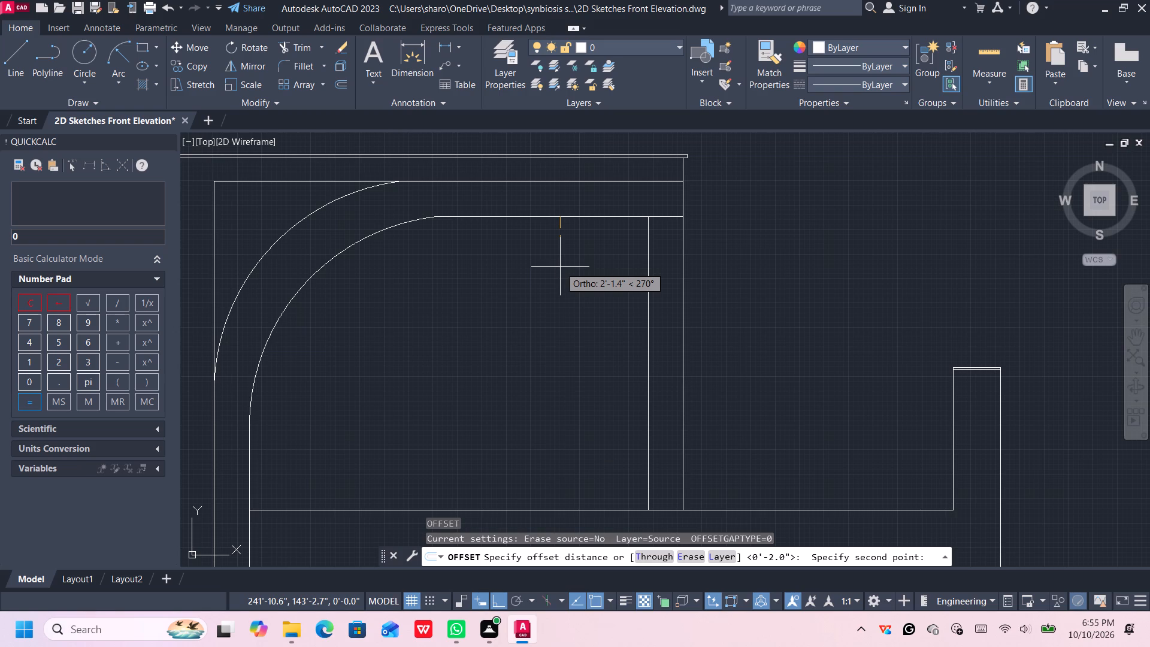
{"action": "type", "text": "2.5'"}
{"action": "key", "text": "Return"}
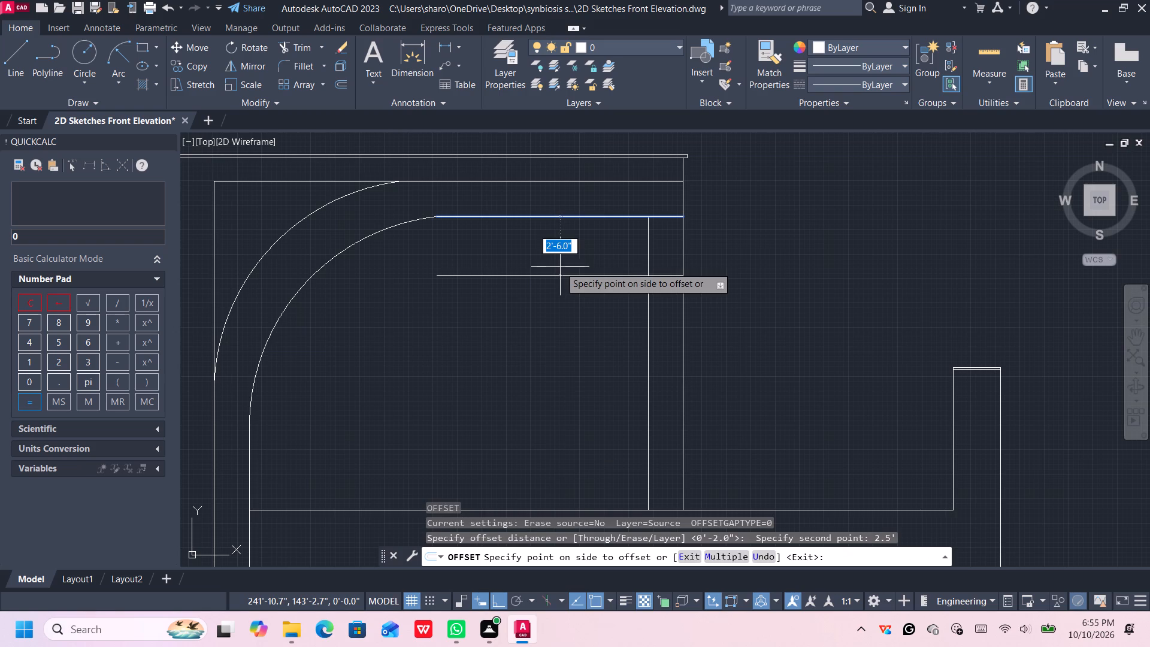
{"action": "left_click", "coordinate": [560, 267]}
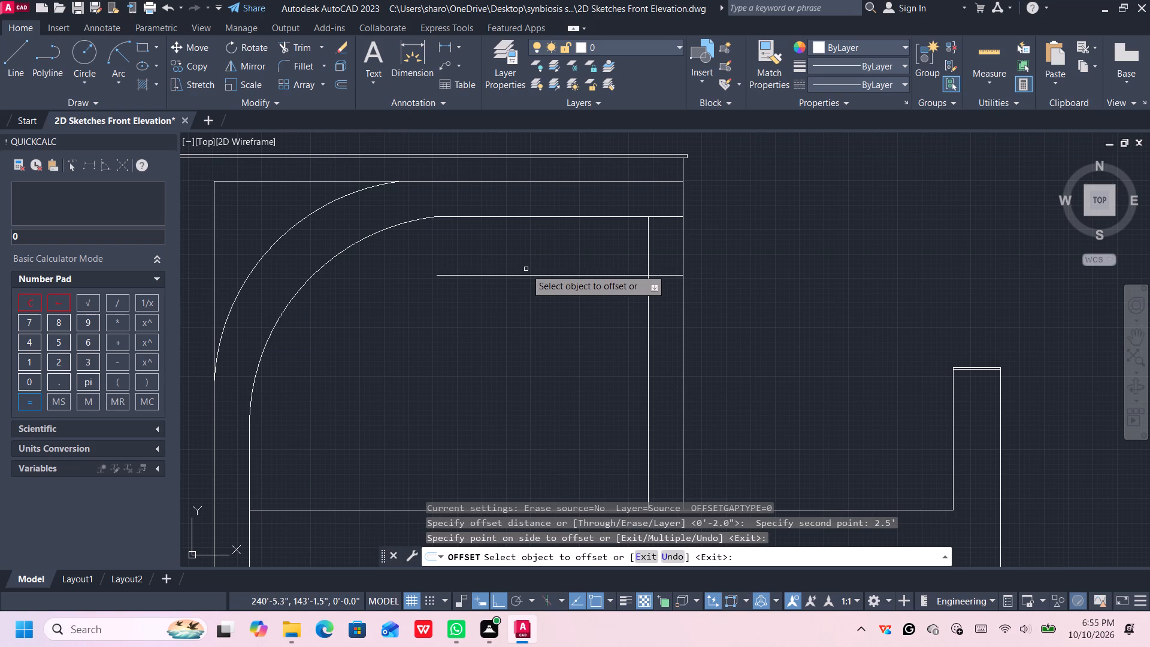
{"action": "key", "text": "Escape"}
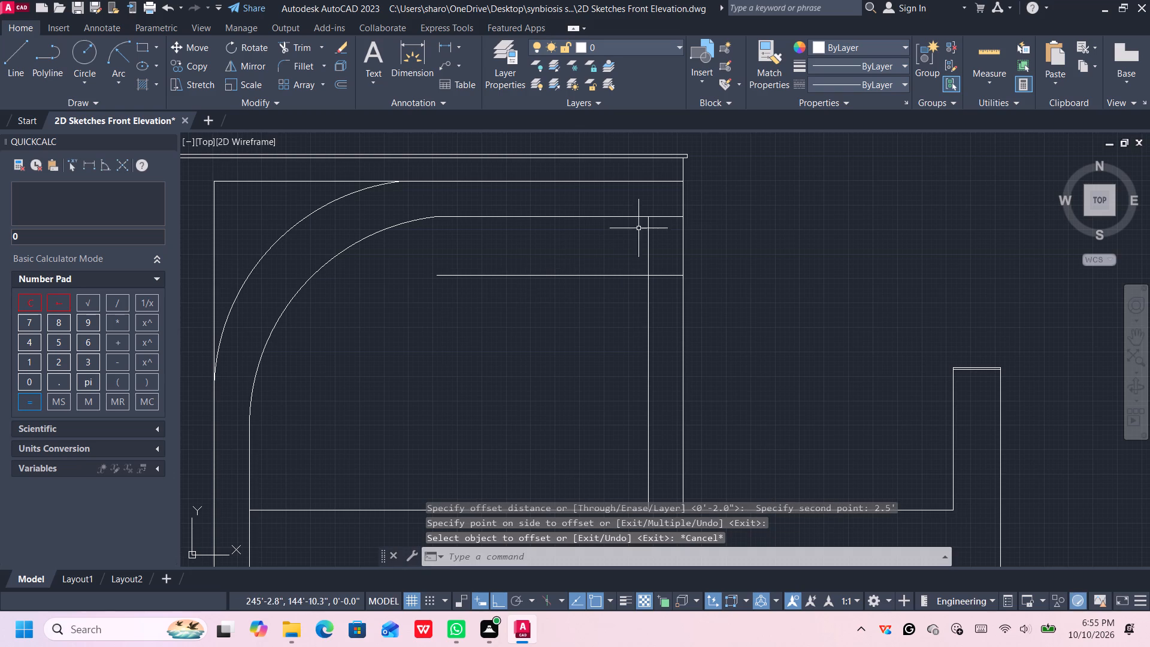
Stretch the right end of the outer frame's top line 1.5' outward past the tower's right edge, and pull it back 6".
{"action": "middle_click_drag", "start_coordinate": [672, 214], "coordinate": [672, 231]}
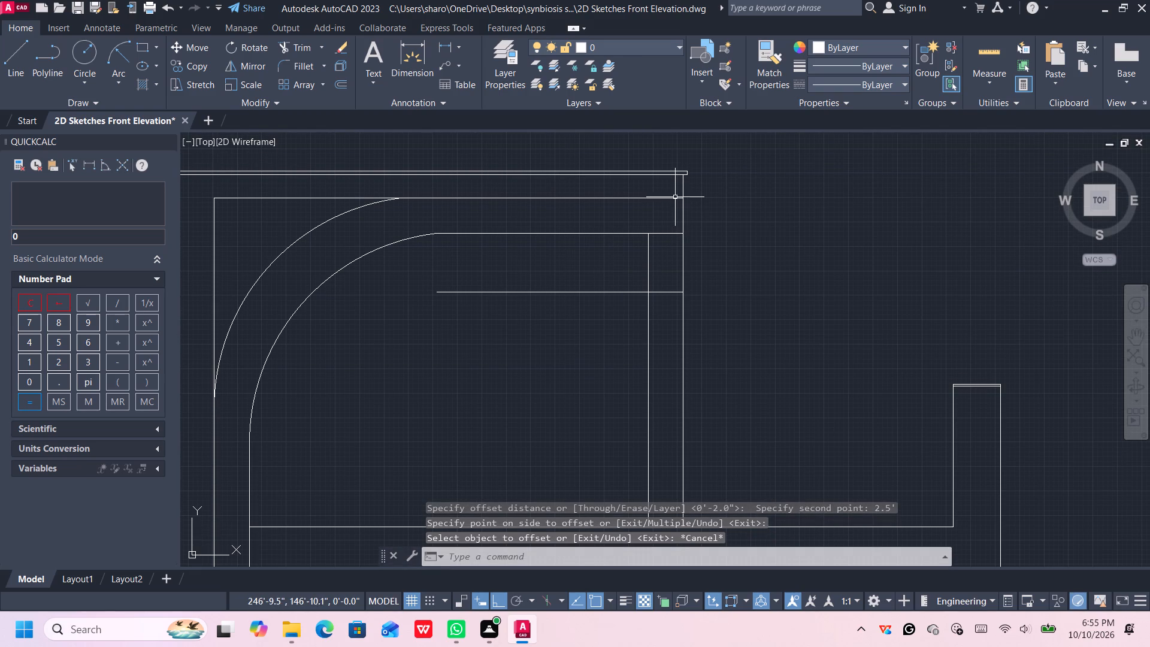
{"action": "left_click", "coordinate": [675, 197]}
{"action": "left_click", "coordinate": [683, 198]}
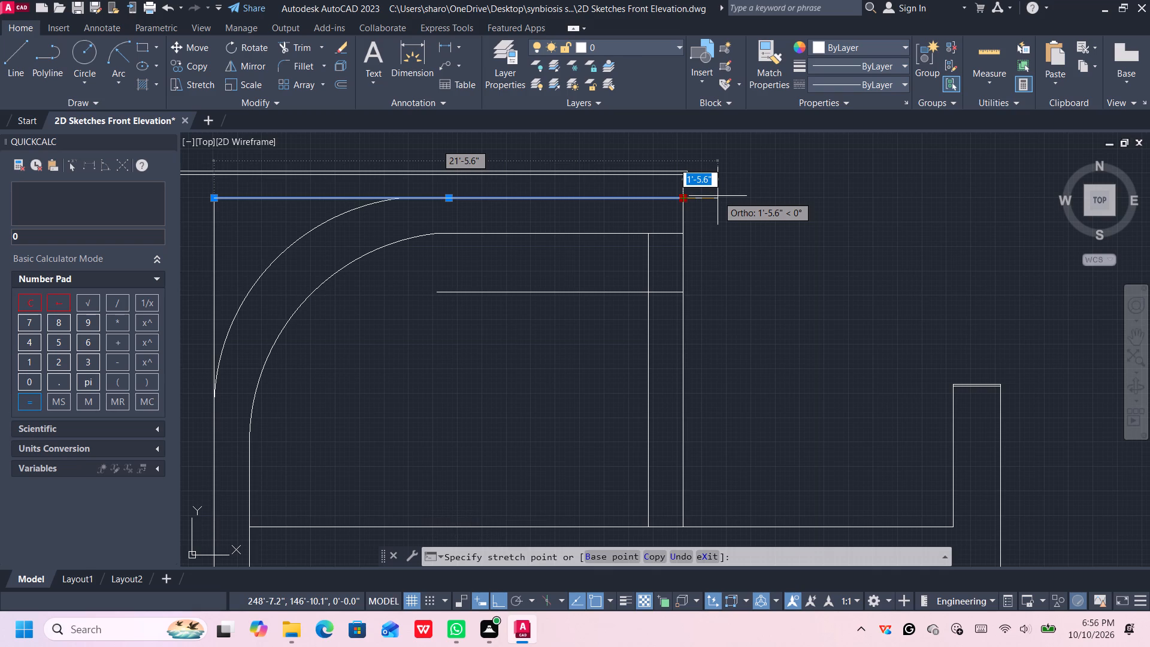
{"action": "type", "text": "1.5'"}
{"action": "key", "text": "Return"}
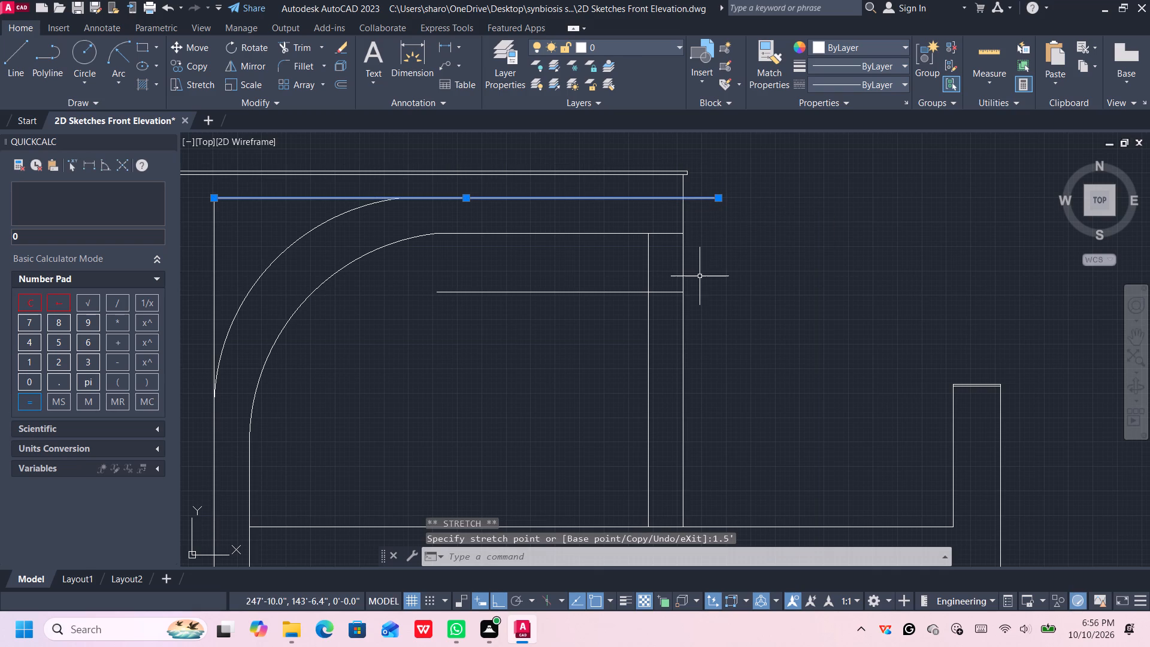
{"action": "left_click", "coordinate": [718, 201]}
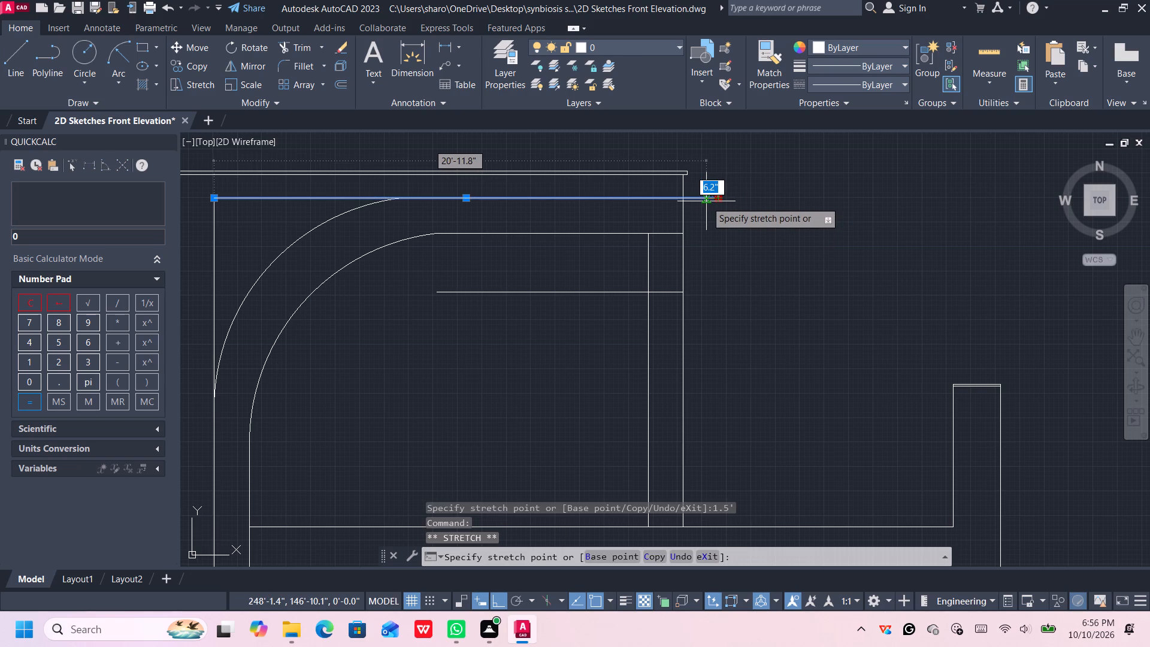
{"action": "type", "text": "6\""}
{"action": "key", "text": "Return"}
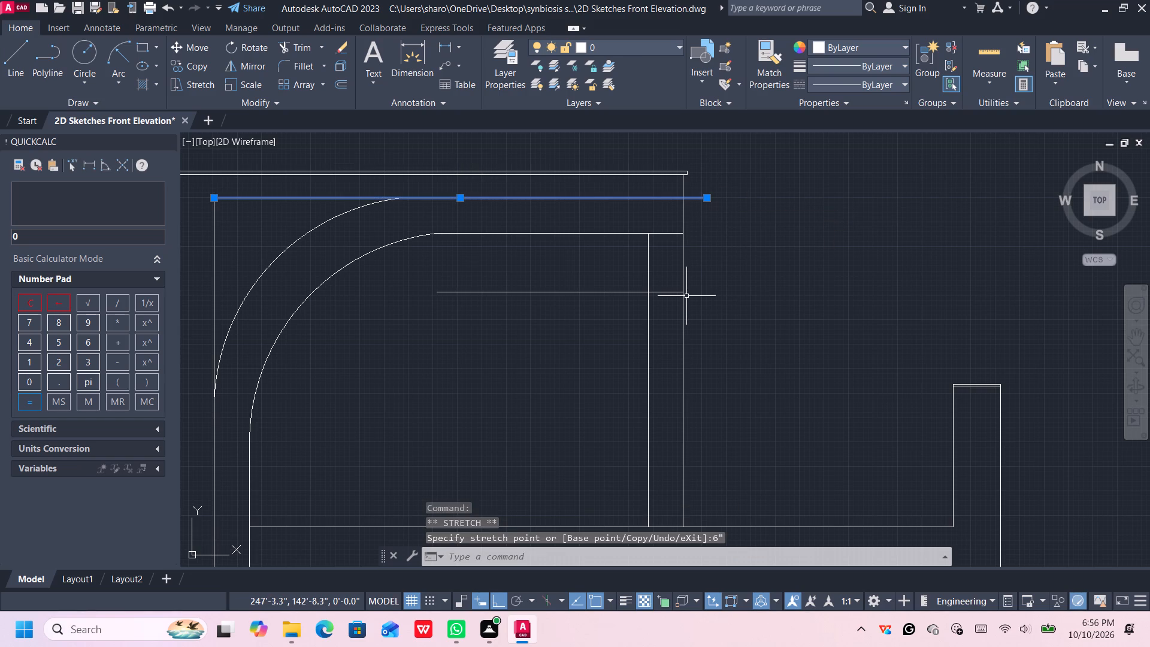
Stretch the right end of the inner frame's top line 1' outward past the tower's right edge.
{"action": "left_click", "coordinate": [677, 234]}
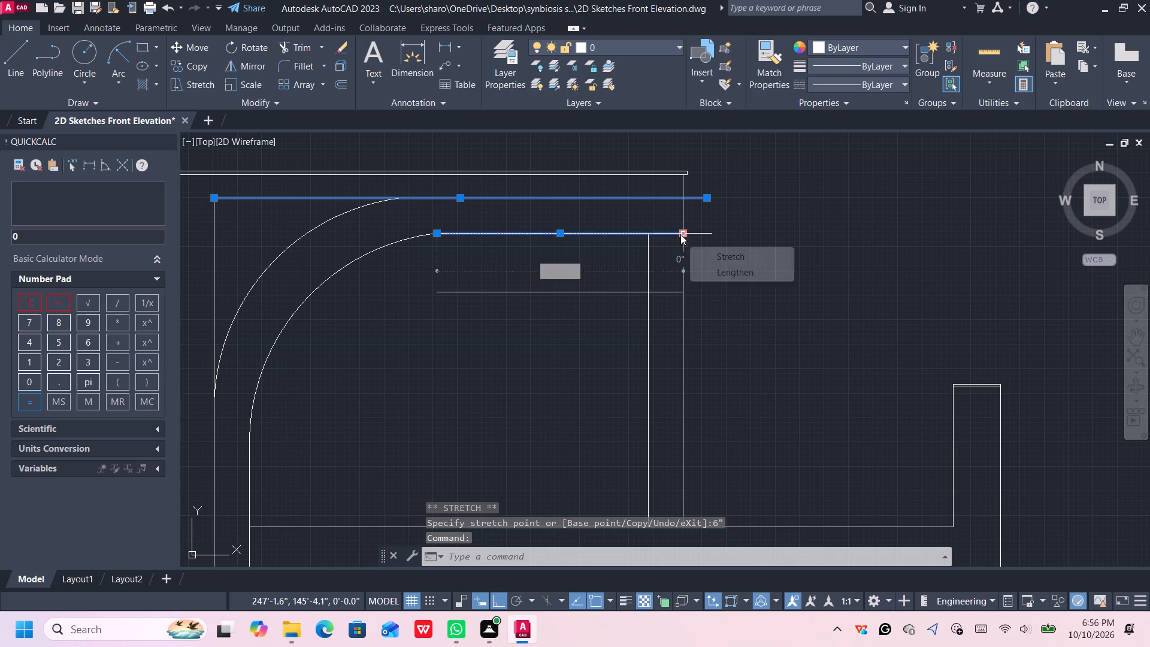
{"action": "left_click", "coordinate": [680, 235]}
{"action": "type", "text": "1'"}
{"action": "key", "text": "Return"}
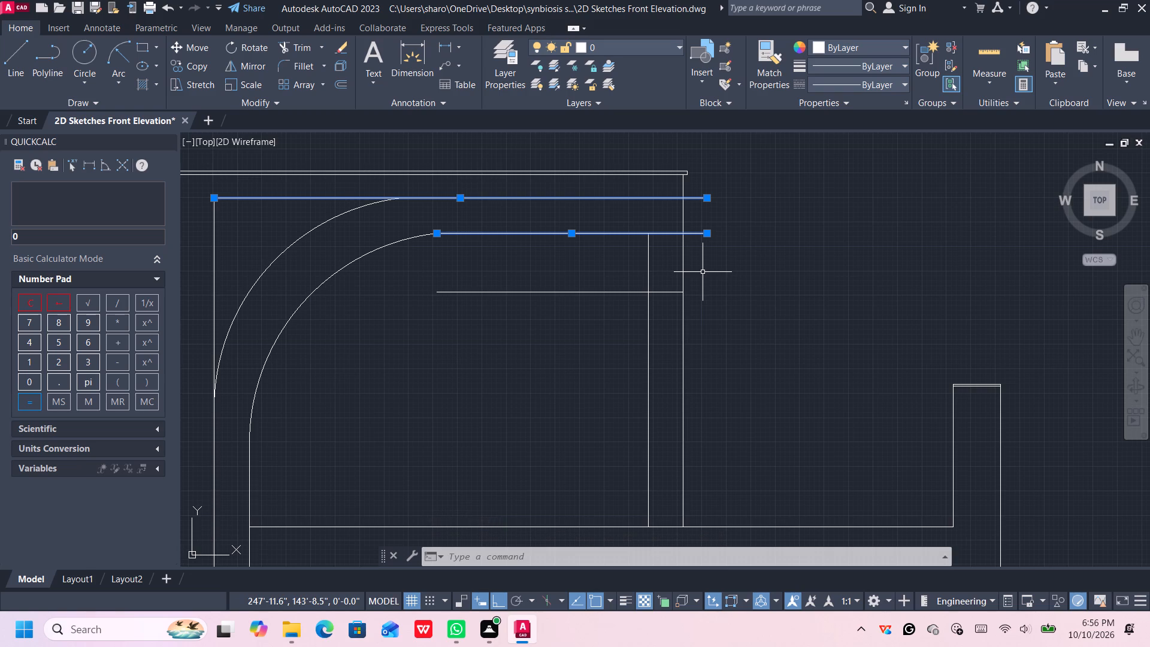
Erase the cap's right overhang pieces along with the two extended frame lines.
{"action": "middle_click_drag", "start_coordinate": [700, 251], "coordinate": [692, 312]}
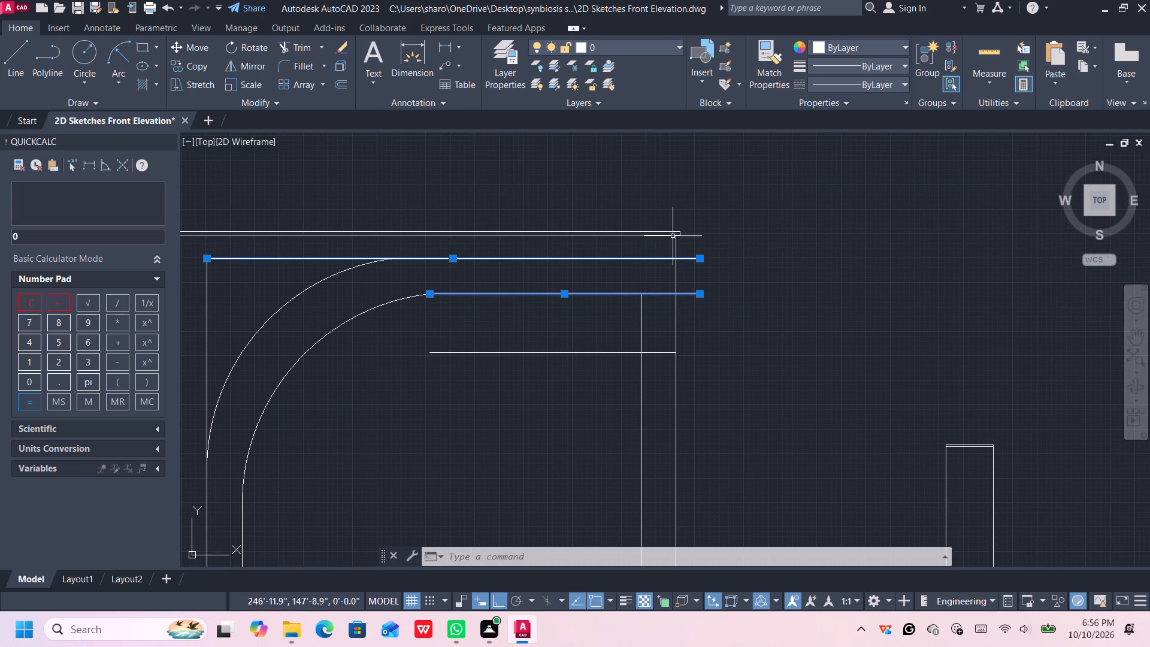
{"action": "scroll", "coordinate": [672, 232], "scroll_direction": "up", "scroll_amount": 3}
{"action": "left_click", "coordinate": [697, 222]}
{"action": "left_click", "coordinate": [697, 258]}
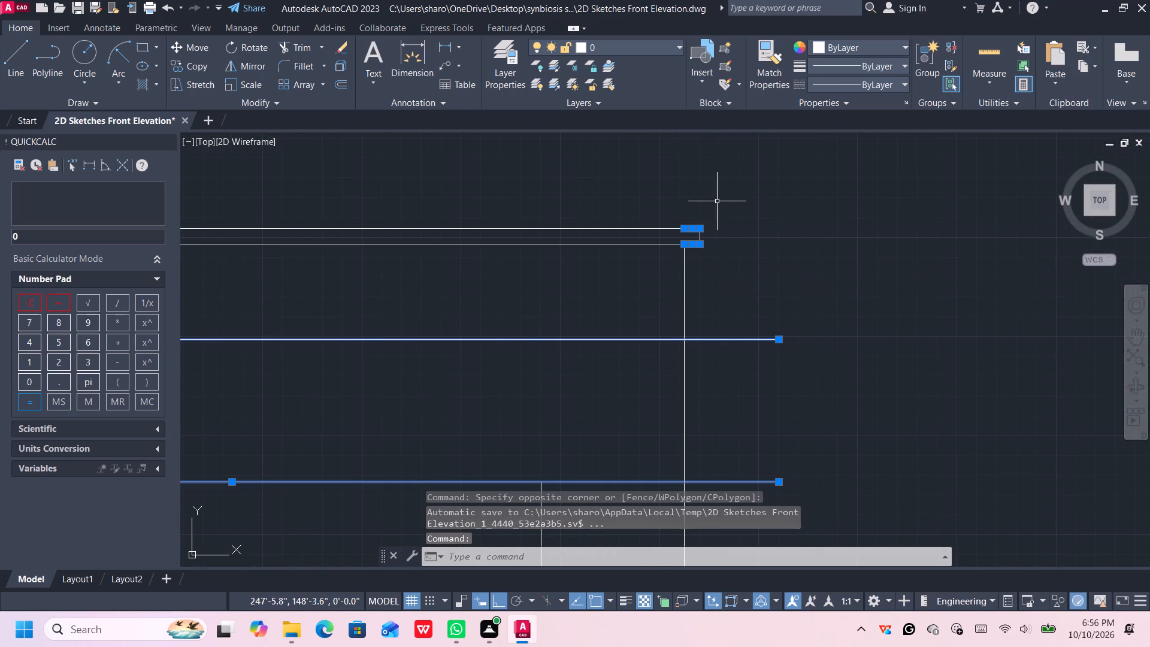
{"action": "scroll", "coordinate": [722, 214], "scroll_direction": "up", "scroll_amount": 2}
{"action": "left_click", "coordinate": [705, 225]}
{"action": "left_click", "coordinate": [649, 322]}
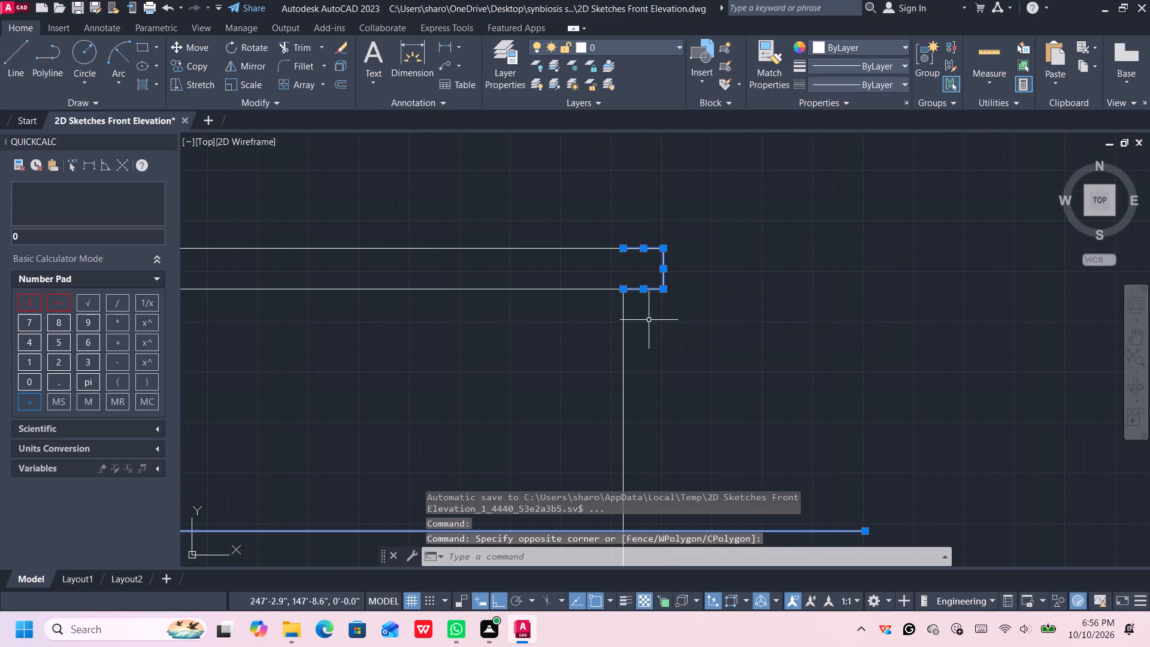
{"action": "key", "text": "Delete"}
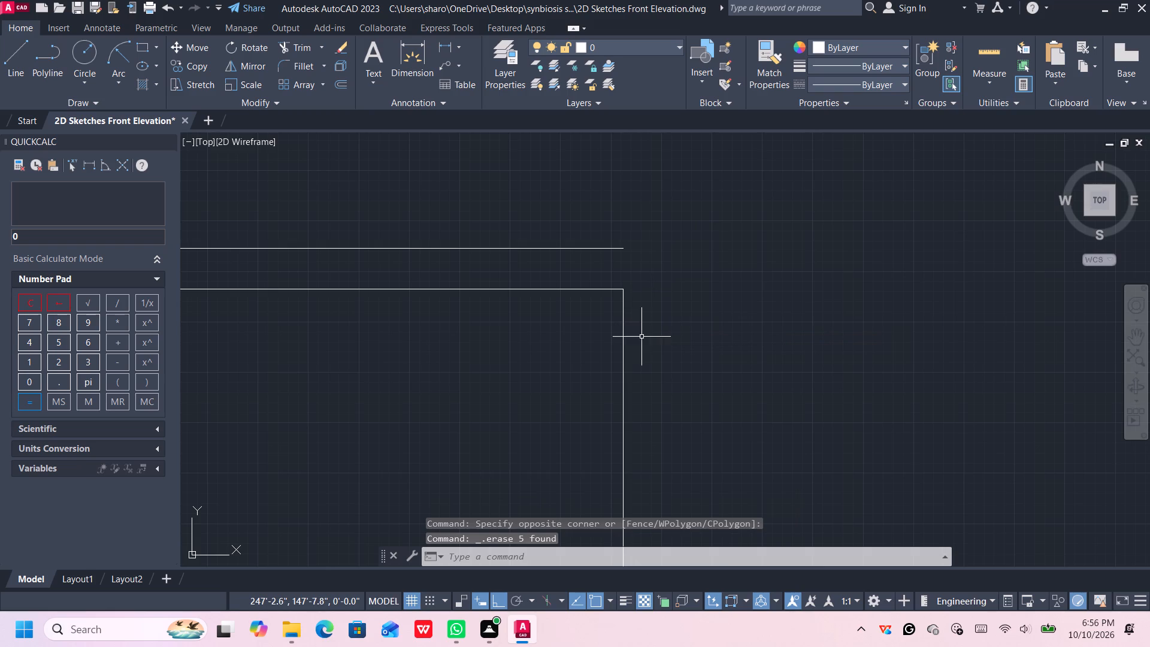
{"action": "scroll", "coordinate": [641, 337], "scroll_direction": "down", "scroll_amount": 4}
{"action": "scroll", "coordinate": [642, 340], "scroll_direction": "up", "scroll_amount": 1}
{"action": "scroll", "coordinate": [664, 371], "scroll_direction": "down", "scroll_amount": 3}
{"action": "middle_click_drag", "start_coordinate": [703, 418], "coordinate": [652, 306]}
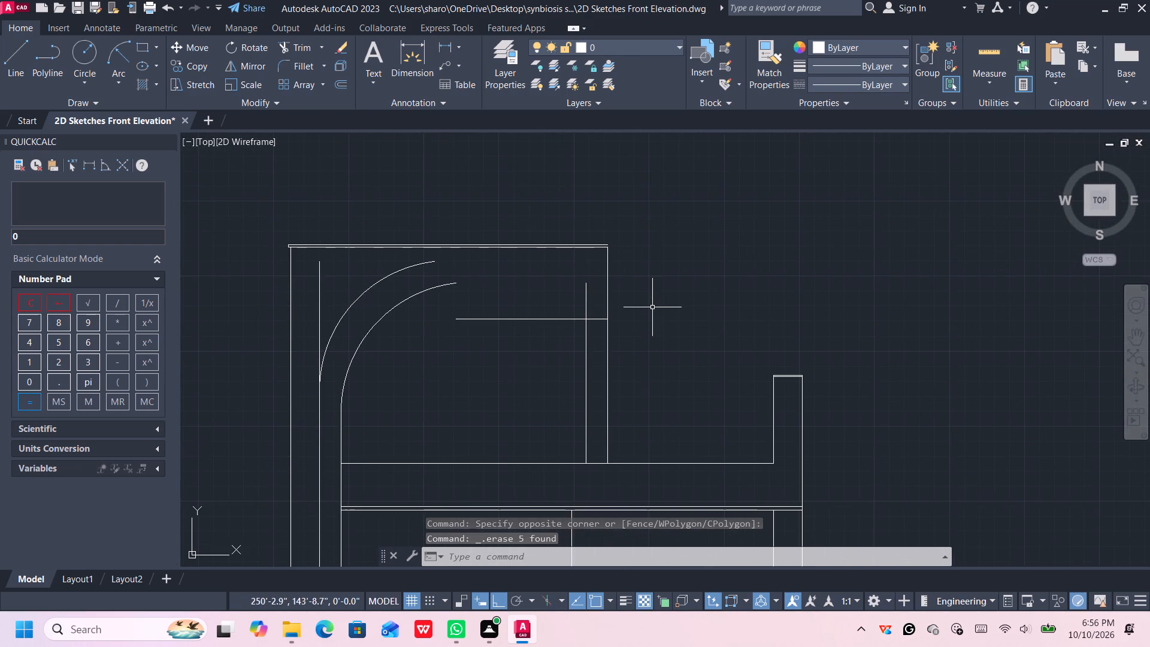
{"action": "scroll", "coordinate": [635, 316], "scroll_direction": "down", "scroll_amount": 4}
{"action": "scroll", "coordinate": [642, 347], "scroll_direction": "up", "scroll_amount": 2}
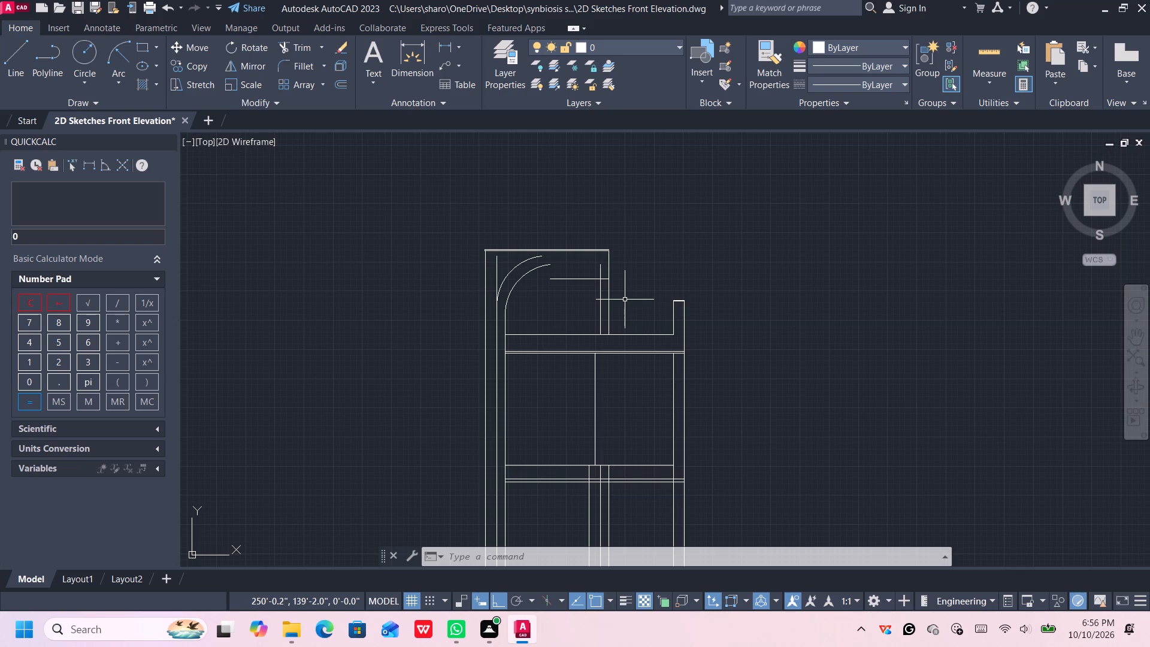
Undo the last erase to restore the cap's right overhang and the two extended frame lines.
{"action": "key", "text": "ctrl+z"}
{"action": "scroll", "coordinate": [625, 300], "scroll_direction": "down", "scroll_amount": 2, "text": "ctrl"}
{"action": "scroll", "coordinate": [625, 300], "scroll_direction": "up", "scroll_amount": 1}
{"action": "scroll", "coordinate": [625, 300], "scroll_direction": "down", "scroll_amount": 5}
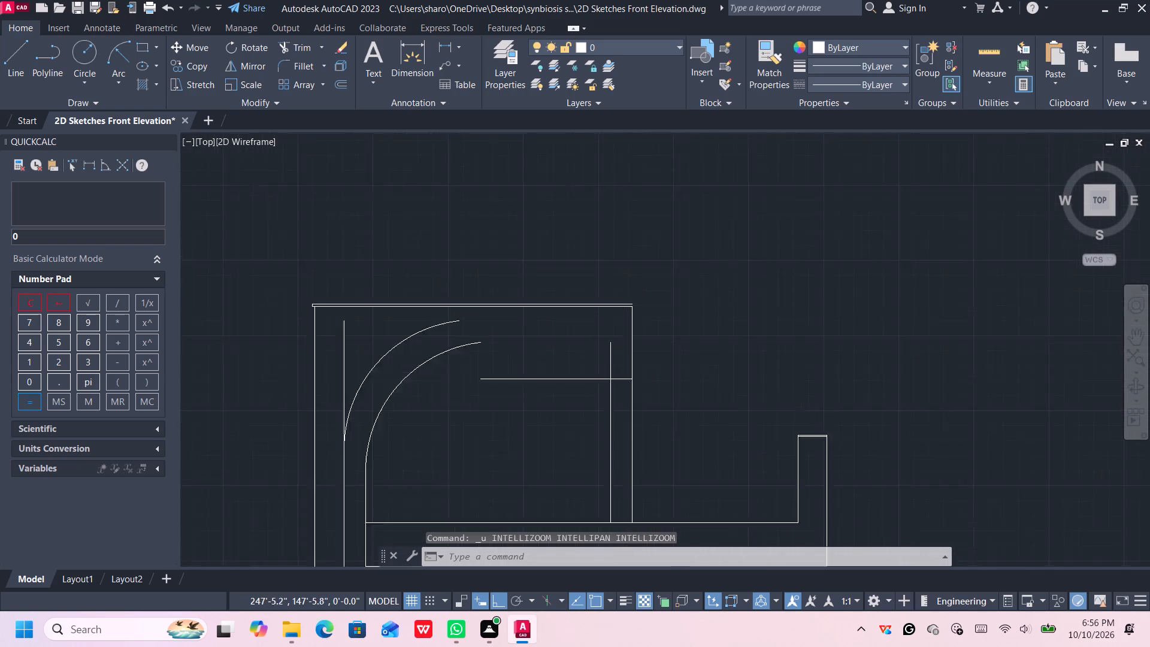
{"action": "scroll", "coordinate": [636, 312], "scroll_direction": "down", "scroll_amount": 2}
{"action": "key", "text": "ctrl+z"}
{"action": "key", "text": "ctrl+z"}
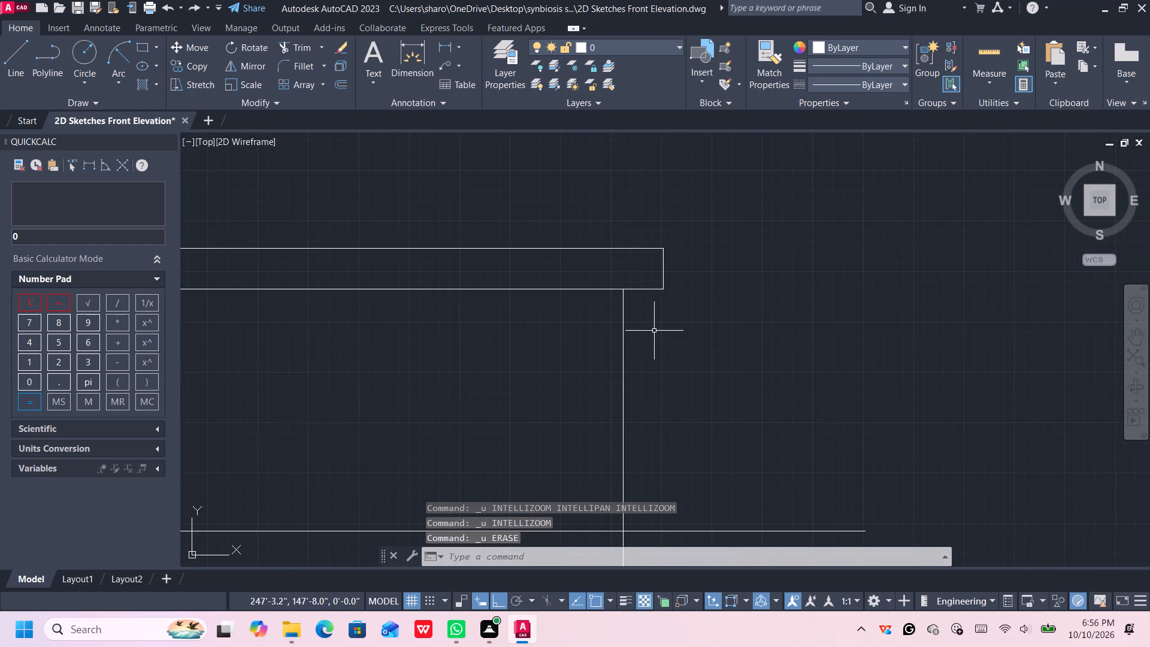
Erase only the short vertical line closing the right end of the tower cap's overhang.
{"action": "scroll", "coordinate": [655, 329], "scroll_direction": "down", "scroll_amount": 8, "text": "ctrl"}
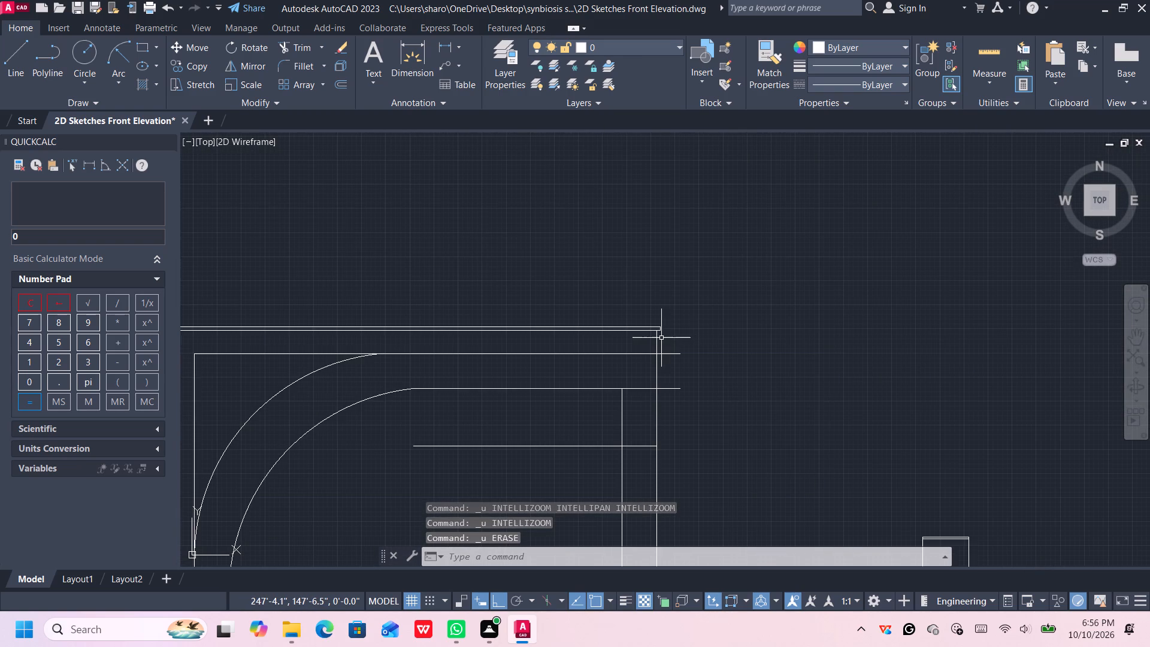
{"action": "middle_click_drag", "start_coordinate": [661, 337], "coordinate": [667, 347], "text": "ctrl"}
{"action": "scroll", "coordinate": [667, 347], "scroll_direction": "up", "scroll_amount": 3, "text": "ctrl"}
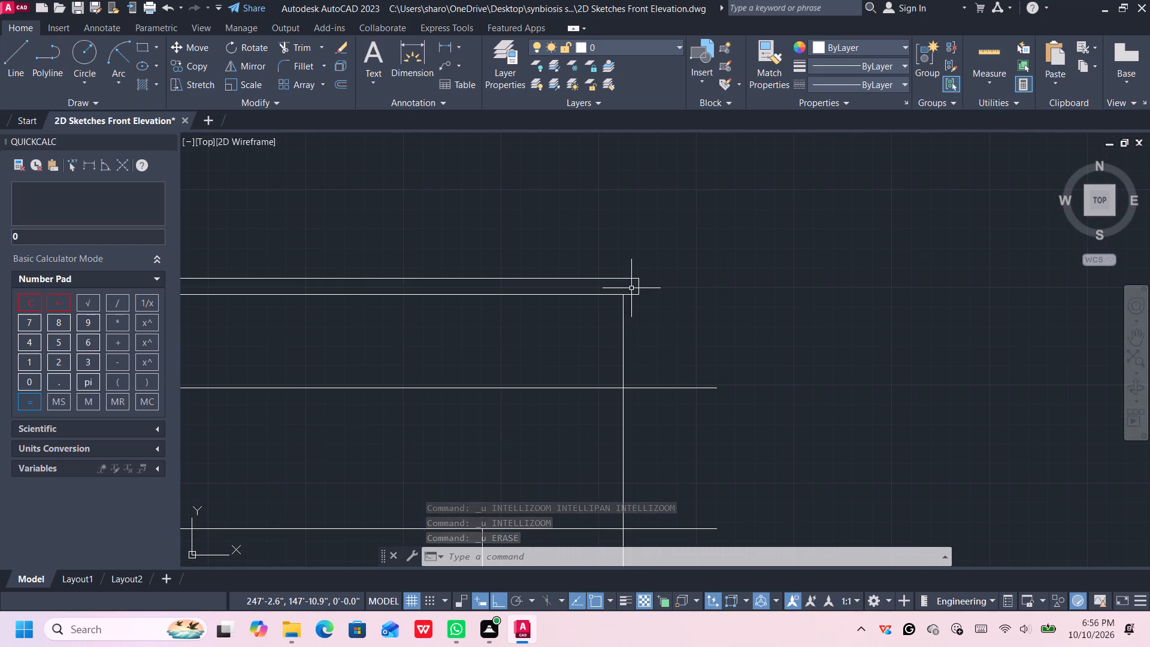
{"action": "left_click", "coordinate": [638, 287], "text": "ctrl"}
{"action": "scroll", "coordinate": [644, 289], "scroll_direction": "up", "scroll_amount": 4, "text": "ctrl"}
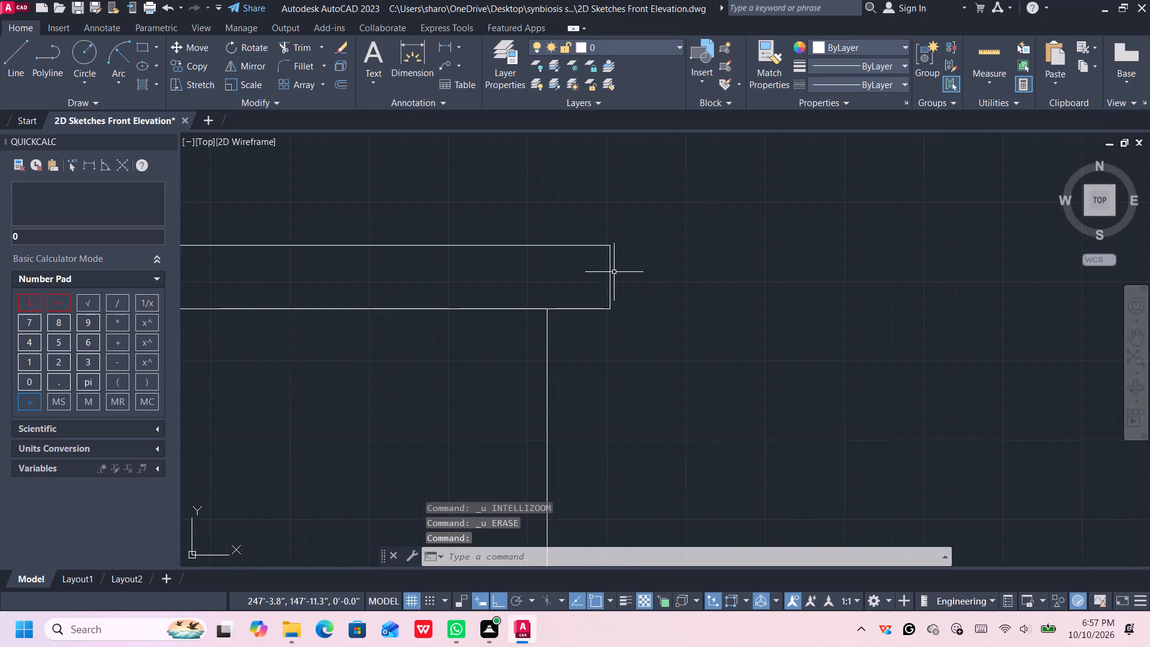
{"action": "left_click", "coordinate": [610, 271], "text": "ctrl"}
{"action": "left_click", "coordinate": [607, 272], "text": "ctrl"}
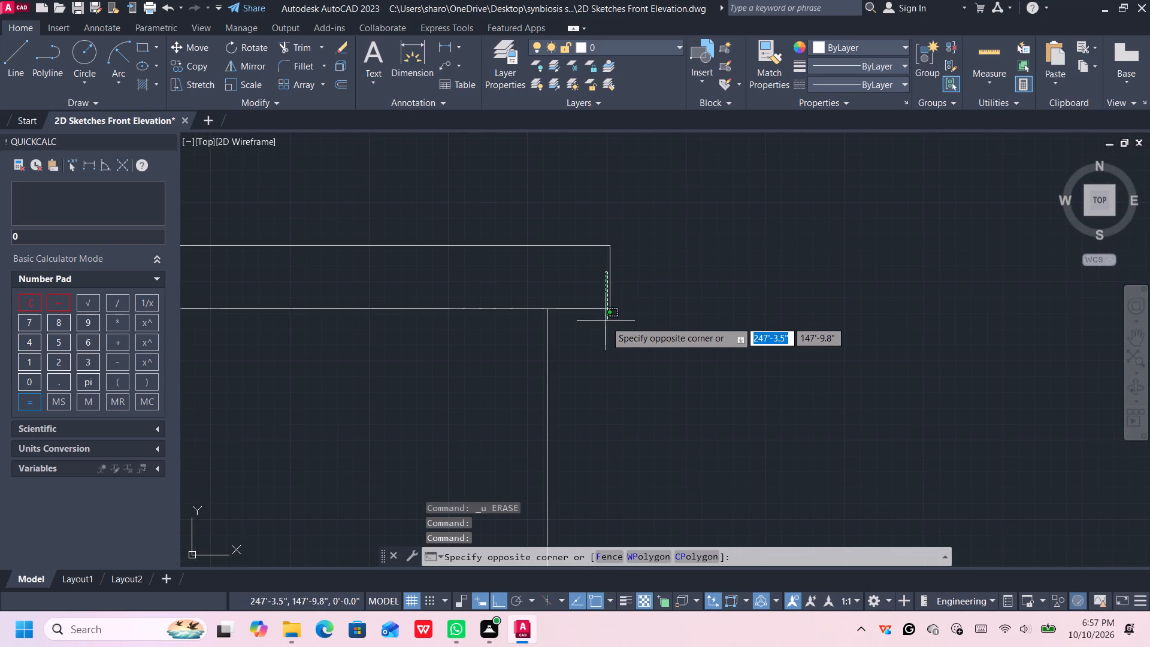
{"action": "left_click", "coordinate": [612, 313], "text": "ctrl"}
{"action": "scroll", "coordinate": [646, 329], "scroll_direction": "down", "scroll_amount": 2, "text": "ctrl"}
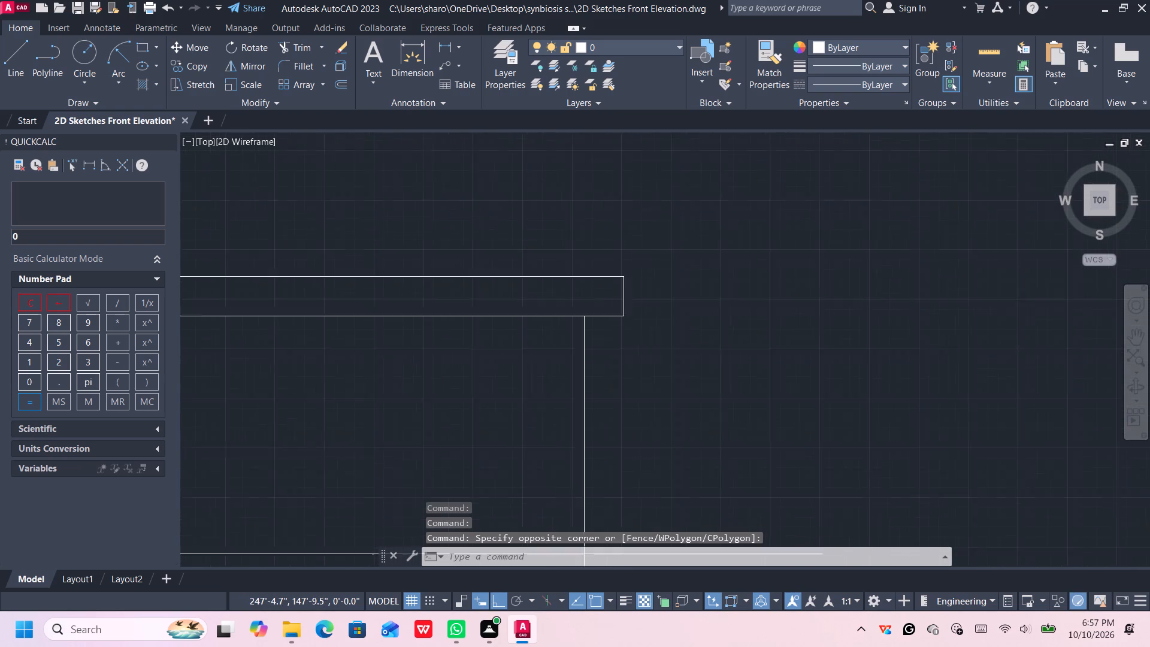
{"action": "scroll", "coordinate": [646, 329], "scroll_direction": "down", "scroll_amount": 6, "text": "ctrl"}
{"action": "scroll", "coordinate": [646, 322], "scroll_direction": "up", "scroll_amount": 2, "text": "ctrl"}
{"action": "left_click", "coordinate": [640, 321], "text": "ctrl"}
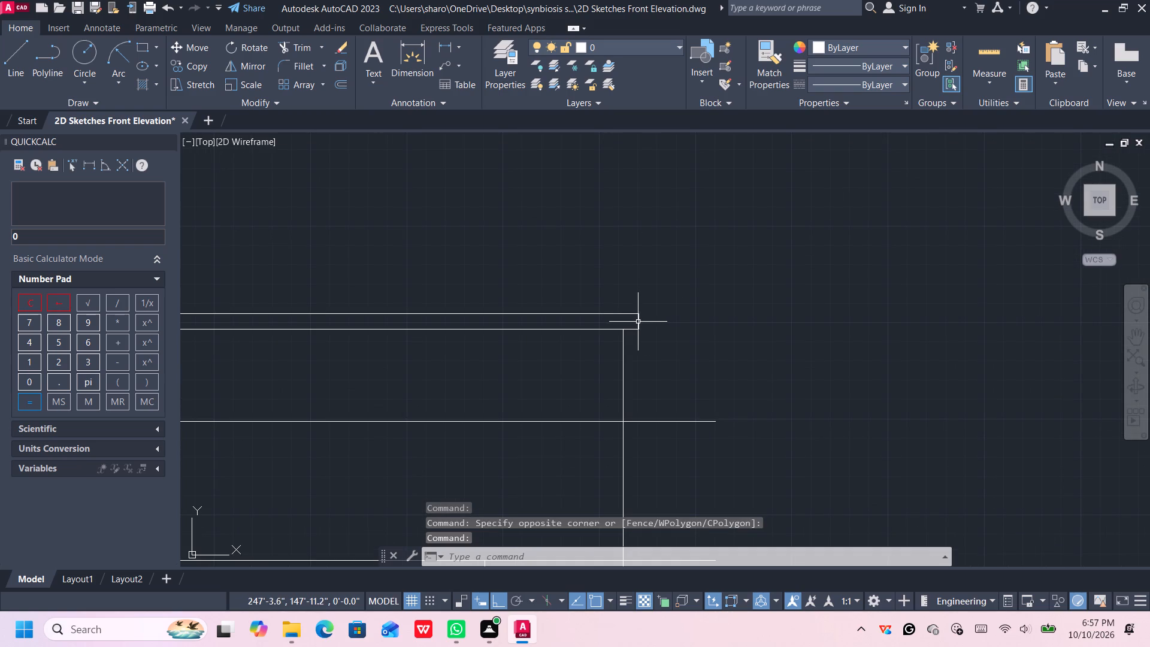
{"action": "left_click", "coordinate": [637, 322], "text": "ctrl"}
{"action": "key", "text": "ctrl+Escape"}
{"action": "left_click", "coordinate": [714, 253]}
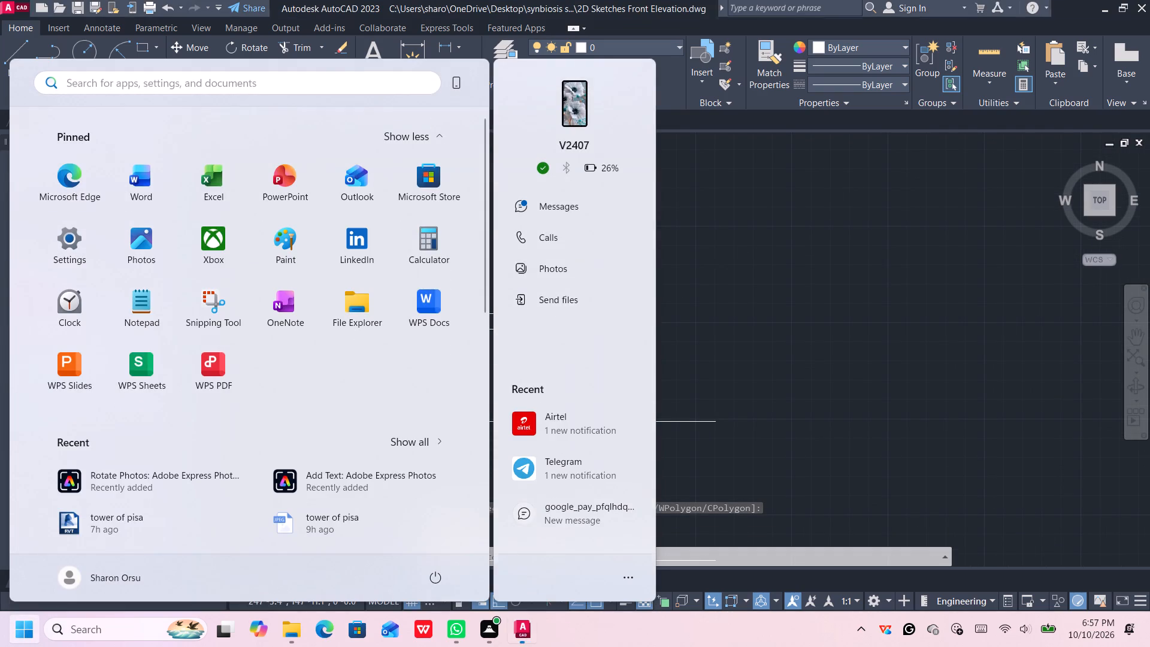
{"action": "key", "text": "Escape"}
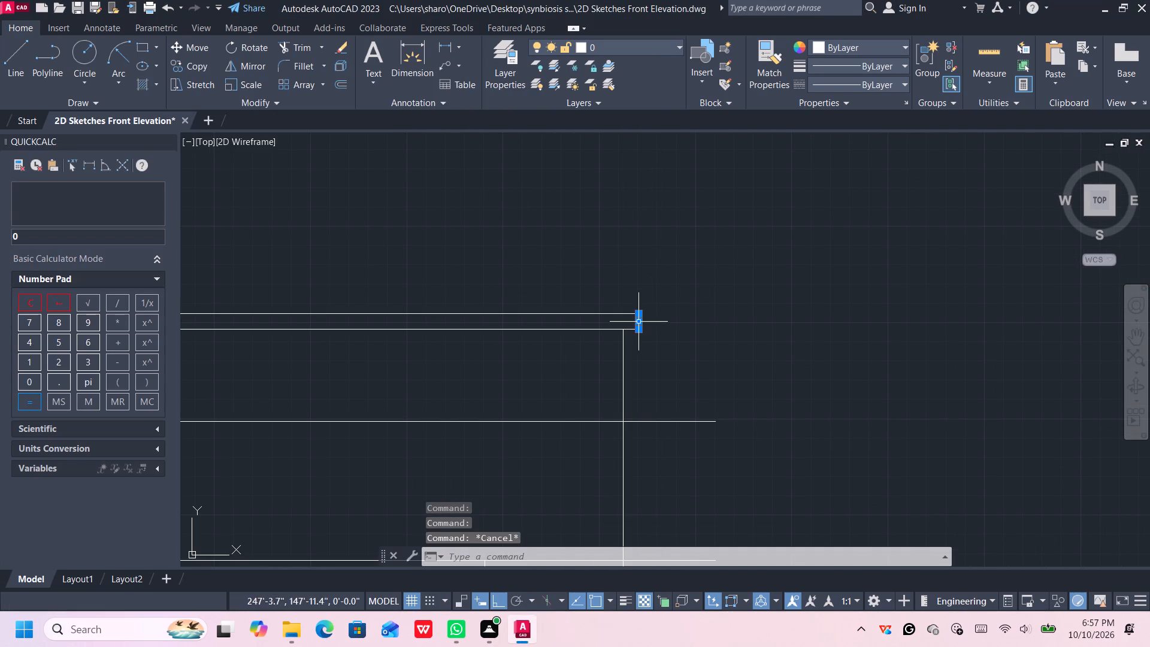
{"action": "left_click", "coordinate": [639, 320]}
{"action": "key", "text": "Delete"}
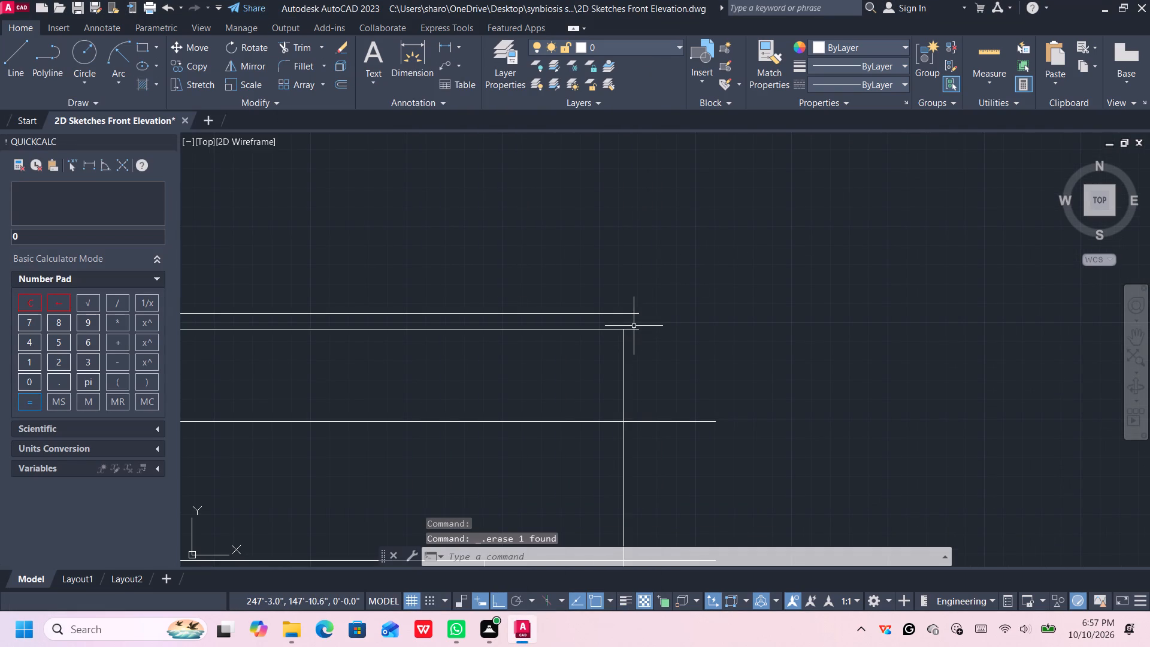
Erase the two short horizontal lines remaining from the tower cap's right overhang.
{"action": "scroll", "coordinate": [632, 329], "scroll_direction": "up", "scroll_amount": 2}
{"action": "left_click", "coordinate": [630, 331]}
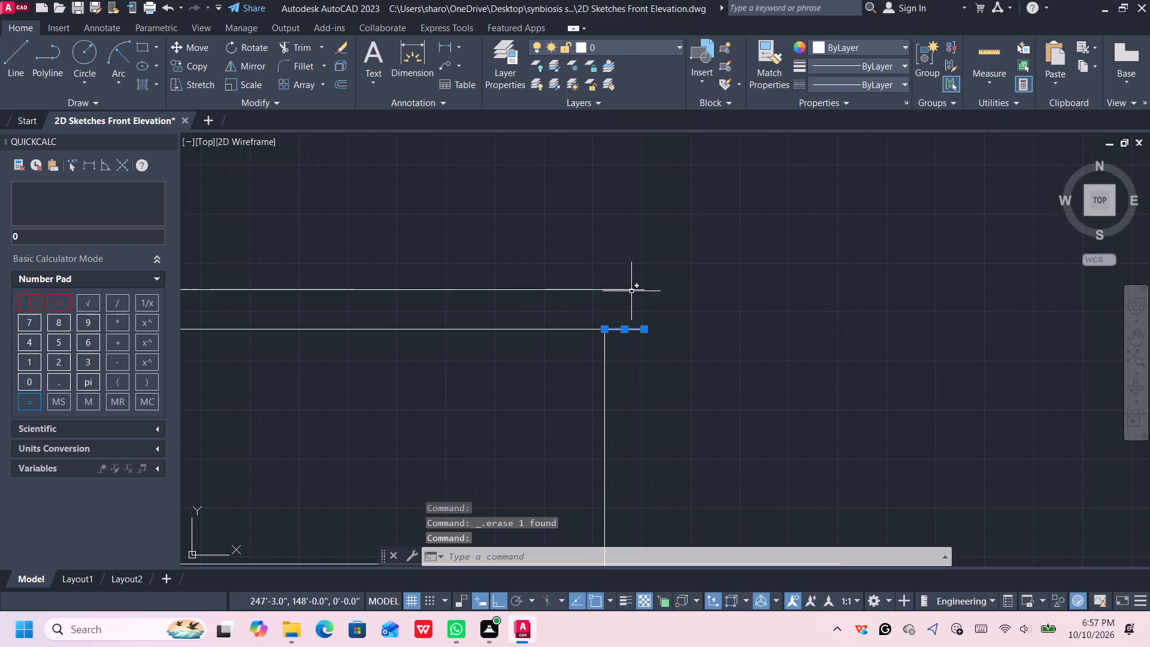
{"action": "left_click", "coordinate": [630, 291]}
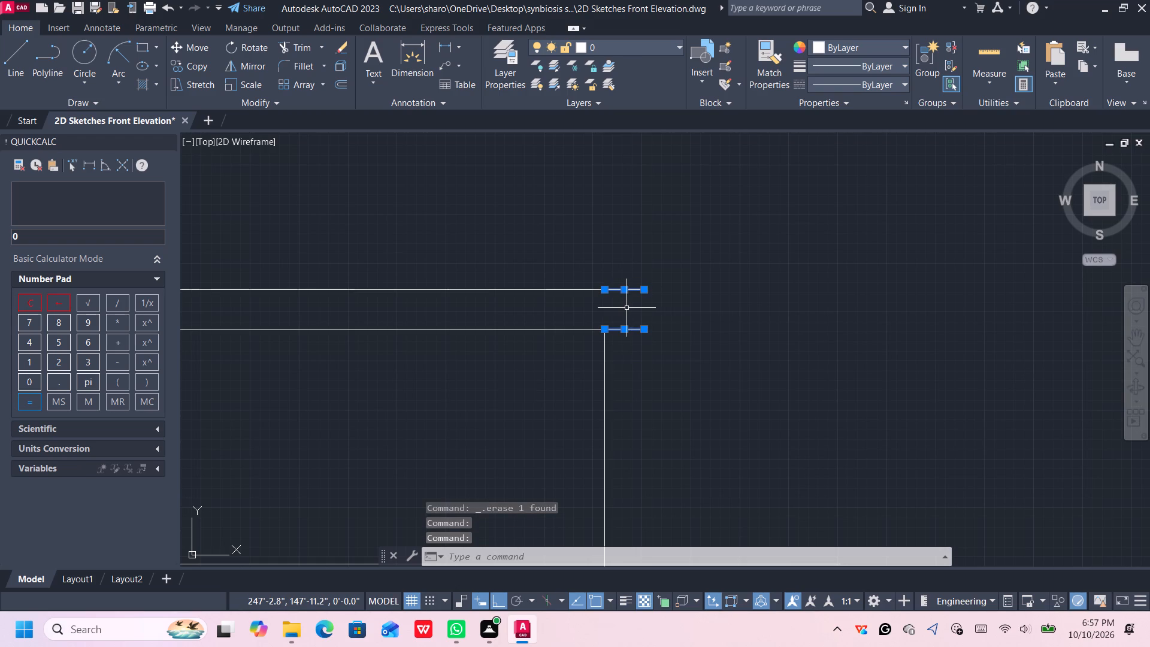
{"action": "key", "text": "Delete"}
Stretch the right ends of the outer and inner frames' top lines 6" inward, towards the tower's right edge.
{"action": "scroll", "coordinate": [674, 340], "scroll_direction": "down", "scroll_amount": 8}
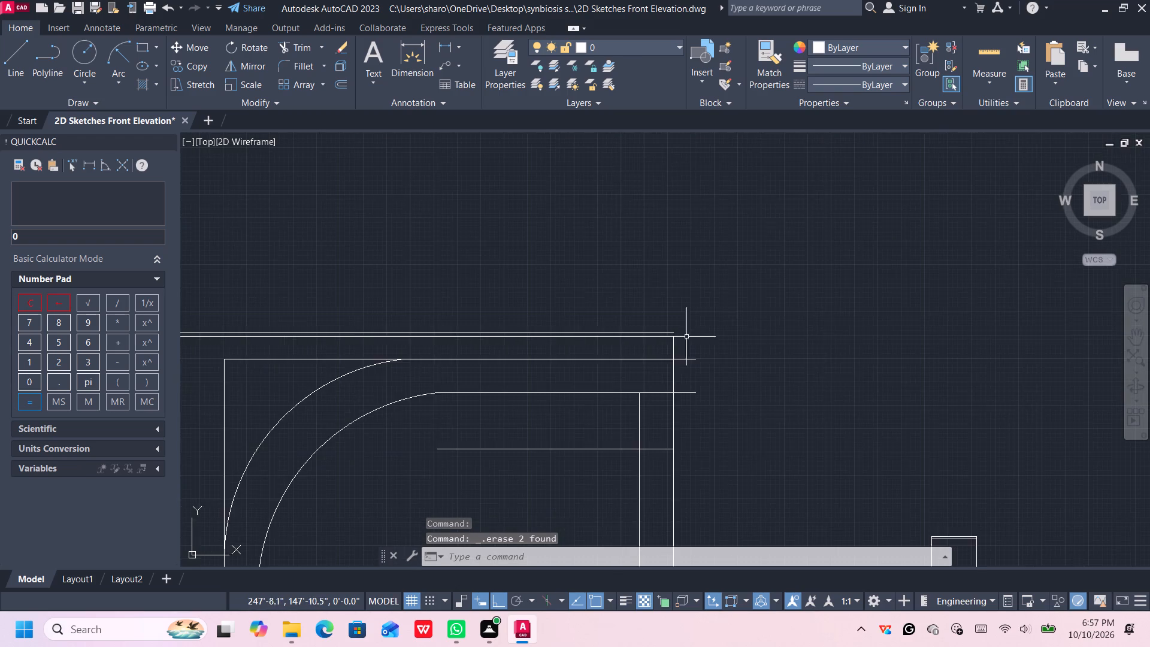
{"action": "scroll", "coordinate": [688, 337], "scroll_direction": "down", "scroll_amount": 1}
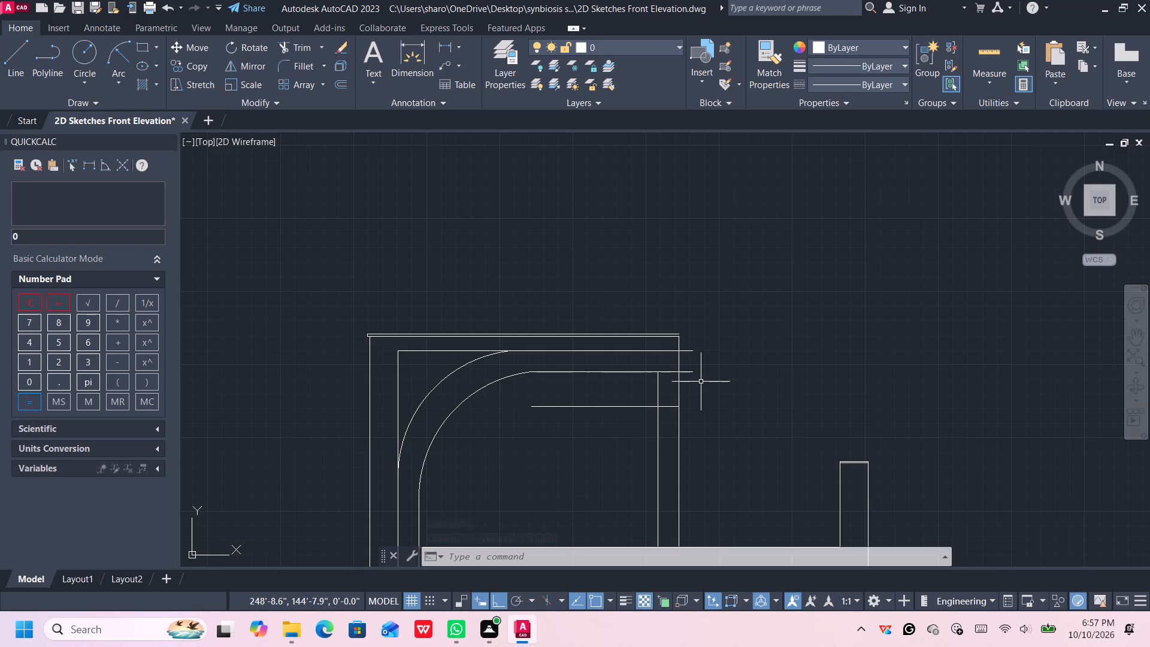
{"action": "scroll", "coordinate": [680, 352], "scroll_direction": "up", "scroll_amount": 1}
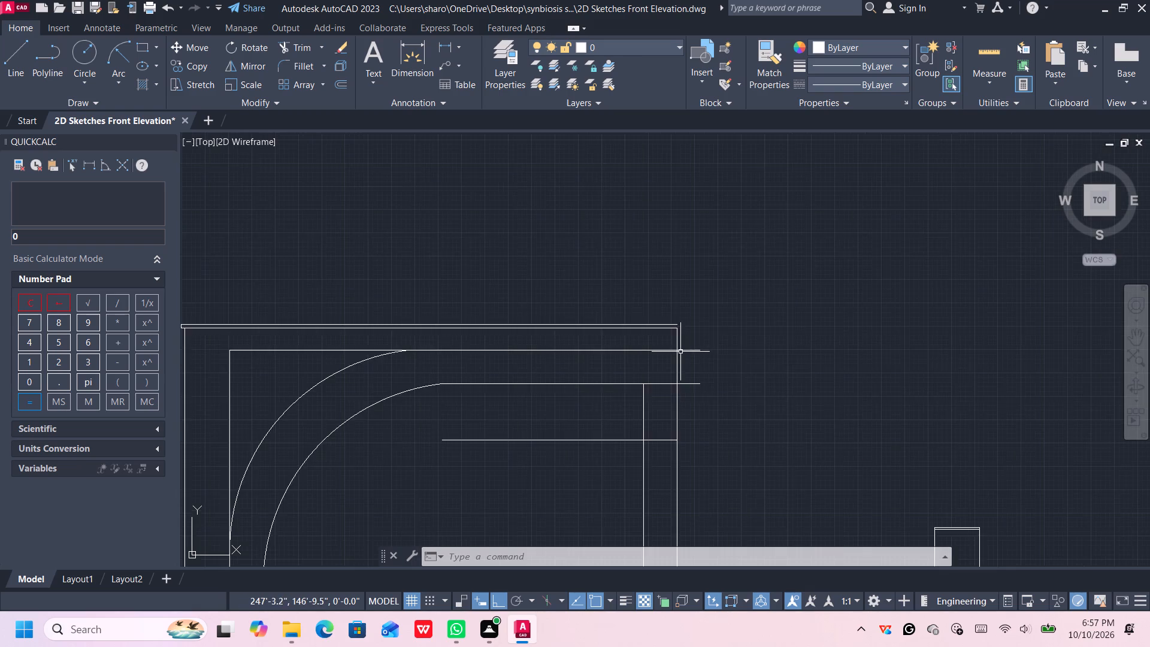
{"action": "scroll", "coordinate": [680, 352], "scroll_direction": "up", "scroll_amount": 1}
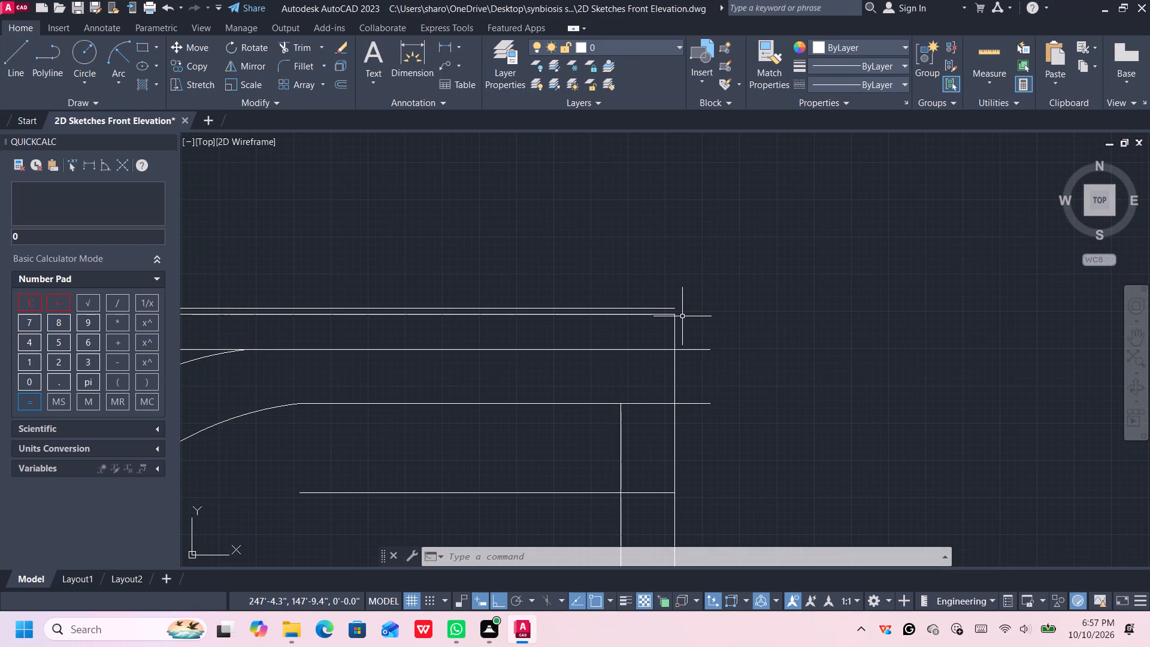
{"action": "scroll", "coordinate": [733, 371], "scroll_direction": "down", "scroll_amount": 1}
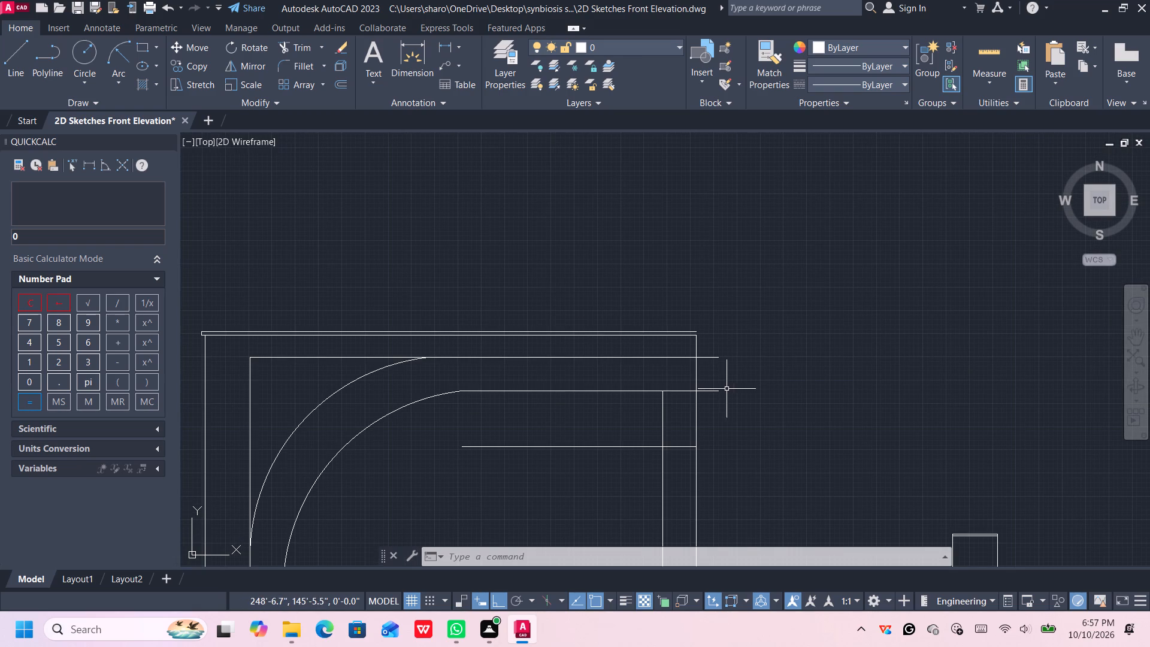
{"action": "left_click", "coordinate": [712, 391]}
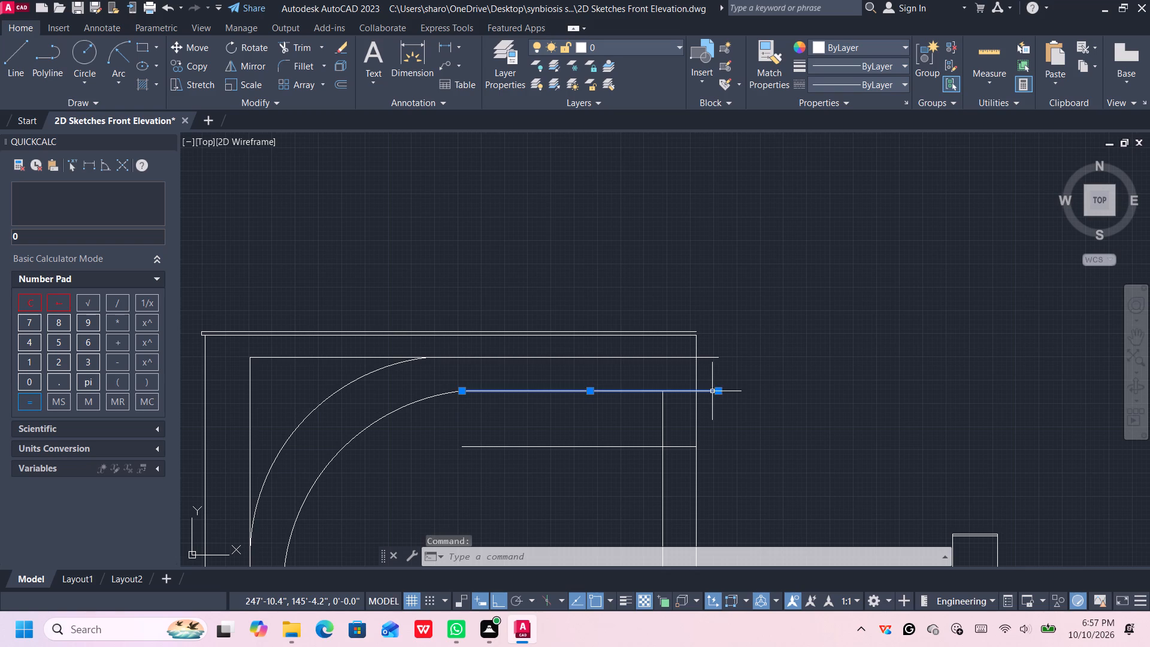
{"action": "scroll", "coordinate": [713, 394], "scroll_direction": "up", "scroll_amount": 3}
{"action": "left_click", "coordinate": [726, 384]}
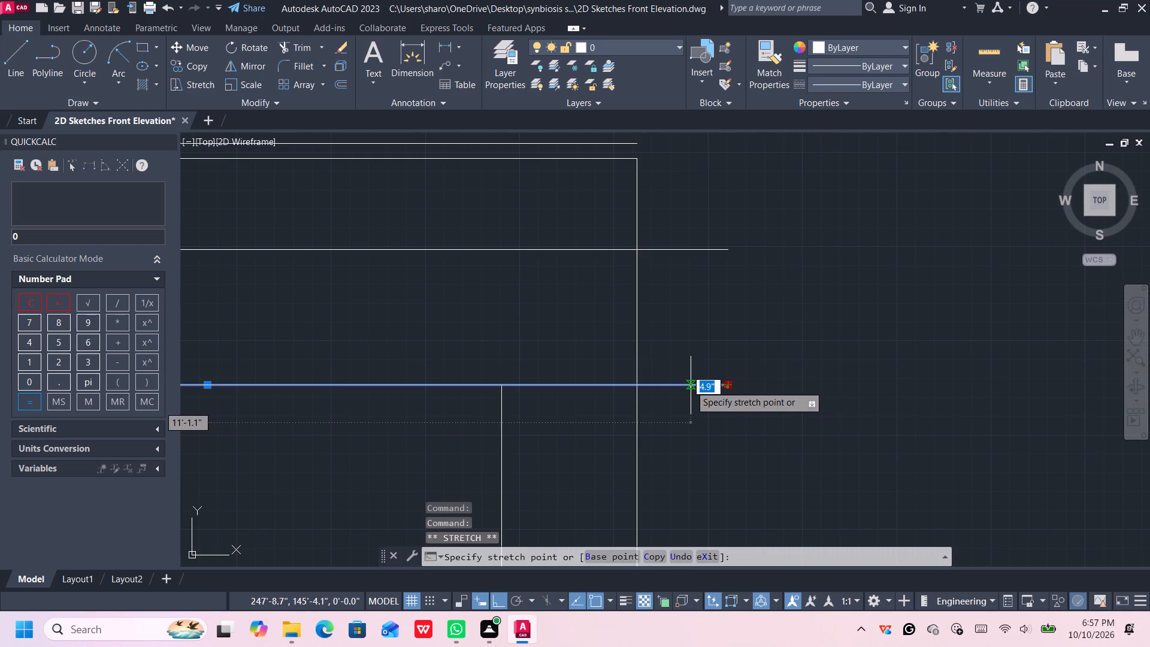
{"action": "type", "text": "6\""}
{"action": "key", "text": "Return"}
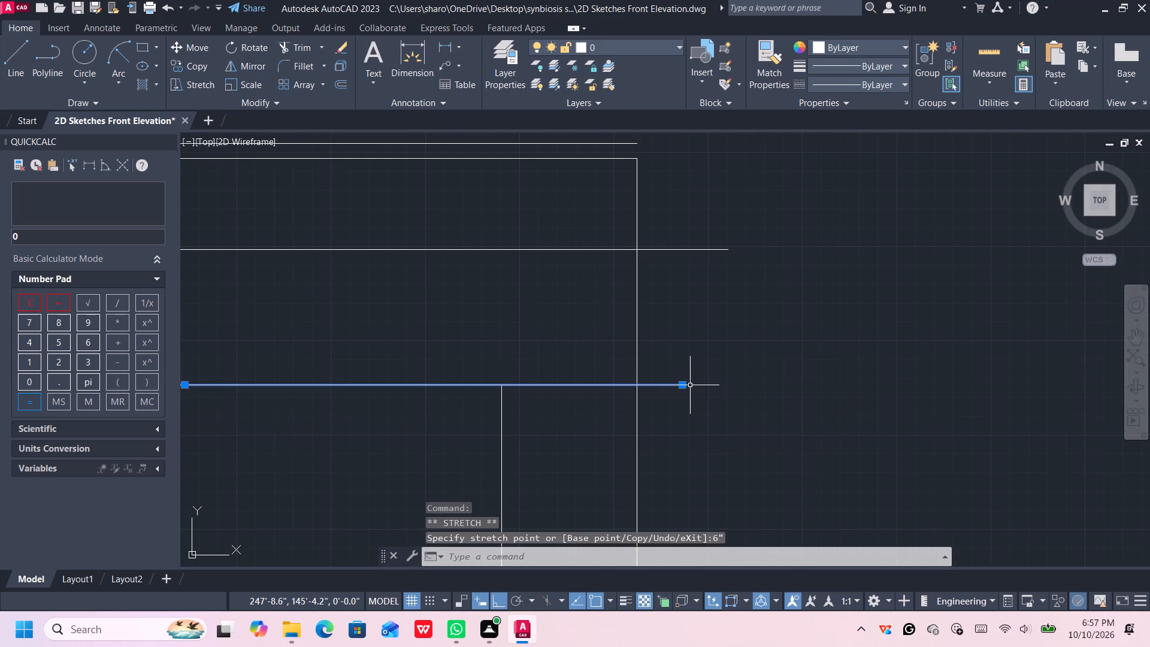
{"action": "left_click", "coordinate": [724, 250]}
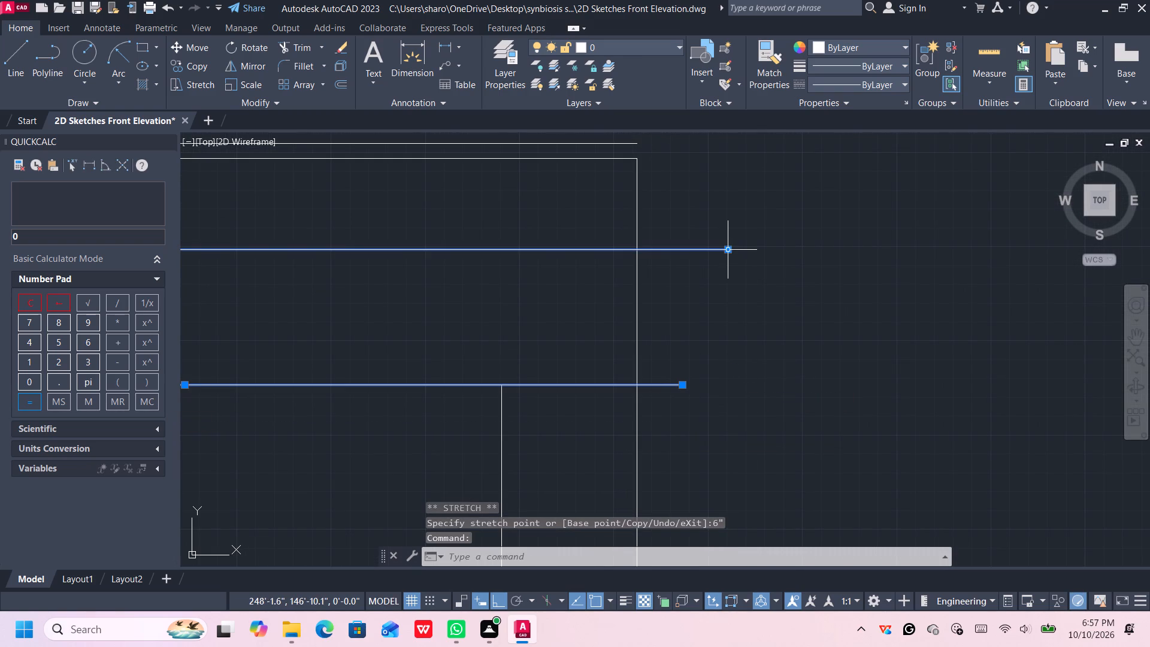
{"action": "left_click", "coordinate": [725, 247]}
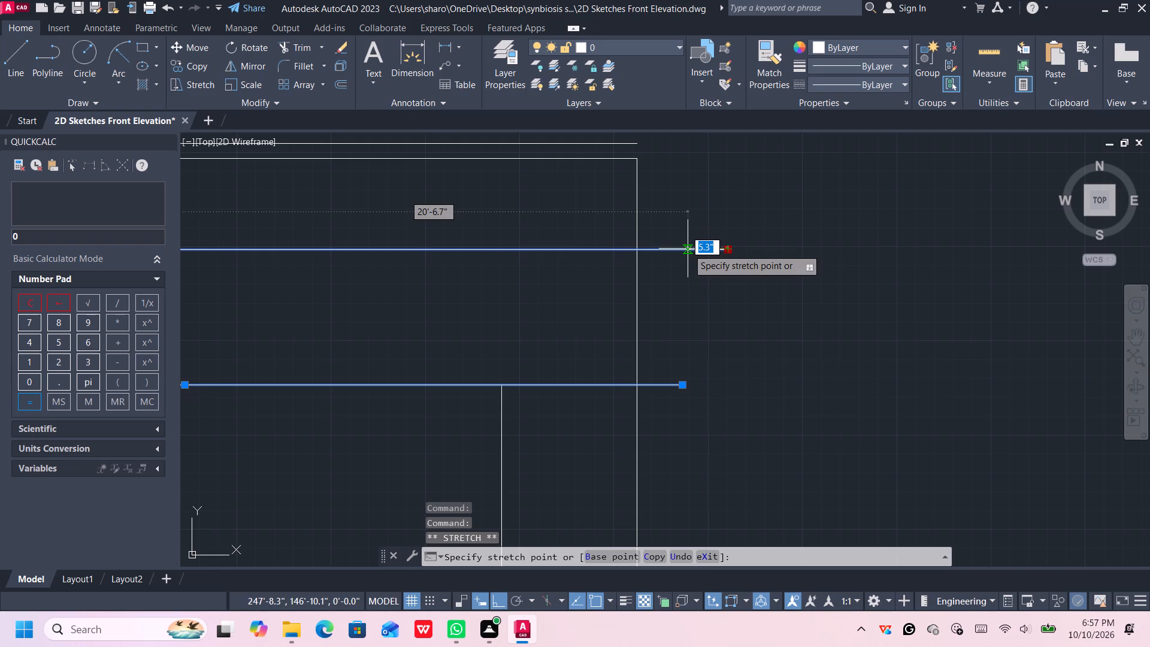
{"action": "type", "text": "6\""}
{"action": "key", "text": "Return"}
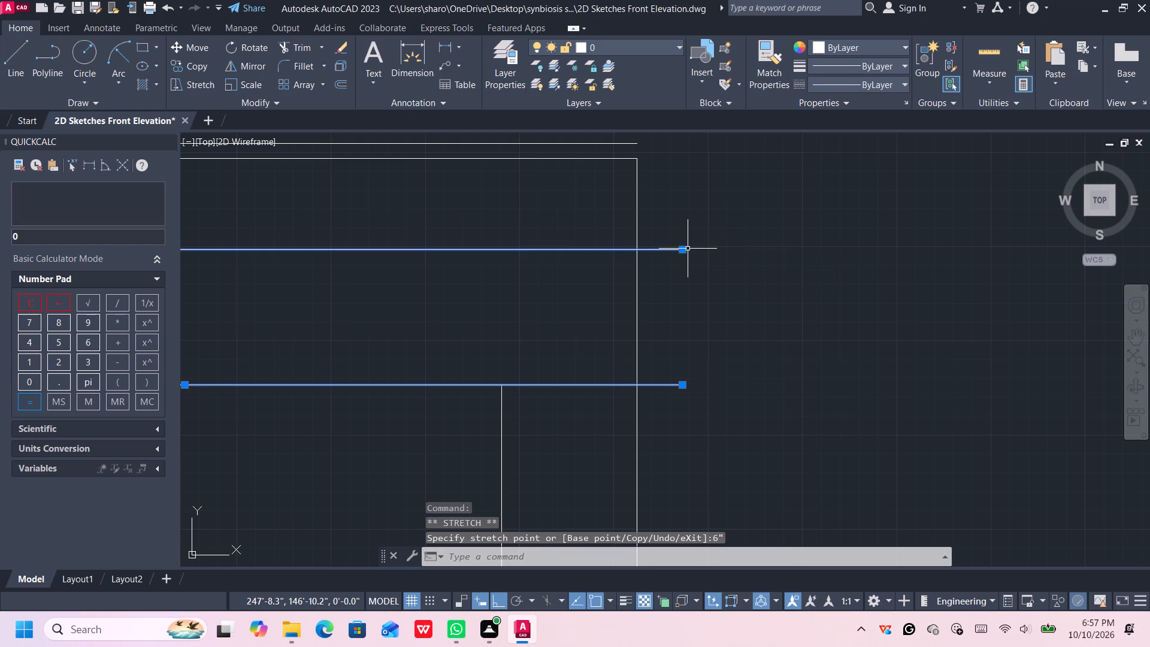
Stretch the right ends of the cap's lower and upper lines 6" outward past the tower's right edge.
{"action": "scroll", "coordinate": [699, 214], "scroll_direction": "down", "scroll_amount": 4}
{"action": "middle_click_drag", "start_coordinate": [711, 227], "coordinate": [716, 236]}
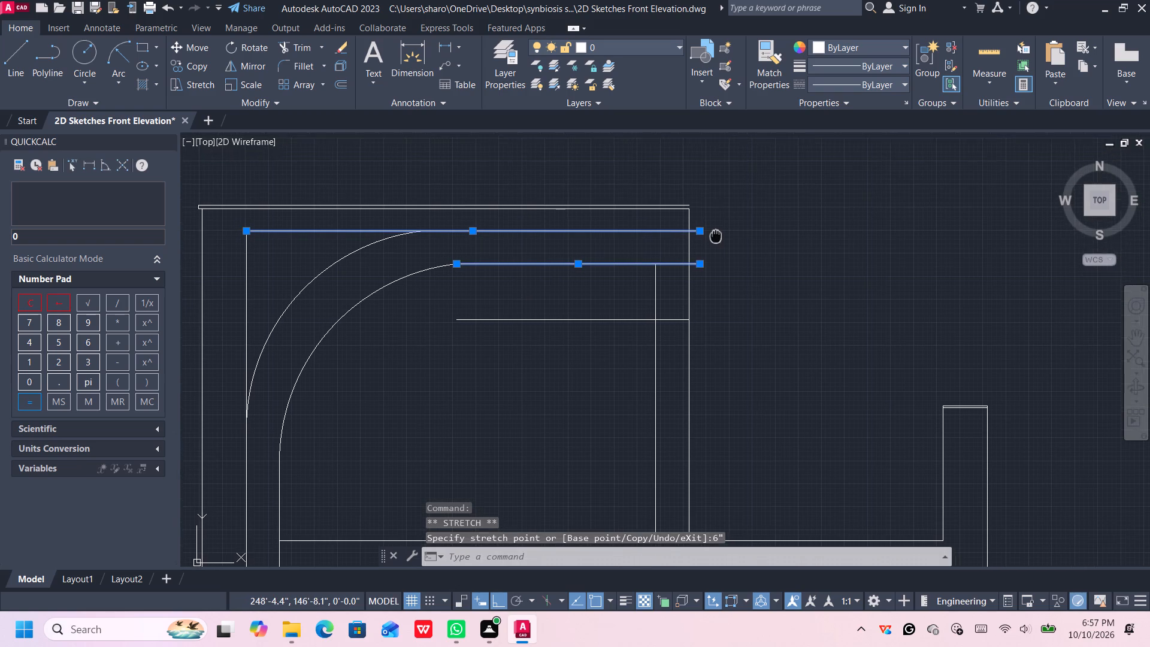
{"action": "middle_click_drag", "start_coordinate": [716, 236], "coordinate": [694, 290]}
{"action": "scroll", "coordinate": [668, 270], "scroll_direction": "up", "scroll_amount": 2}
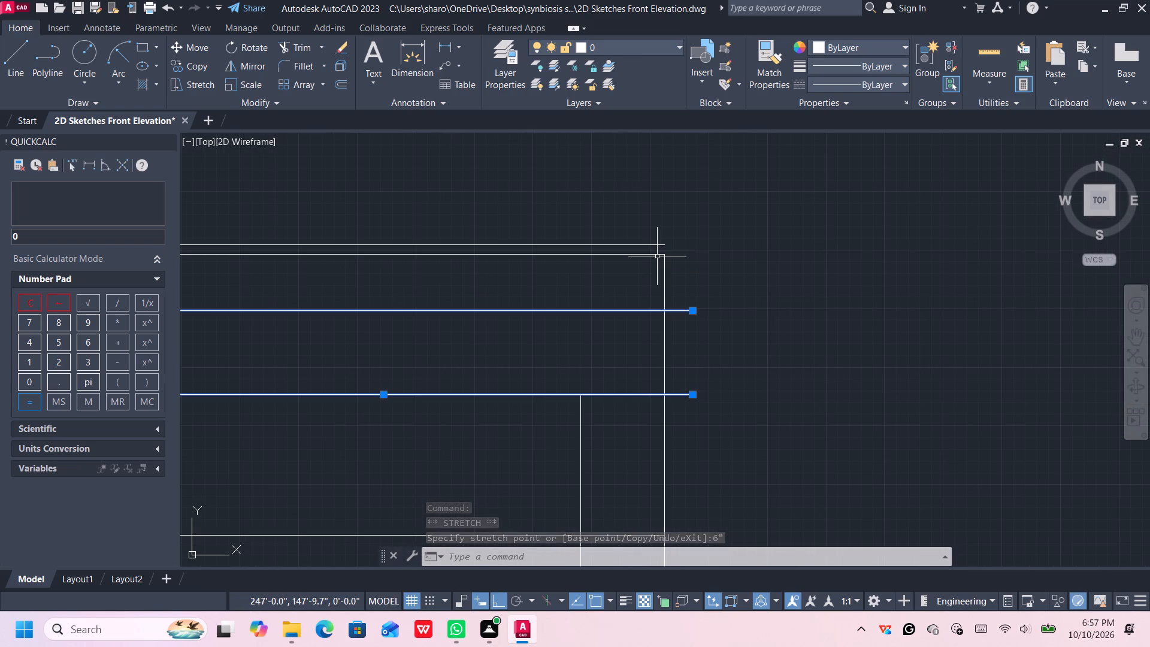
{"action": "left_click", "coordinate": [657, 256]}
{"action": "left_click", "coordinate": [663, 253]}
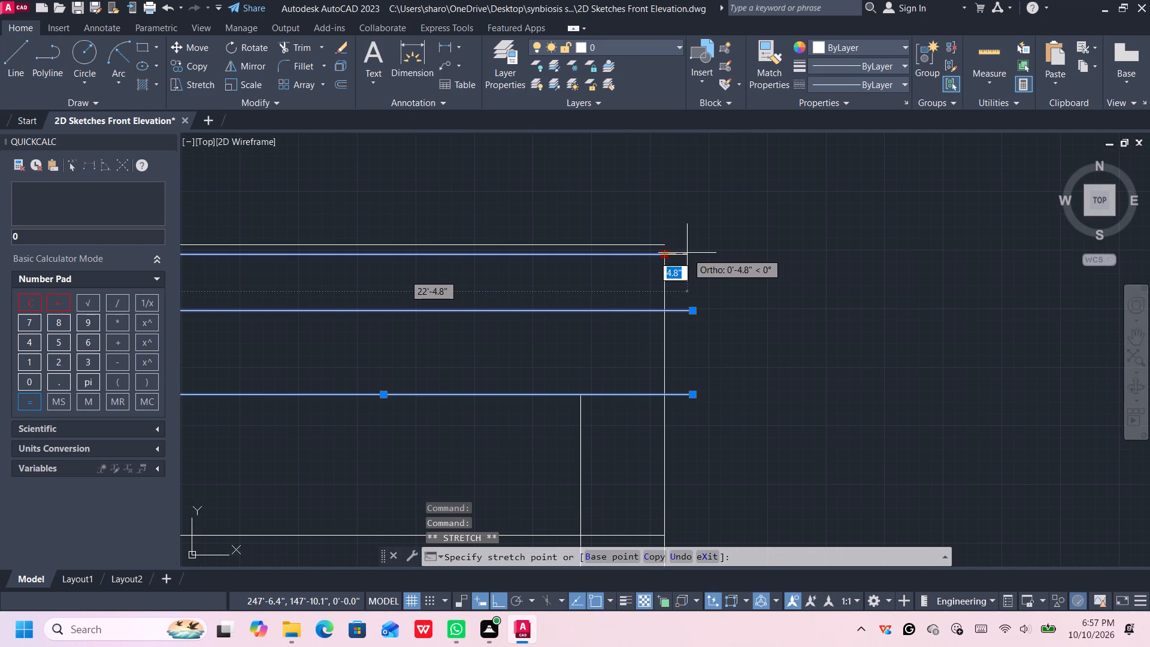
{"action": "key", "text": "6"}
{"action": "key", "text": "shift+quotedbl"}
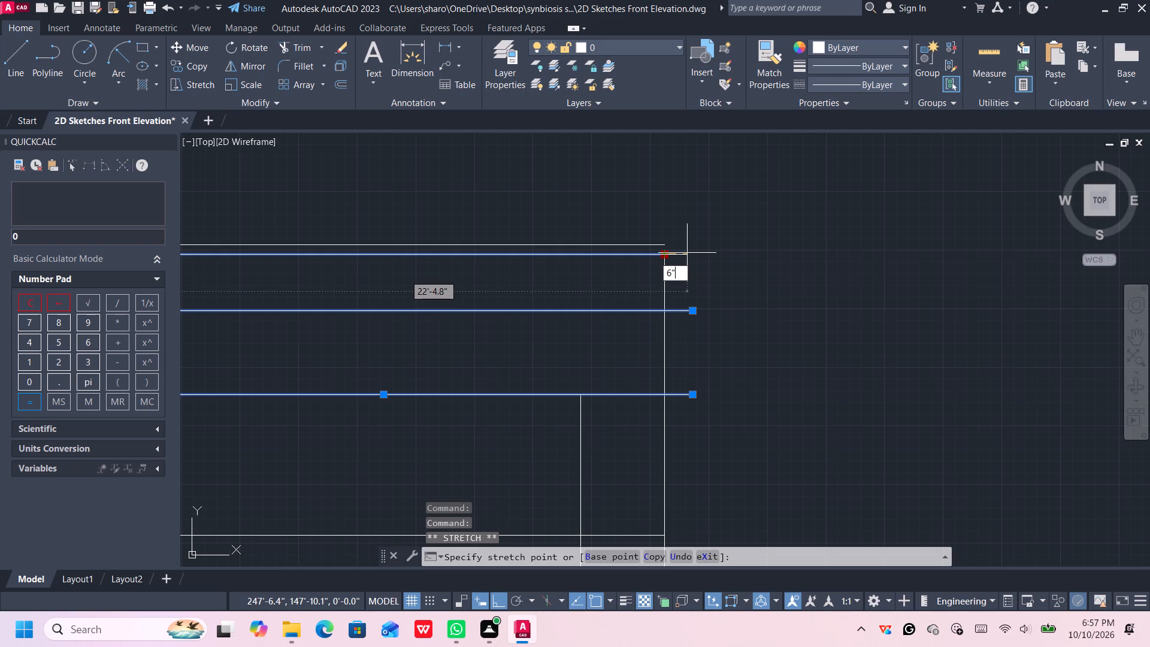
{"action": "key", "text": "Return"}
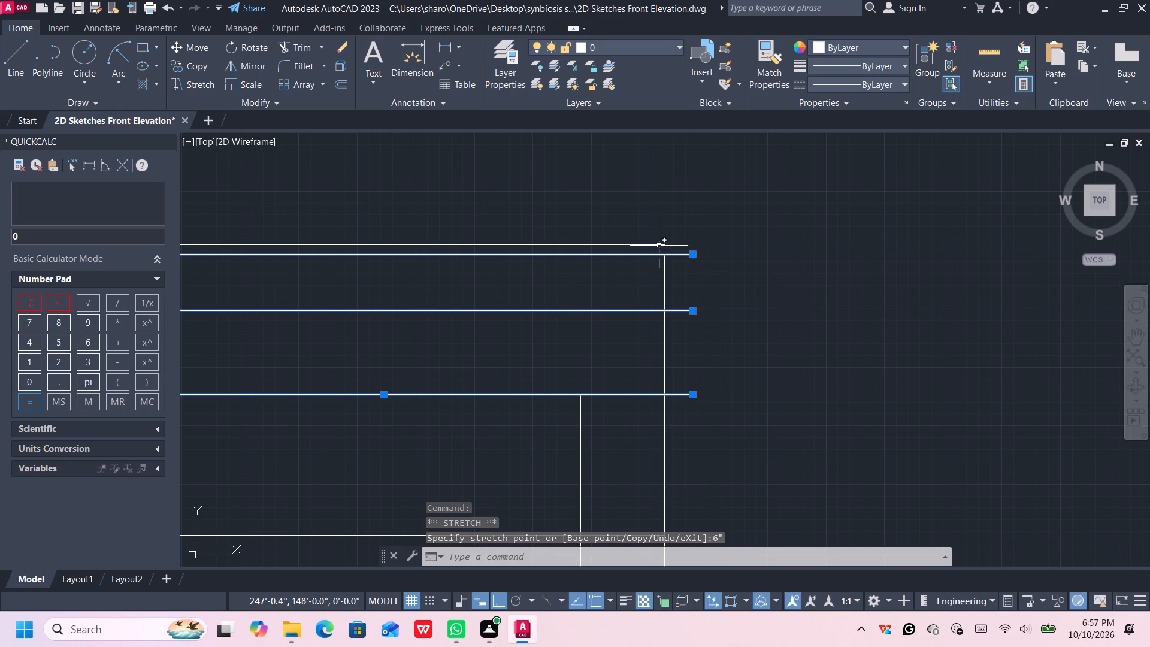
{"action": "scroll", "coordinate": [658, 247], "scroll_direction": "up", "scroll_amount": 1}
{"action": "left_click", "coordinate": [662, 243]}
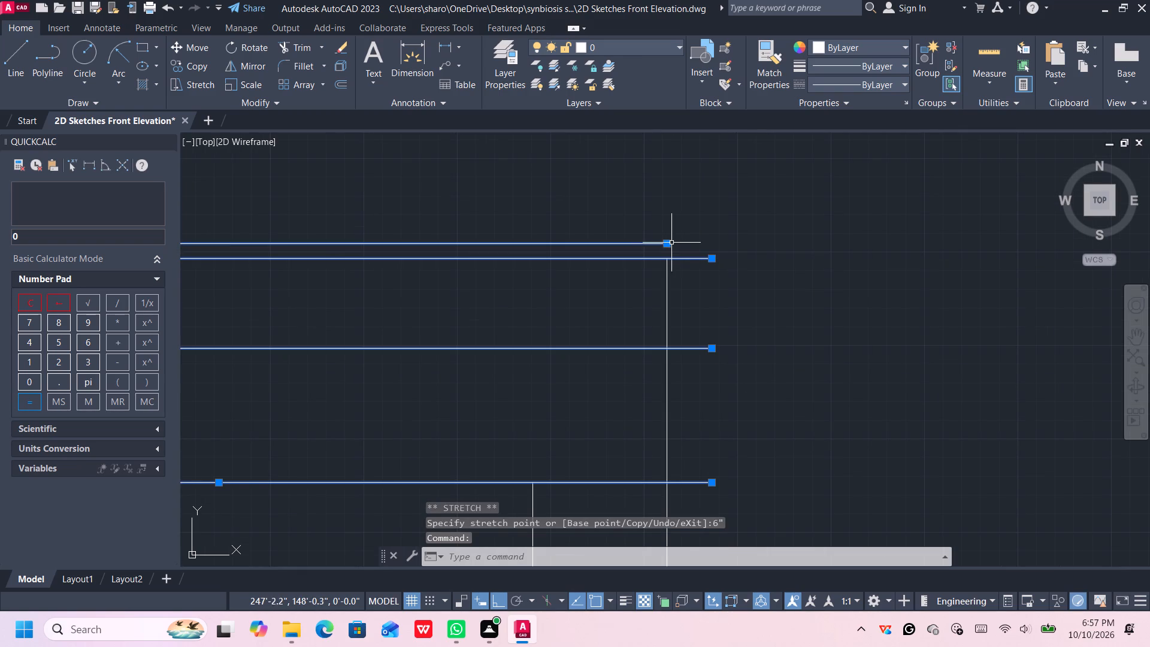
{"action": "left_click", "coordinate": [668, 244]}
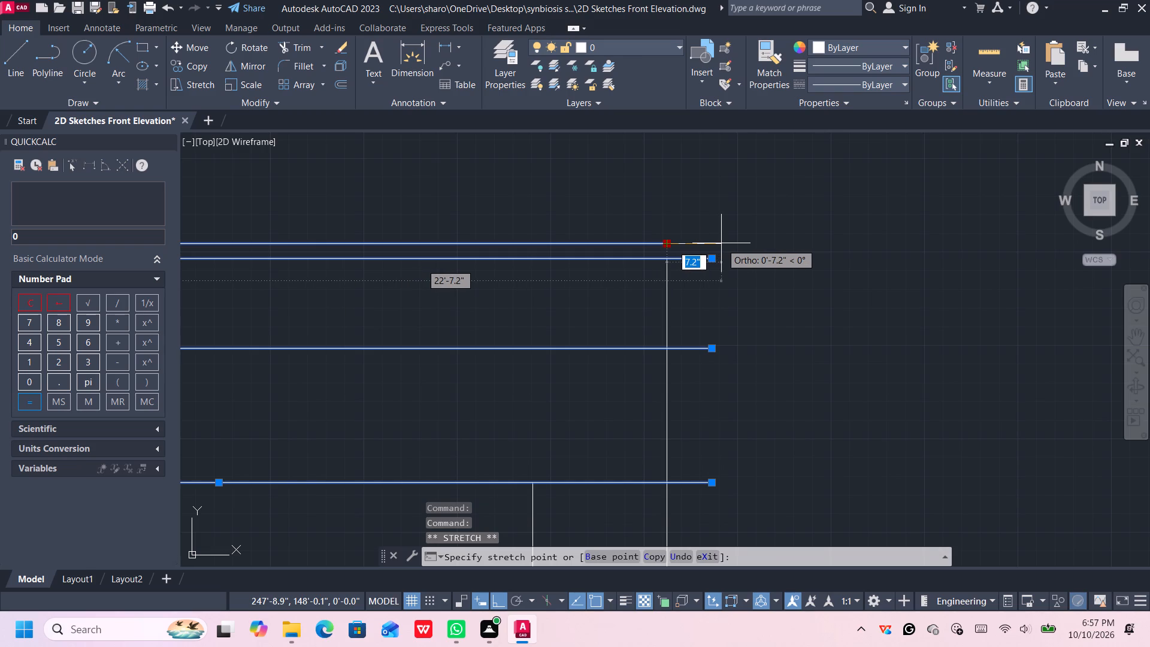
{"action": "type", "text": "6\""}
{"action": "key", "text": "Return"}
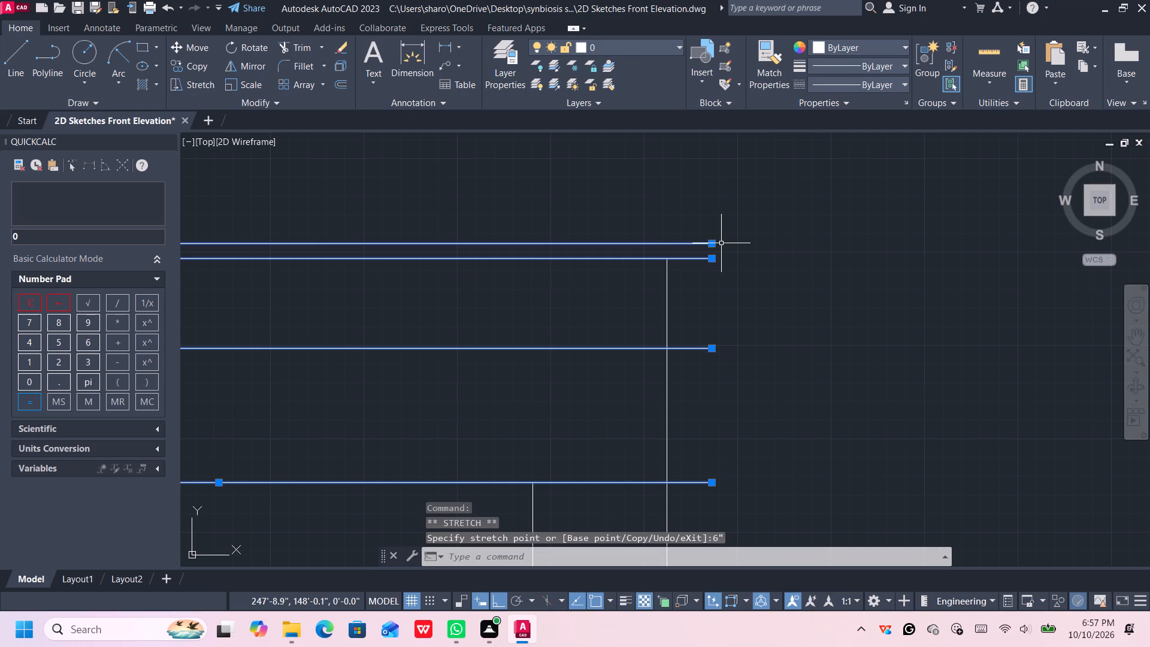
{"action": "key", "text": "Escape"}
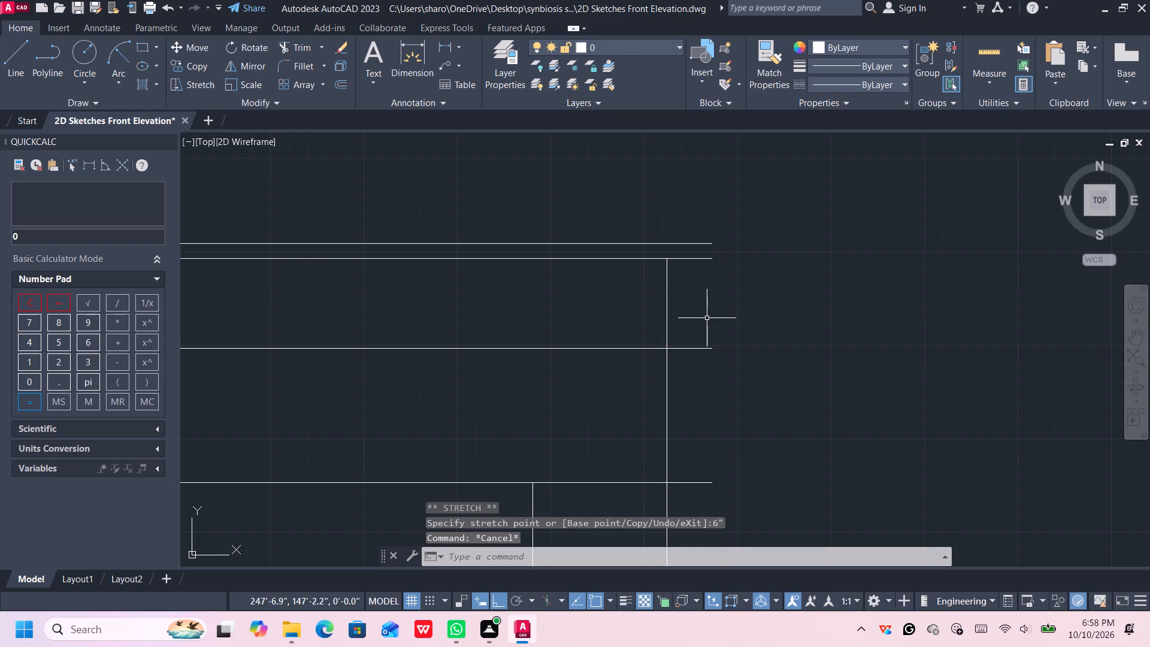
Trim away the tower's right edge line between the cap's lower line and the inner frame's top line.
{"action": "scroll", "coordinate": [707, 318], "scroll_direction": "down", "scroll_amount": 2}
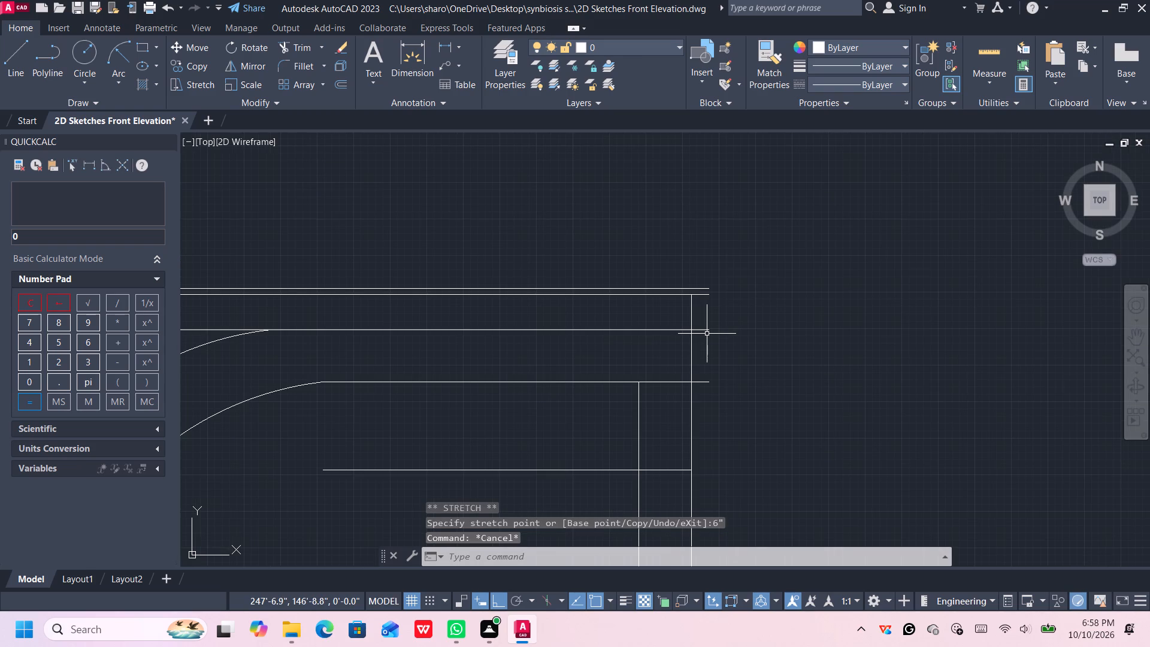
{"action": "middle_click_drag", "start_coordinate": [707, 334], "coordinate": [701, 319]}
{"action": "left_click", "coordinate": [686, 322]}
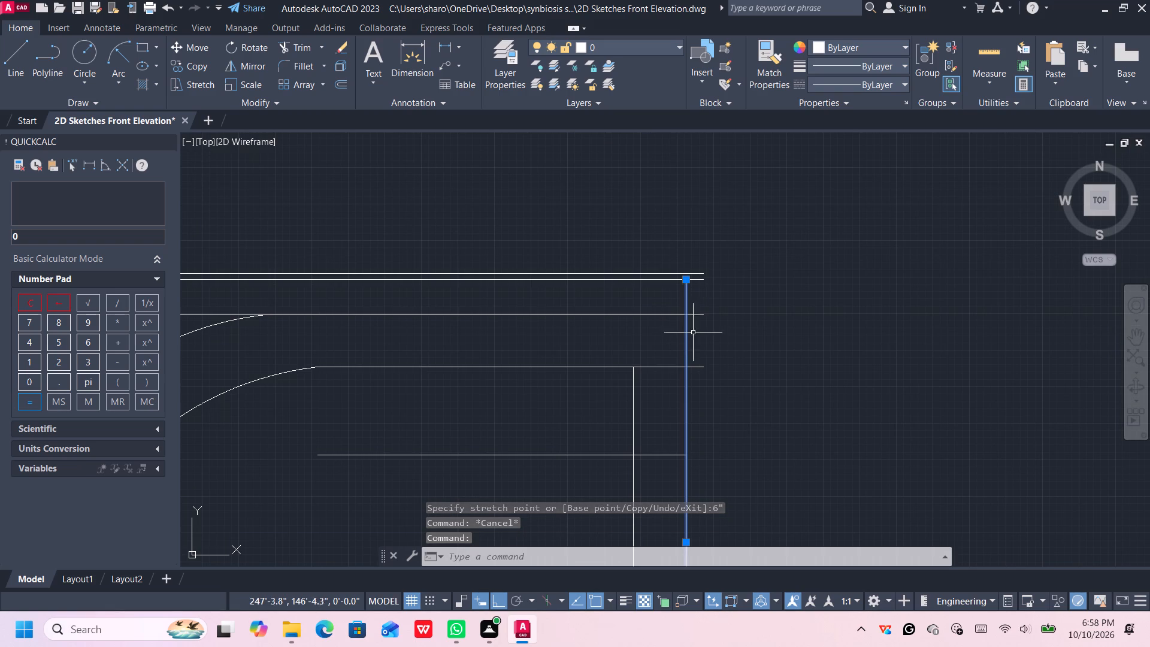
{"action": "key", "text": "Escape"}
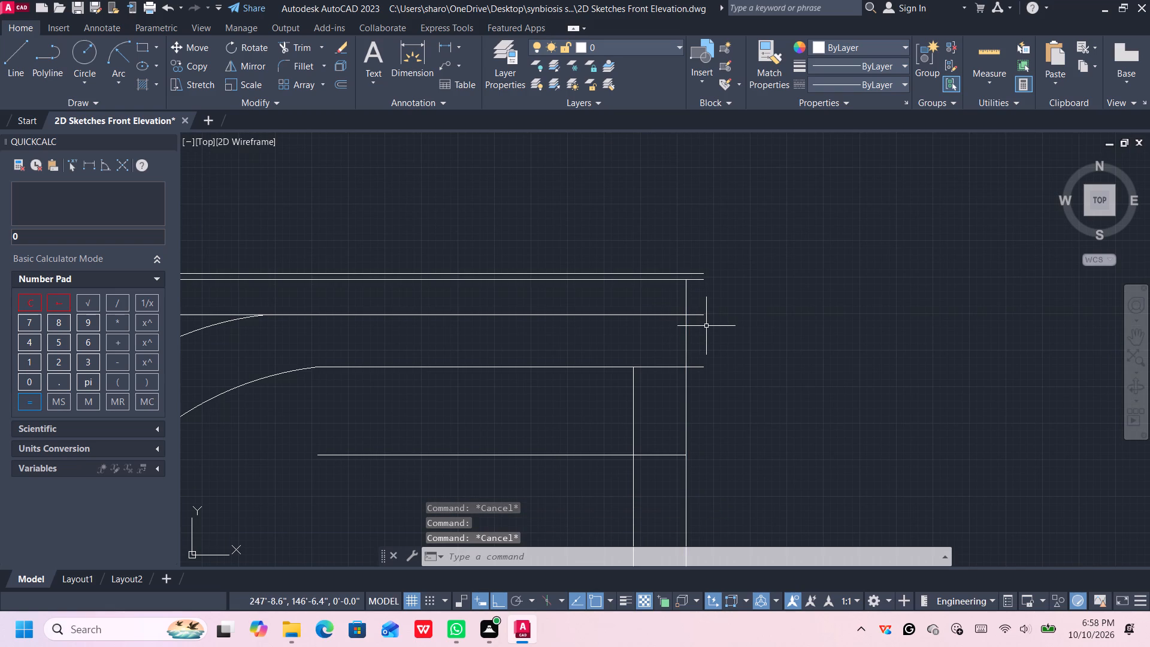
{"action": "type", "text": "tr"}
{"action": "key", "text": "Return"}
{"action": "left_click", "coordinate": [706, 325]}
{"action": "left_click", "coordinate": [682, 342]}
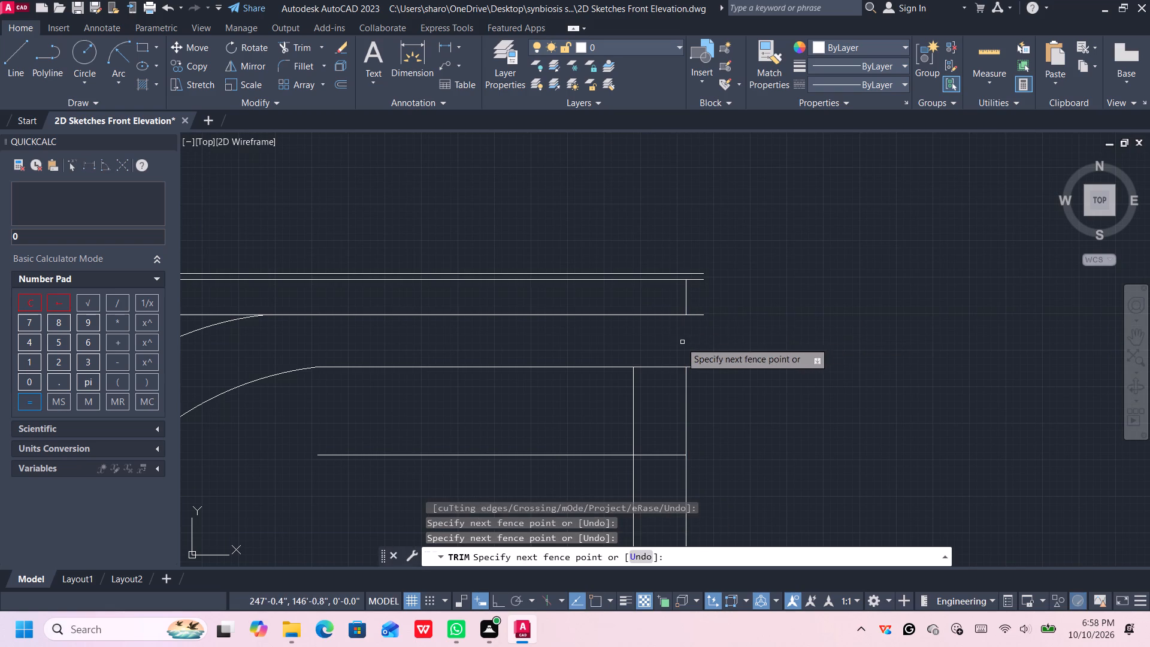
{"action": "left_click", "coordinate": [700, 294]}
{"action": "left_click", "coordinate": [669, 302]}
{"action": "key", "text": "Escape"}
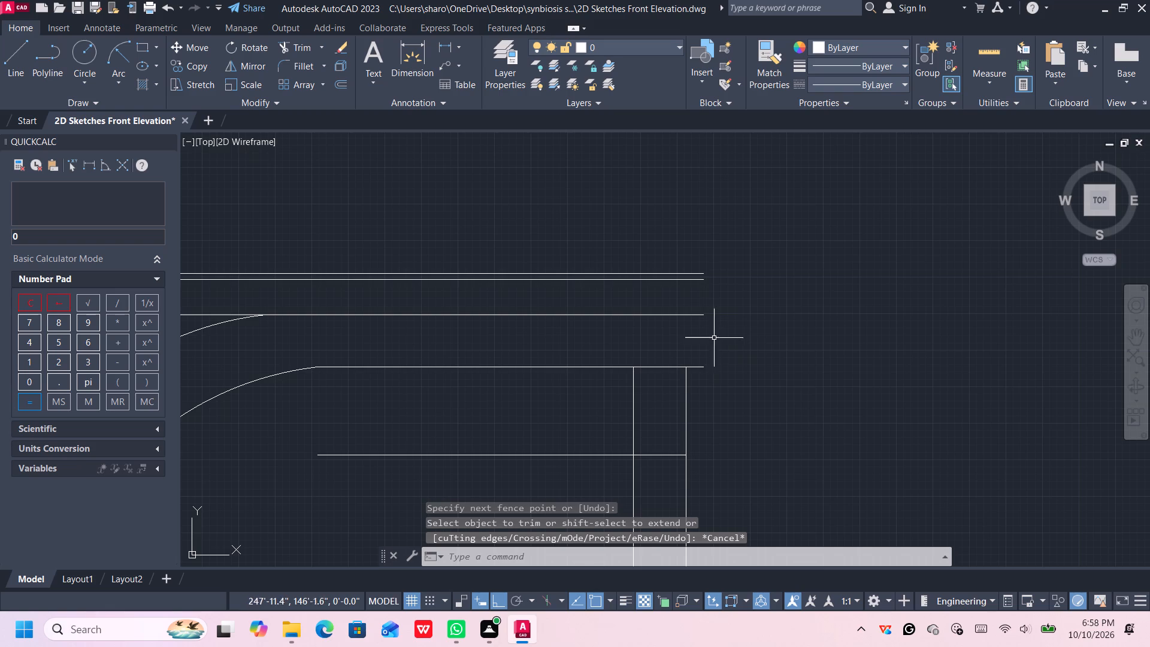
Draw a line from the inner frame top line's right end up to the cap, adding a 2" by 2" overhang closed back to the cap's top.
{"action": "key", "text": "l"}
{"action": "key", "text": "Return"}
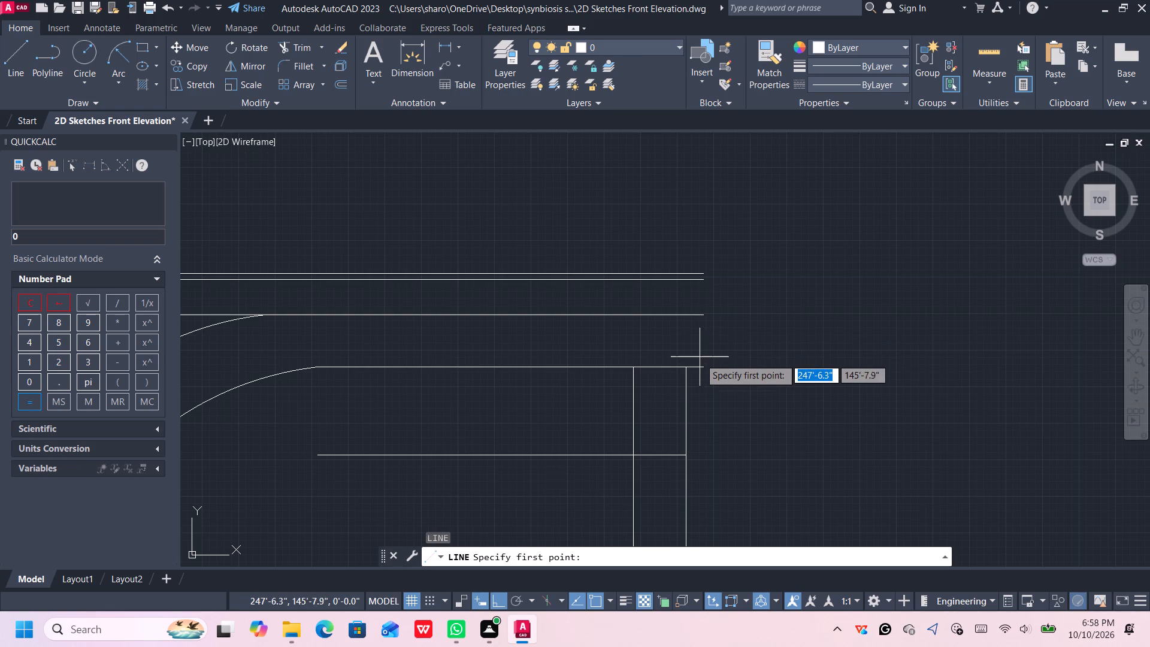
{"action": "left_click", "coordinate": [703, 364]}
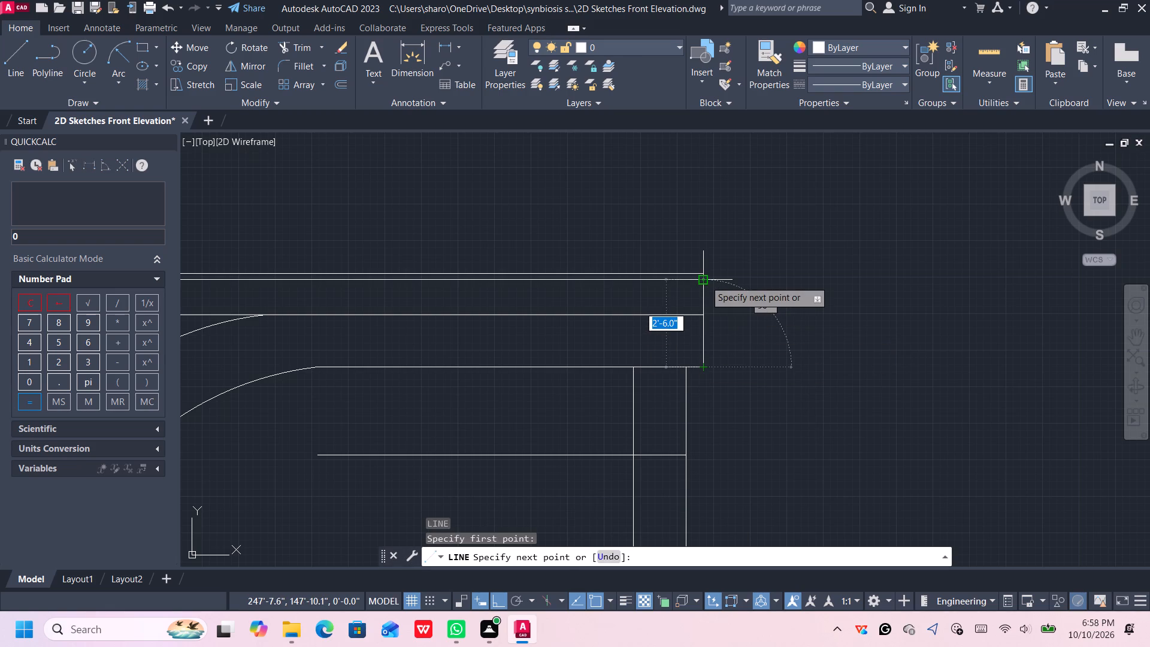
{"action": "left_click", "coordinate": [705, 281]}
{"action": "scroll", "coordinate": [709, 285], "scroll_direction": "up", "scroll_amount": 2}
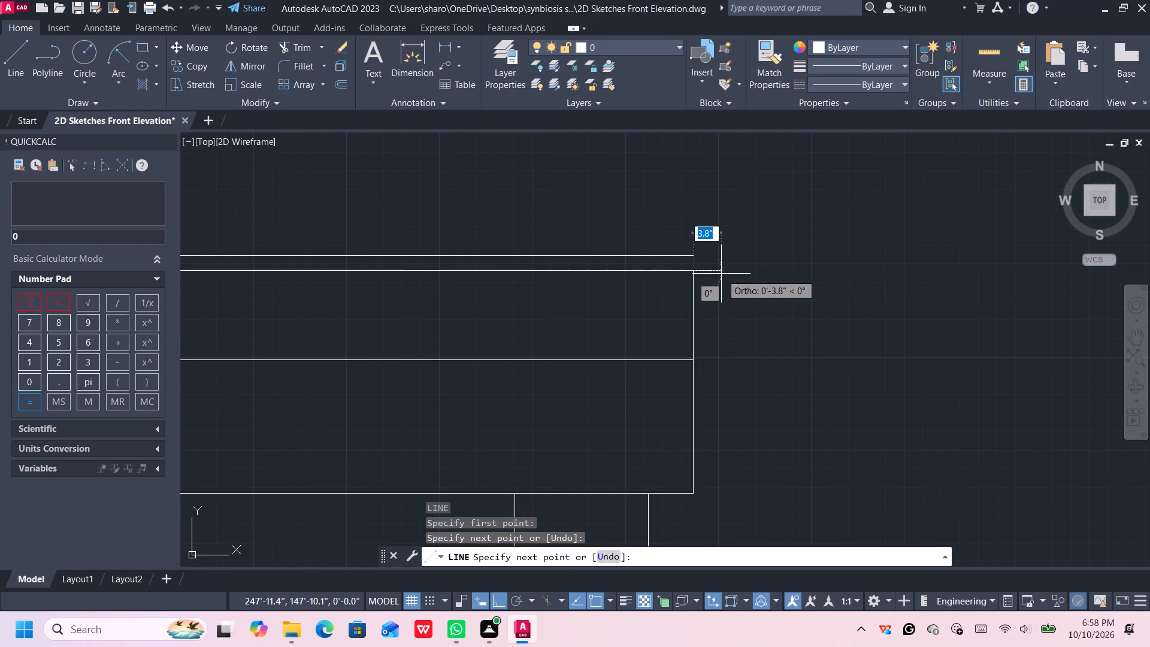
{"action": "type", "text": "2\""}
{"action": "key", "text": "Return"}
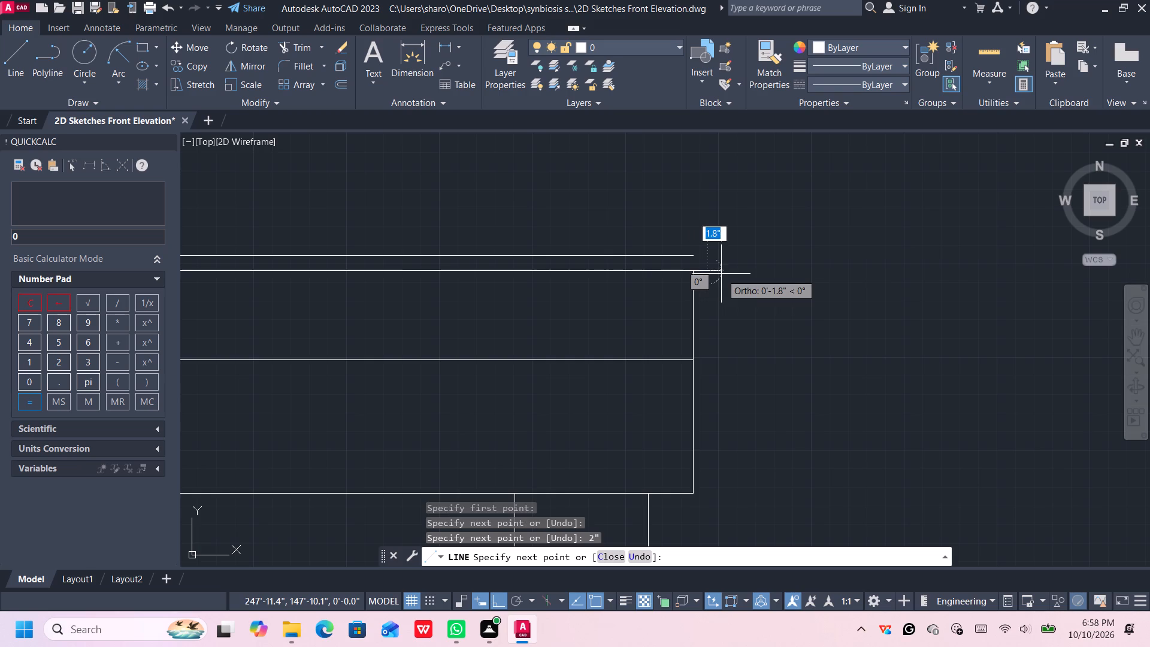
{"action": "scroll", "coordinate": [715, 236], "scroll_direction": "up", "scroll_amount": 2}
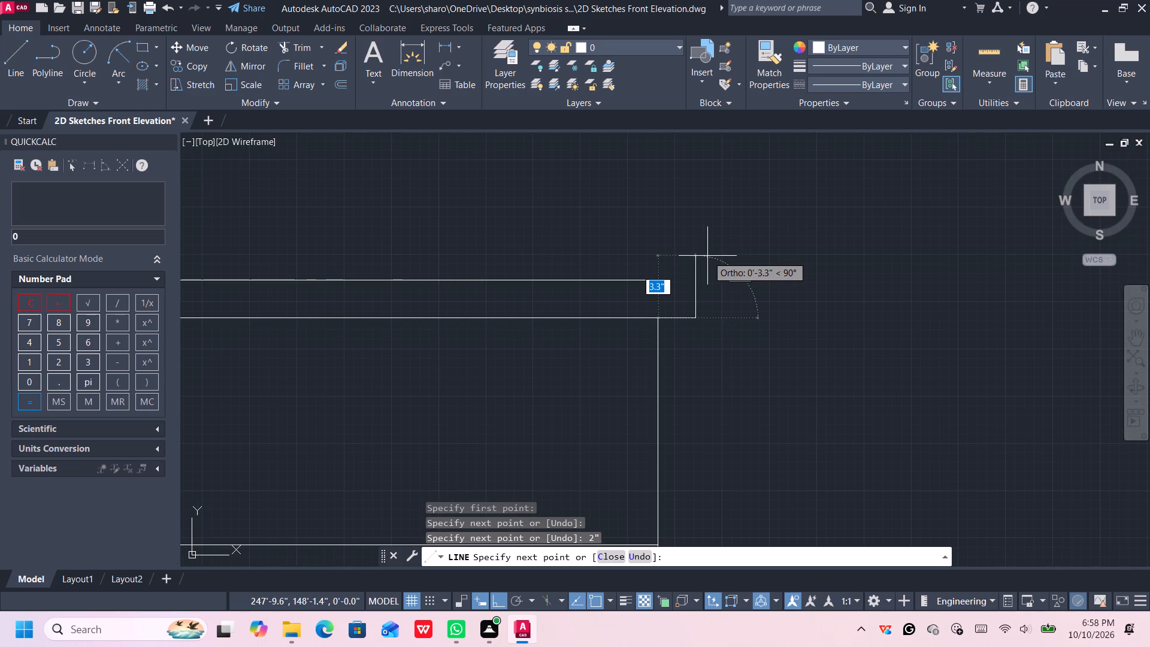
{"action": "type", "text": "2\""}
{"action": "key", "text": "Return"}
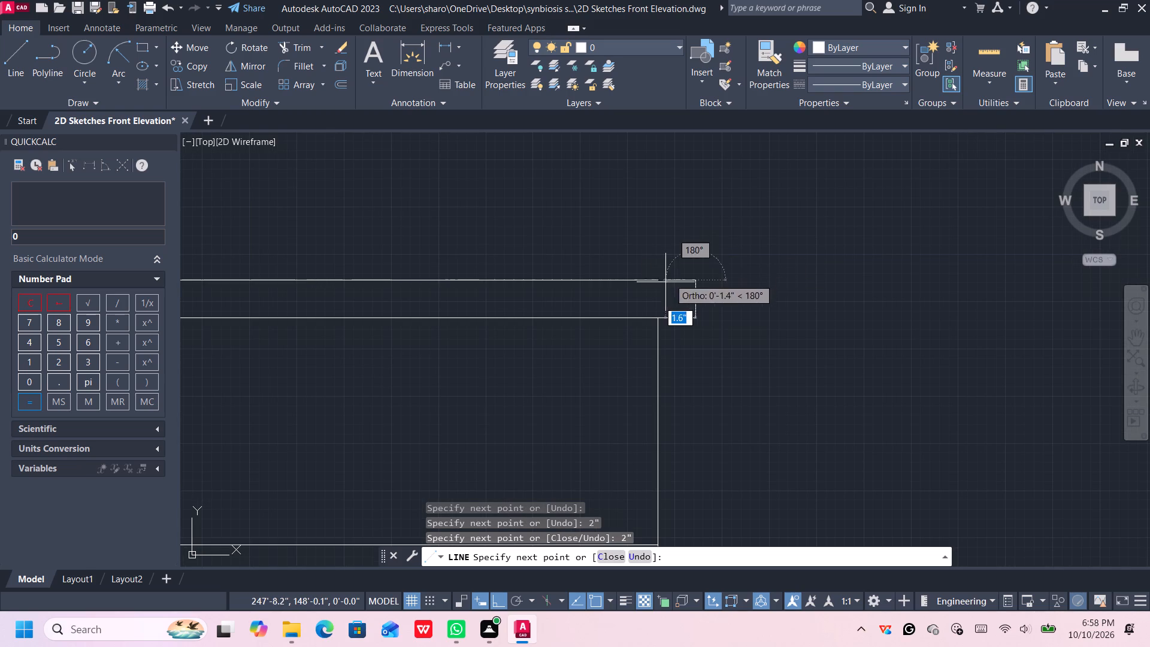
{"action": "left_click", "coordinate": [658, 279]}
{"action": "key", "text": "Escape"}
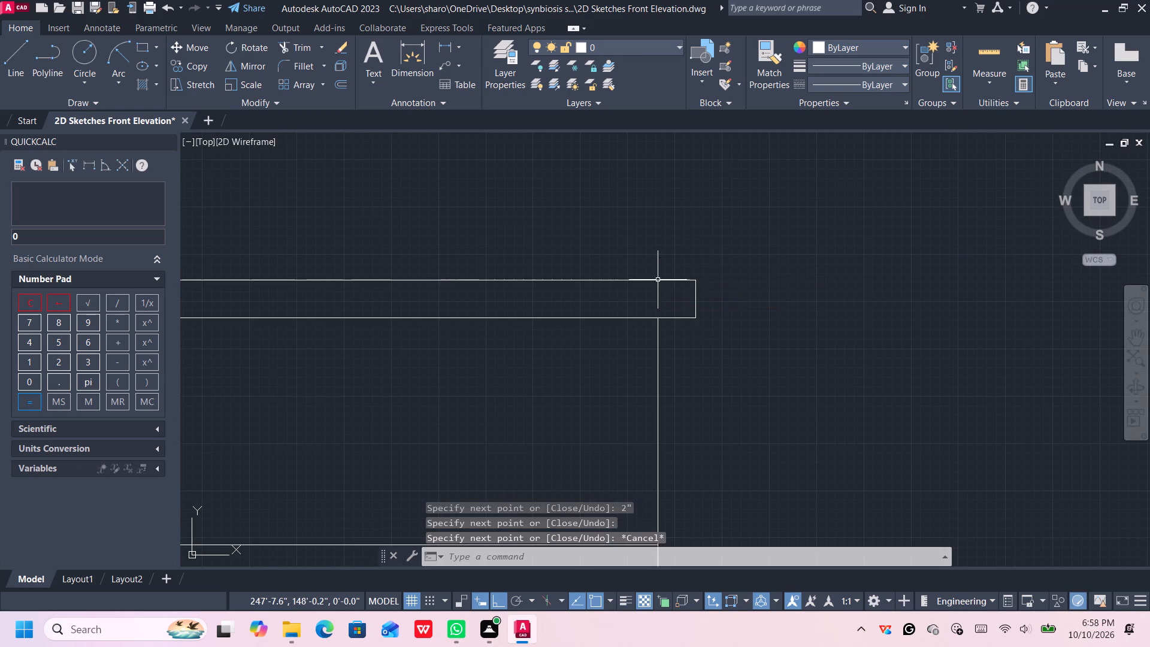
{"action": "scroll", "coordinate": [744, 391], "scroll_direction": "down", "scroll_amount": 6}
{"action": "middle_click_drag", "start_coordinate": [737, 426], "coordinate": [753, 325]}
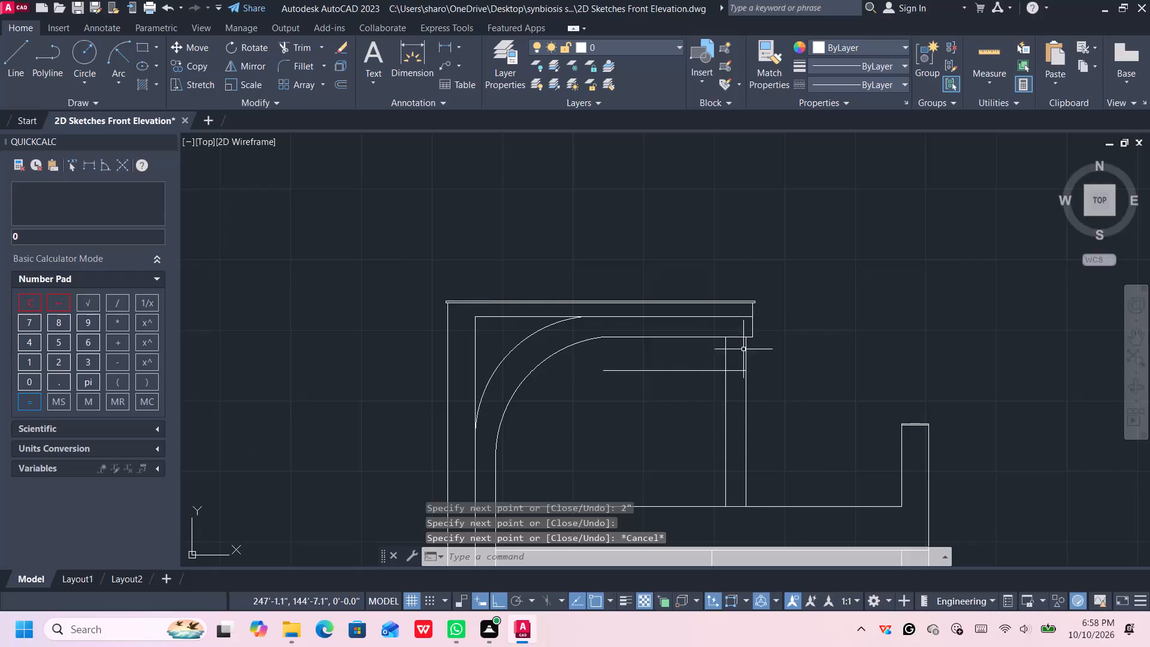
Draw a slanted line from the projecting top band's lower right corner to the lower horizontal line's end on the tower's right edge.
{"action": "scroll", "coordinate": [706, 376], "scroll_direction": "down", "scroll_amount": 1}
{"action": "scroll", "coordinate": [682, 383], "scroll_direction": "up", "scroll_amount": 1}
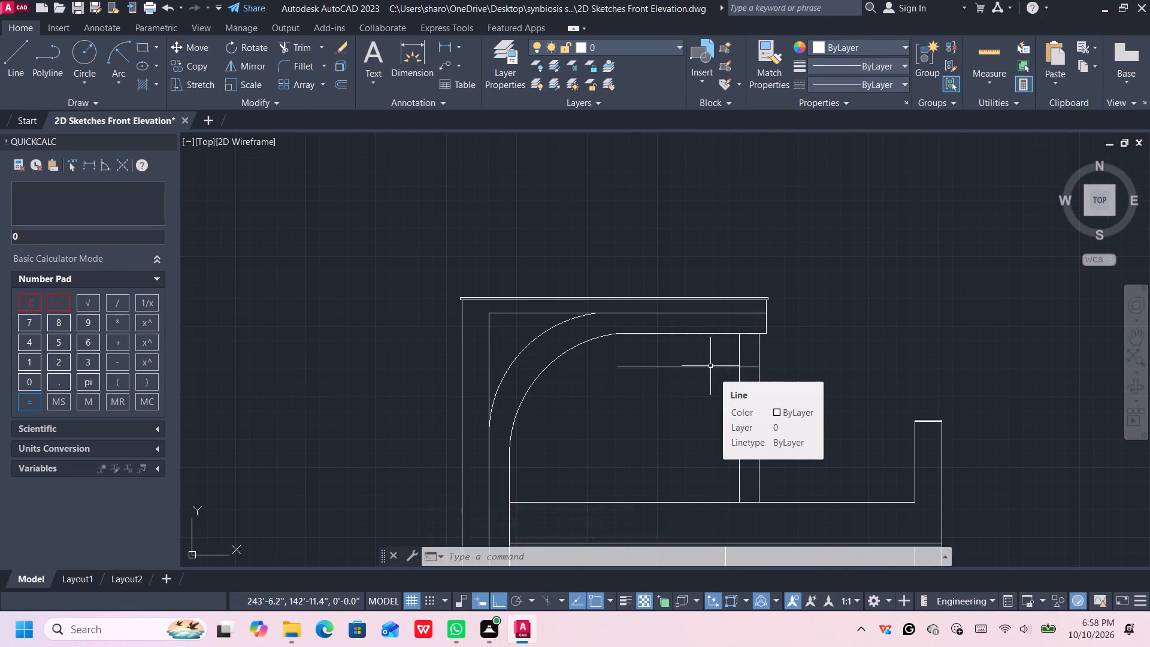
{"action": "scroll", "coordinate": [791, 404], "scroll_direction": "up", "scroll_amount": 1}
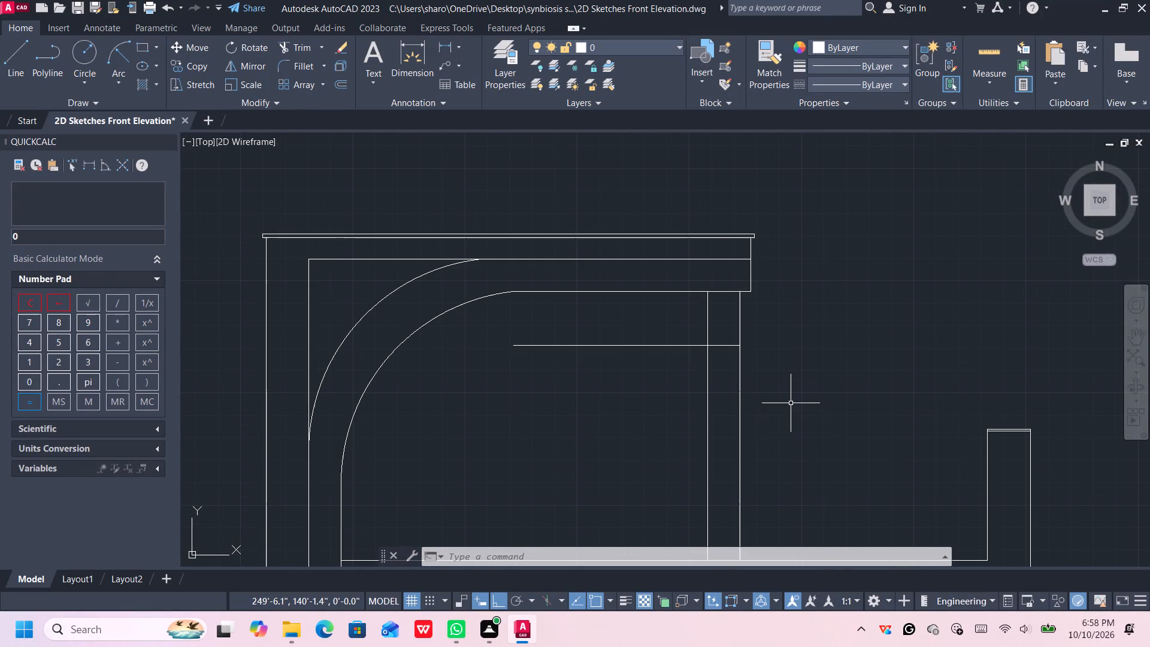
{"action": "key", "text": "l"}
{"action": "key", "text": "Return"}
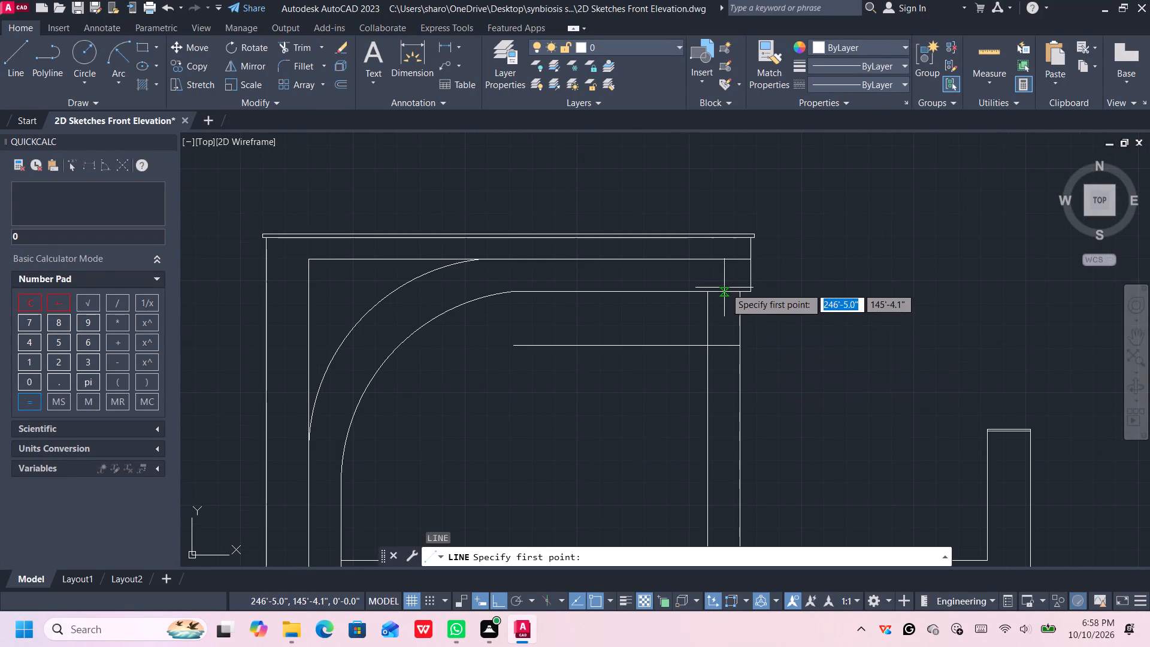
{"action": "left_click", "coordinate": [751, 291]}
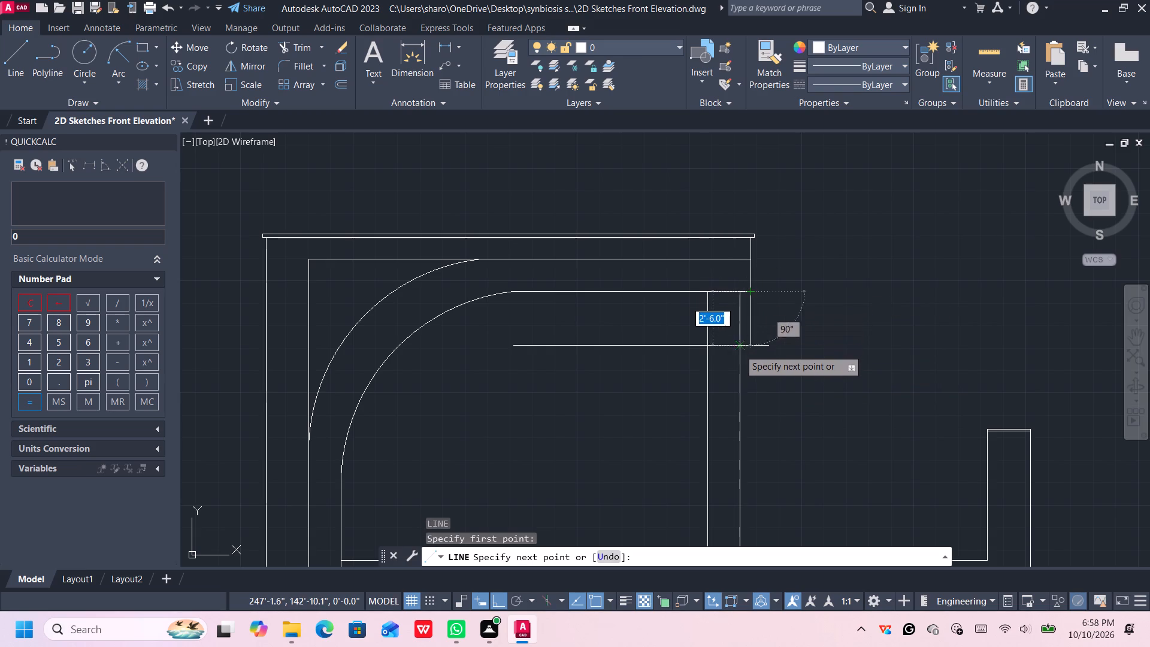
{"action": "scroll", "coordinate": [729, 337], "scroll_direction": "up", "scroll_amount": 3}
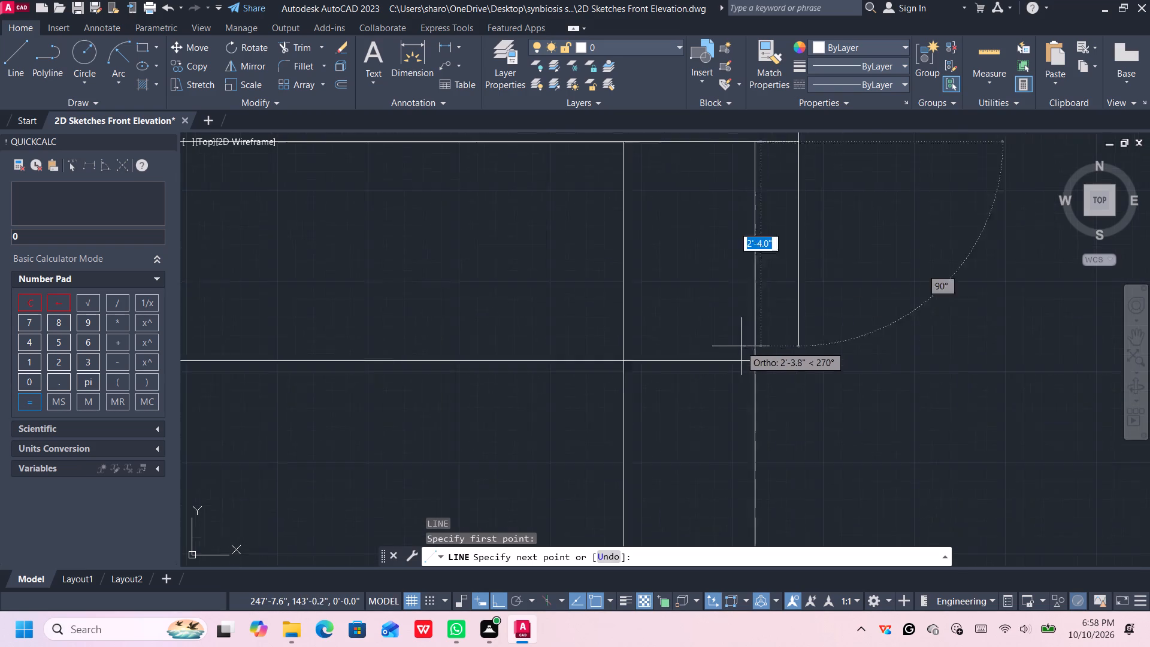
{"action": "scroll", "coordinate": [742, 347], "scroll_direction": "up", "scroll_amount": 1}
{"action": "left_click", "coordinate": [760, 367]}
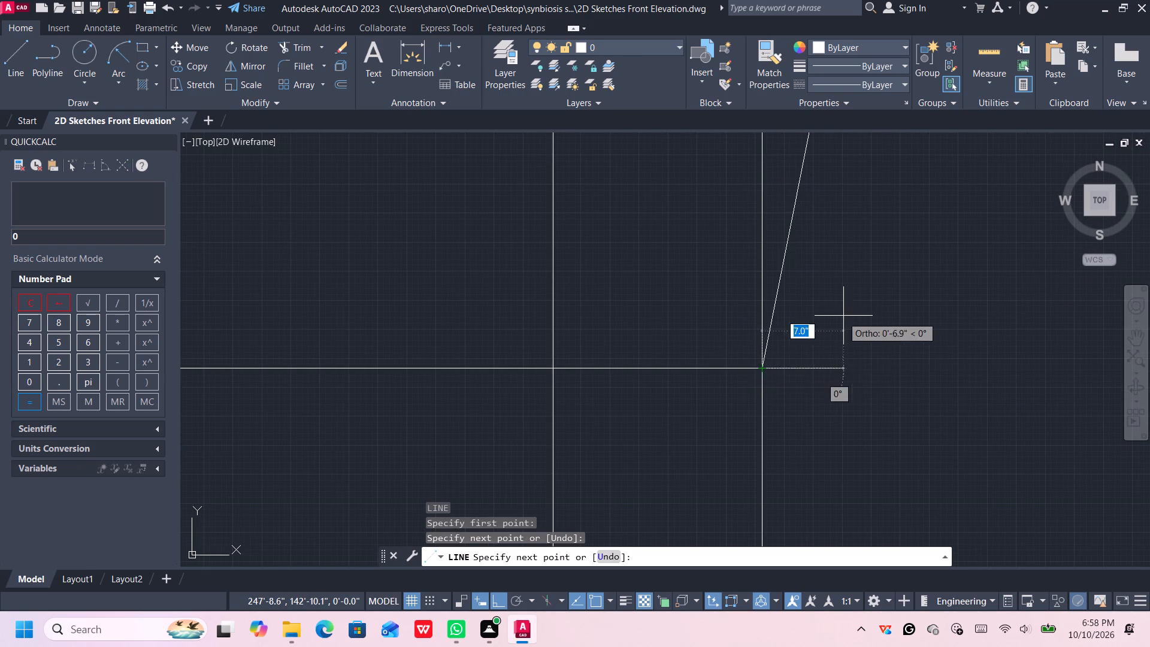
{"action": "scroll", "coordinate": [843, 316], "scroll_direction": "down", "scroll_amount": 6}
{"action": "key", "text": "Escape"}
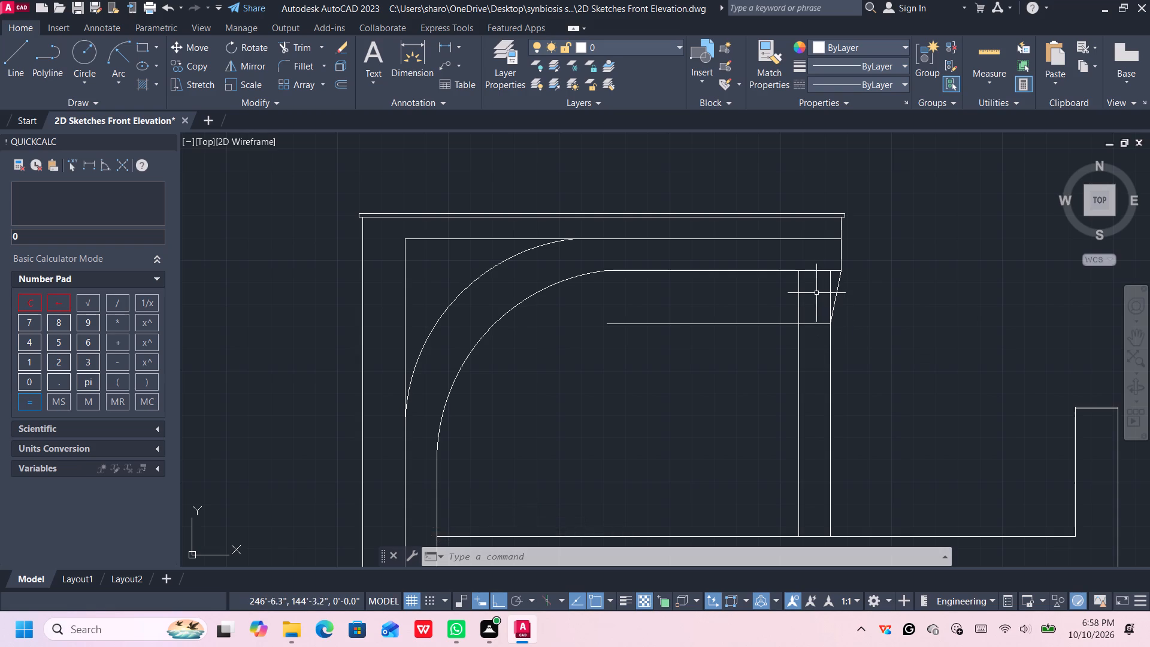
Trim away the lower horizontal line's portion between the two vertical lines of the tower's right post.
{"action": "scroll", "coordinate": [816, 291], "scroll_direction": "down", "scroll_amount": 1}
{"action": "middle_click_drag", "start_coordinate": [816, 291], "coordinate": [814, 301]}
{"action": "scroll", "coordinate": [814, 303], "scroll_direction": "up", "scroll_amount": 2}
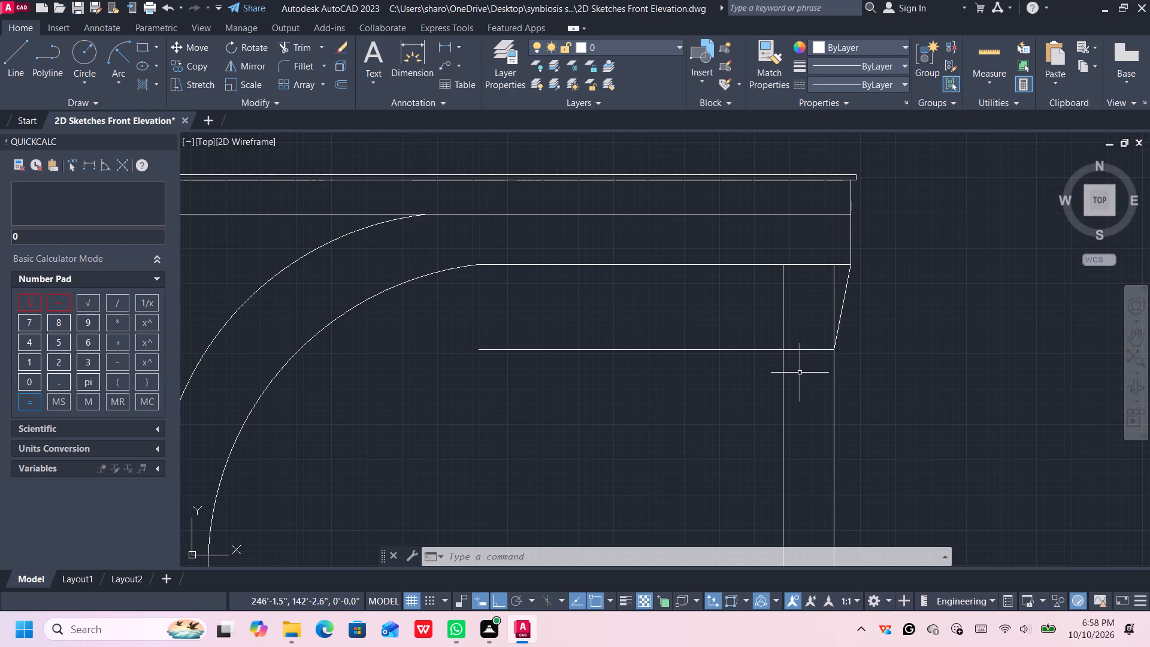
{"action": "type", "text": "tr"}
{"action": "key", "text": "Return"}
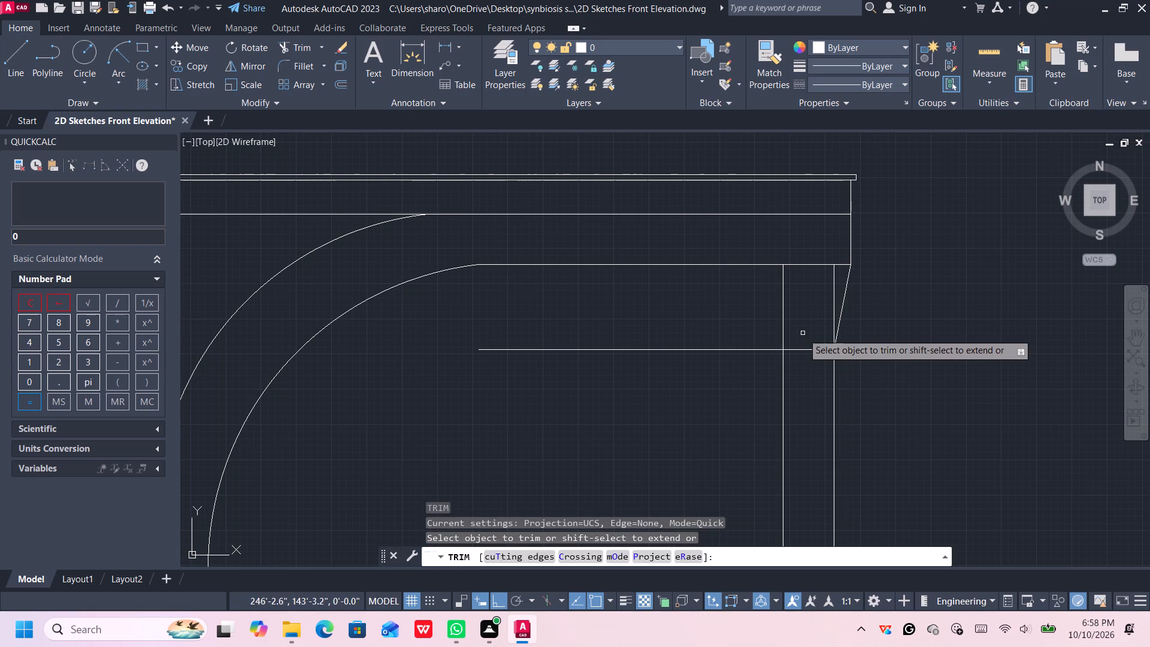
{"action": "left_click", "coordinate": [803, 335]}
{"action": "left_click", "coordinate": [802, 373]}
{"action": "key", "text": "less"}
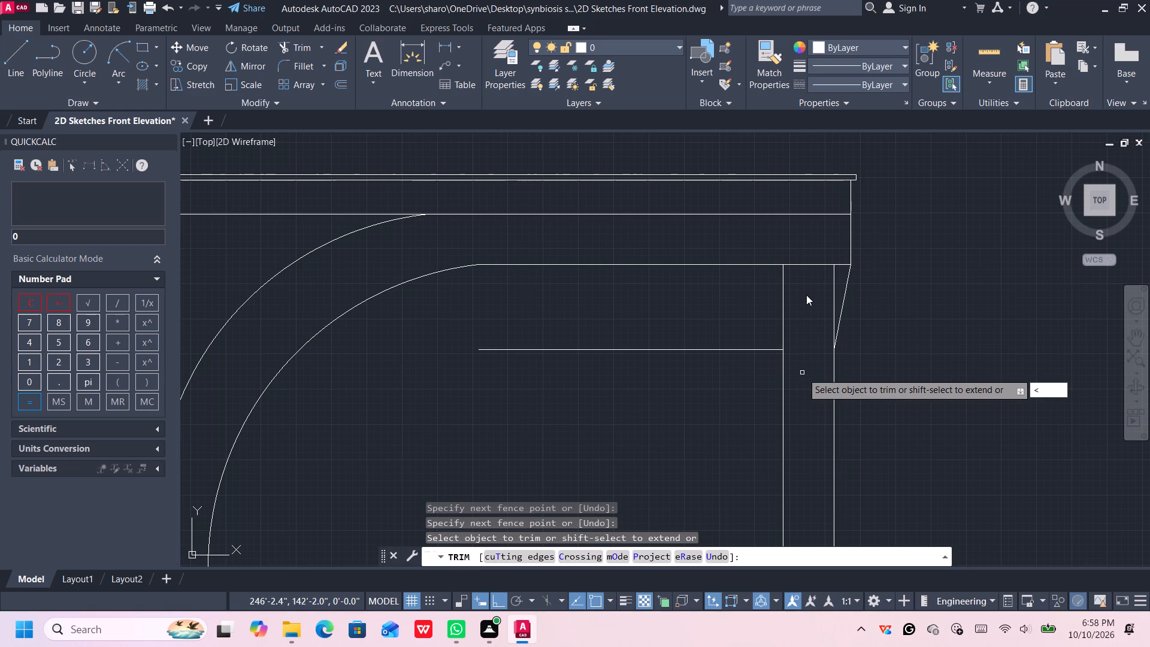
{"action": "key", "text": "Escape"}
Draw a line 6" down the tower's right edge from the inner frame's top line, continuing horizontally across to the post's inner vertical line.
{"action": "middle_click_drag", "start_coordinate": [804, 303], "coordinate": [798, 325]}
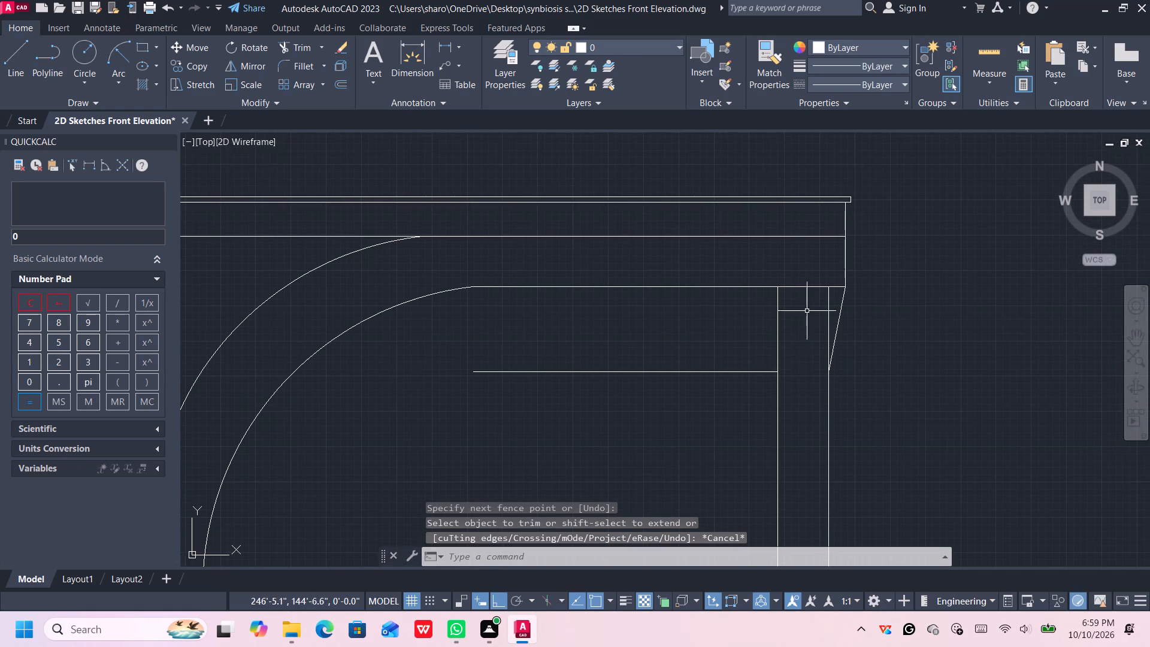
{"action": "scroll", "coordinate": [818, 299], "scroll_direction": "up", "scroll_amount": 1}
{"action": "key", "text": "l"}
{"action": "key", "text": "Return"}
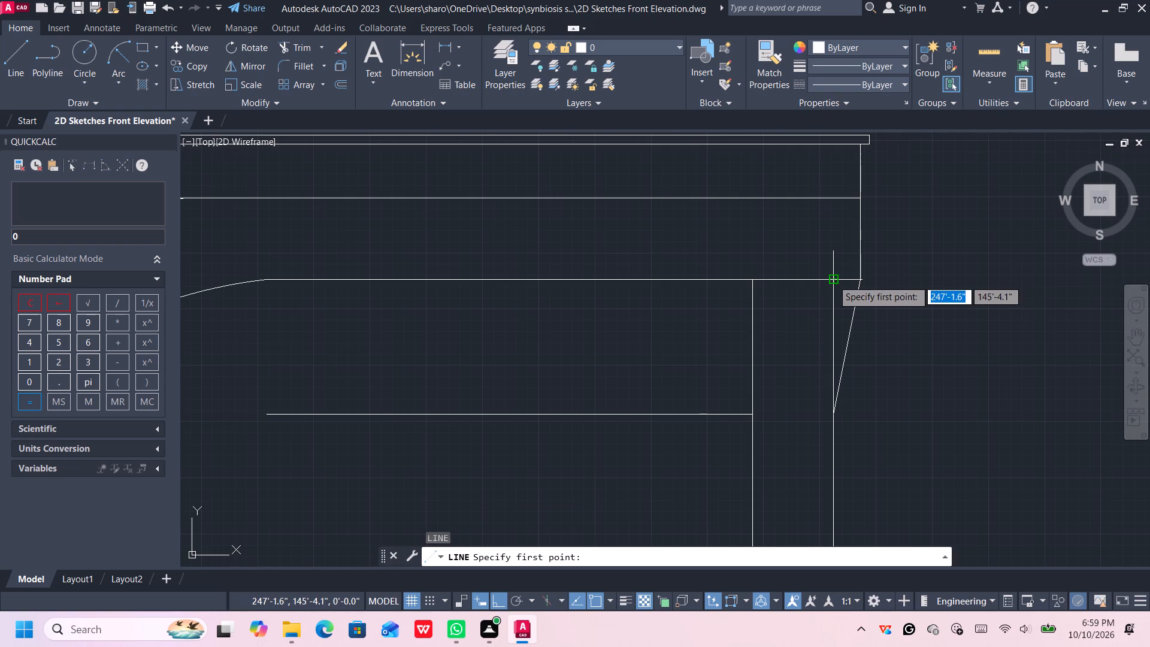
{"action": "left_click", "coordinate": [833, 282]}
{"action": "scroll", "coordinate": [838, 310], "scroll_direction": "up", "scroll_amount": 1}
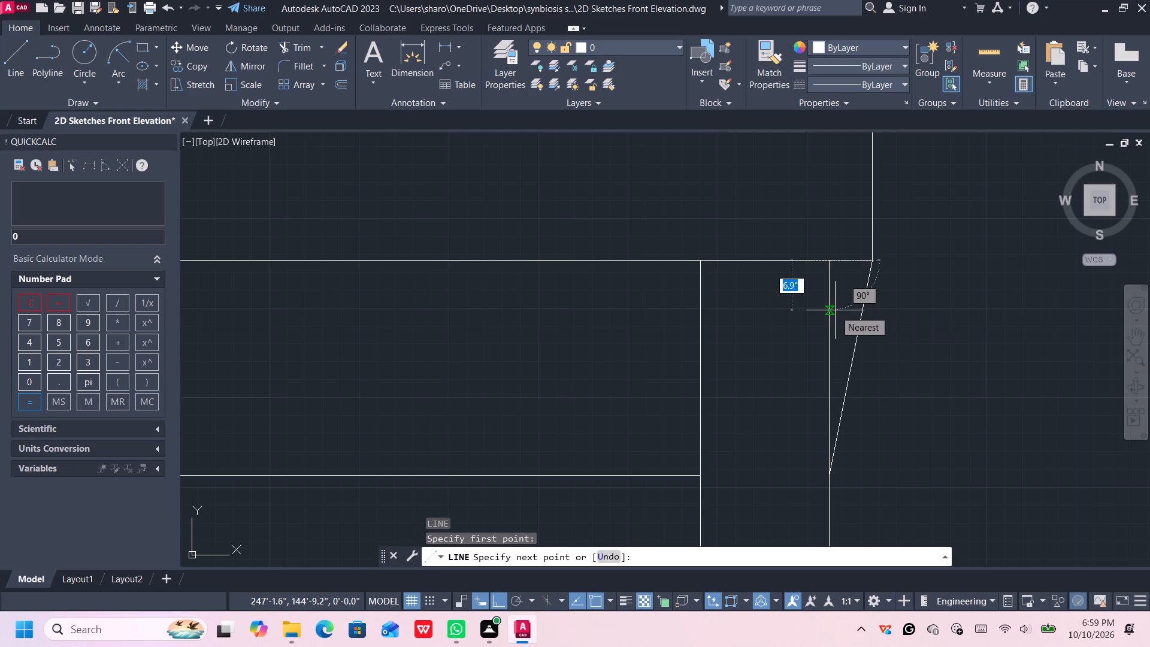
{"action": "type", "text": "6\""}
{"action": "key", "text": "Return"}
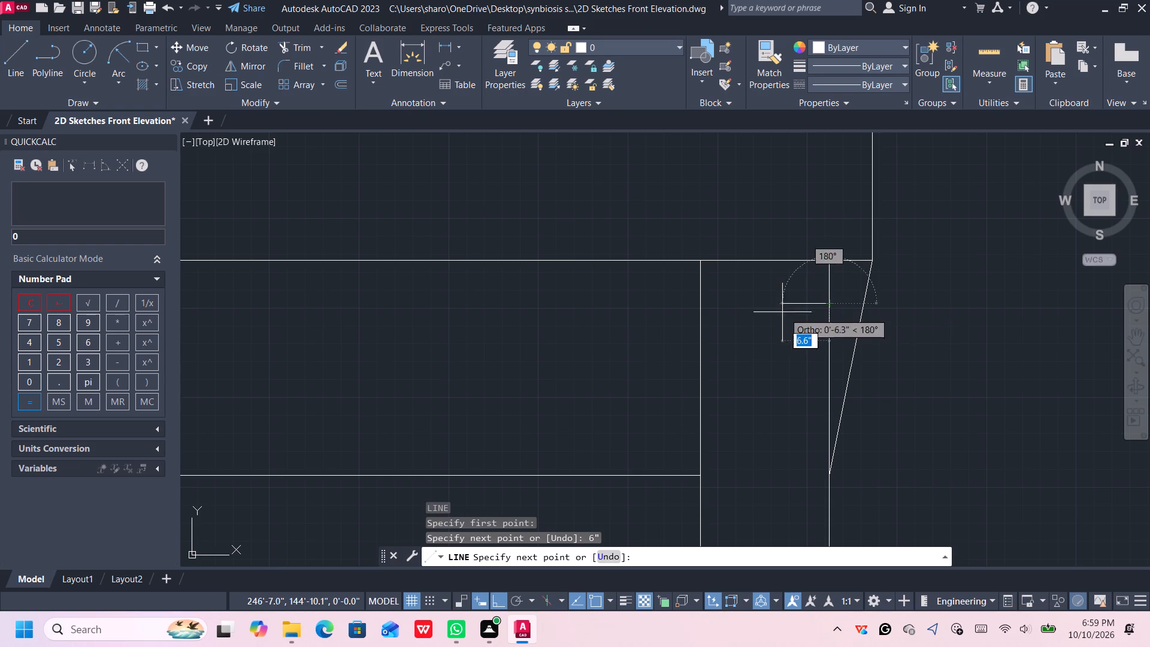
{"action": "left_click", "coordinate": [704, 304]}
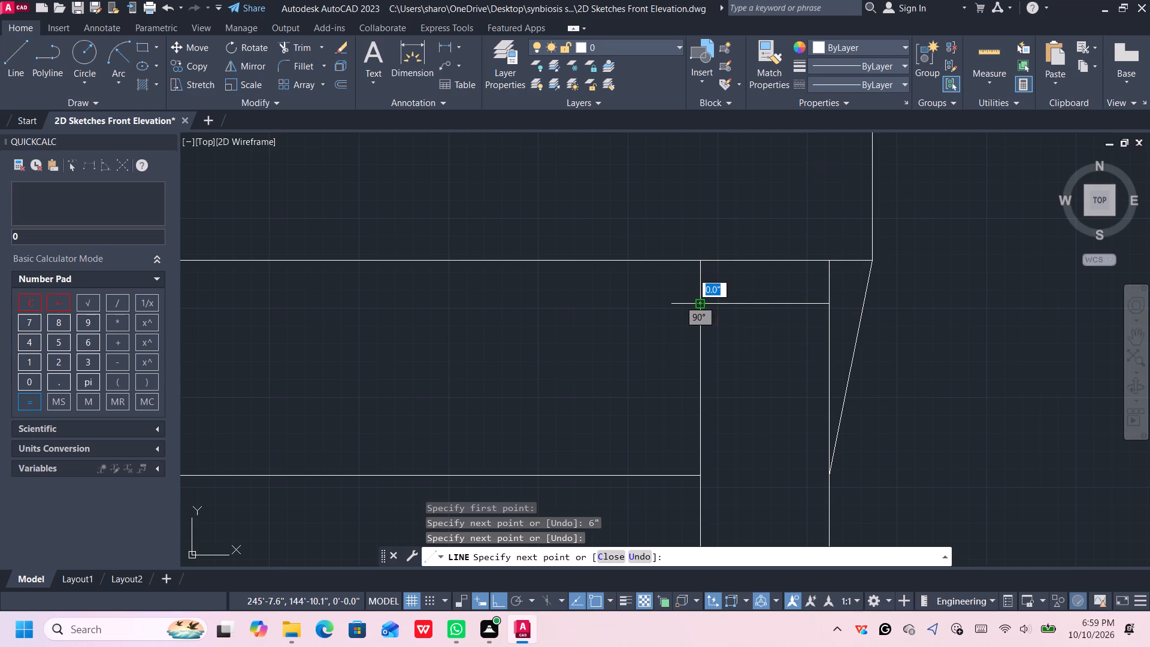
{"action": "key", "text": "Escape"}
Trim both vertical lines of the right post above the new horizontal line, up to the inner frame's top line.
{"action": "type", "text": "tr"}
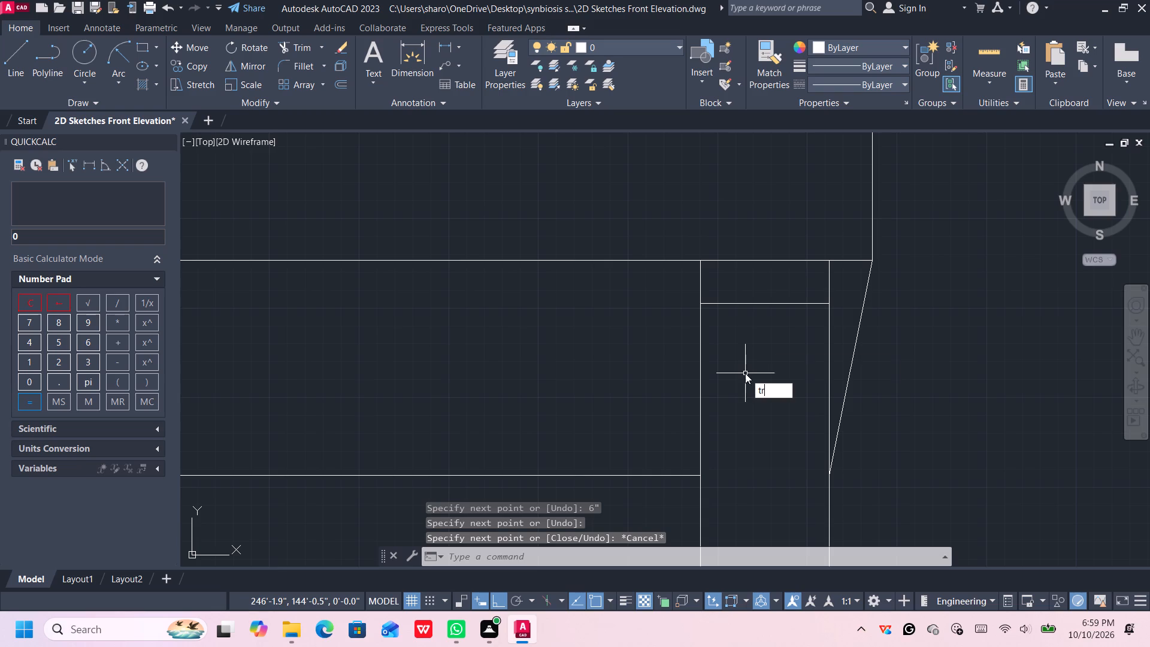
{"action": "key", "text": "Return"}
{"action": "left_click", "coordinate": [831, 286]}
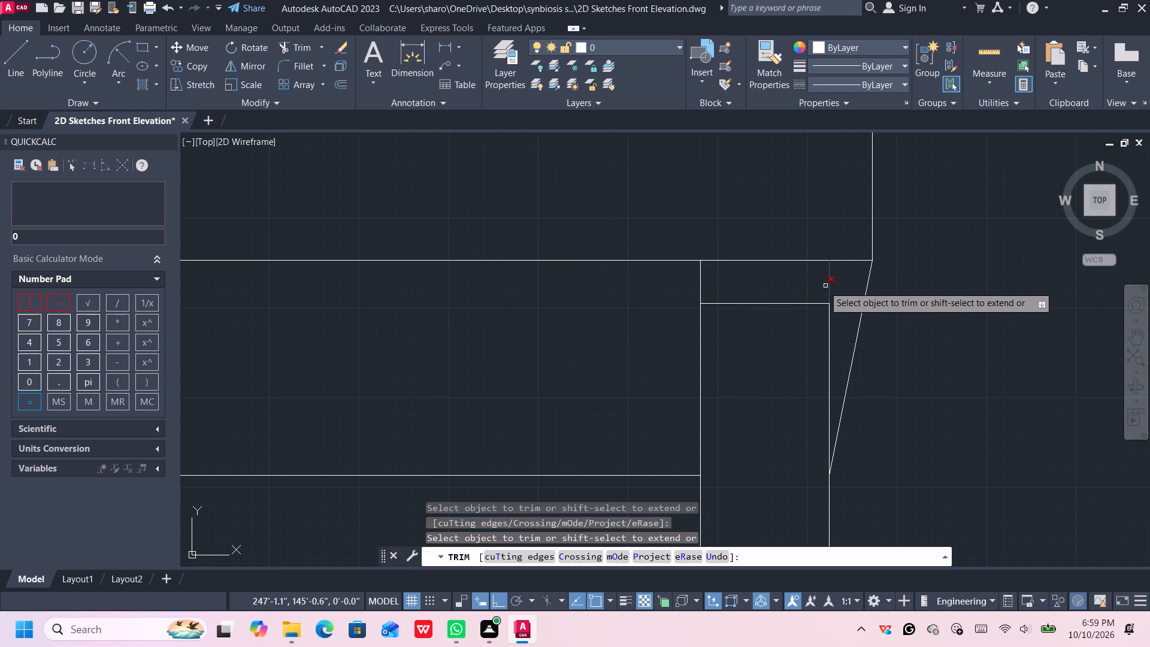
{"action": "left_click", "coordinate": [830, 283]}
{"action": "left_click", "coordinate": [700, 287]}
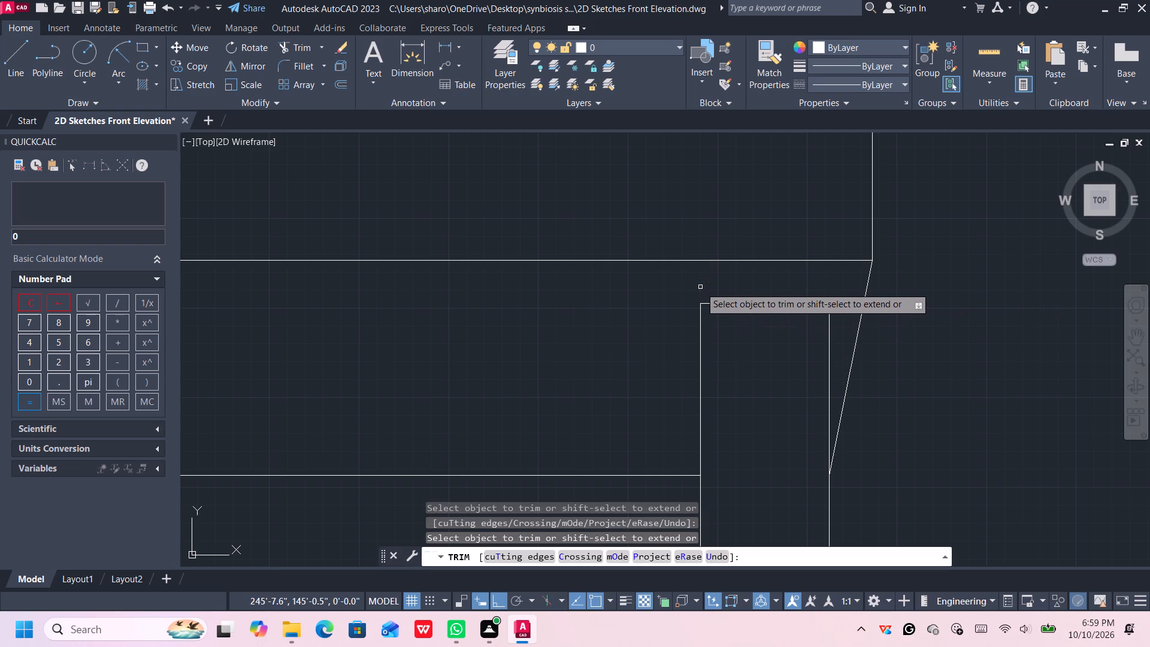
{"action": "key", "text": "Escape"}
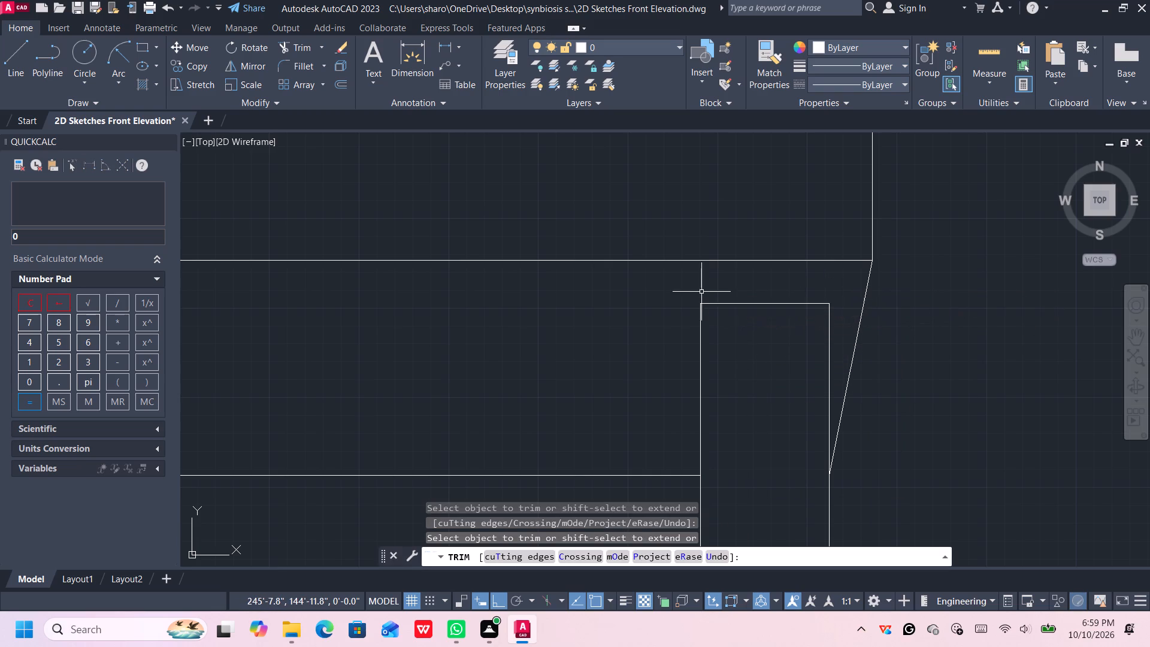
Offset the inner frame's top line 2" downward.
{"action": "scroll", "coordinate": [822, 371], "scroll_direction": "down", "scroll_amount": 7}
{"action": "middle_click_drag", "start_coordinate": [848, 415], "coordinate": [844, 378]}
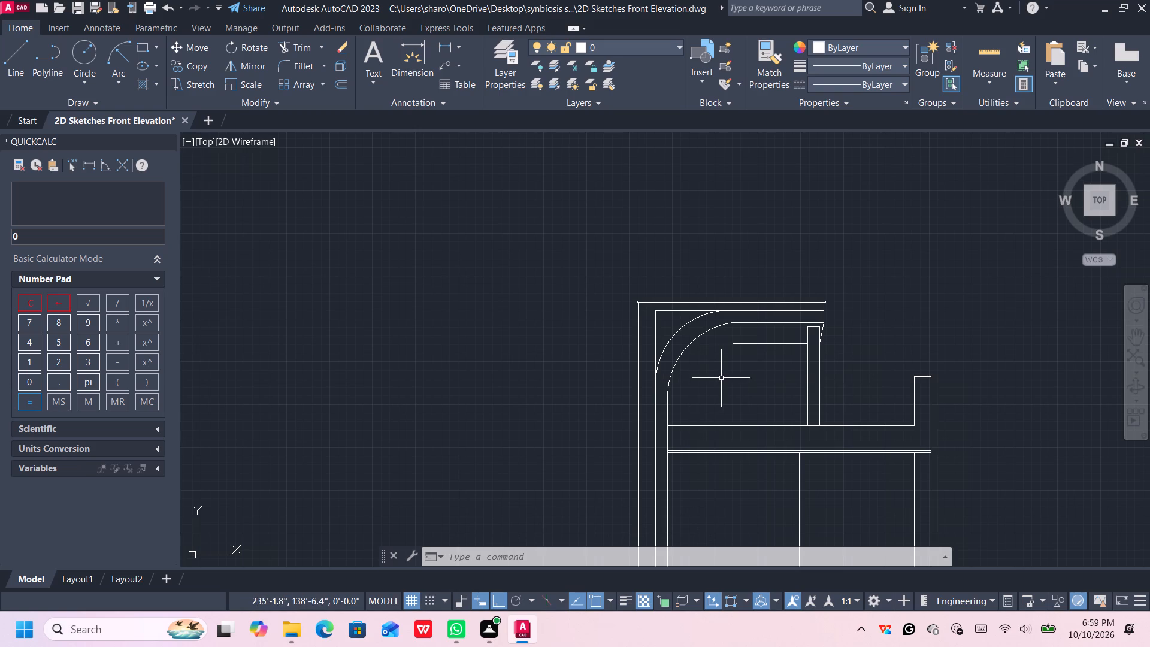
{"action": "middle_click_drag", "start_coordinate": [722, 377], "coordinate": [720, 355]}
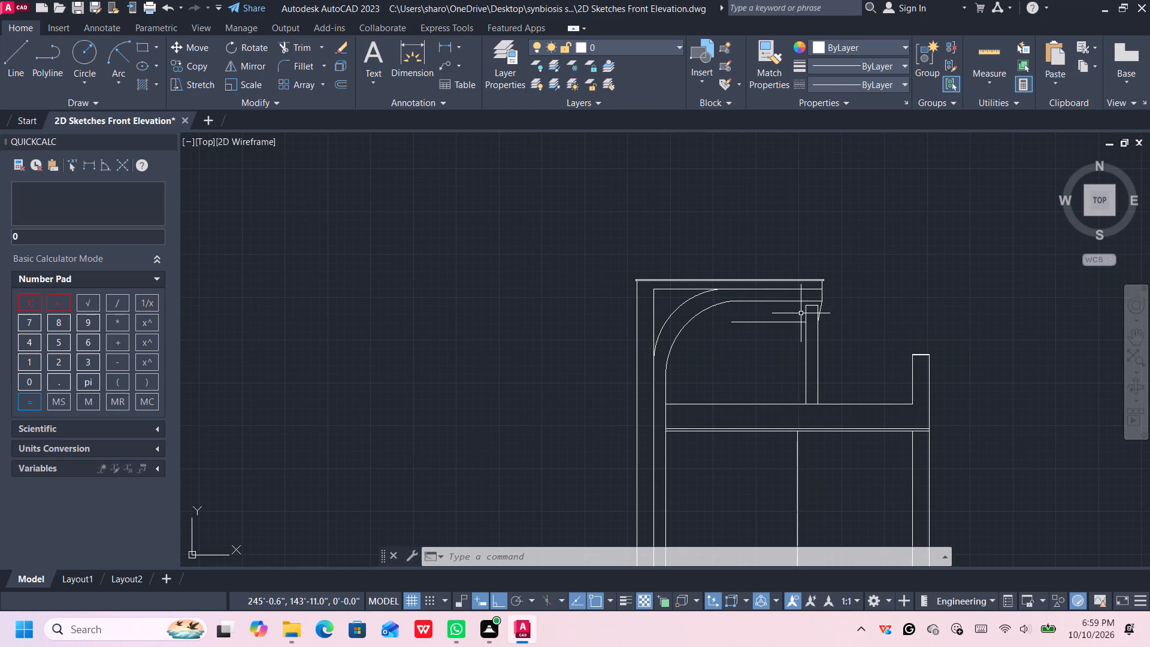
{"action": "middle_click_drag", "start_coordinate": [794, 313], "coordinate": [783, 311]}
{"action": "scroll", "coordinate": [783, 311], "scroll_direction": "up", "scroll_amount": 1}
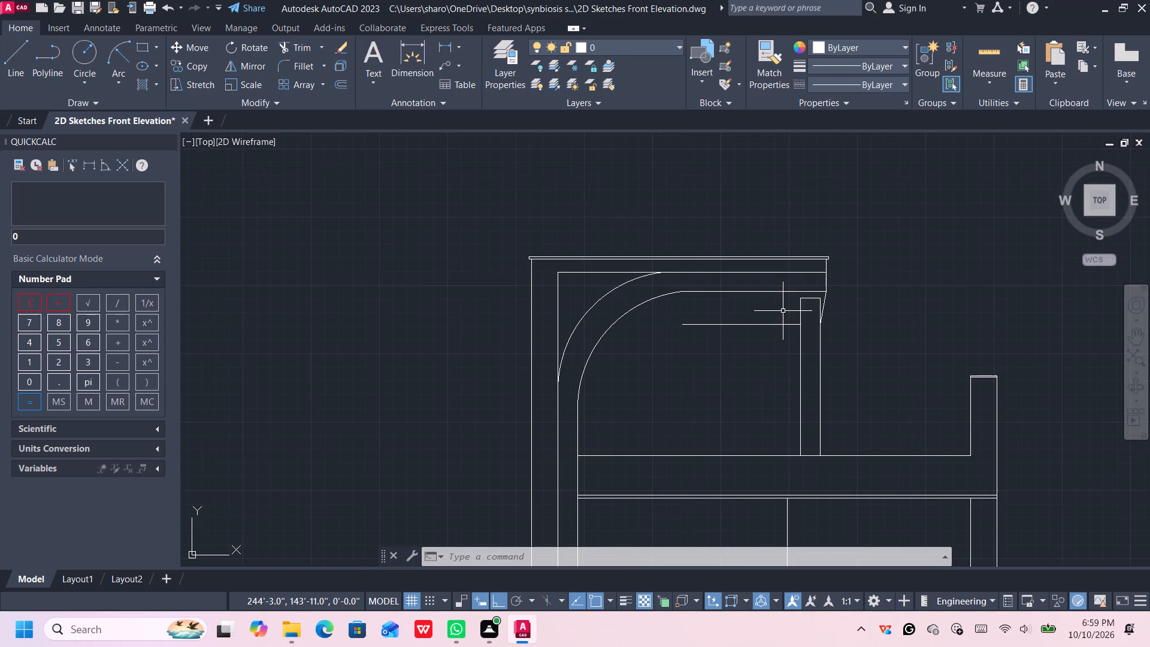
{"action": "scroll", "coordinate": [789, 307], "scroll_direction": "up", "scroll_amount": 1}
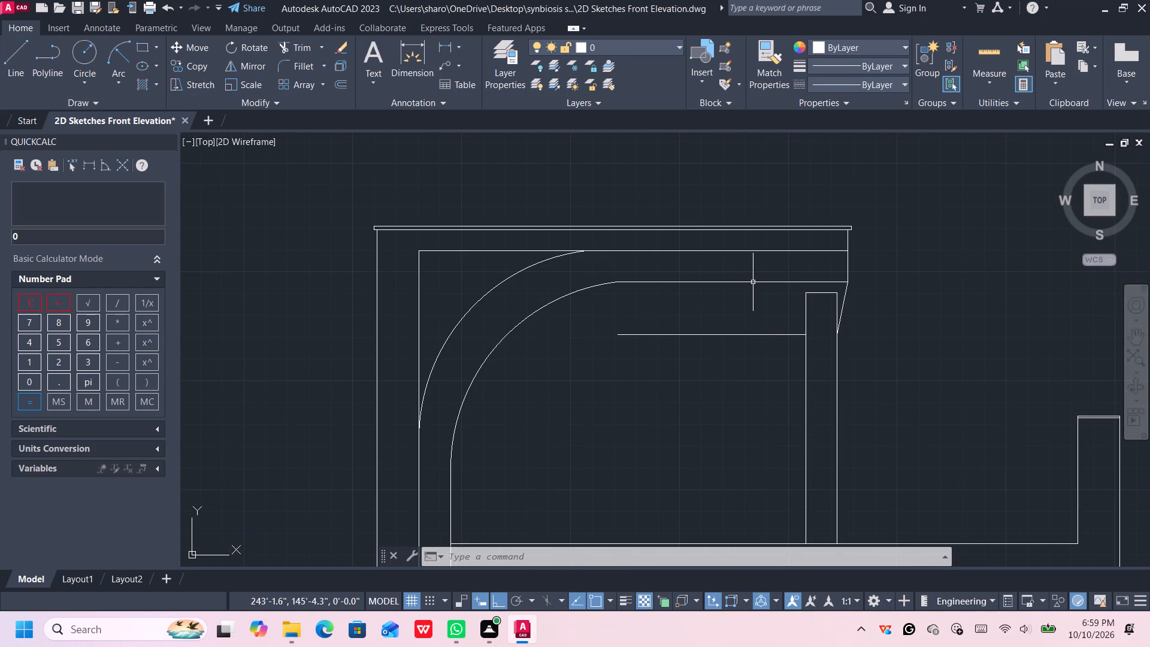
{"action": "left_click", "coordinate": [753, 282]}
{"action": "key", "text": "o"}
{"action": "key", "text": "Return"}
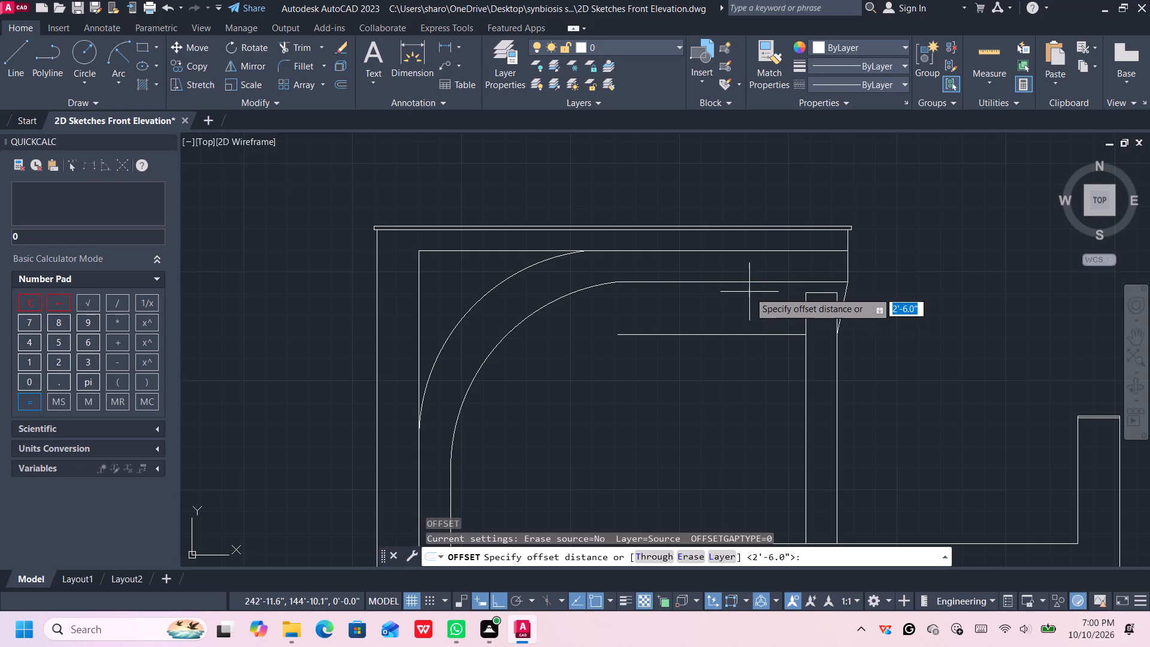
{"action": "left_click", "coordinate": [737, 284]}
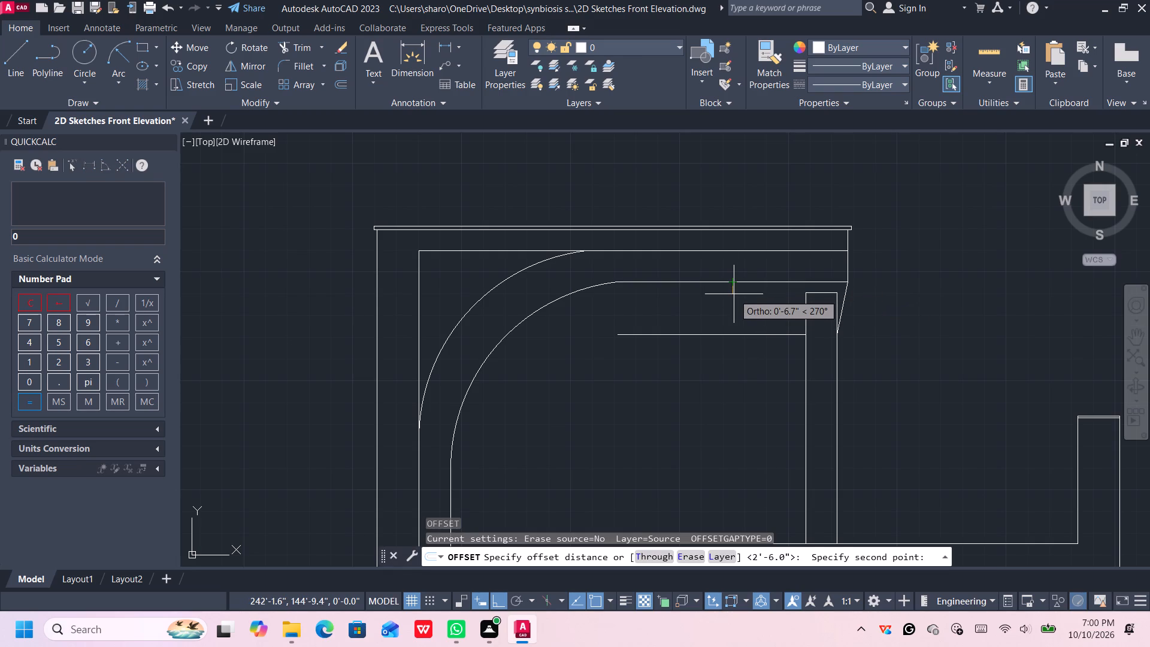
{"action": "type", "text": "2\""}
{"action": "key", "text": "Return"}
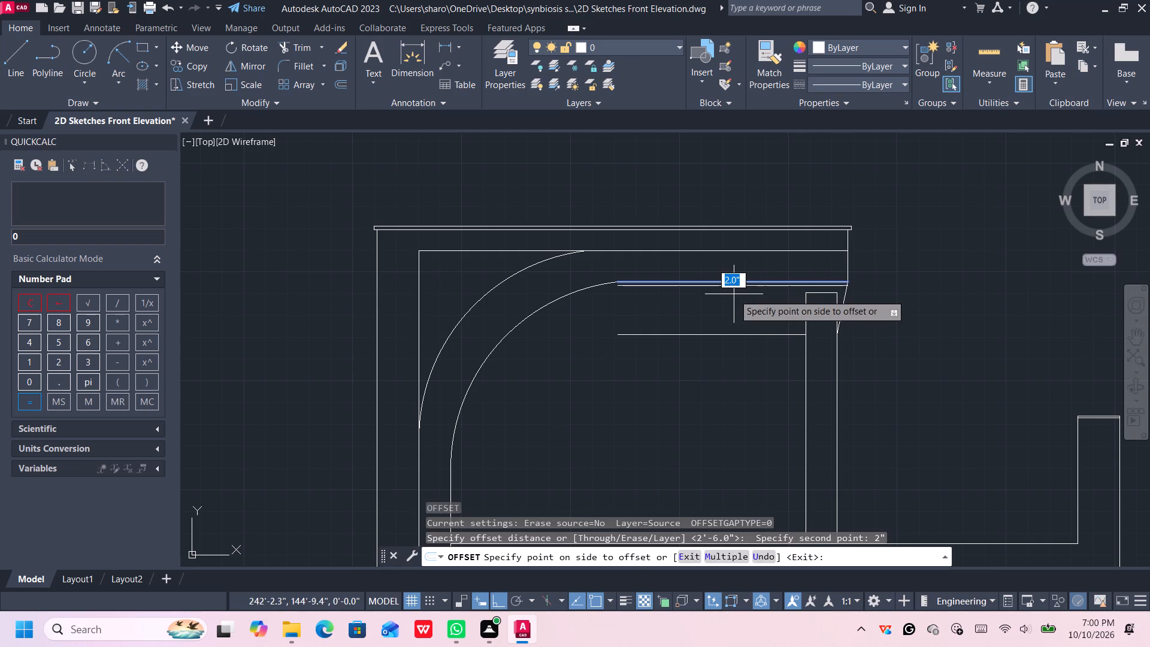
{"action": "left_click", "coordinate": [734, 294]}
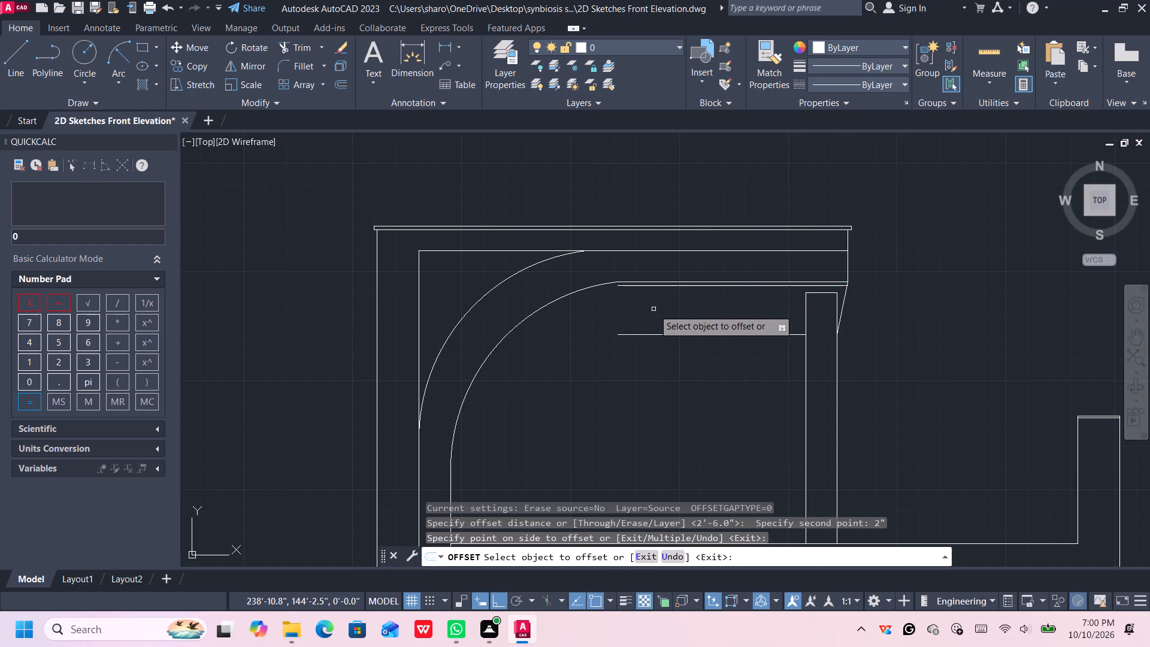
{"action": "scroll", "coordinate": [603, 322], "scroll_direction": "up", "scroll_amount": 1}
{"action": "middle_click_drag", "start_coordinate": [603, 322], "coordinate": [610, 305]}
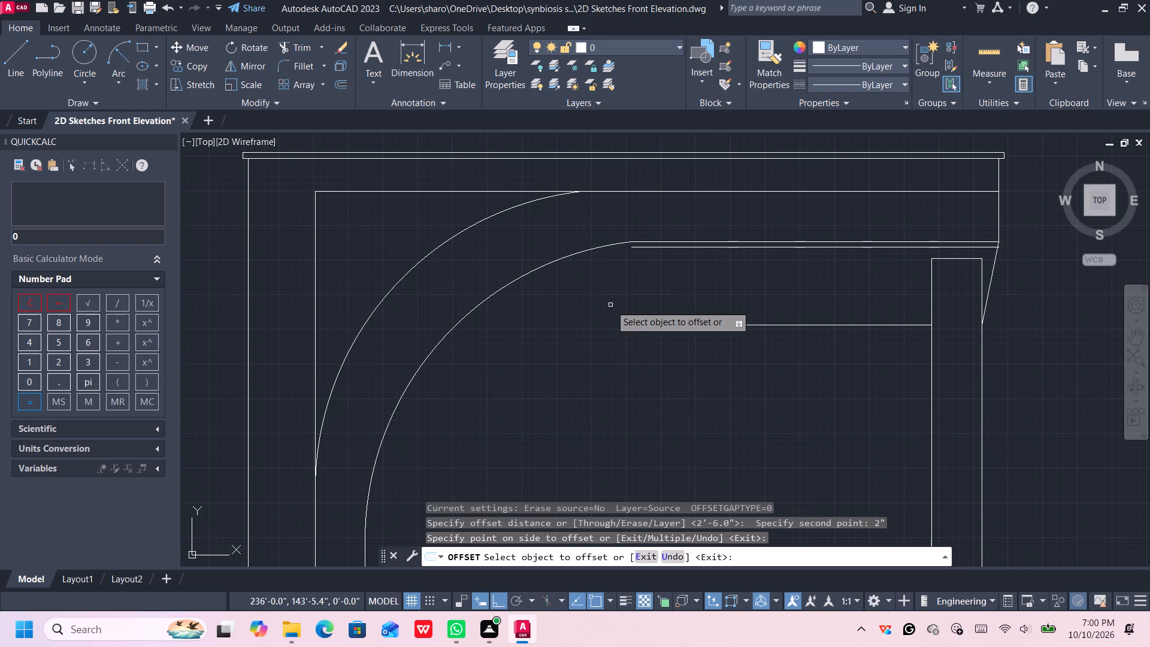
{"action": "key", "text": "space"}
Offset the inner frame's corner arc 2" toward the inside of the opening.
{"action": "left_click", "coordinate": [528, 273]}
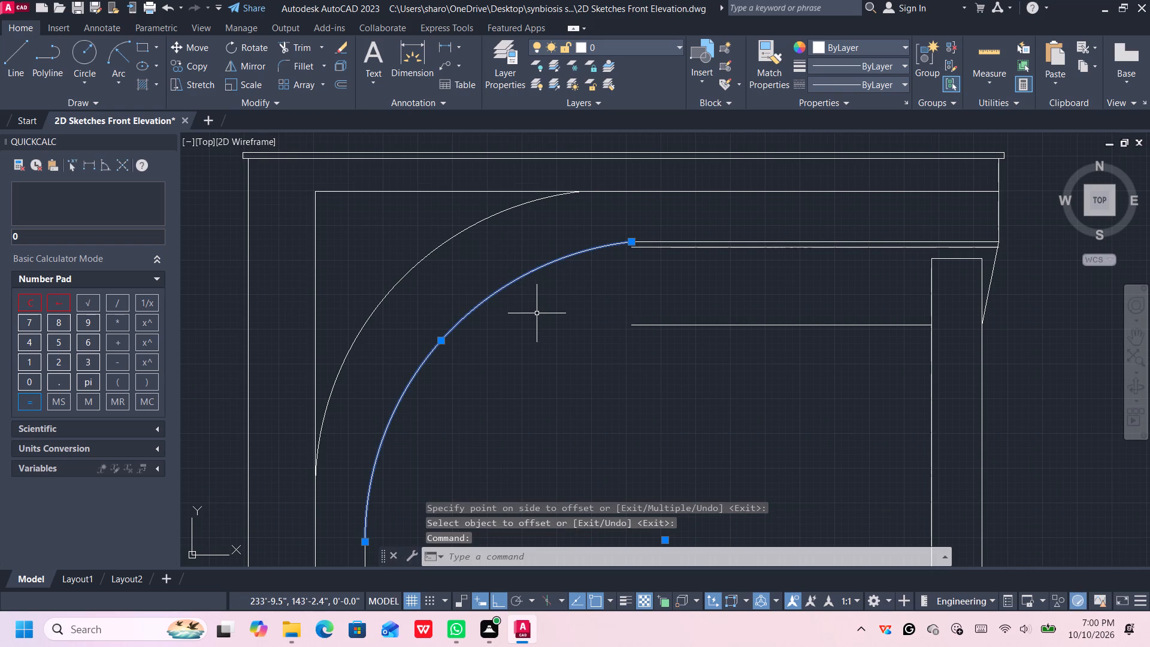
{"action": "key", "text": "o"}
{"action": "key", "text": "Return"}
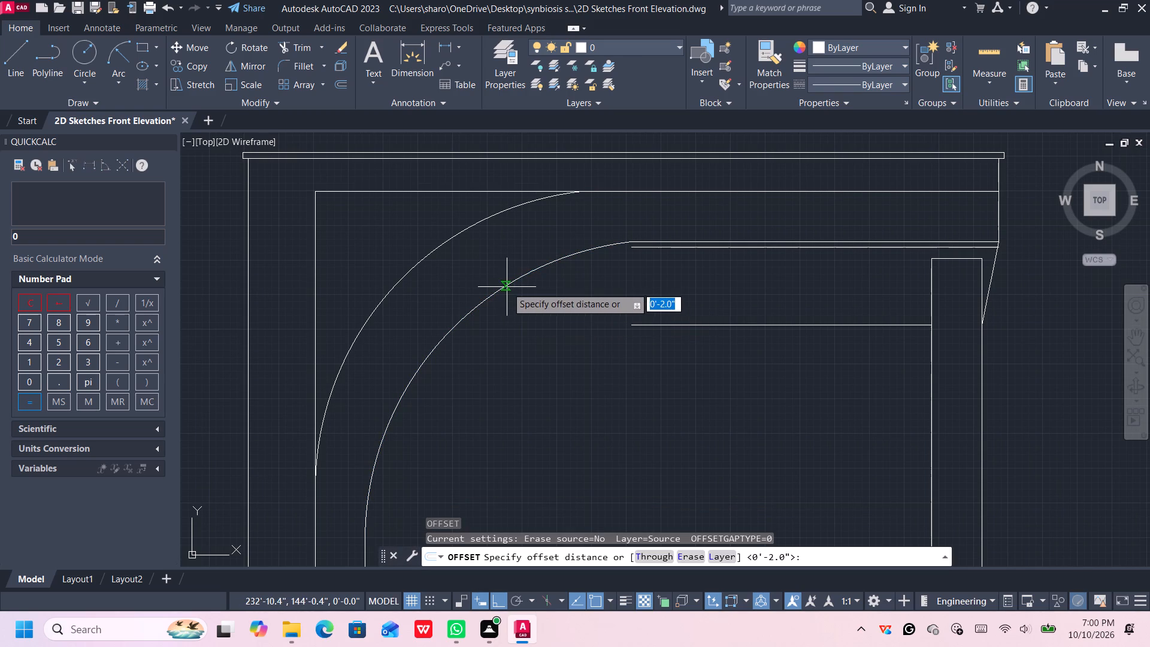
{"action": "left_click", "coordinate": [507, 288]}
{"action": "type", "text": "2\""}
{"action": "key", "text": "Return"}
{"action": "left_click", "coordinate": [531, 320]}
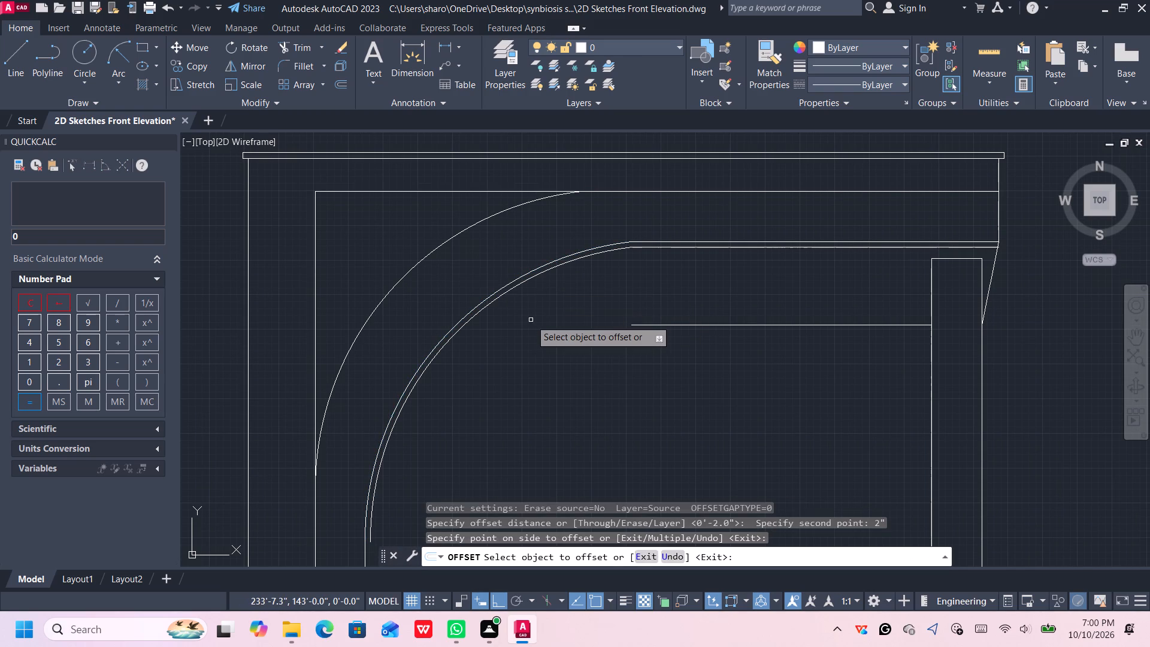
{"action": "key", "text": "Escape"}
Stretch the offset arc's lower end to meet the inner frame arc's lower end on the vertical frame line.
{"action": "middle_click_drag", "start_coordinate": [479, 383], "coordinate": [555, 306]}
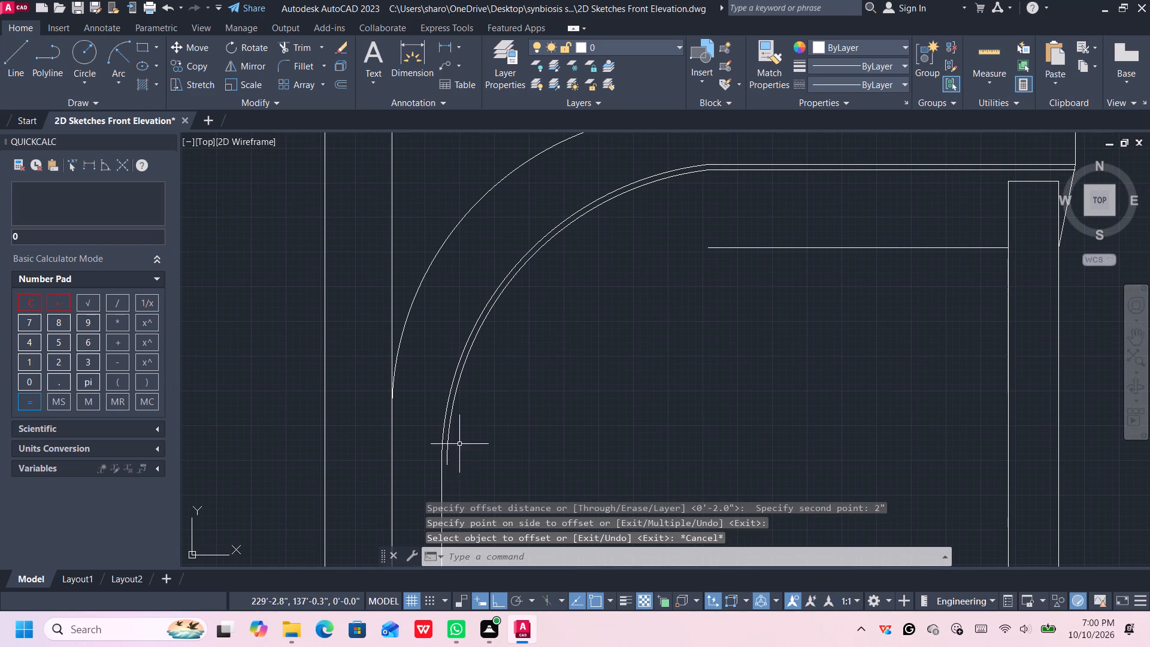
{"action": "left_click", "coordinate": [446, 464]}
{"action": "left_click_drag", "start_coordinate": [446, 464], "coordinate": [438, 464]}
{"action": "left_click", "coordinate": [438, 464]}
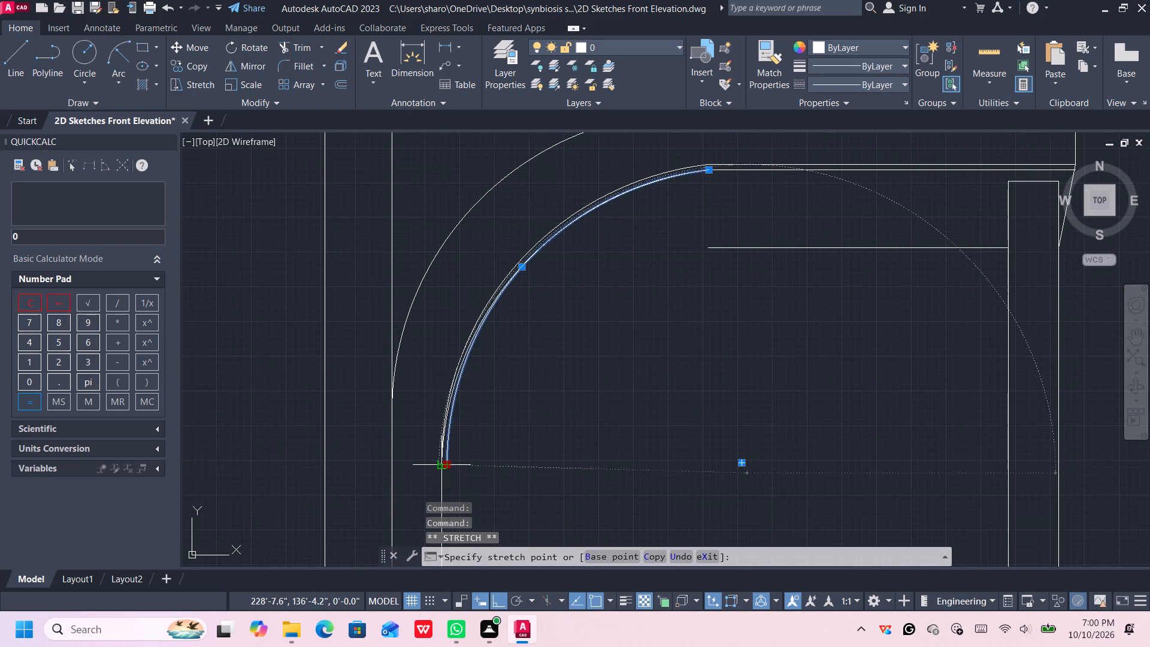
{"action": "scroll", "coordinate": [586, 374], "scroll_direction": "down", "scroll_amount": 1}
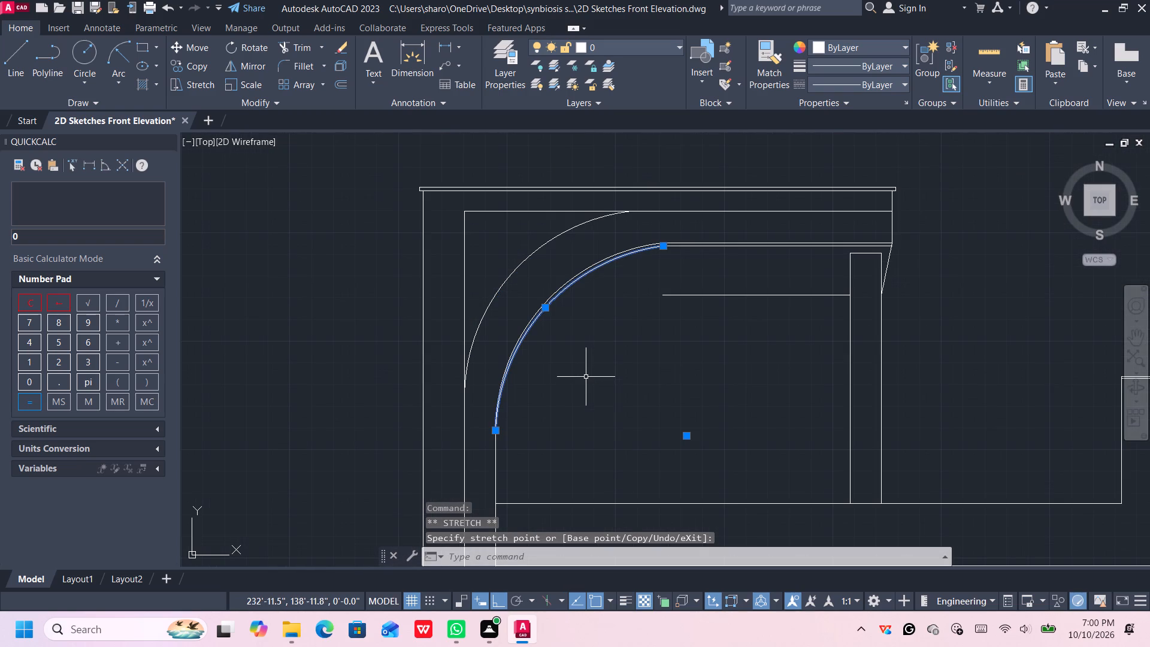
{"action": "key", "text": "Escape"}
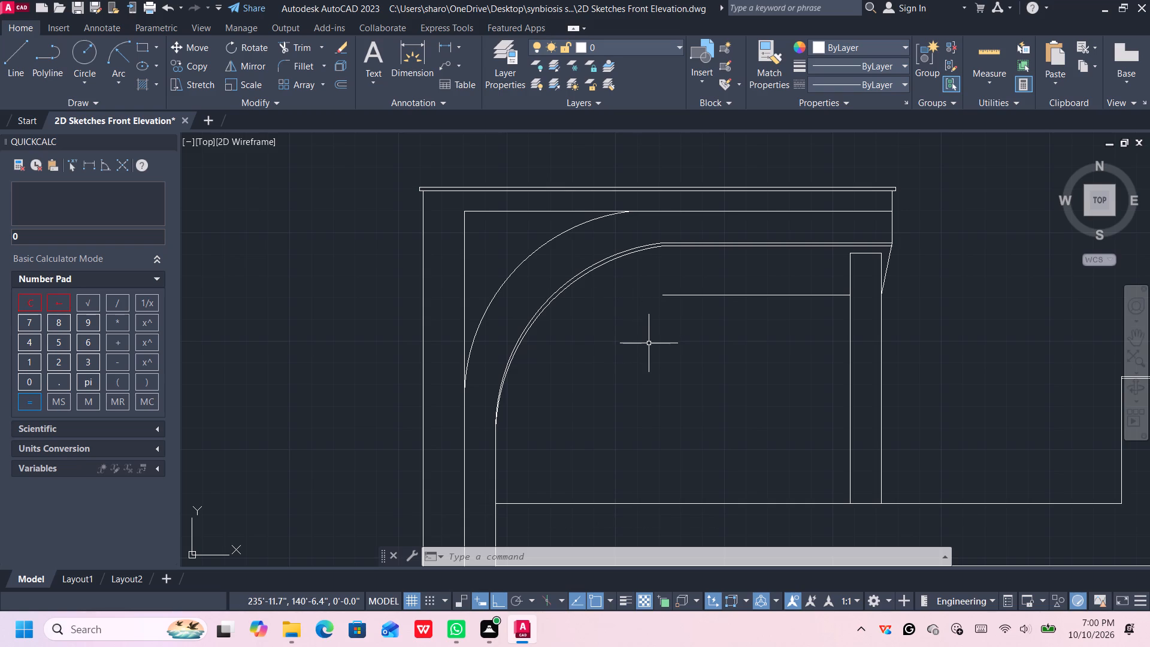
Offset the right post's inner vertical line 8' to the left, into the opening.
{"action": "middle_click_drag", "start_coordinate": [617, 304], "coordinate": [618, 304]}
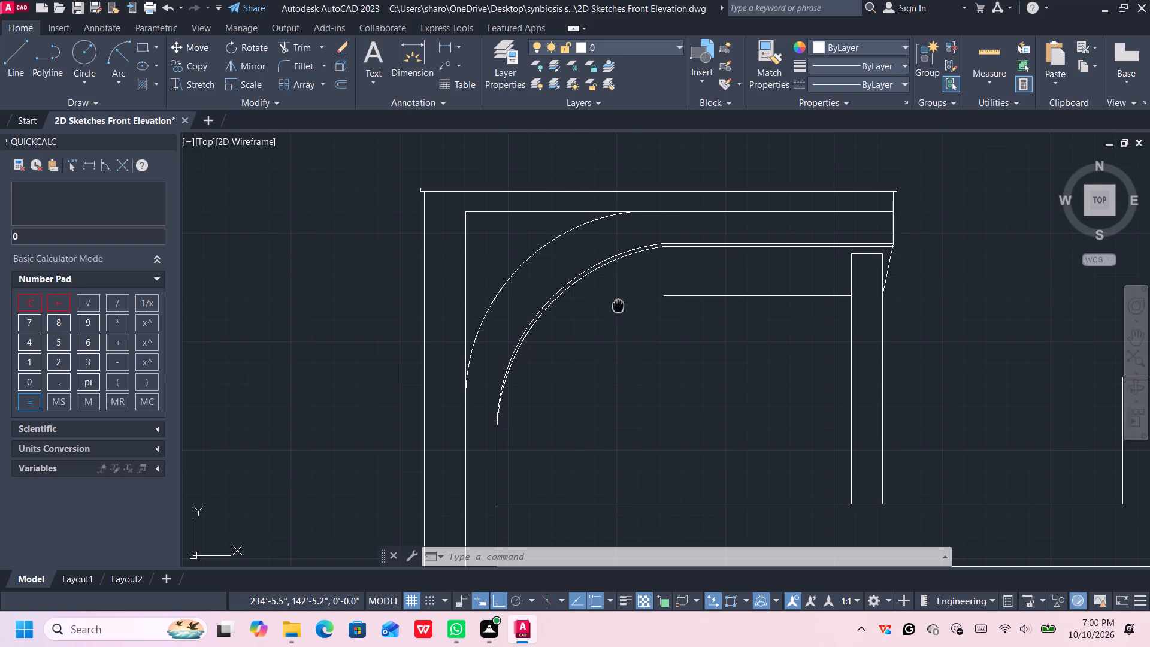
{"action": "middle_click_drag", "start_coordinate": [618, 304], "coordinate": [637, 309]}
{"action": "scroll", "coordinate": [623, 306], "scroll_direction": "down", "scroll_amount": 3}
{"action": "scroll", "coordinate": [649, 327], "scroll_direction": "up", "scroll_amount": 3}
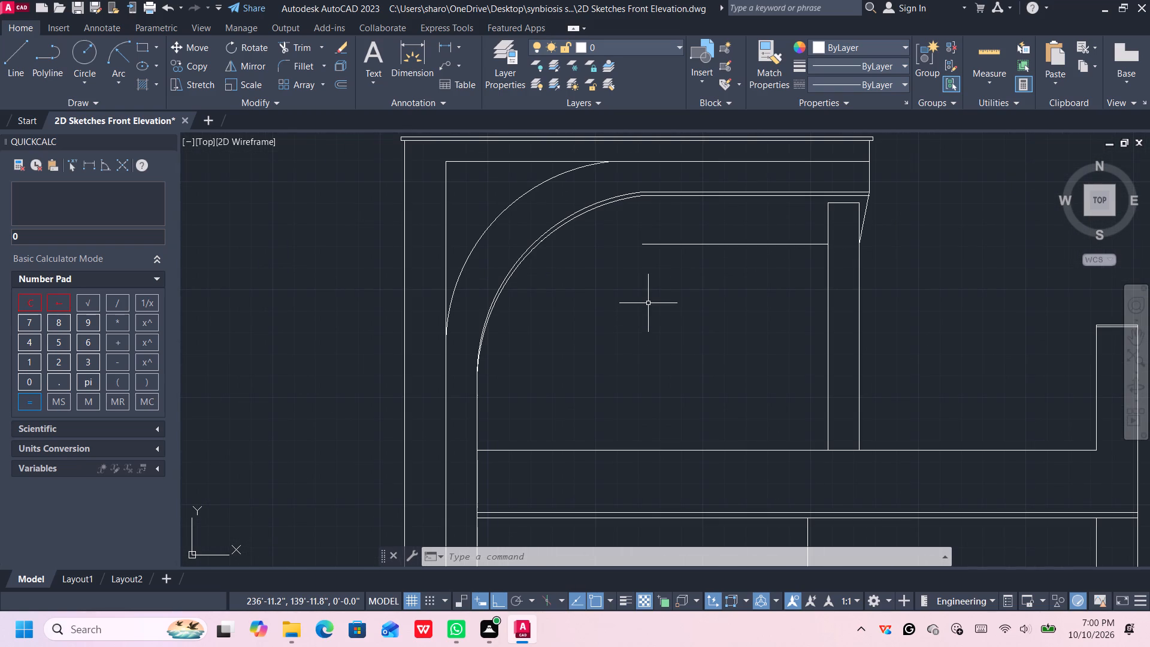
{"action": "middle_click_drag", "start_coordinate": [637, 281], "coordinate": [637, 285]}
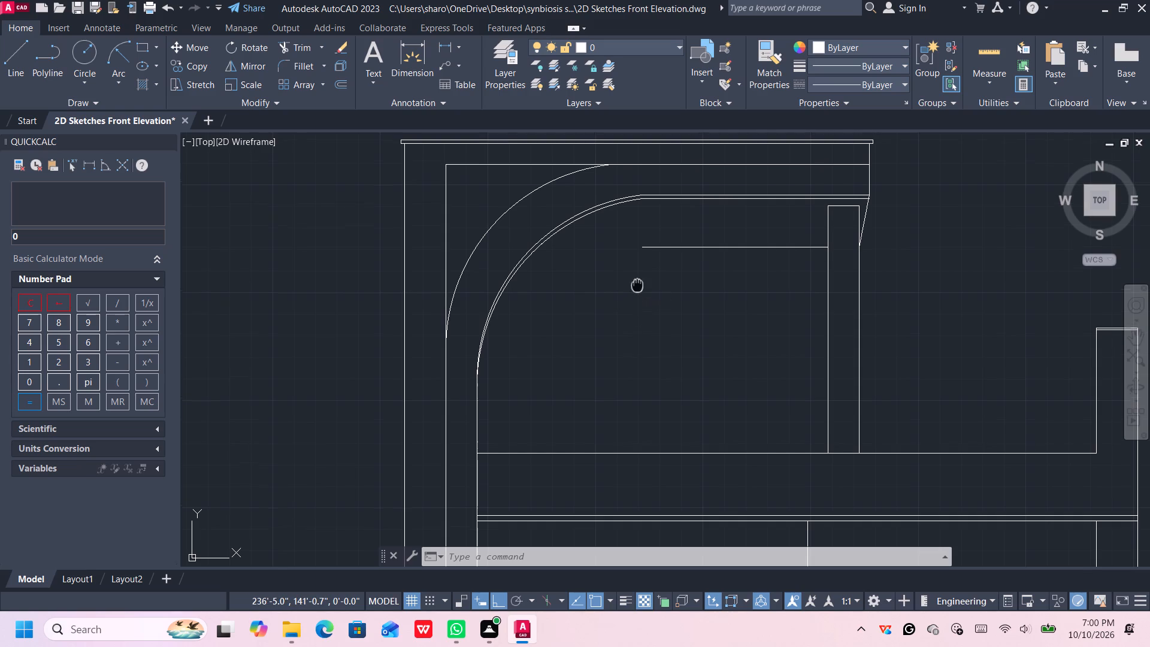
{"action": "middle_click_drag", "start_coordinate": [637, 285], "coordinate": [642, 295]}
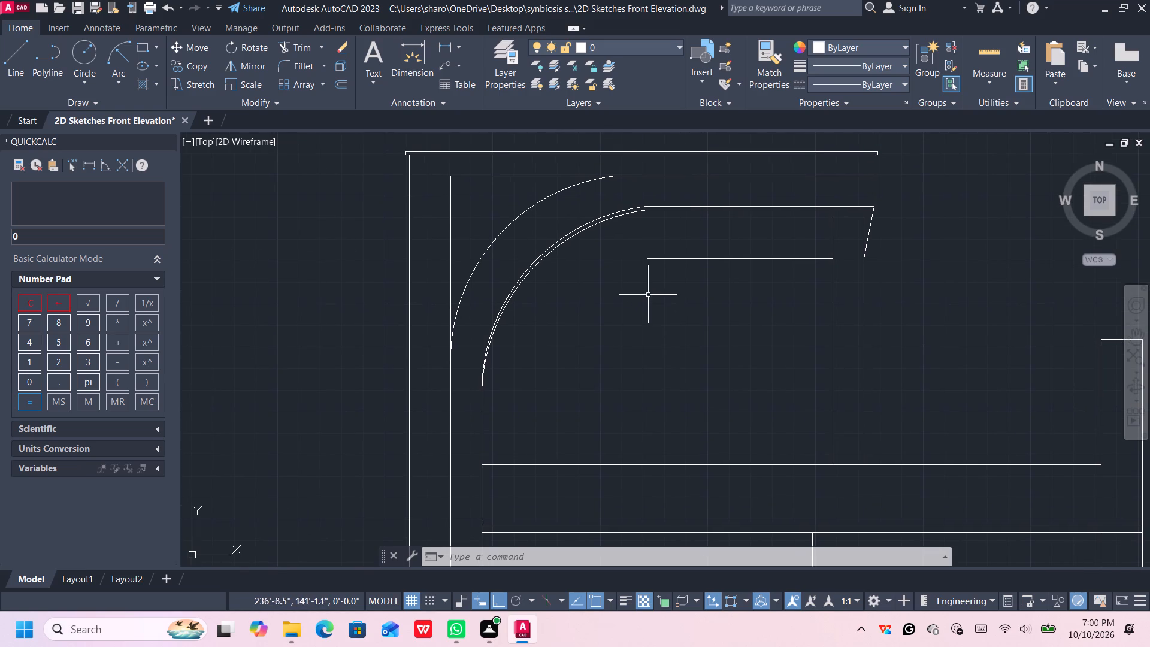
{"action": "left_click", "coordinate": [834, 326]}
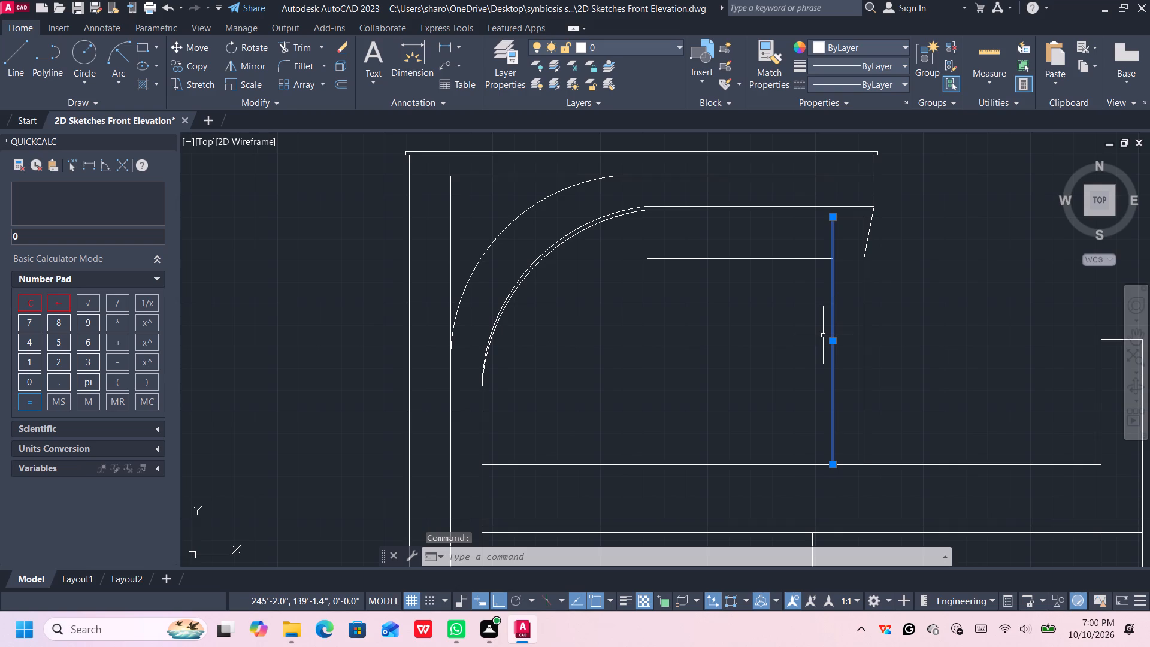
{"action": "key", "text": "o"}
{"action": "key", "text": "Return"}
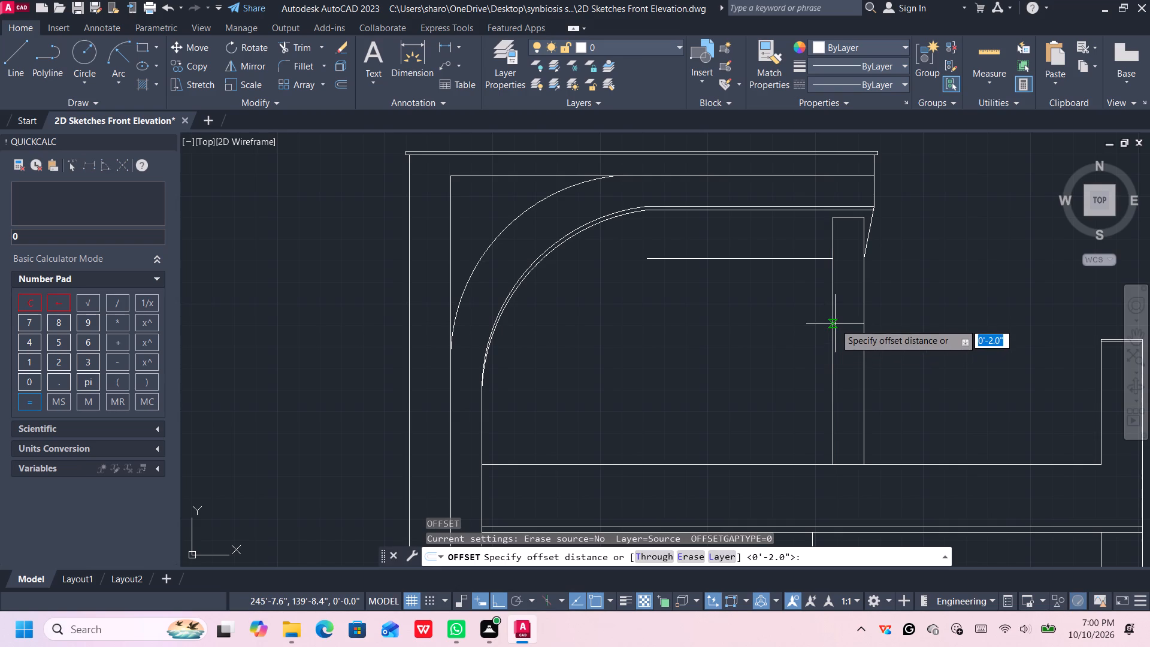
{"action": "left_click", "coordinate": [835, 325]}
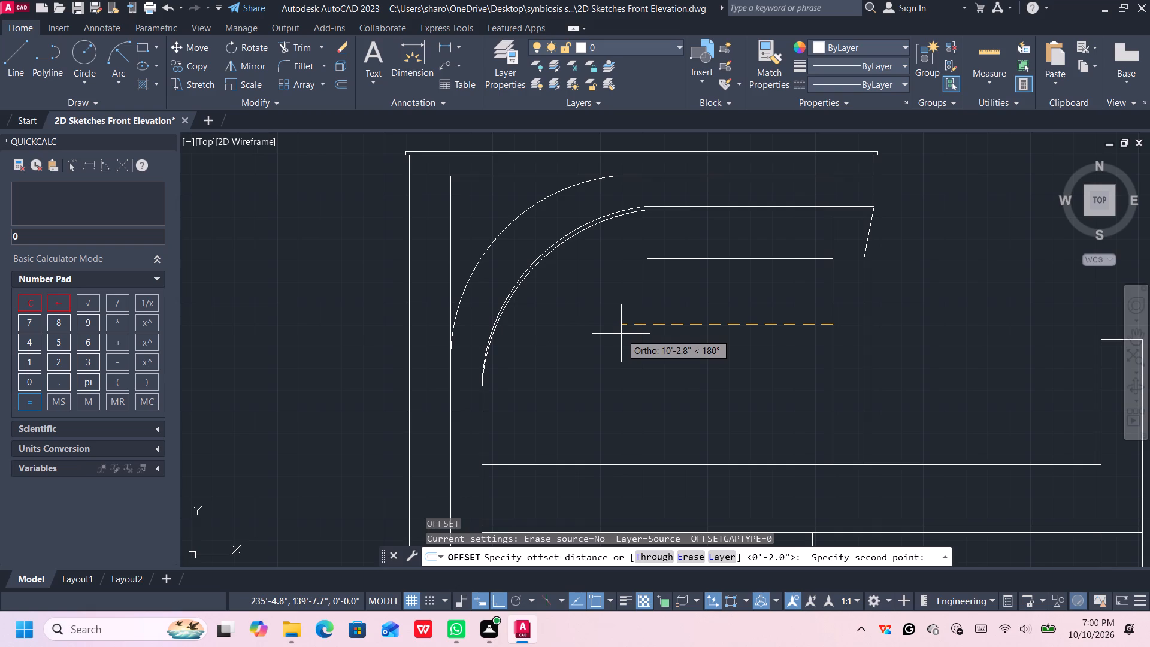
{"action": "type", "text": "10'"}
{"action": "key", "text": "Return"}
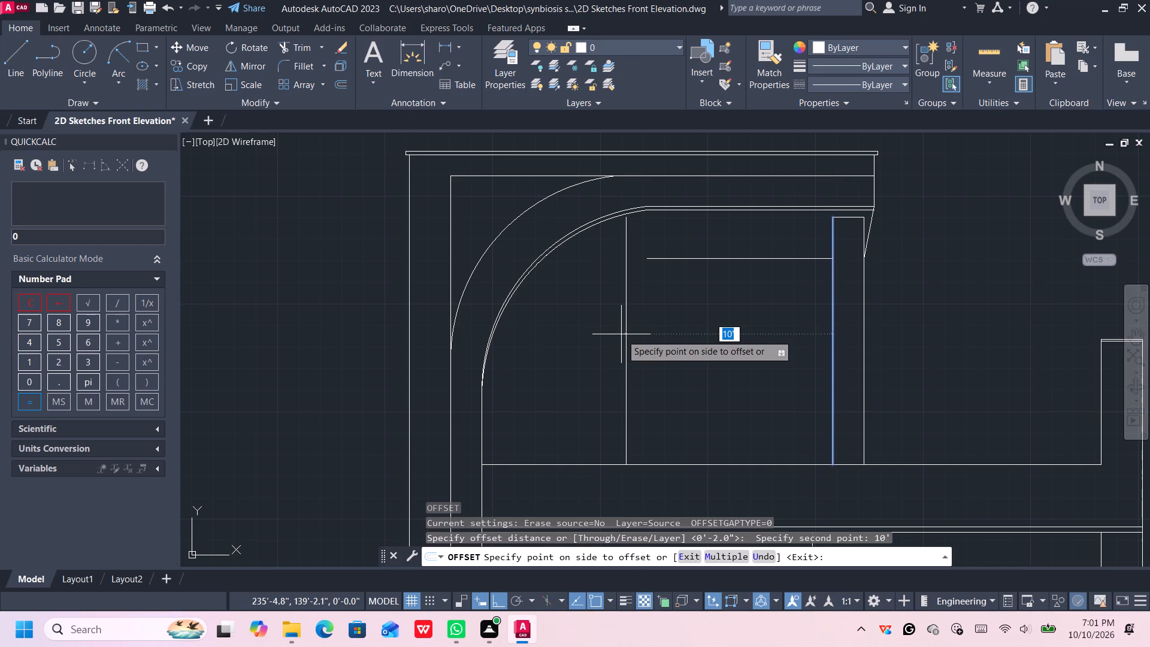
{"action": "type", "text": "8'"}
{"action": "key", "text": "Return"}
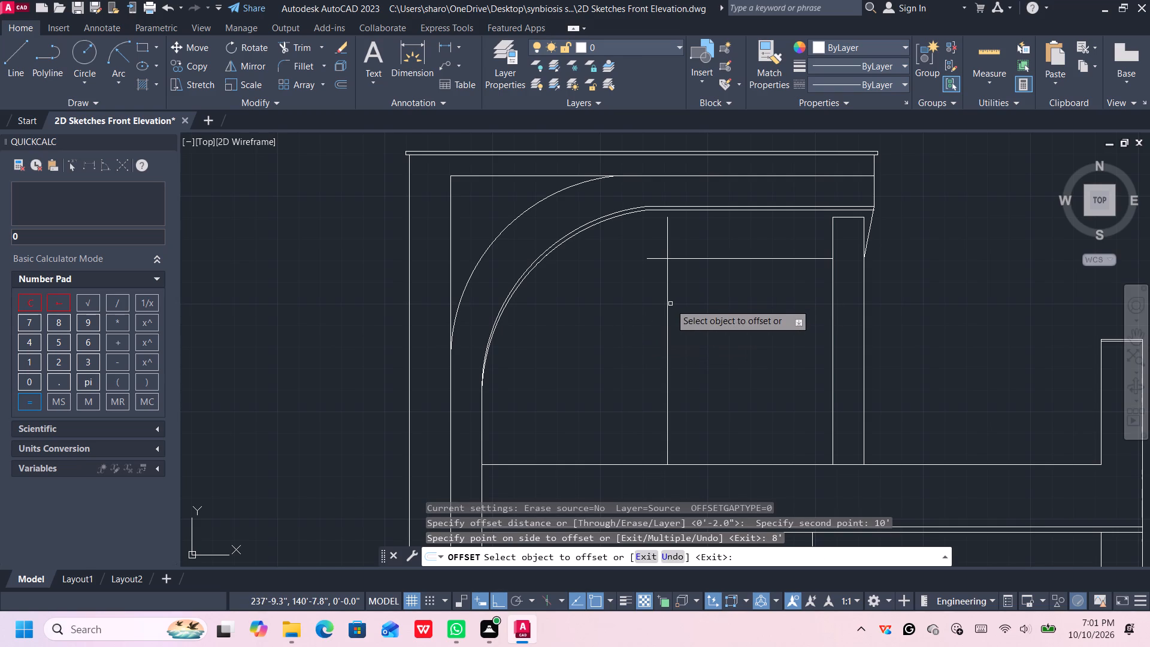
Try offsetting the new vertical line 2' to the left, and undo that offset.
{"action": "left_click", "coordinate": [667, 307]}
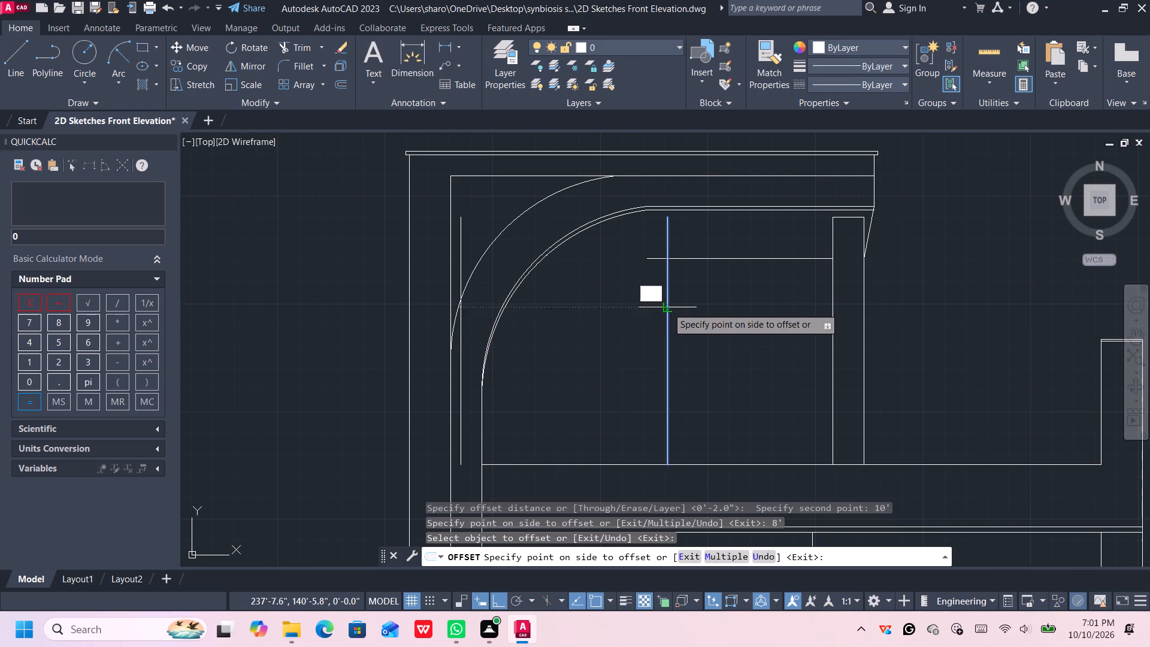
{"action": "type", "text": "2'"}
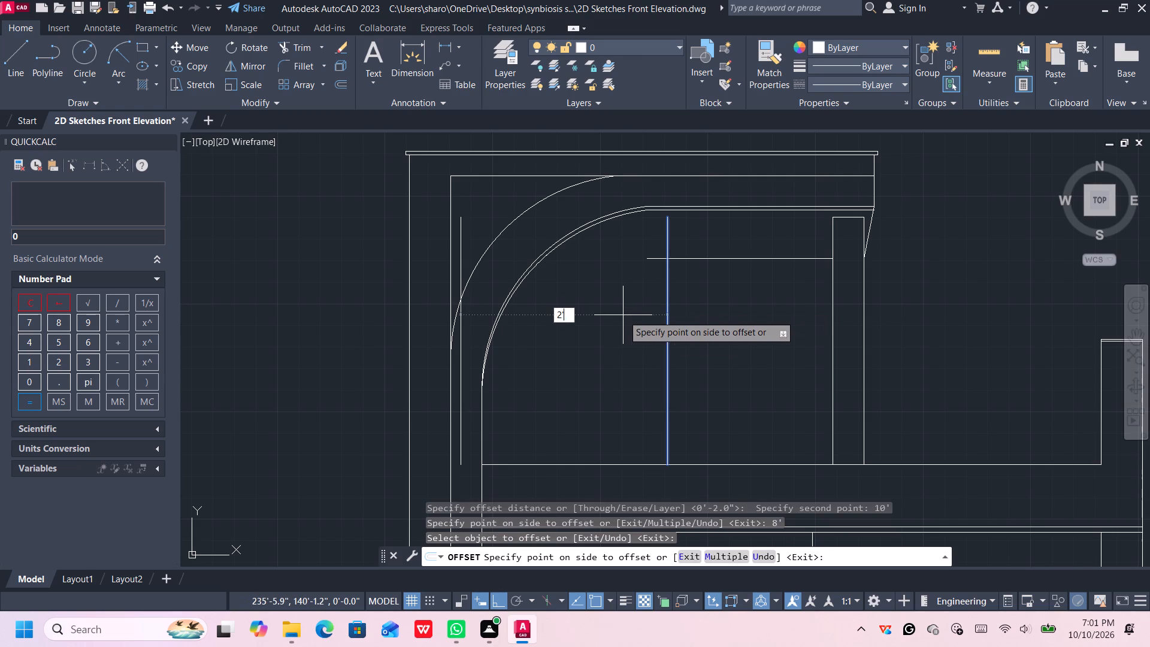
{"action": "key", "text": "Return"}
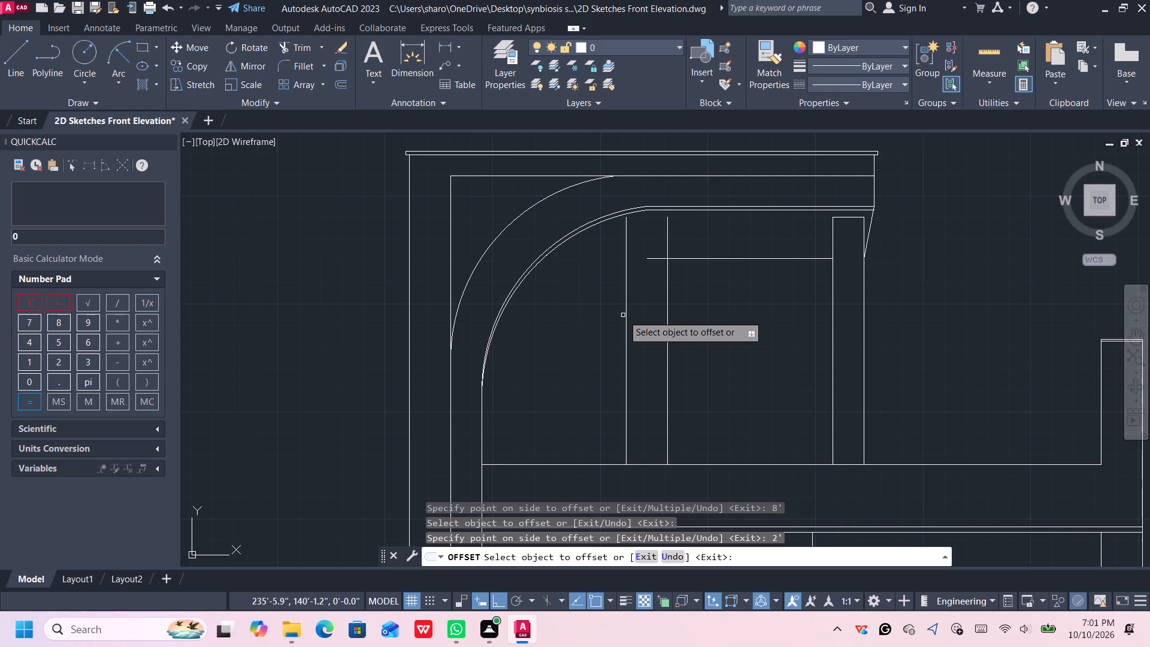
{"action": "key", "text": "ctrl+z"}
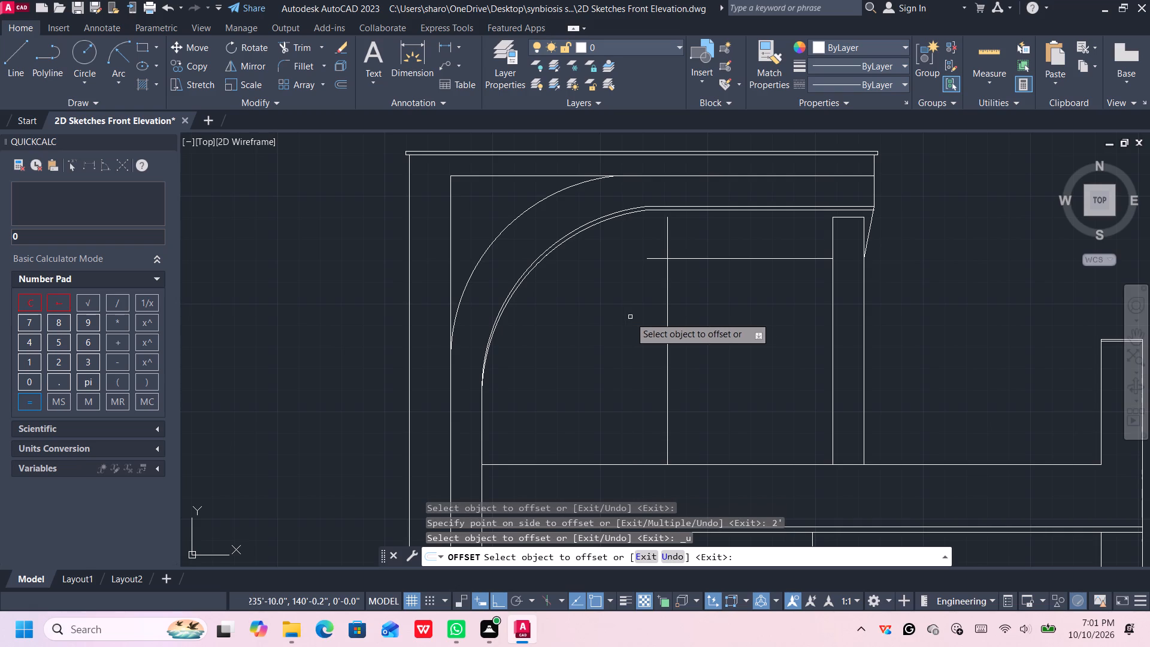
Offset the new vertical line in the opening 1.5' to the left, toward the curved frame.
{"action": "left_click", "coordinate": [668, 318]}
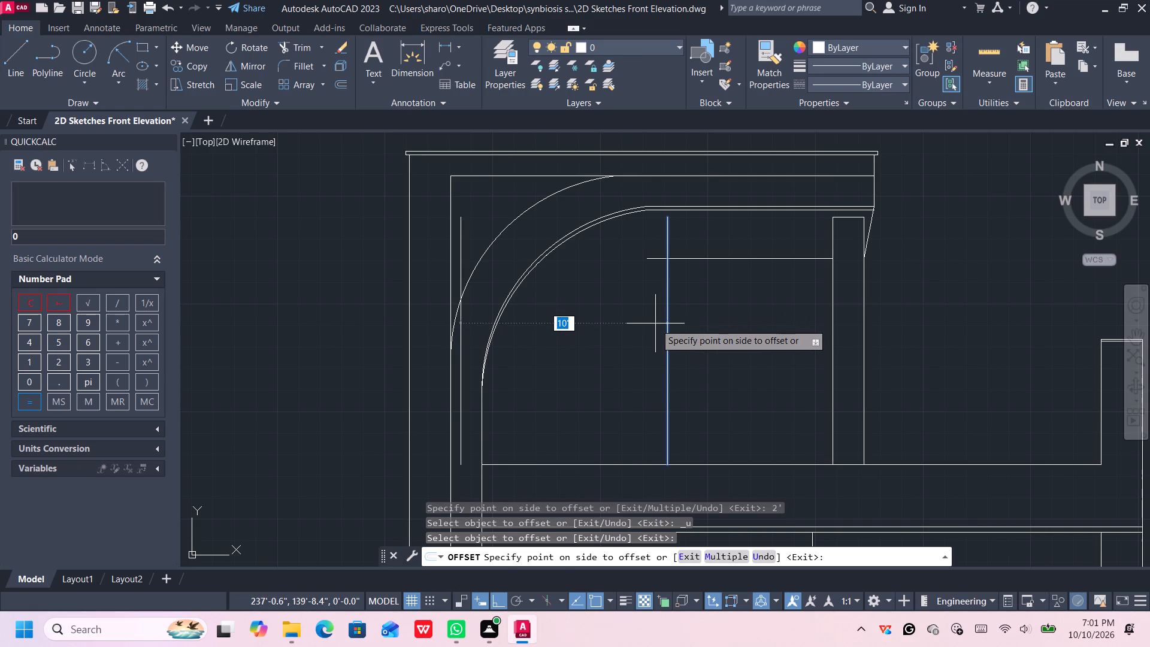
{"action": "type", "text": "1.5'"}
{"action": "key", "text": "Return"}
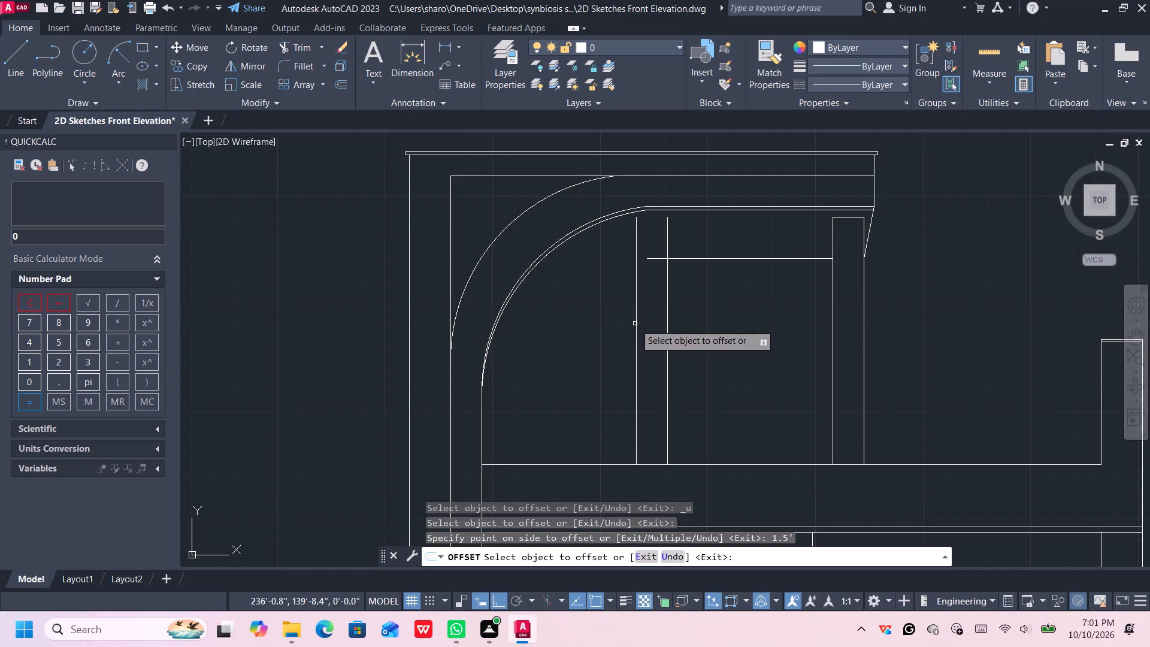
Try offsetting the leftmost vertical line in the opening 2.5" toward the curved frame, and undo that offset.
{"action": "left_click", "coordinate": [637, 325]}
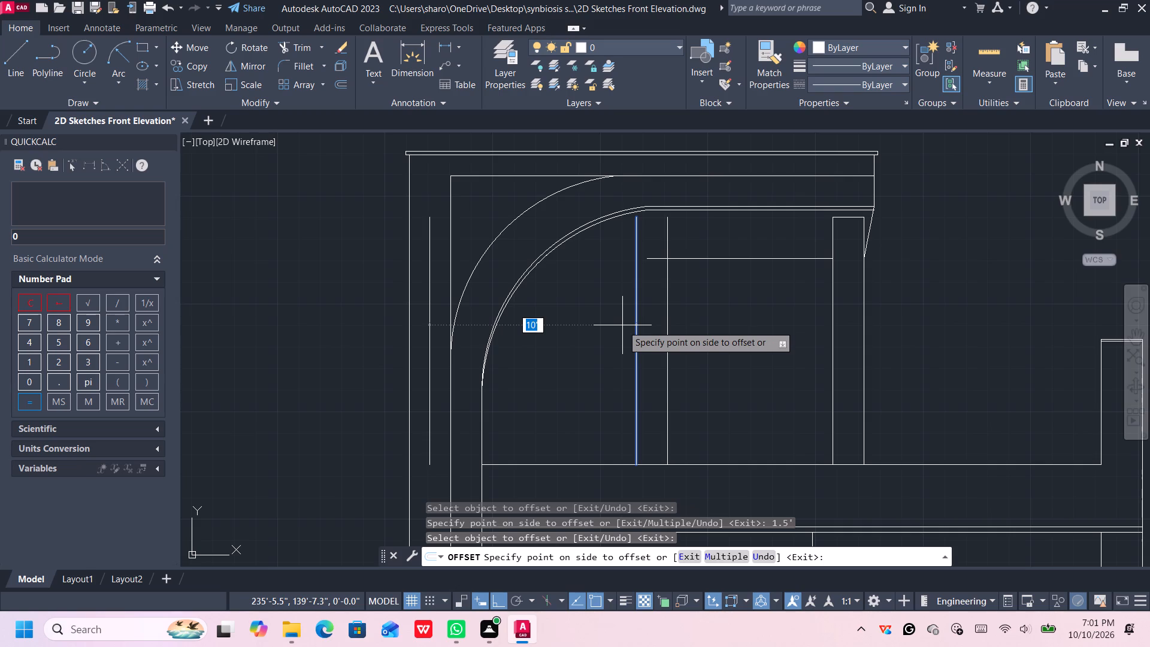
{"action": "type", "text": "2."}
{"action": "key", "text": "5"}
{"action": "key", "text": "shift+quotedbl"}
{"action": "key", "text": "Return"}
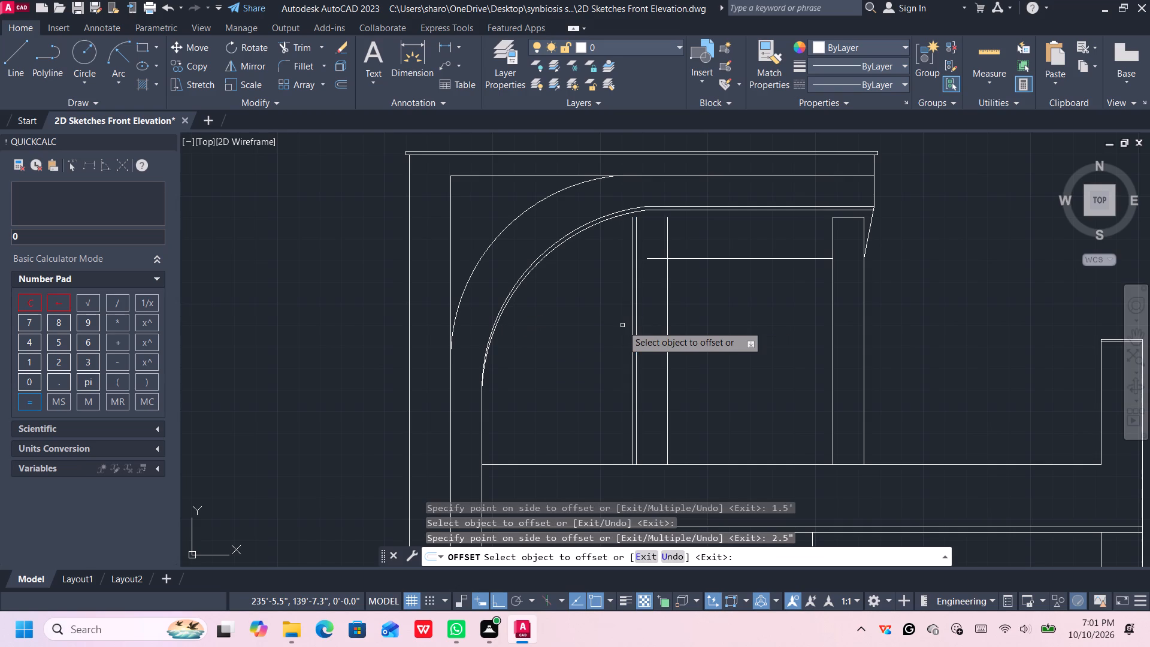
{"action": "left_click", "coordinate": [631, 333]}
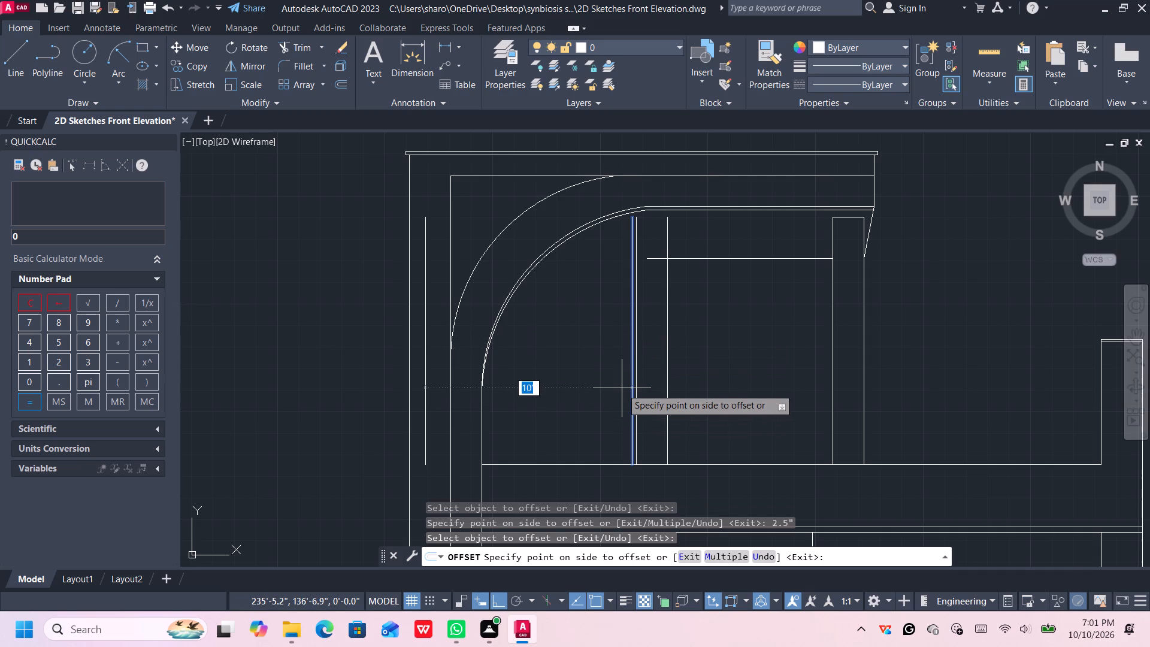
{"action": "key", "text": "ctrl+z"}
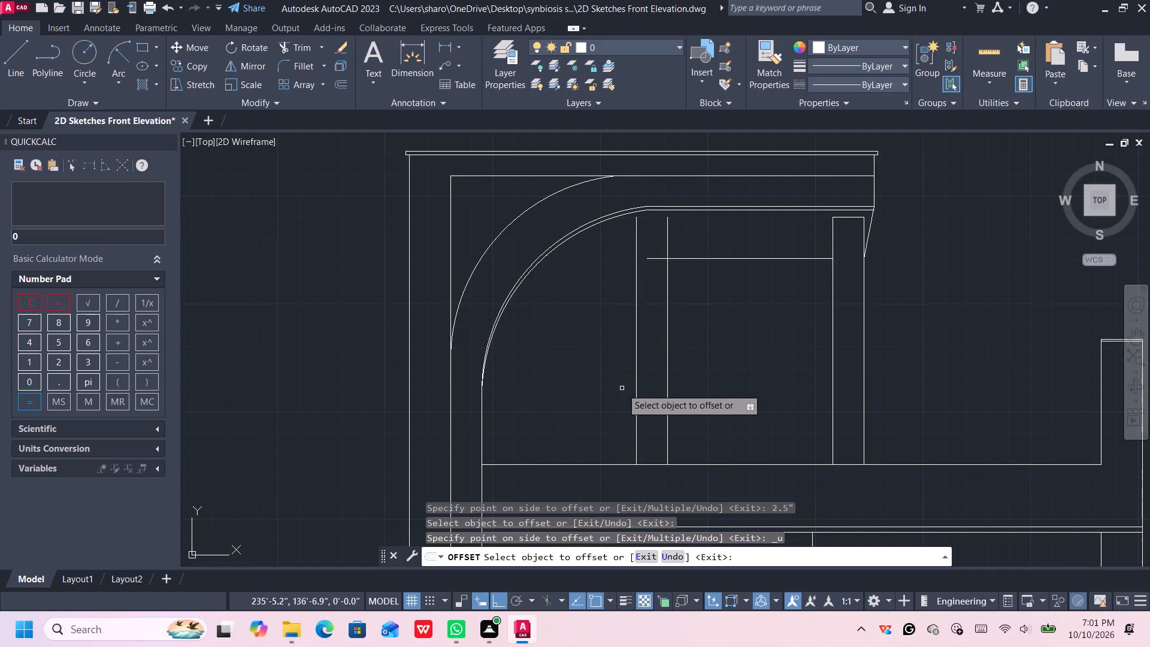
Offset the leftmost vertical line in the opening successively to the left, adding three lines spaced 3" apart.
{"action": "left_click", "coordinate": [635, 373]}
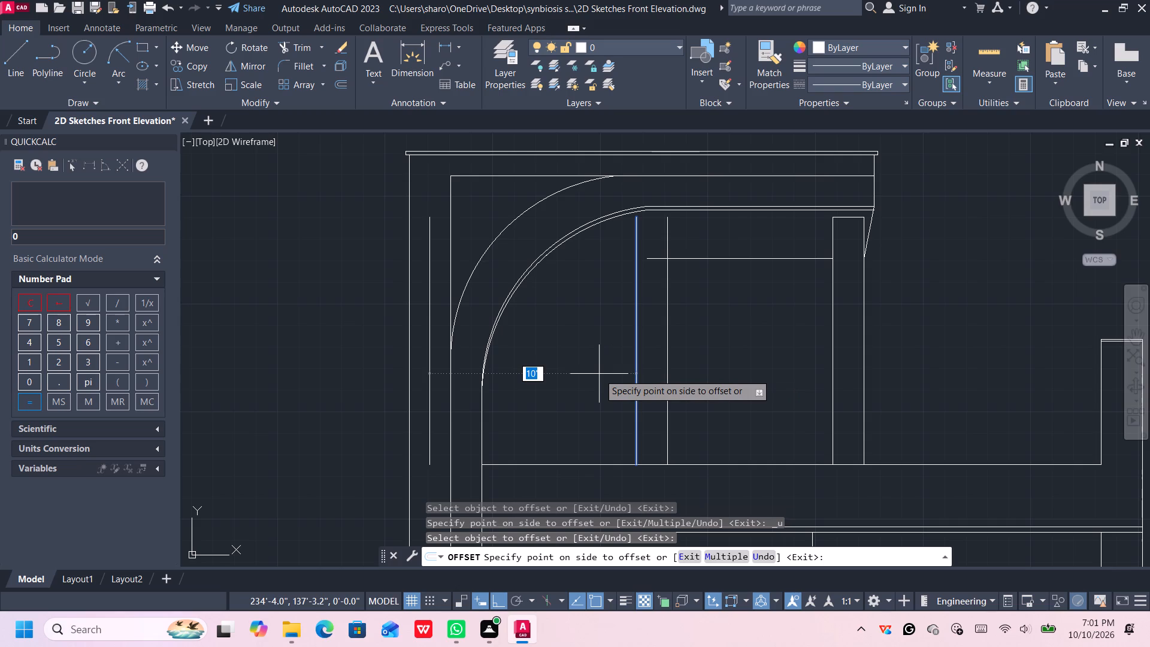
{"action": "key", "text": "3"}
{"action": "key", "text": "Right"}
{"action": "key", "text": "shift+quotedbl"}
{"action": "key", "text": "Return"}
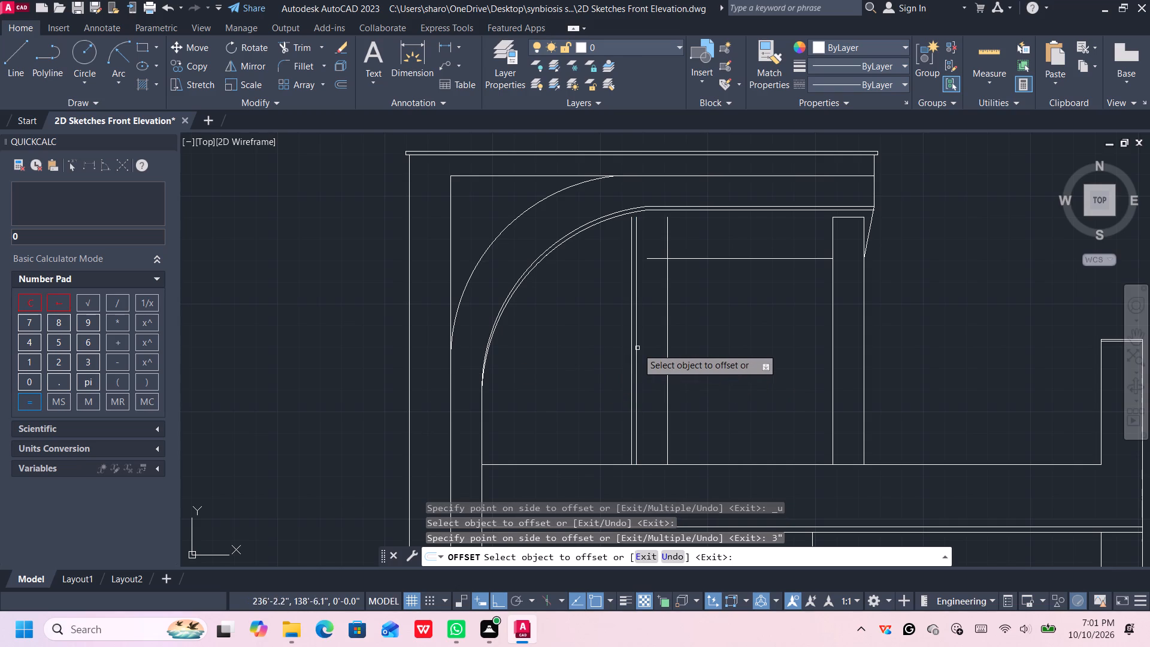
{"action": "left_click", "coordinate": [632, 349]}
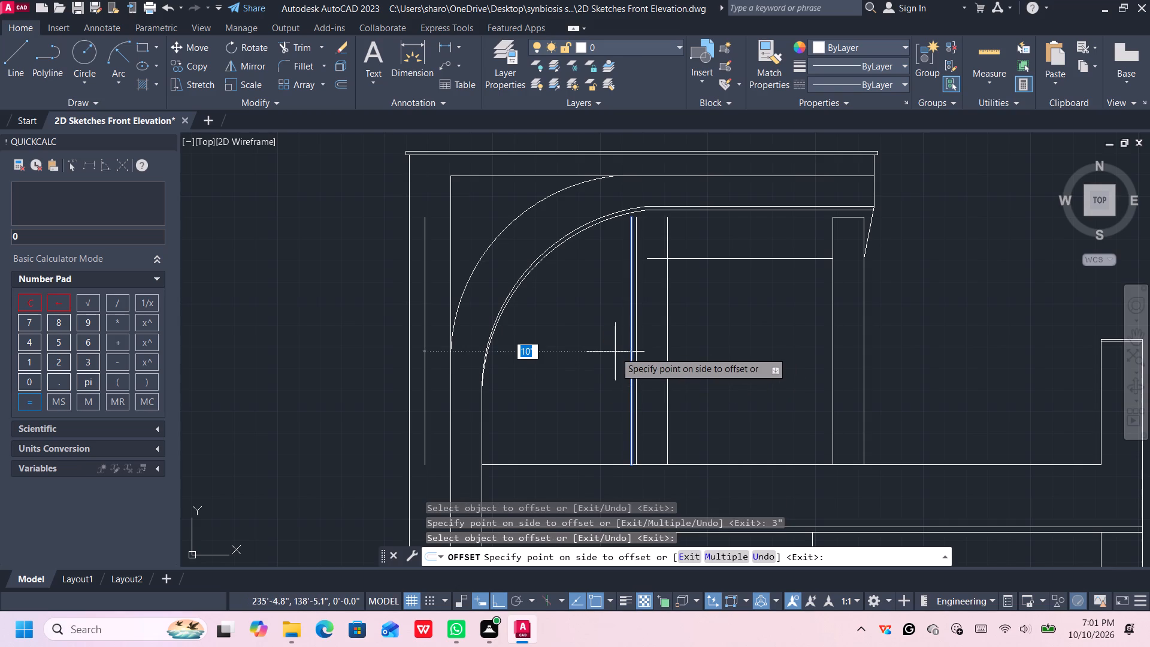
{"action": "type", "text": "3\""}
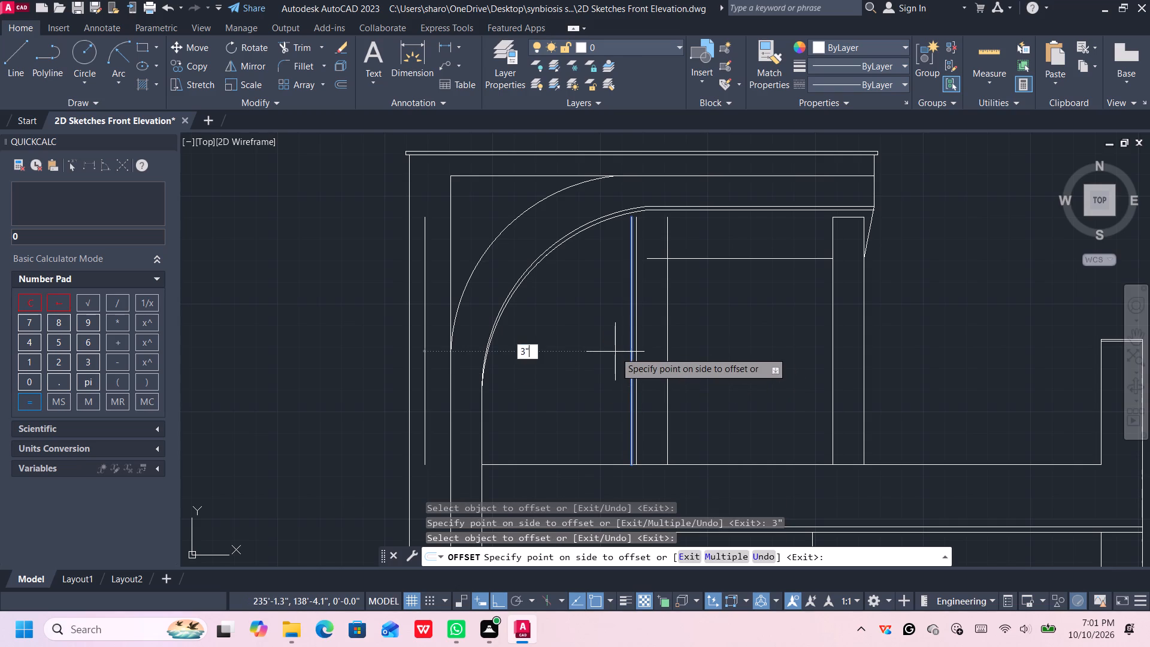
{"action": "key", "text": "Return"}
{"action": "left_click", "coordinate": [625, 347]}
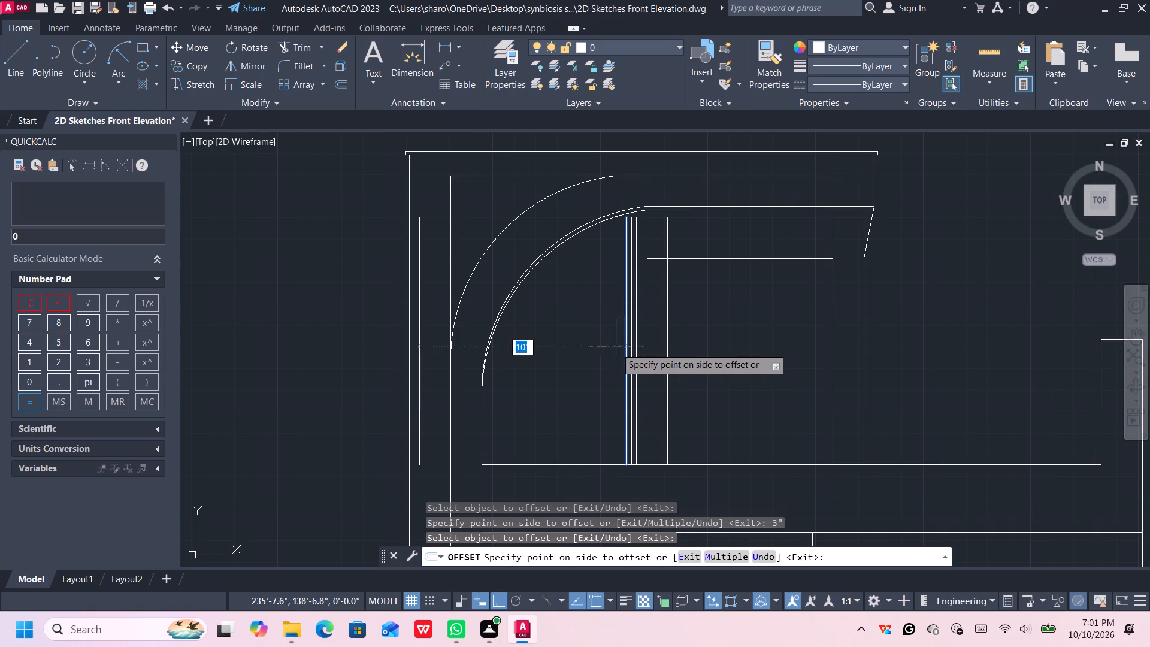
{"action": "key", "text": "3"}
{"action": "key", "text": "shift+quotedbl"}
{"action": "key", "text": "Return"}
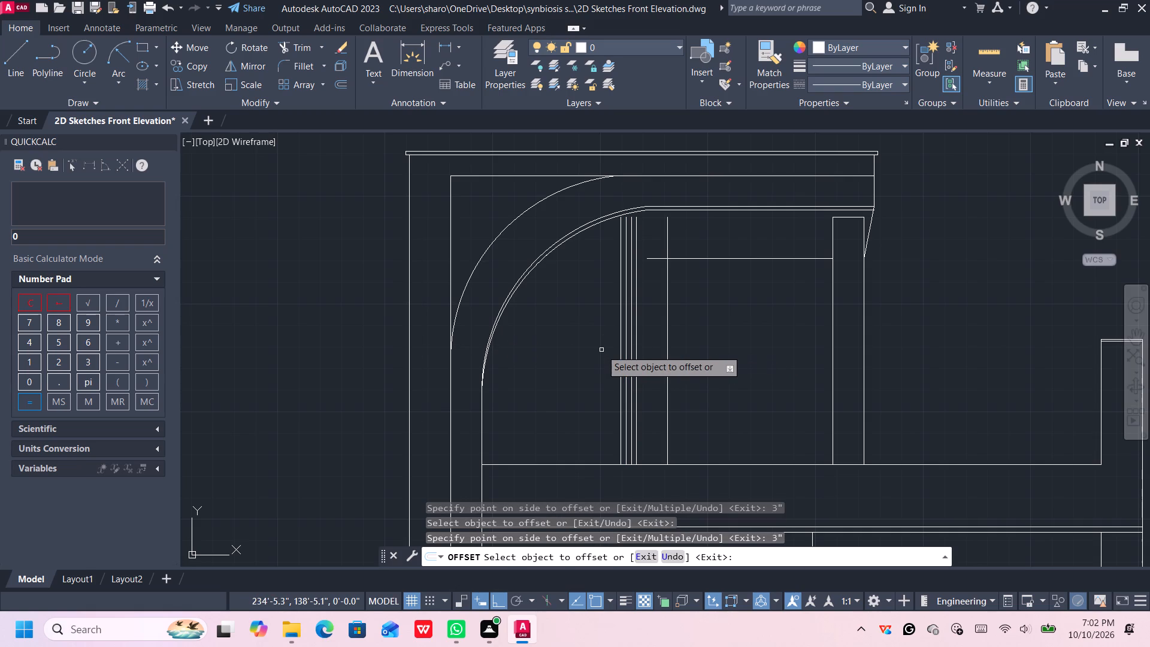
Continue the row of vertical lines toward the curved frame with four more successive 3" offsets.
{"action": "left_click", "coordinate": [619, 352]}
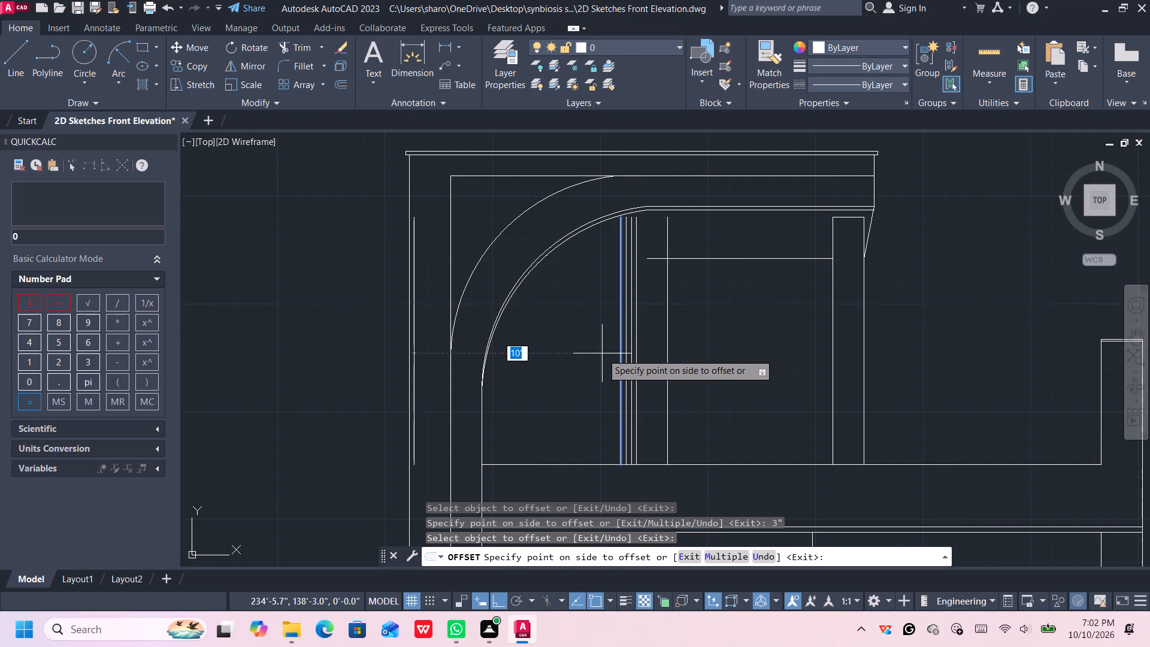
{"action": "type", "text": "3\""}
{"action": "key", "text": "Return"}
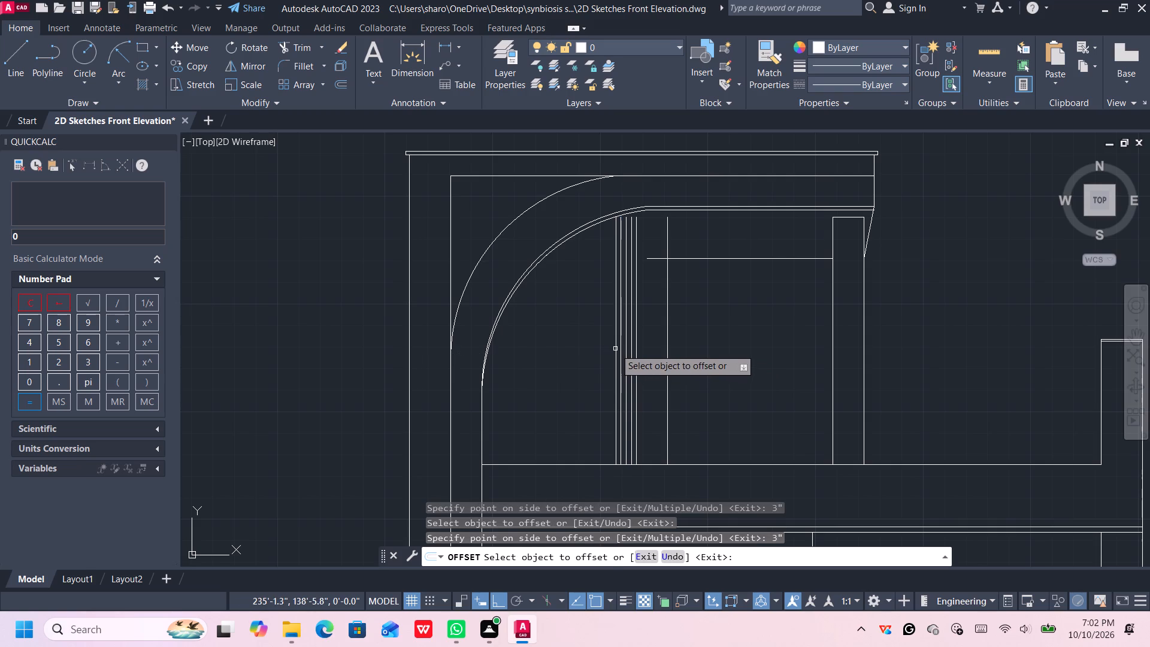
{"action": "left_click", "coordinate": [615, 349]}
{"action": "key", "text": "3"}
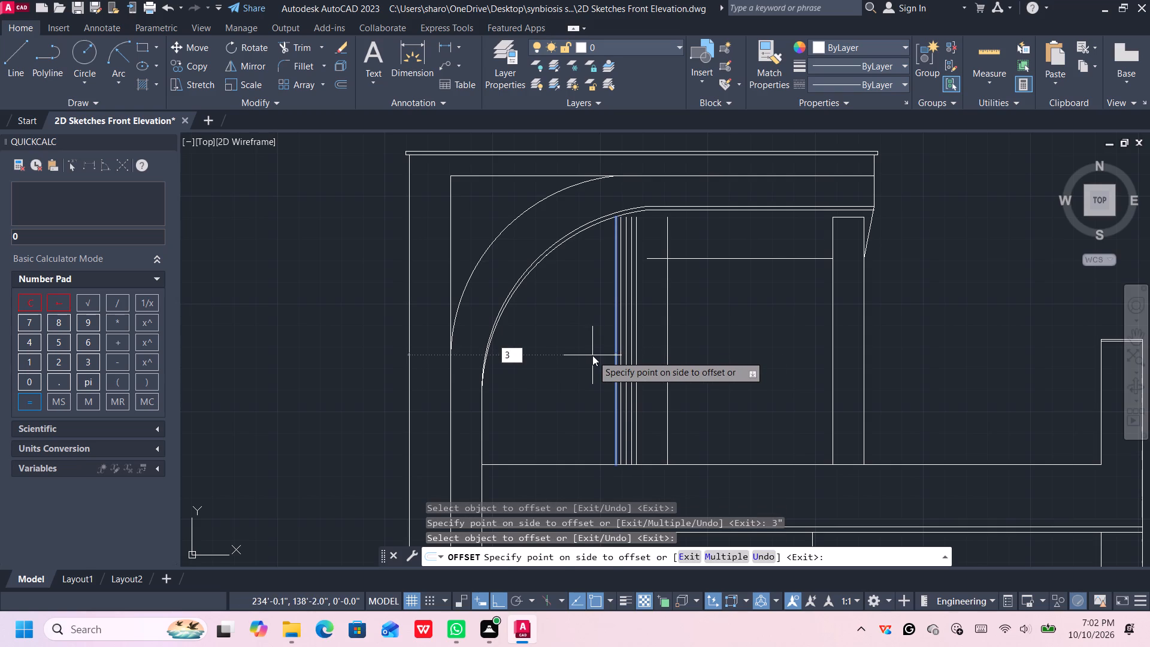
{"action": "key", "text": "shift+quotedbl"}
{"action": "key", "text": "Return"}
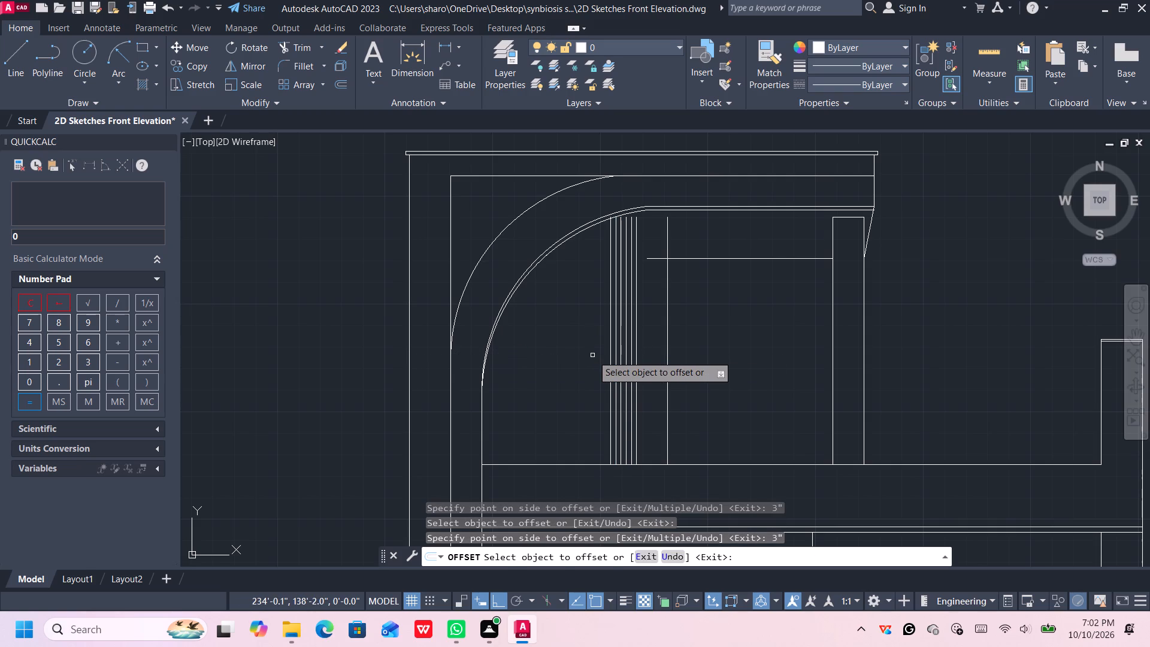
{"action": "left_click", "coordinate": [609, 353]}
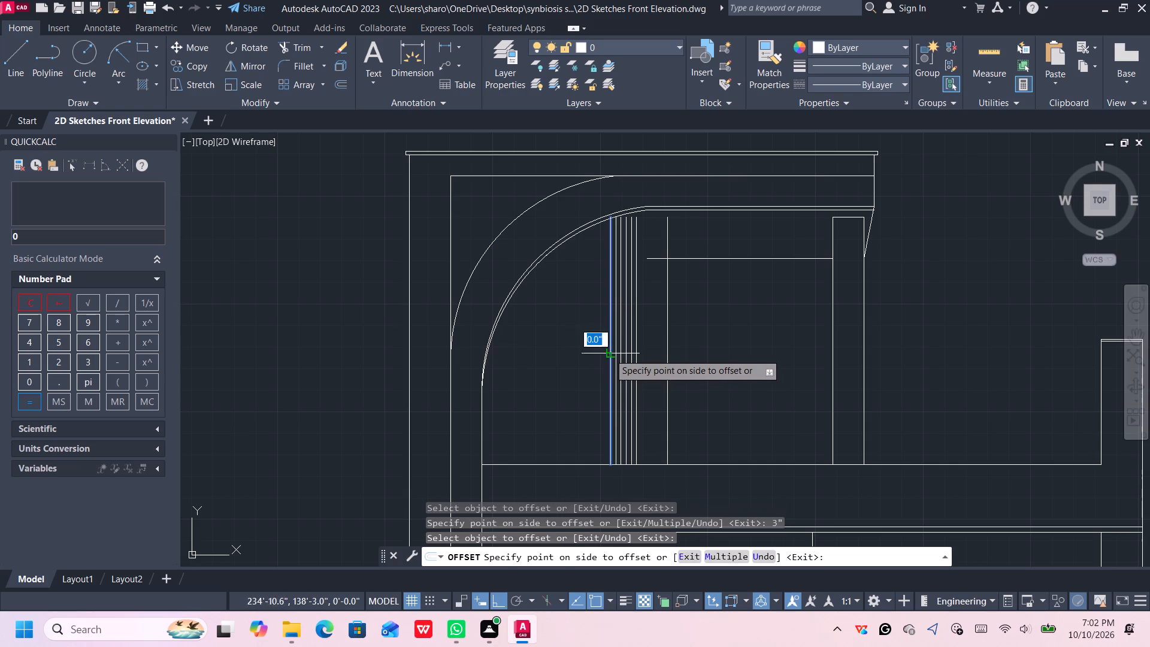
{"action": "type", "text": "3\""}
{"action": "key", "text": "Return"}
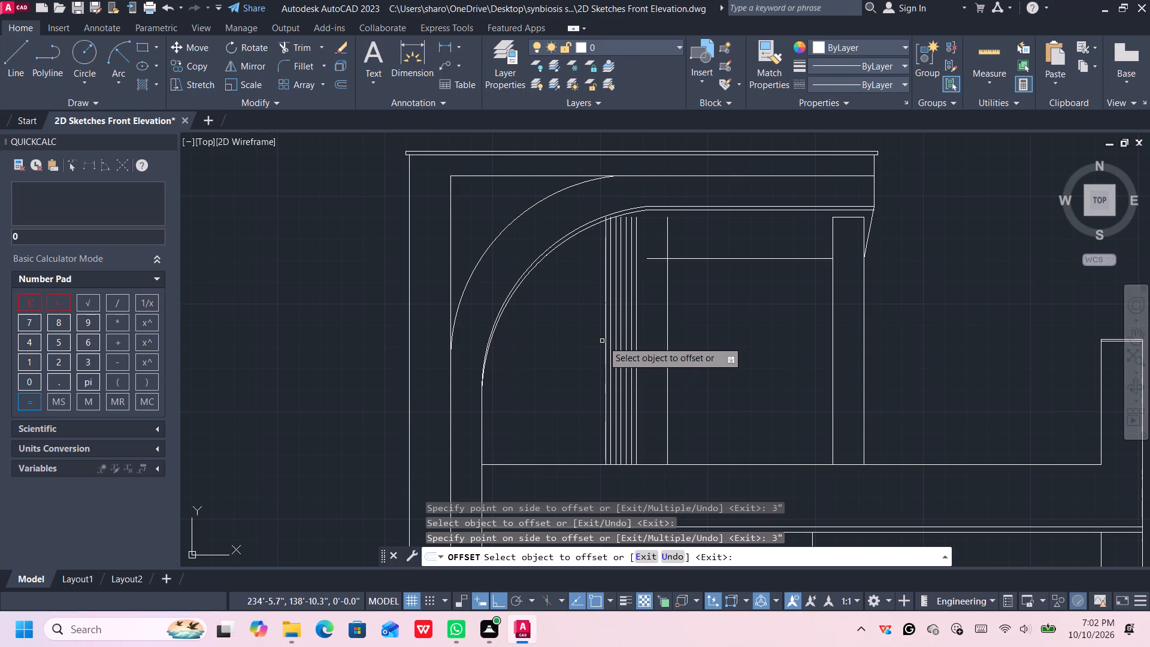
{"action": "left_click", "coordinate": [606, 346]}
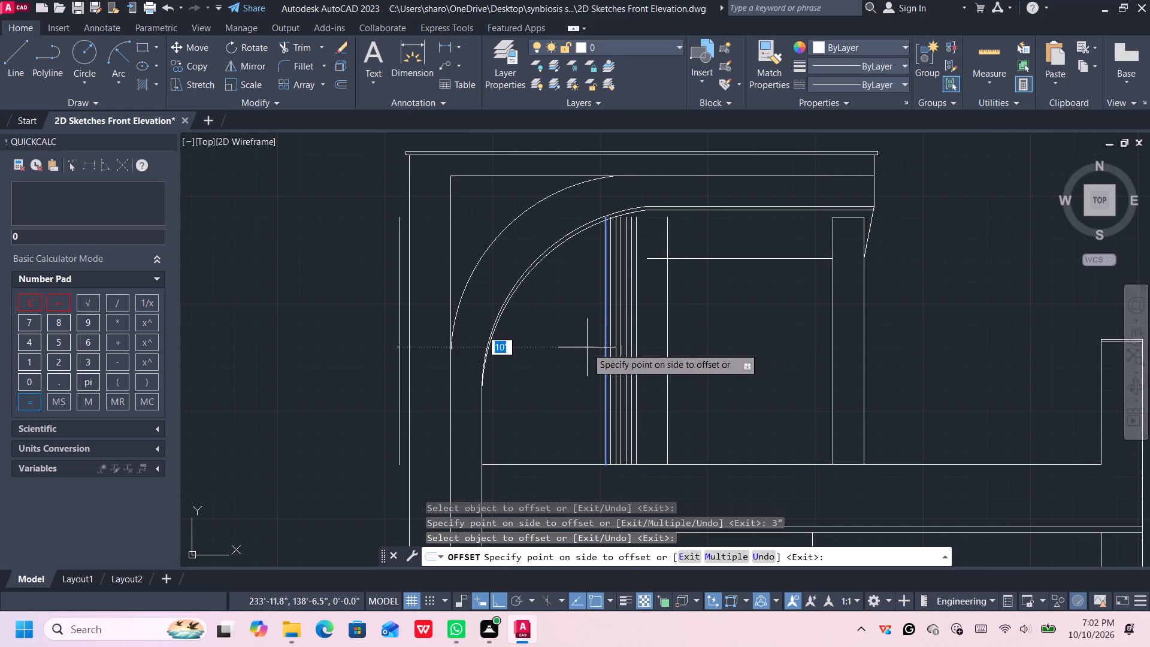
{"action": "key", "text": "3"}
{"action": "key", "text": "shift+quotedbl"}
{"action": "key", "text": "Return"}
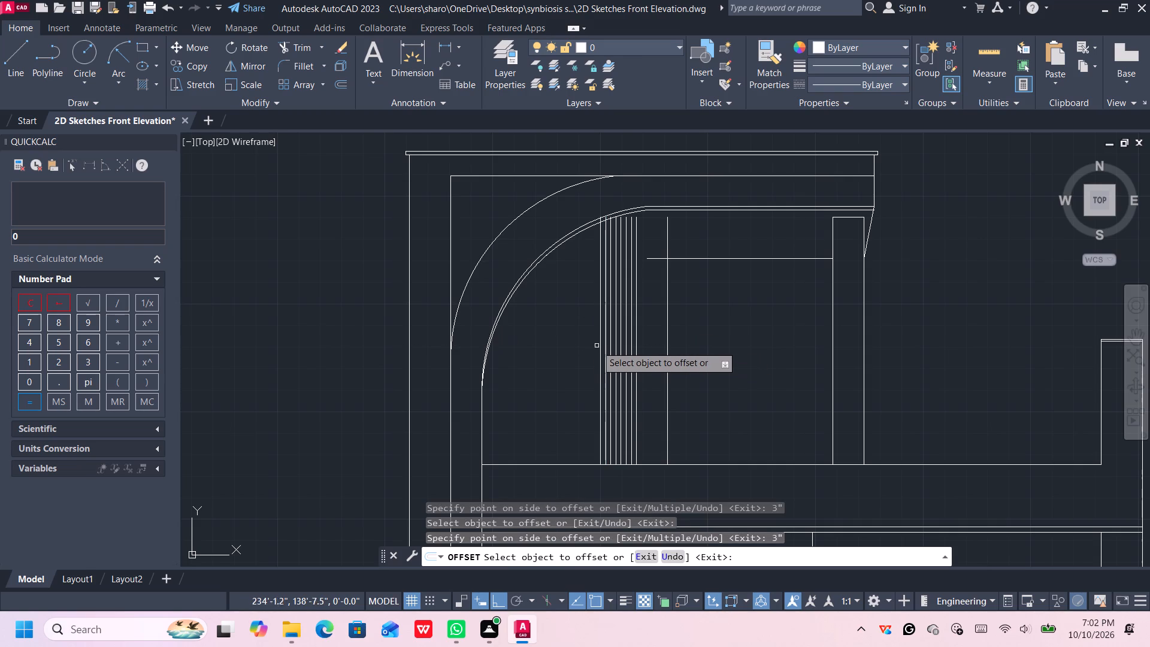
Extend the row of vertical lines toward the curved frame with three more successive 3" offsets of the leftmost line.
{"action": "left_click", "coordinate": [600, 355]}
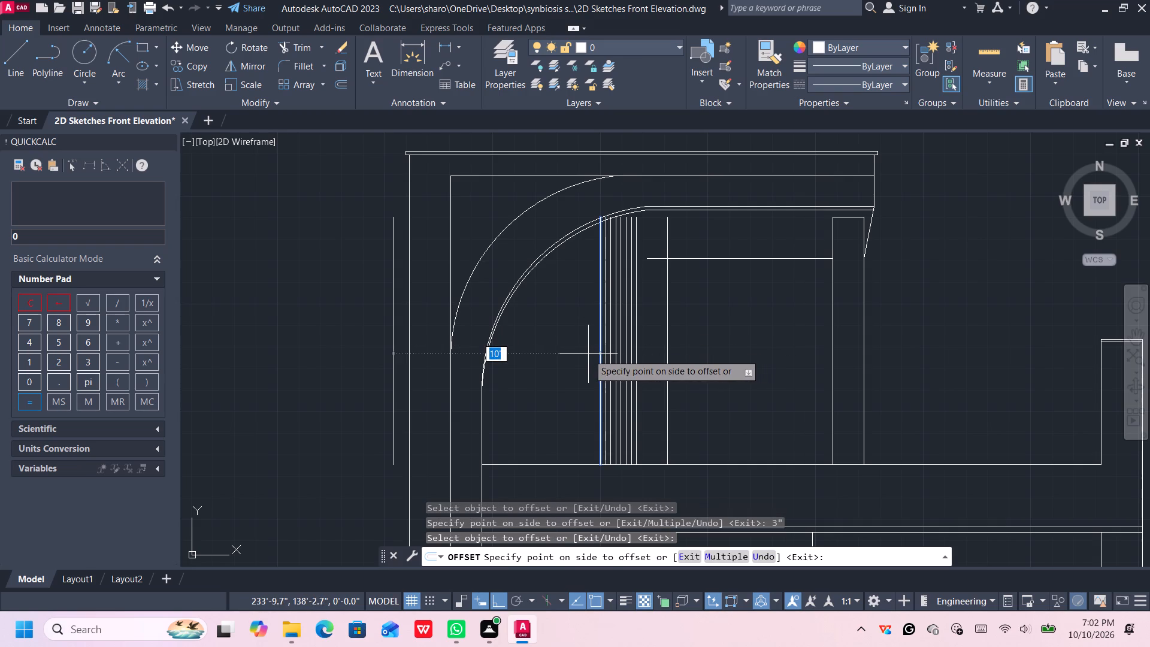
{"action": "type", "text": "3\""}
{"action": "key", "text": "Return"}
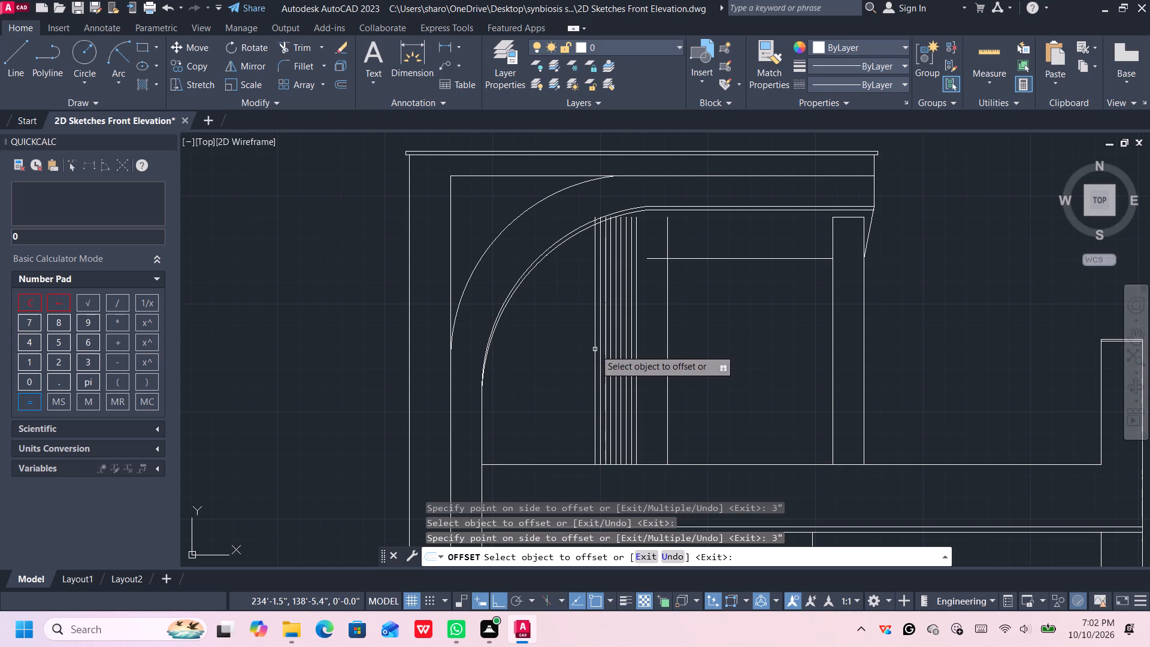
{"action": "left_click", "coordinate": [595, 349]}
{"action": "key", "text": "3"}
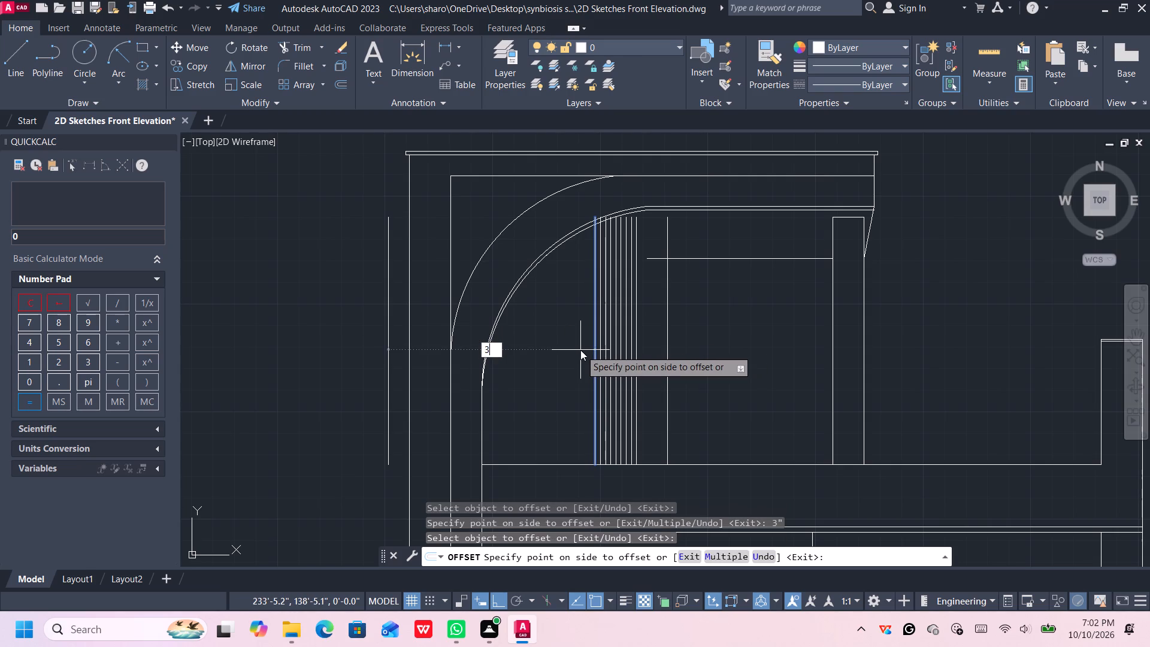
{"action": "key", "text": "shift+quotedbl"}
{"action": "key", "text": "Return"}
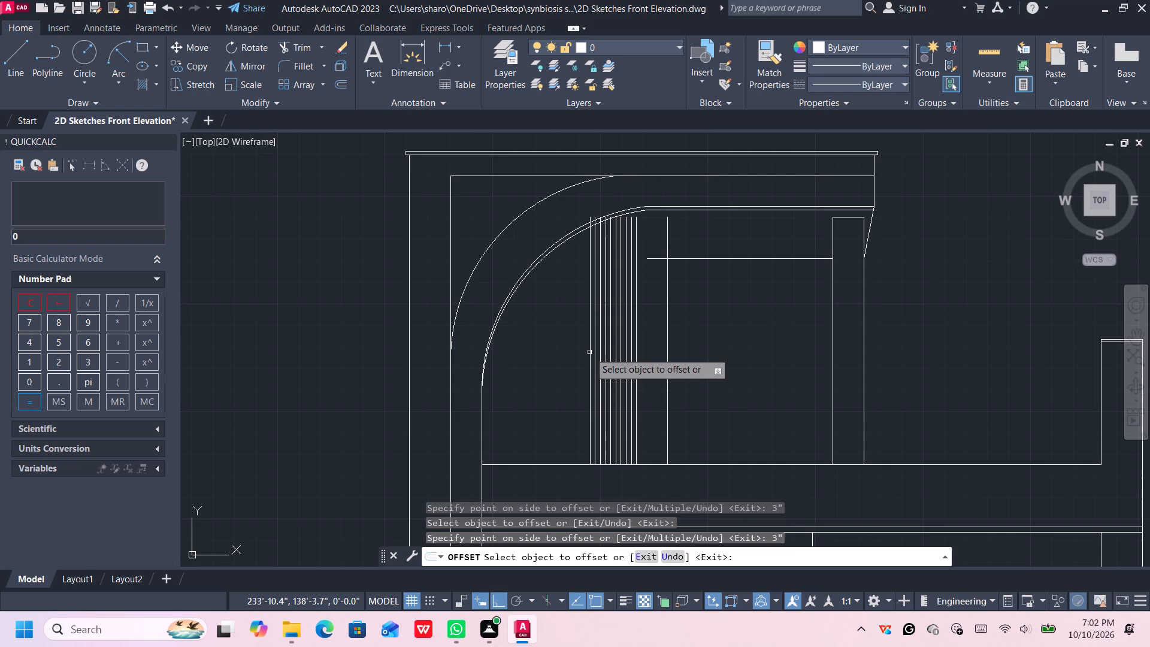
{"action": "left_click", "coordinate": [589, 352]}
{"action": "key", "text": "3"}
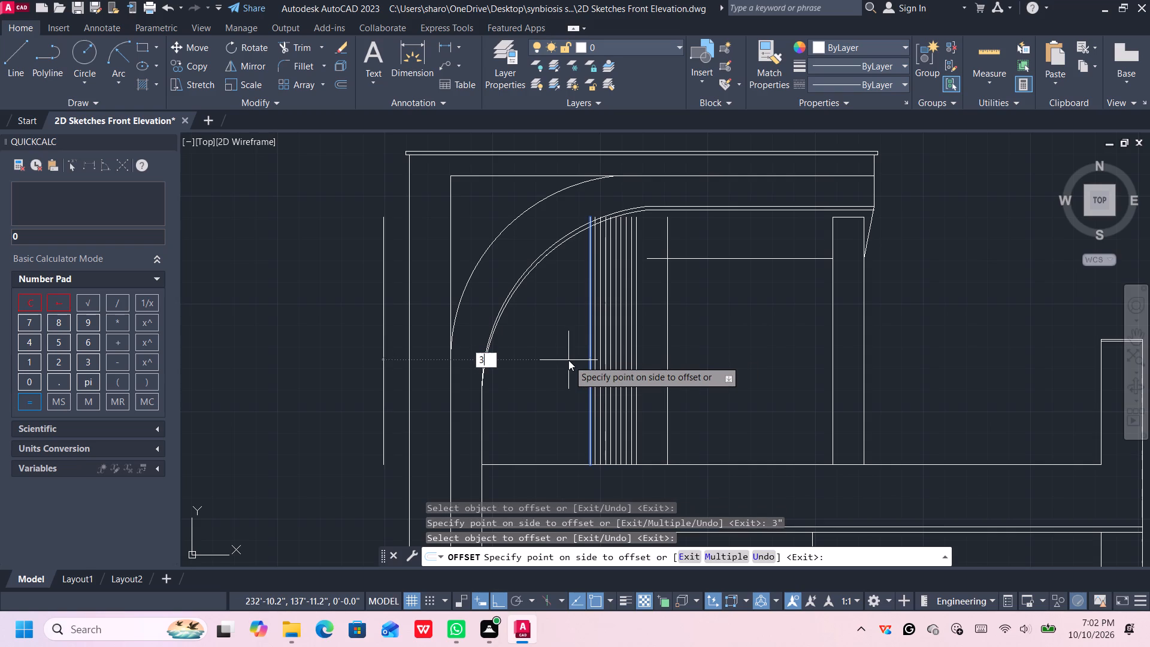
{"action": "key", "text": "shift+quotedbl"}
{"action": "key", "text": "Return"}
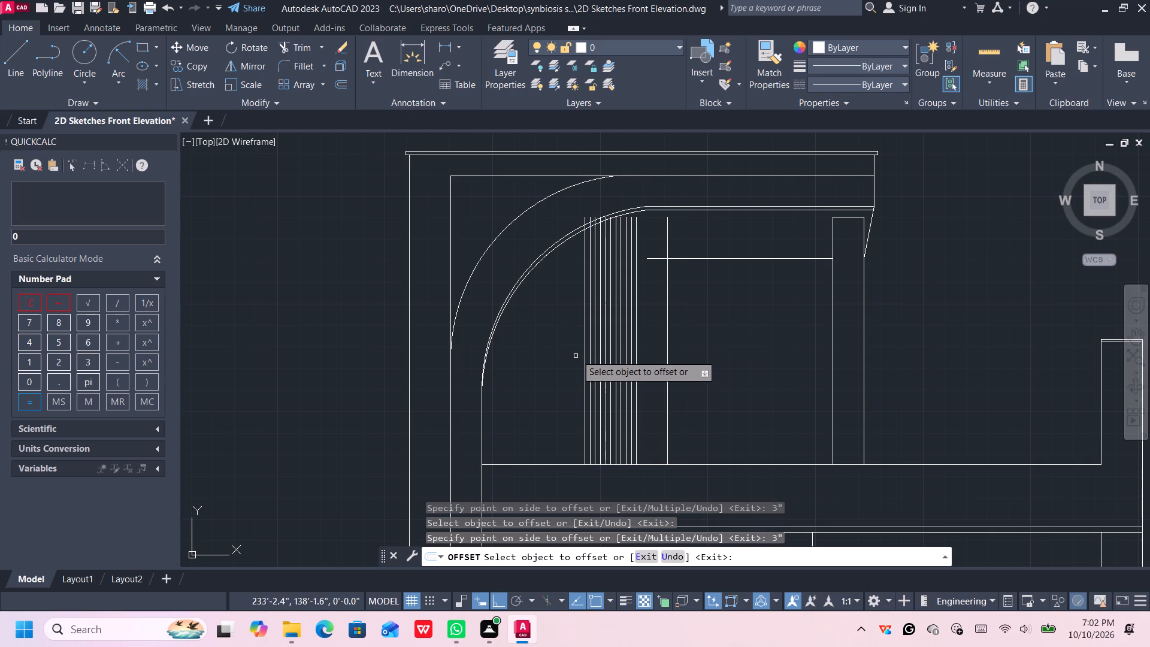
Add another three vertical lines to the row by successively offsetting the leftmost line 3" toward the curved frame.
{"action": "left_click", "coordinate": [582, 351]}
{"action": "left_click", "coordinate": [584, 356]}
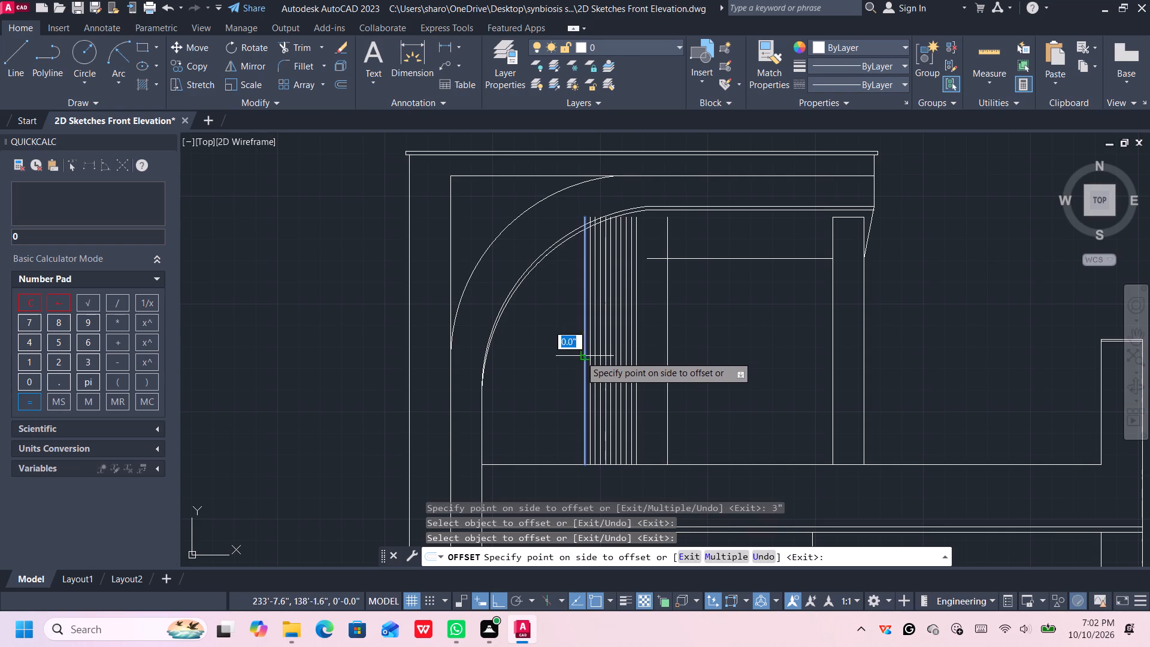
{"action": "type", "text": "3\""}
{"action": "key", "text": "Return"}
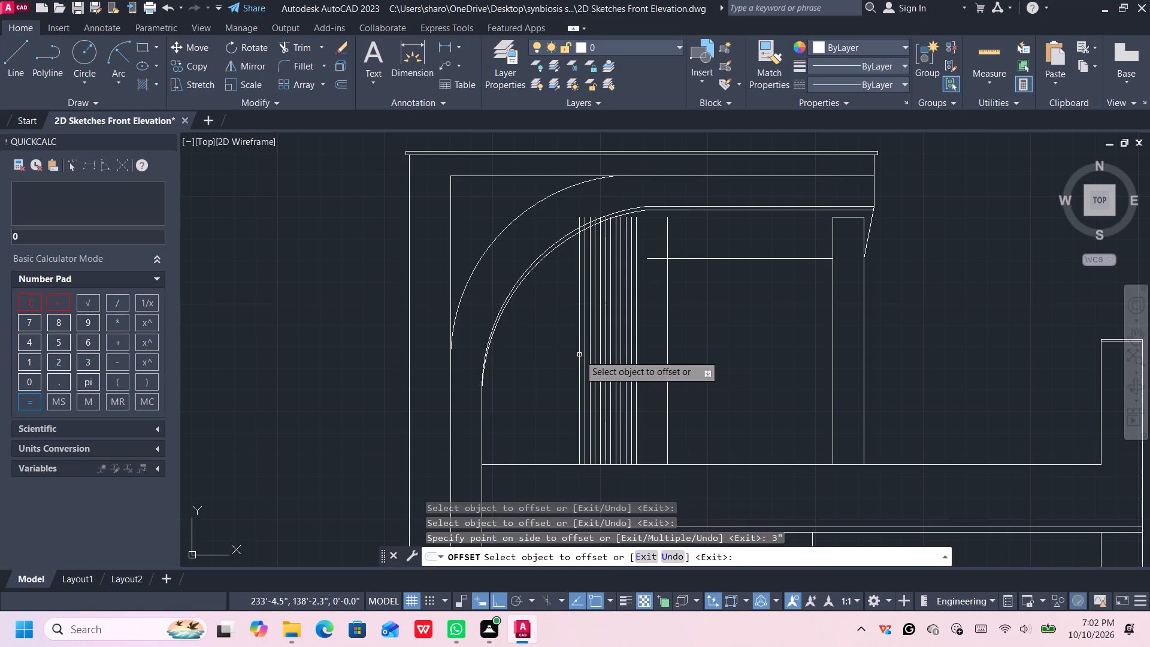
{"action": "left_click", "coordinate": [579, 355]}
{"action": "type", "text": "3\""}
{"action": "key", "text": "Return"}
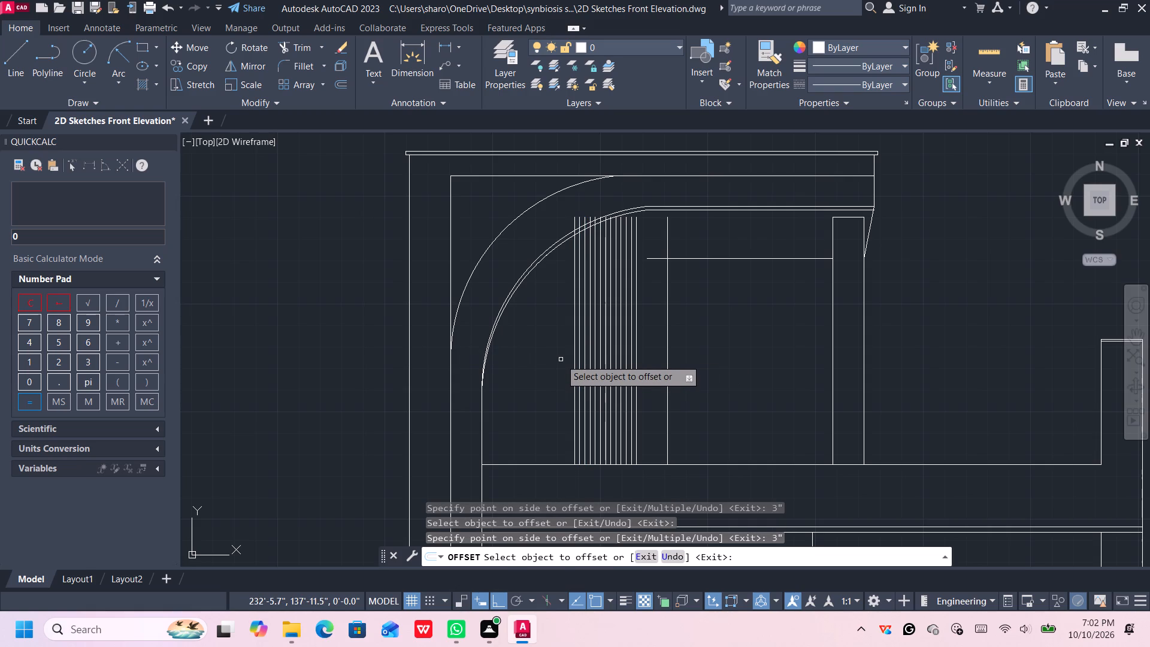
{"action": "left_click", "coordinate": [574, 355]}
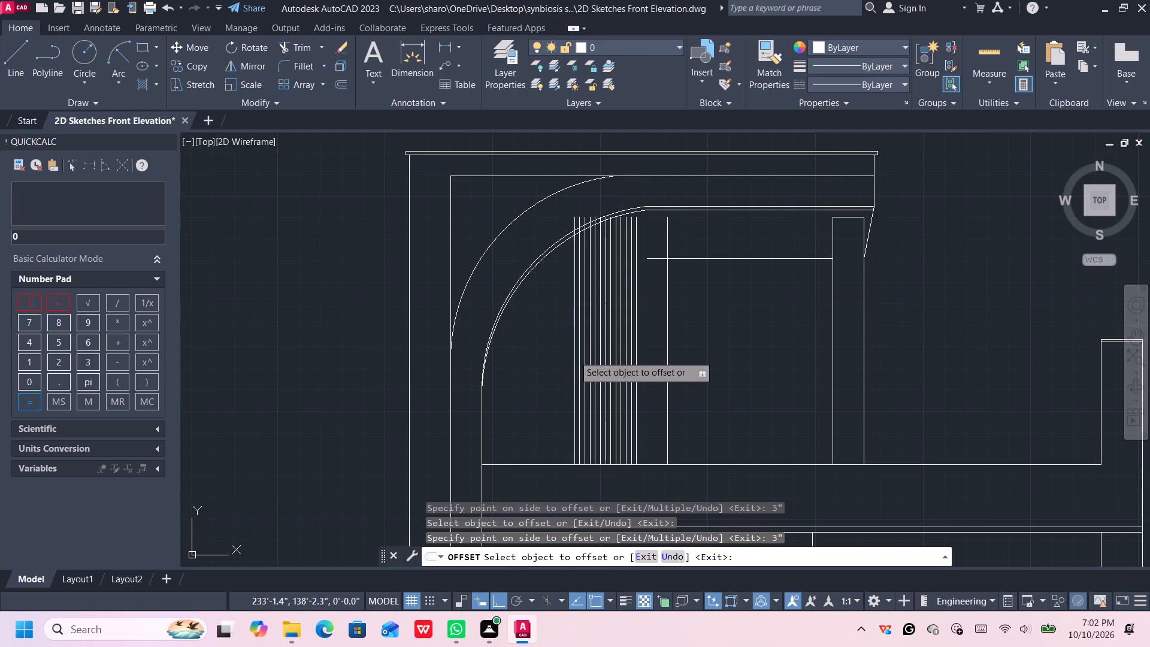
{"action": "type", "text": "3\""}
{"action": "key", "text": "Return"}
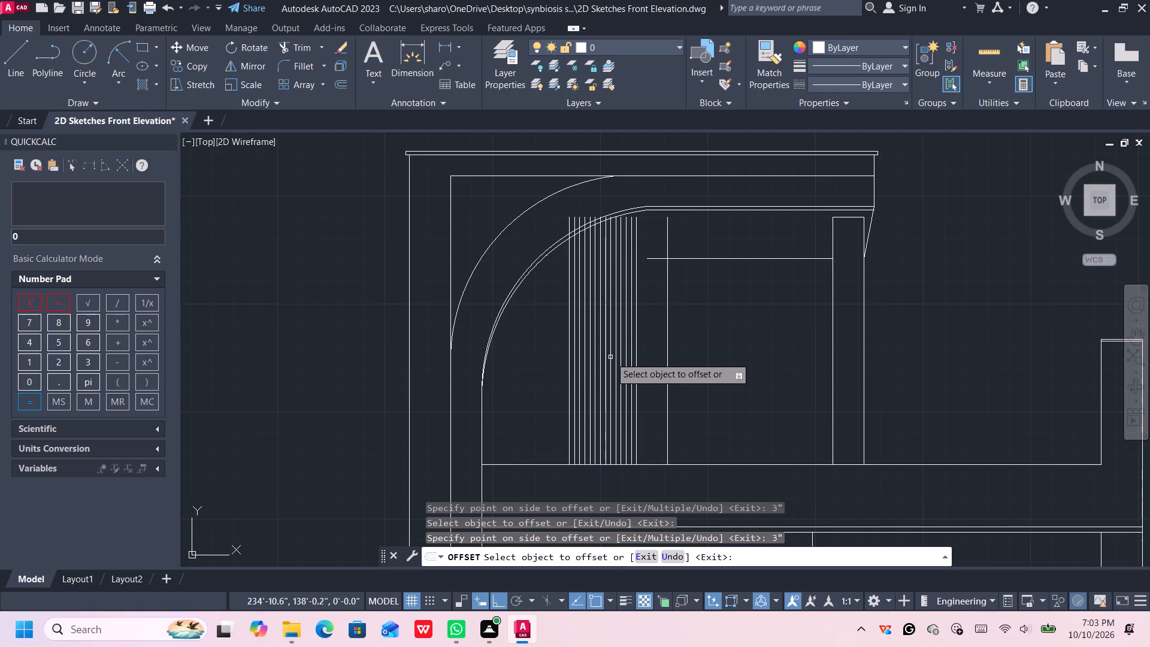
Undo all the 3" offsets, back to the vertical line that started the row in the opening.
{"action": "scroll", "coordinate": [615, 352], "scroll_direction": "down", "scroll_amount": 4}
{"action": "scroll", "coordinate": [621, 356], "scroll_direction": "up", "scroll_amount": 4}
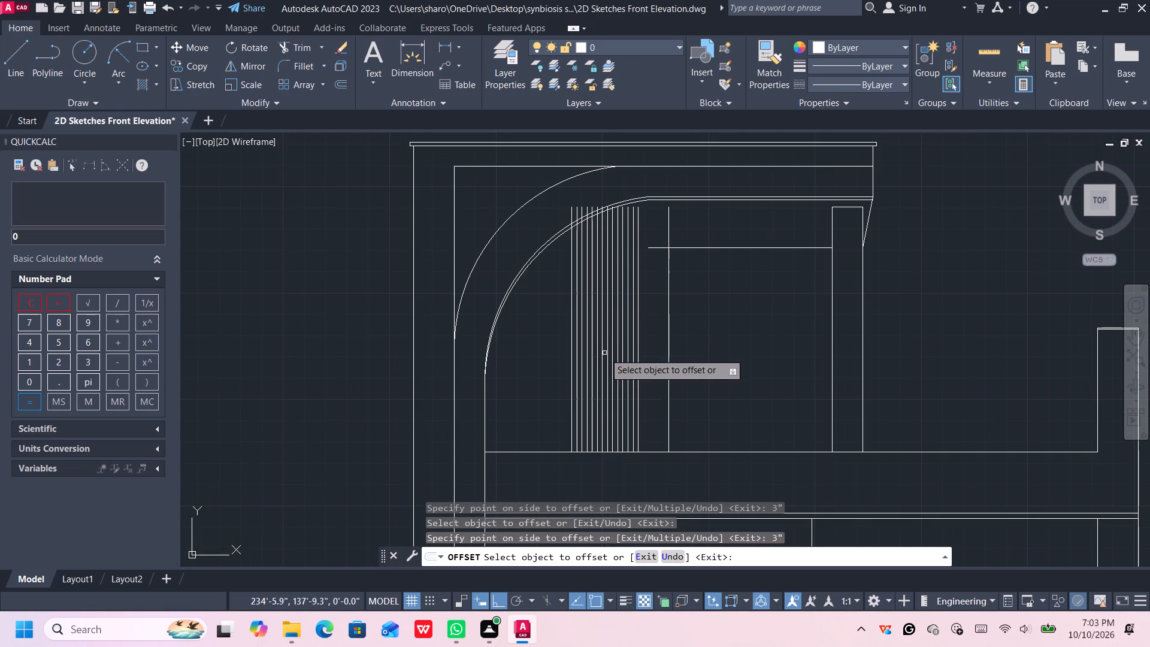
{"action": "key", "text": "ctrl+z"}
{"action": "key", "text": "ctrl+z"}
{"action": "key", "text": "ctrl+z"}
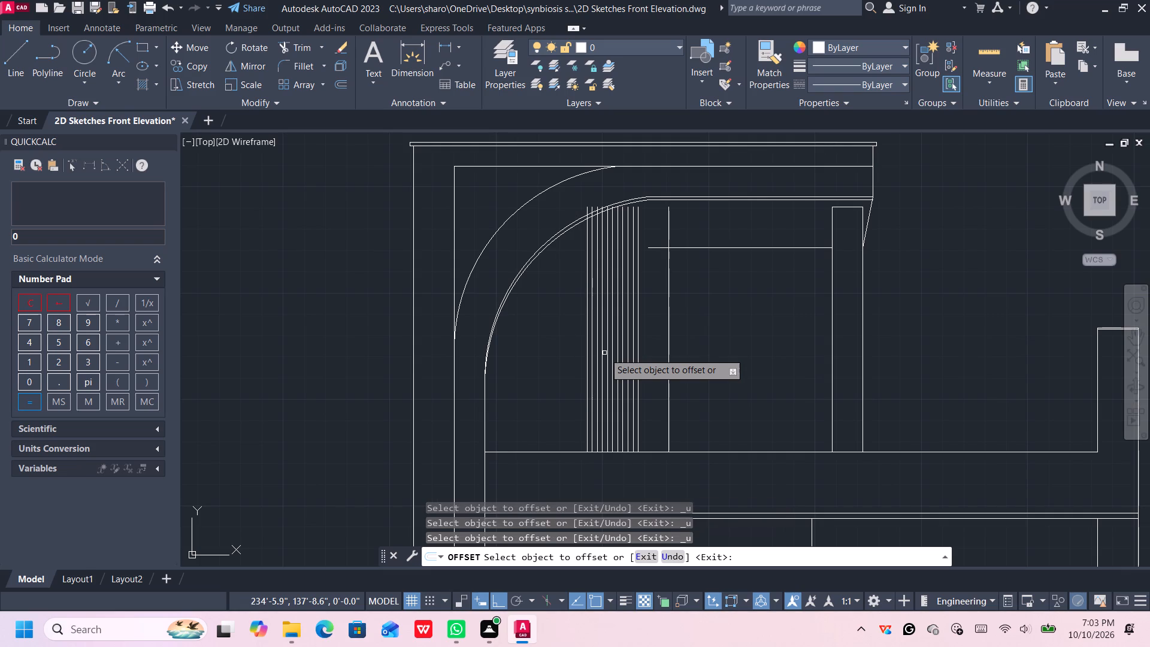
{"action": "key", "text": "ctrl+z"}
{"action": "key", "text": "ctrl+z"}
{"action": "key", "text": "ctrl+z"}
{"action": "key", "text": "ctrl+z"}
{"action": "key", "text": "ctrl+z"}
{"action": "key", "text": "ctrl+z"}
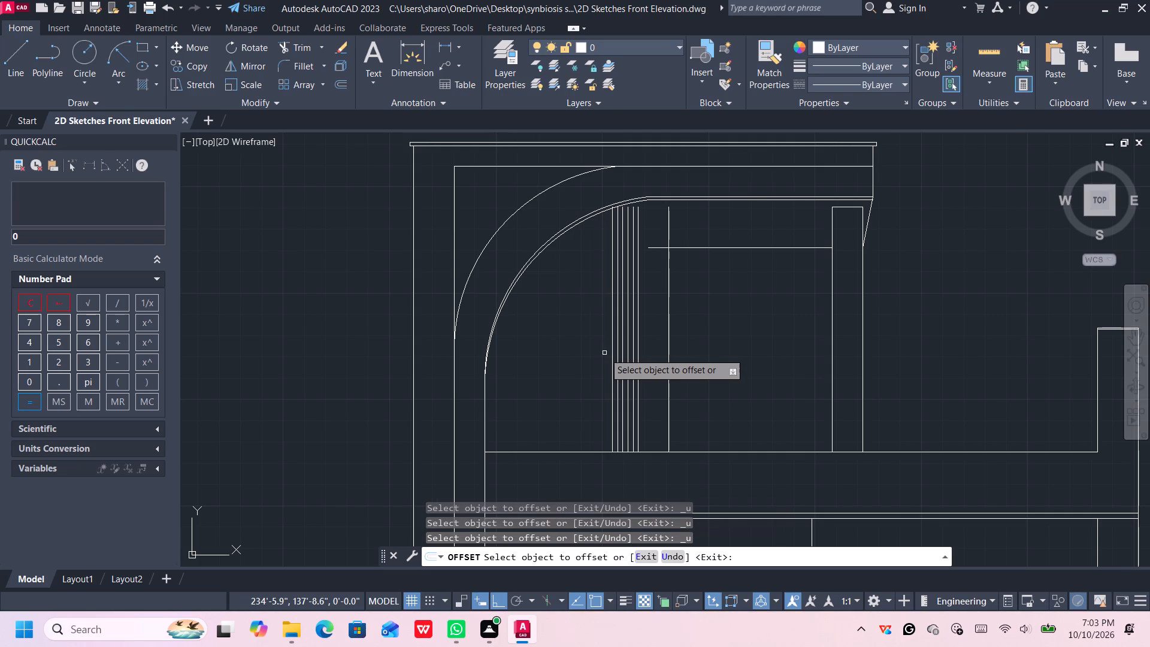
{"action": "key", "text": "ctrl+z"}
{"action": "key", "text": "ctrl+z"}
{"action": "key", "text": "ctrl+z"}
{"action": "key", "text": "ctrl+z"}
{"action": "key", "text": "ctrl+z"}
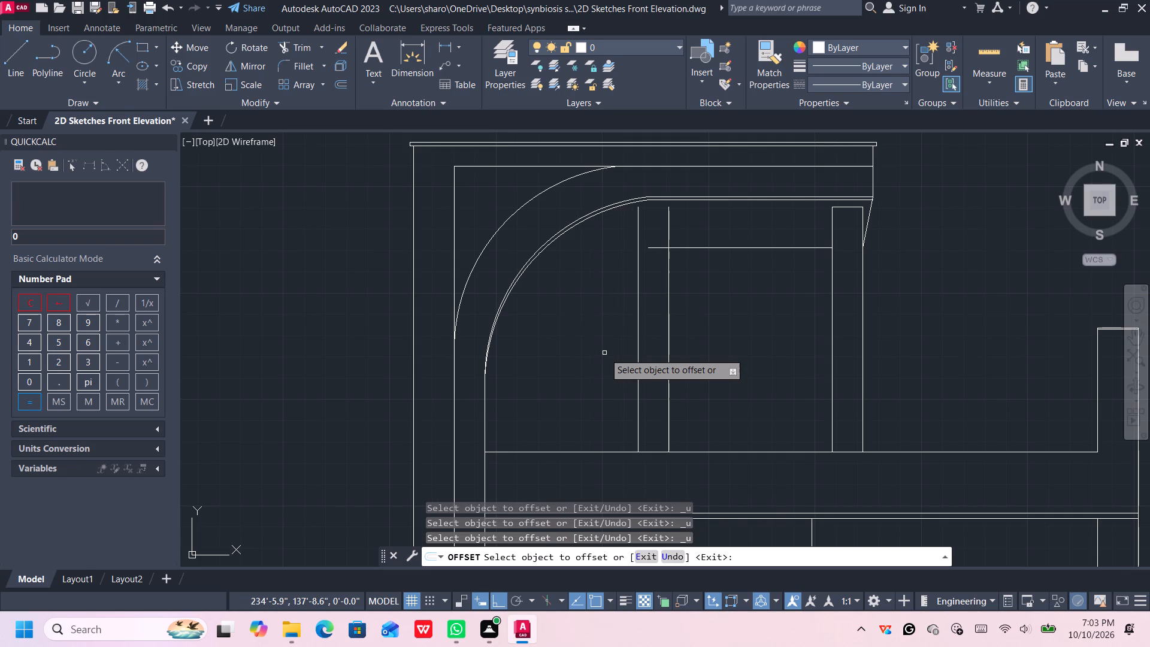
Offset the row's starting vertical line successively toward the curved frame, adding two lines spaced 4" apart.
{"action": "left_click", "coordinate": [637, 333]}
{"action": "type", "text": "4\""}
{"action": "key", "text": "Return"}
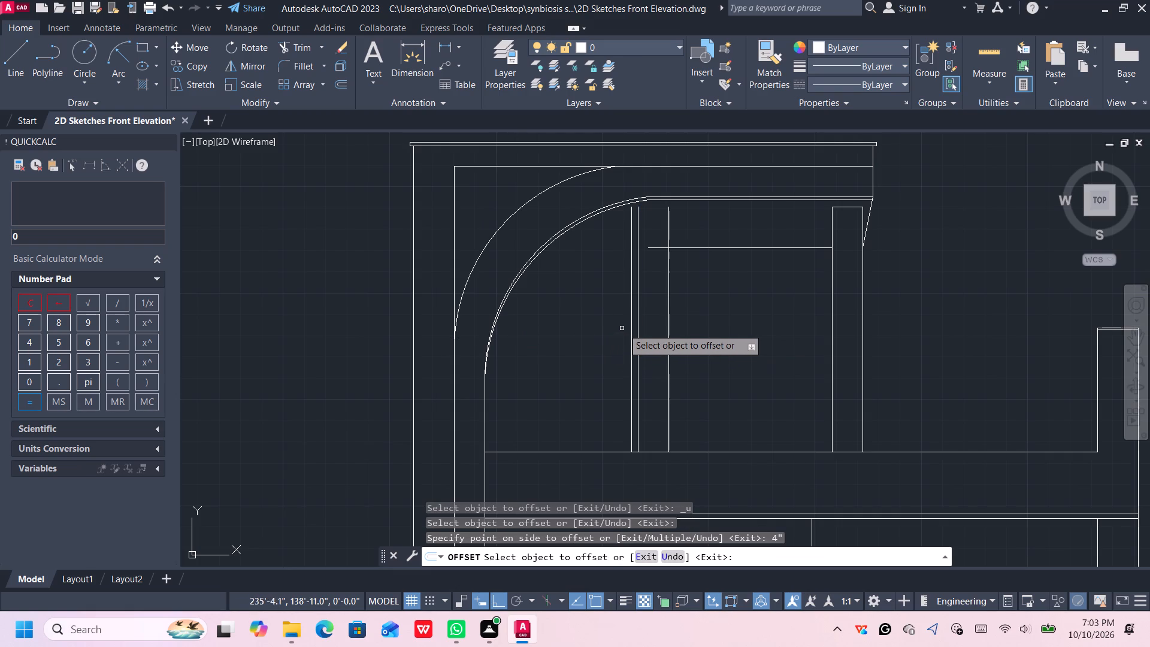
{"action": "left_click", "coordinate": [630, 327]}
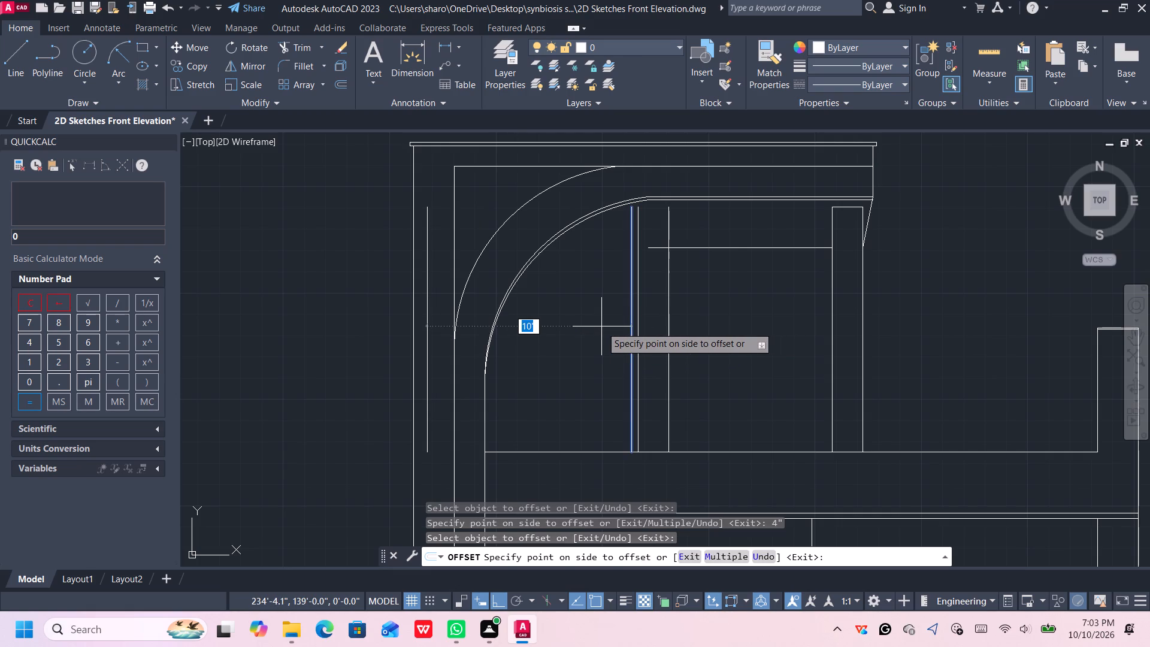
{"action": "type", "text": "4\""}
{"action": "key", "text": "Return"}
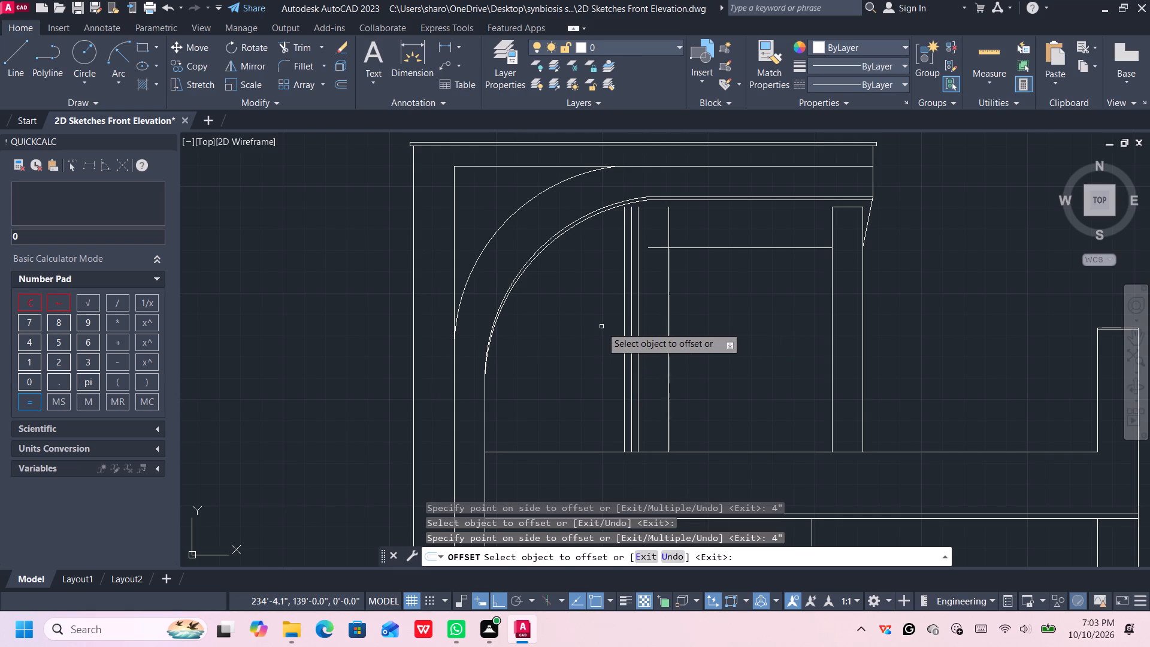
{"action": "key", "text": "Escape"}
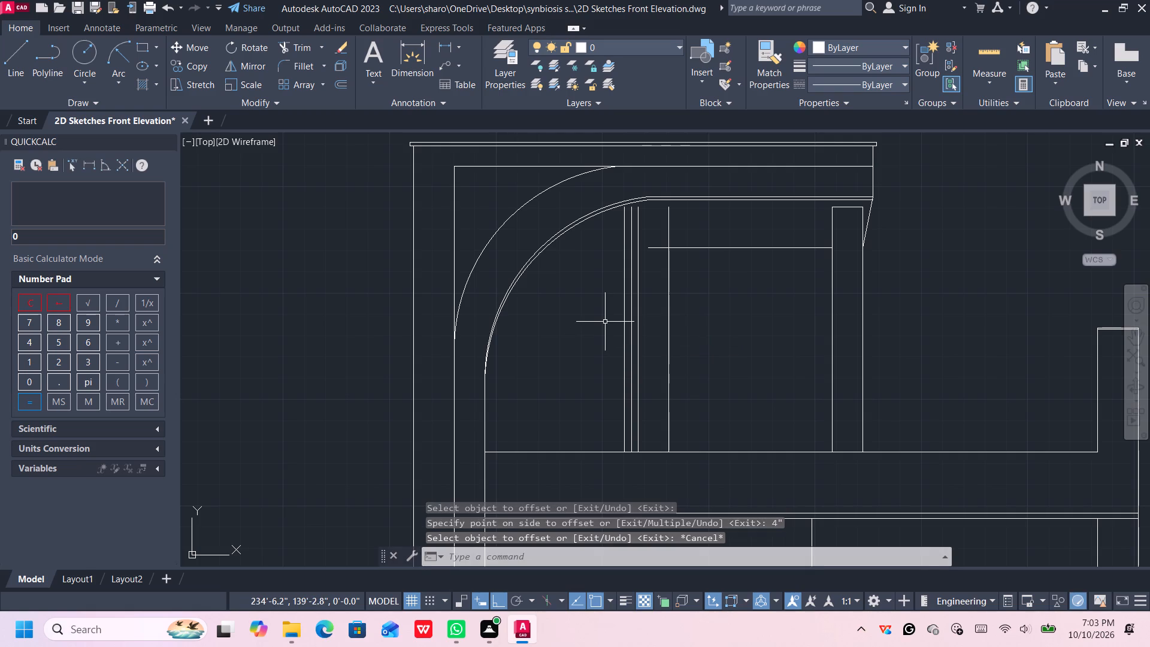
Restart Offset with a fixed 4" distance and add five successive vertical lines from the leftmost one toward the curved frame.
{"action": "key", "text": "o"}
{"action": "key", "text": "Return"}
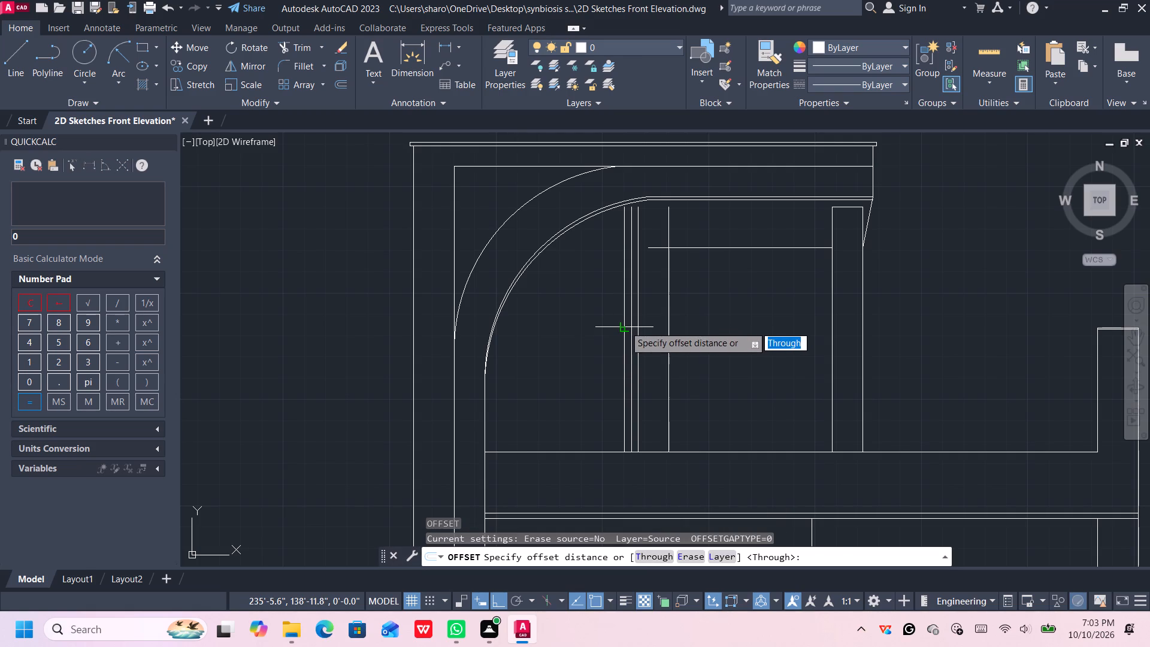
{"action": "left_click", "coordinate": [620, 326]}
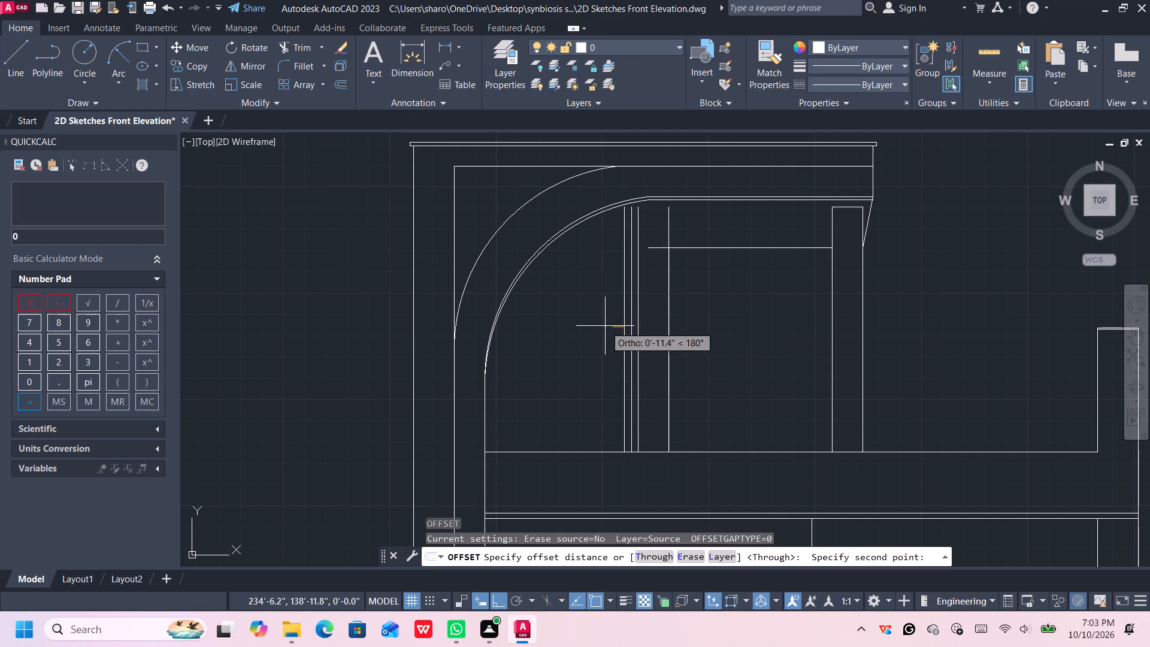
{"action": "type", "text": "4\""}
{"action": "key", "text": "Return"}
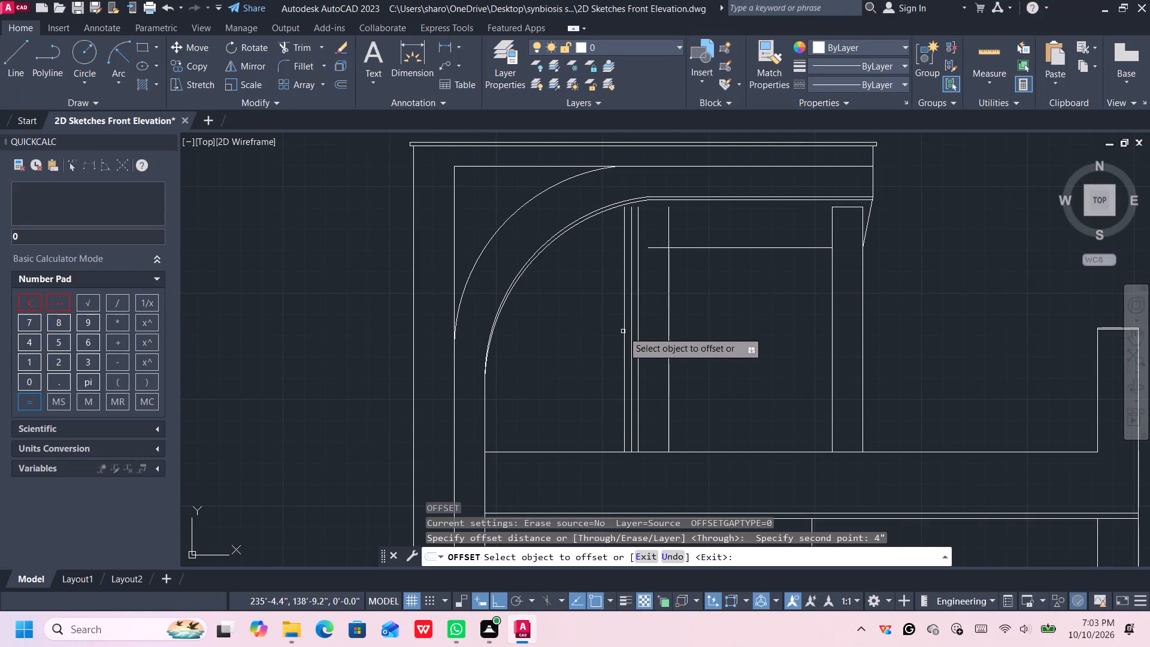
{"action": "left_click", "coordinate": [623, 331]}
{"action": "left_click", "coordinate": [601, 340]}
{"action": "left_click", "coordinate": [616, 341]}
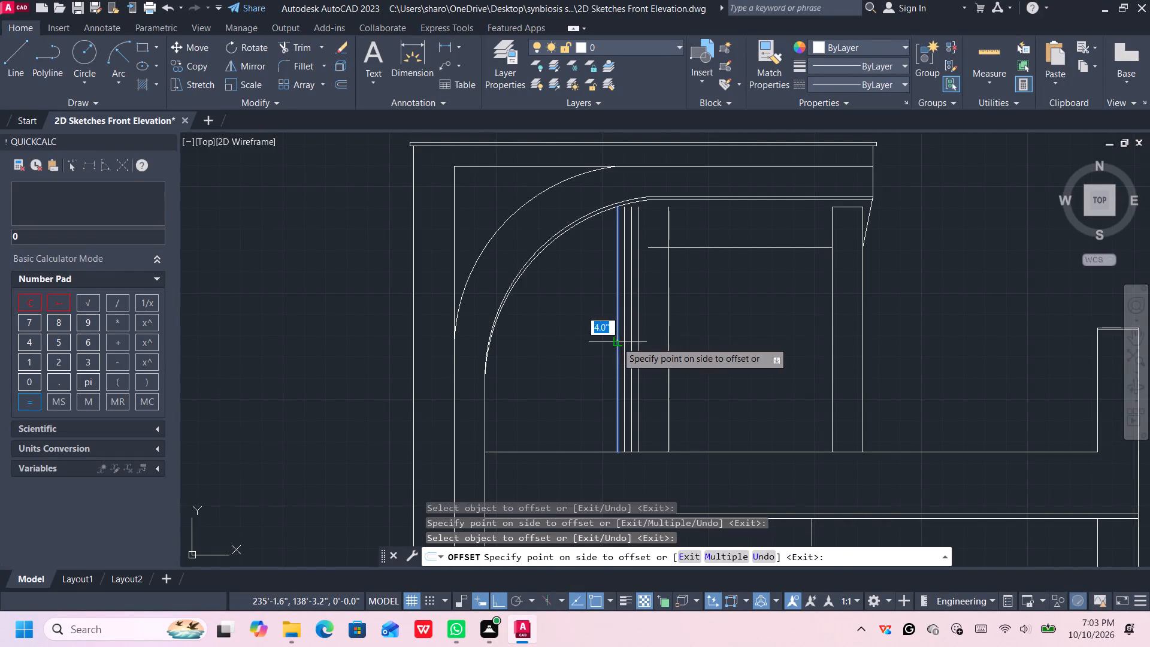
{"action": "left_click", "coordinate": [588, 348]}
{"action": "left_click", "coordinate": [609, 343]}
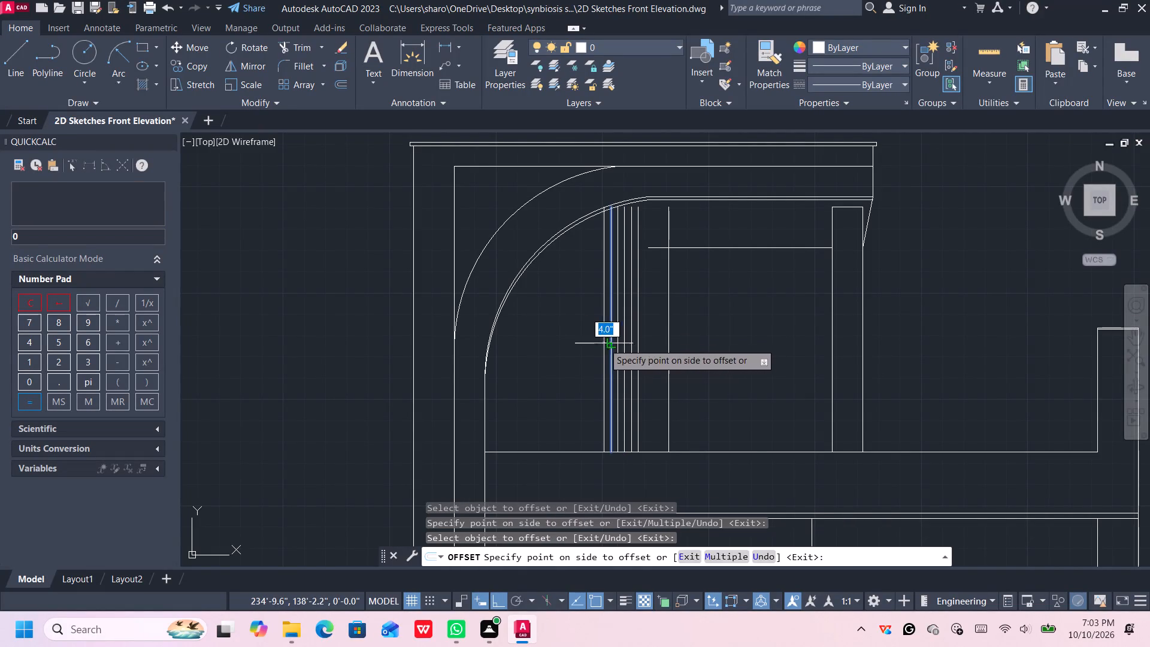
{"action": "left_click", "coordinate": [585, 348]}
{"action": "left_click", "coordinate": [603, 350]}
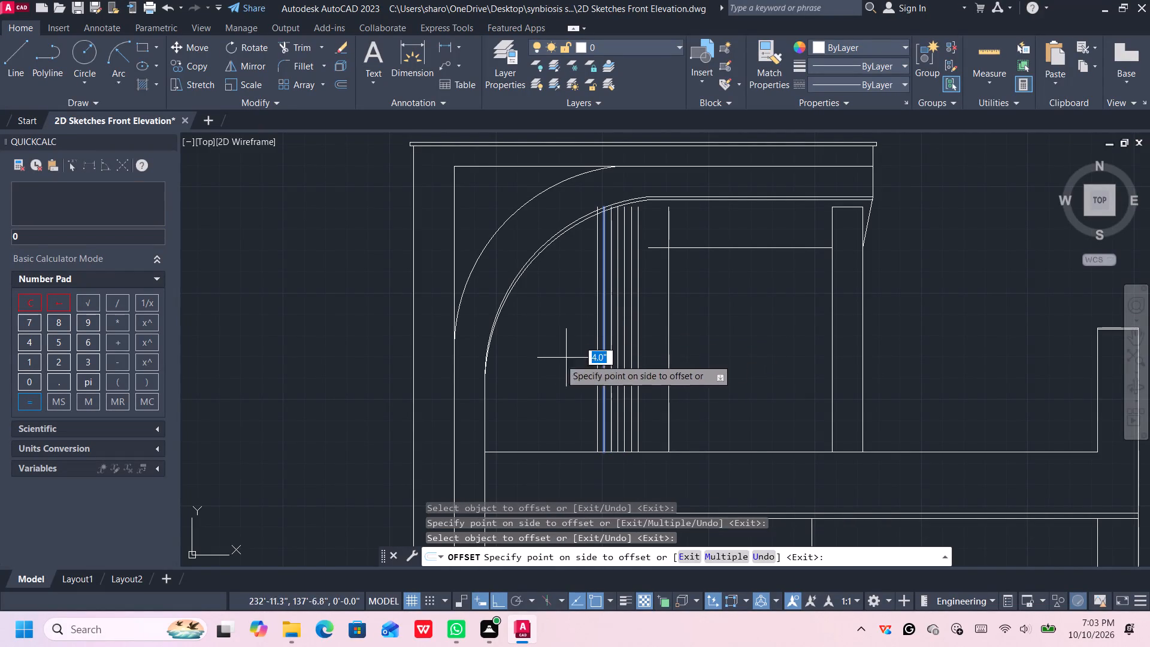
{"action": "left_click", "coordinate": [560, 360]}
{"action": "left_click", "coordinate": [596, 358]}
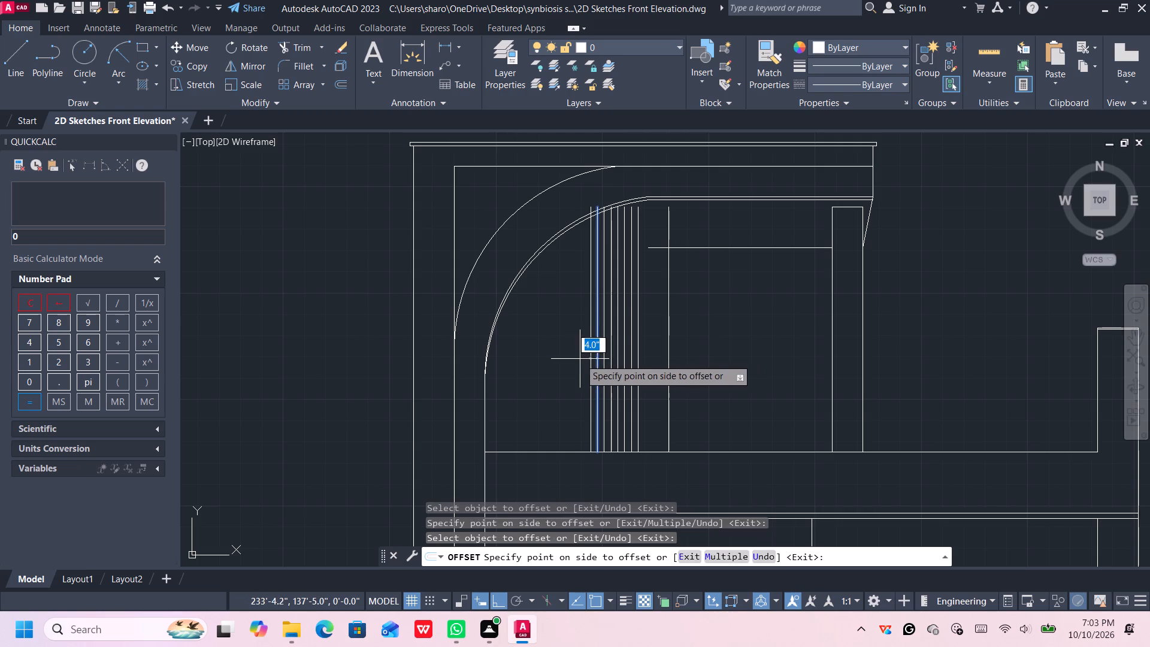
{"action": "left_click", "coordinate": [580, 359]}
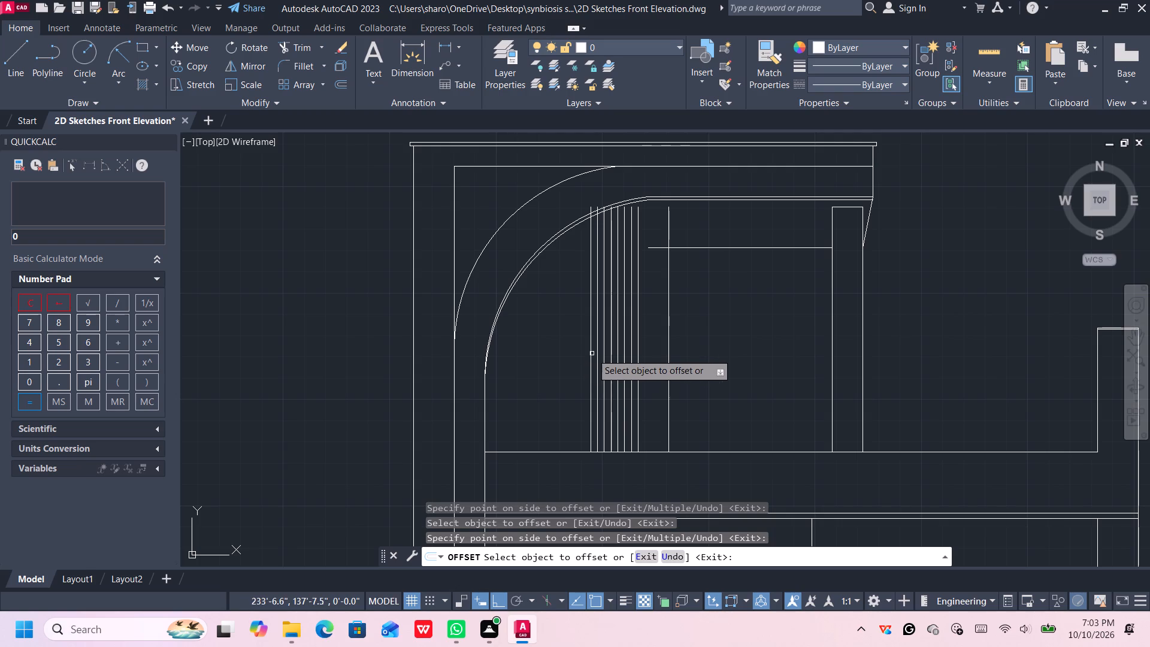
Continue the row of vertical lines toward the curved frame with four more successive 4" offsets.
{"action": "left_click", "coordinate": [589, 354]}
{"action": "left_click", "coordinate": [563, 356]}
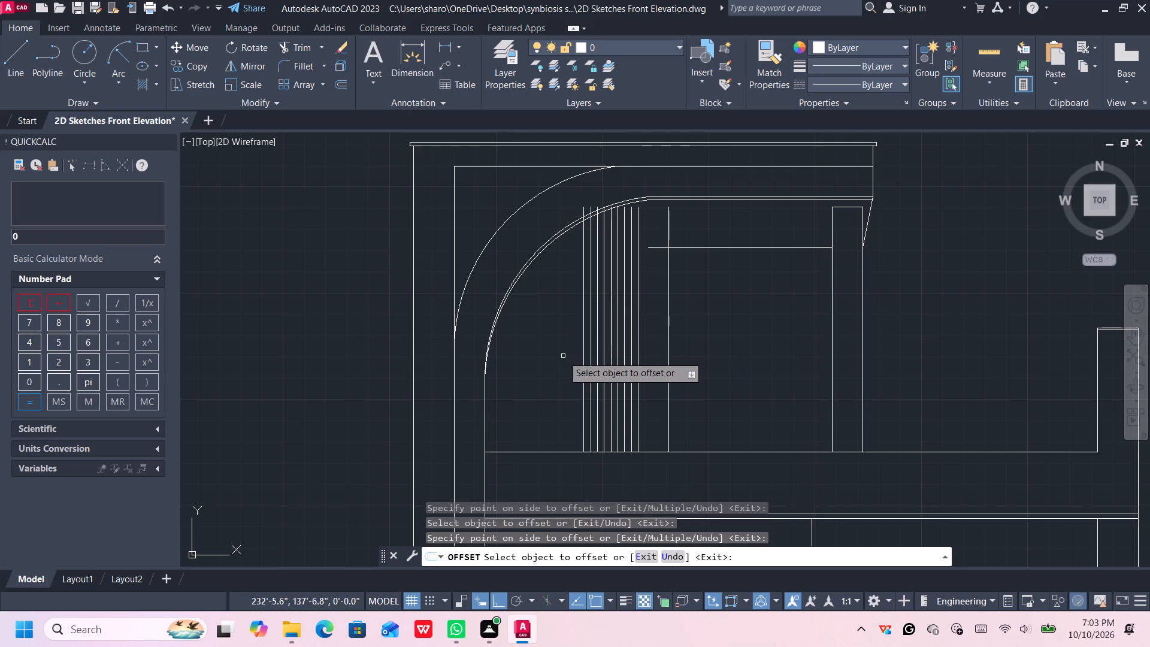
{"action": "left_click", "coordinate": [583, 356]}
{"action": "left_click", "coordinate": [547, 360]}
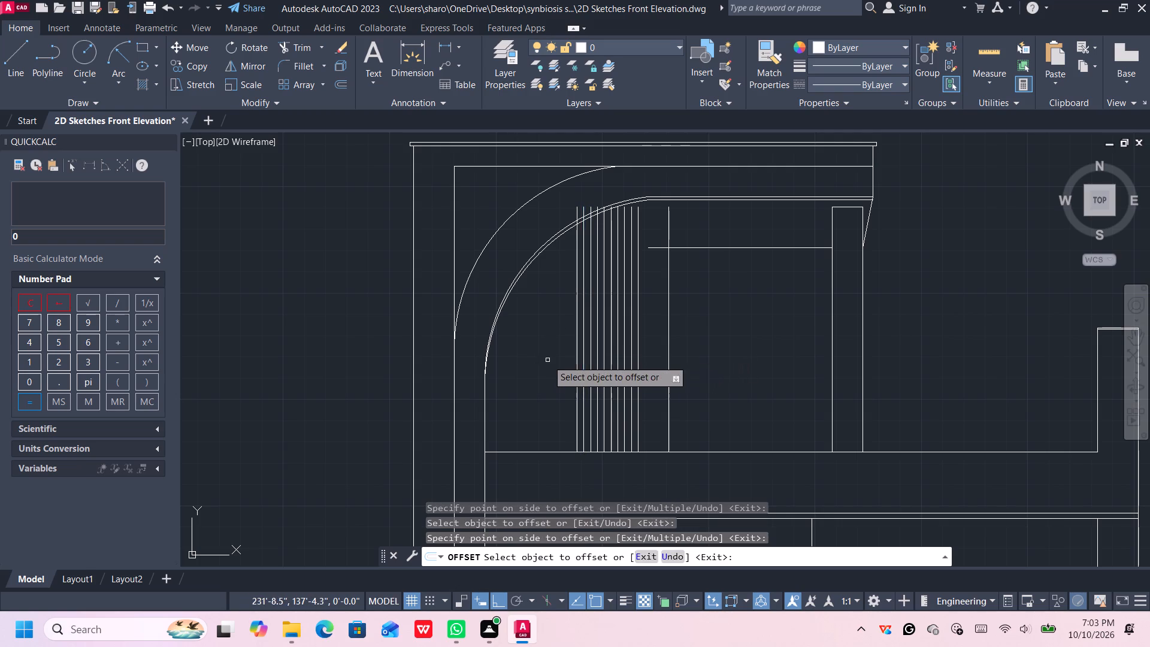
{"action": "left_click", "coordinate": [576, 359]}
{"action": "left_click", "coordinate": [544, 360]}
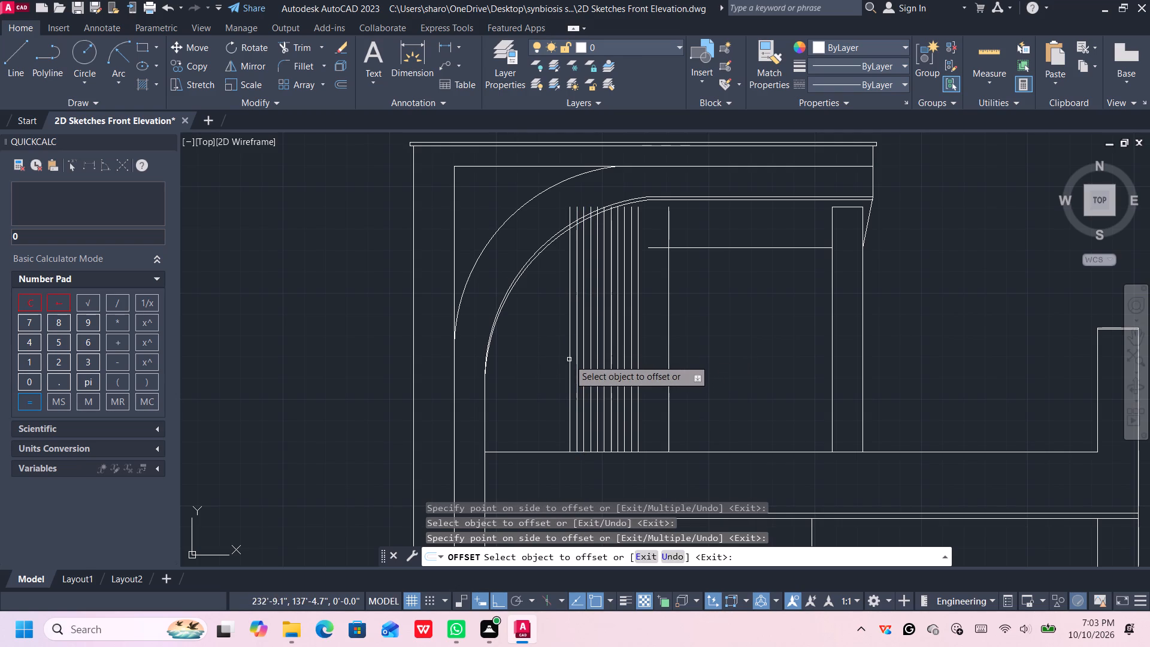
{"action": "left_click", "coordinate": [569, 359]}
{"action": "left_click", "coordinate": [543, 360]}
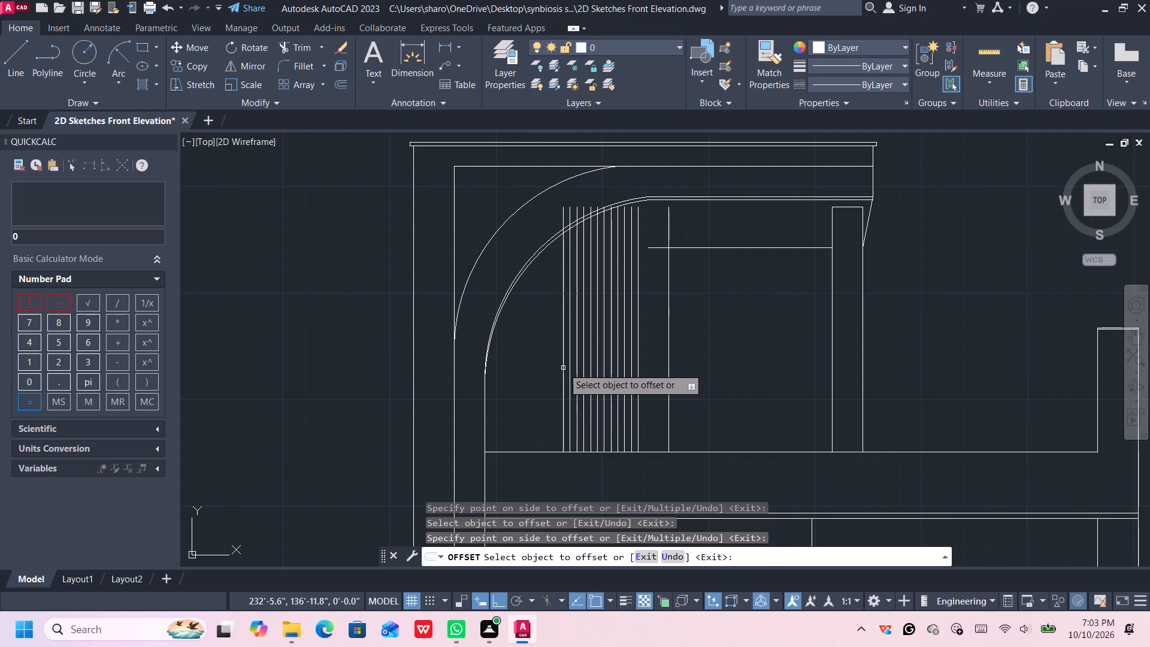
Add five more vertical lines to the row by successively offsetting the leftmost line 4" toward the curved frame.
{"action": "left_click", "coordinate": [563, 368]}
{"action": "left_click", "coordinate": [534, 372]}
{"action": "left_click", "coordinate": [555, 369]}
{"action": "left_click", "coordinate": [546, 373]}
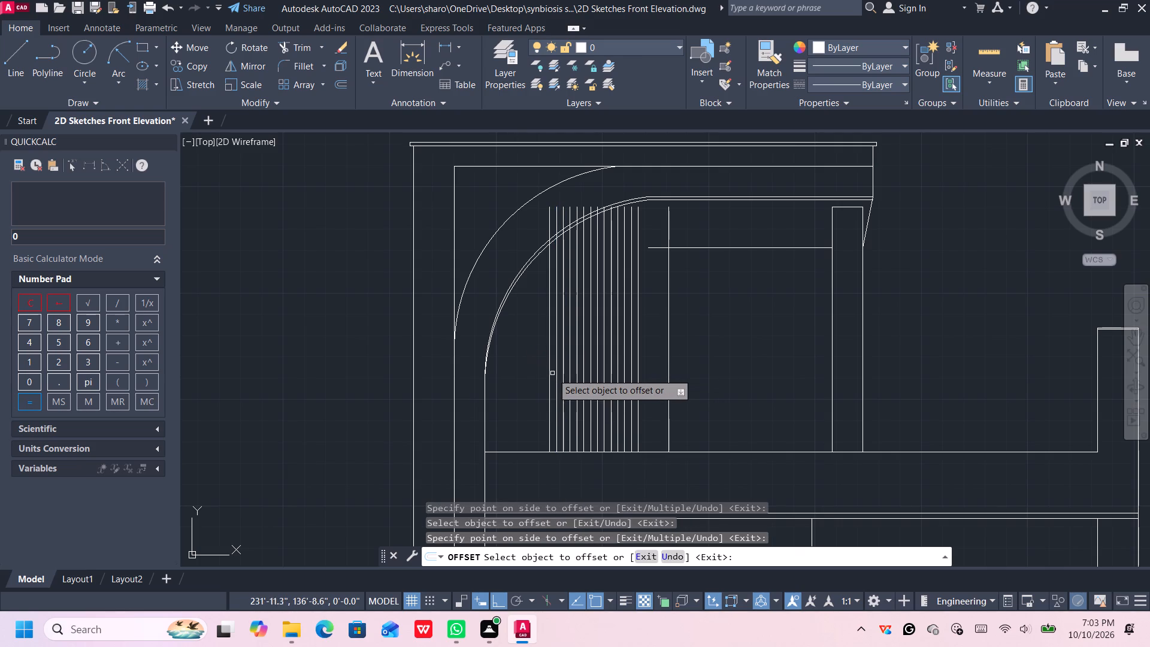
{"action": "left_click", "coordinate": [547, 373]}
{"action": "left_click", "coordinate": [525, 377]}
{"action": "left_click", "coordinate": [543, 376]}
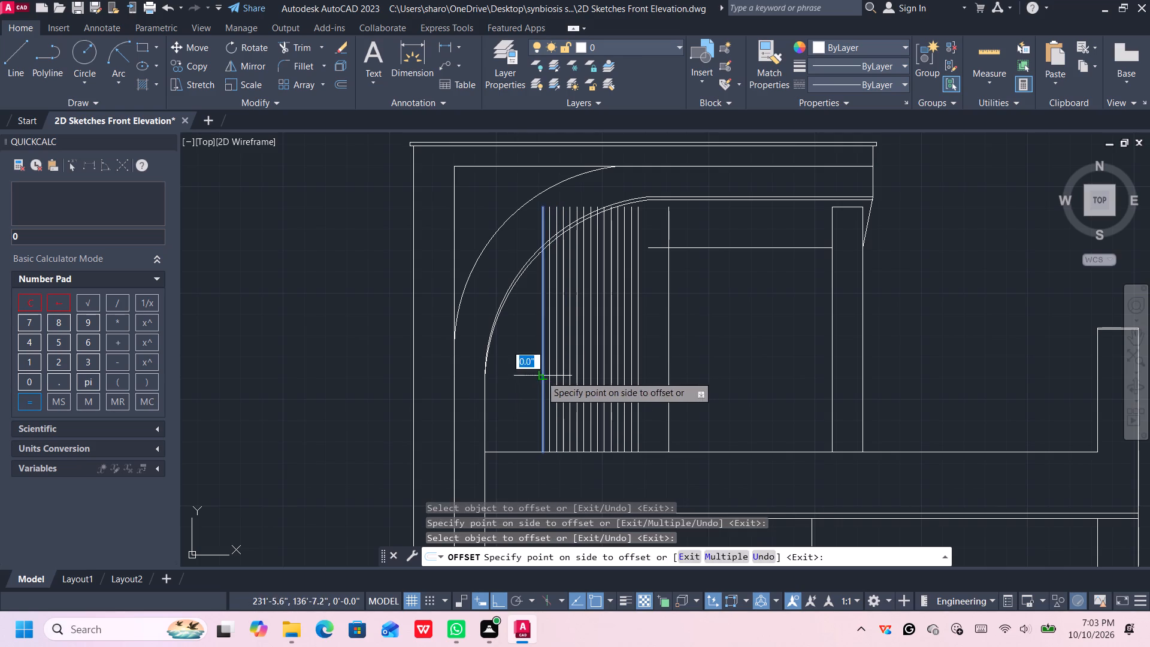
{"action": "left_click", "coordinate": [511, 380]}
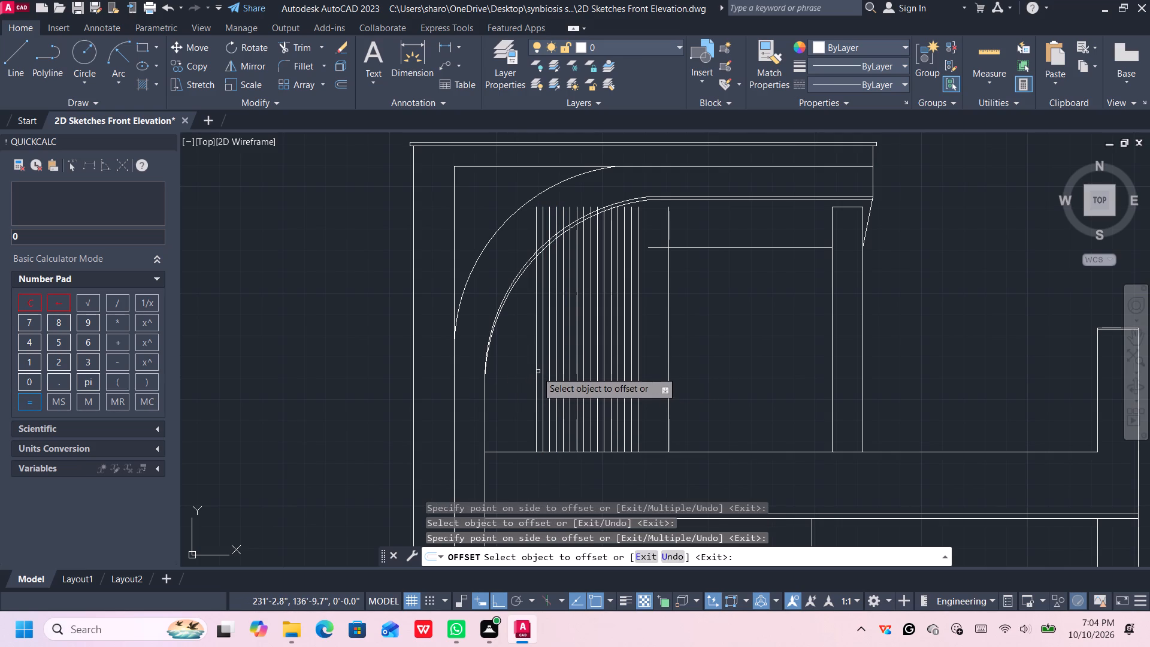
{"action": "left_click", "coordinate": [535, 371]}
{"action": "left_click", "coordinate": [525, 373]}
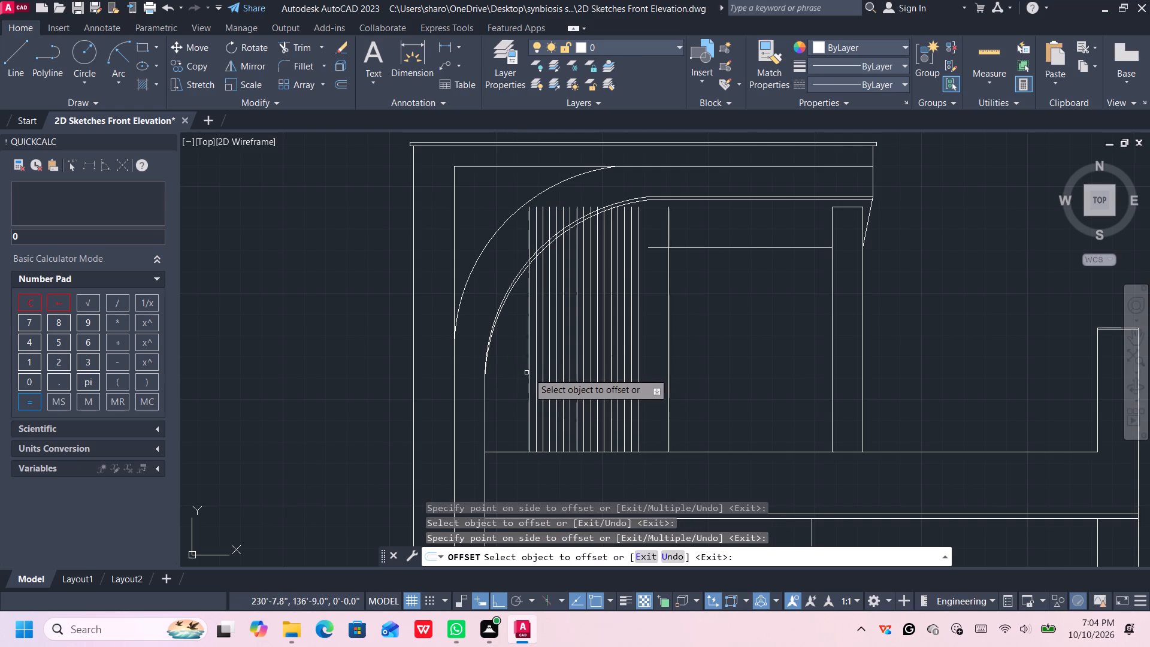
Add five more vertical lines to the row by successively offsetting the leftmost line 4" toward the curved frame.
{"action": "left_click", "coordinate": [529, 373]}
{"action": "left_click", "coordinate": [478, 373]}
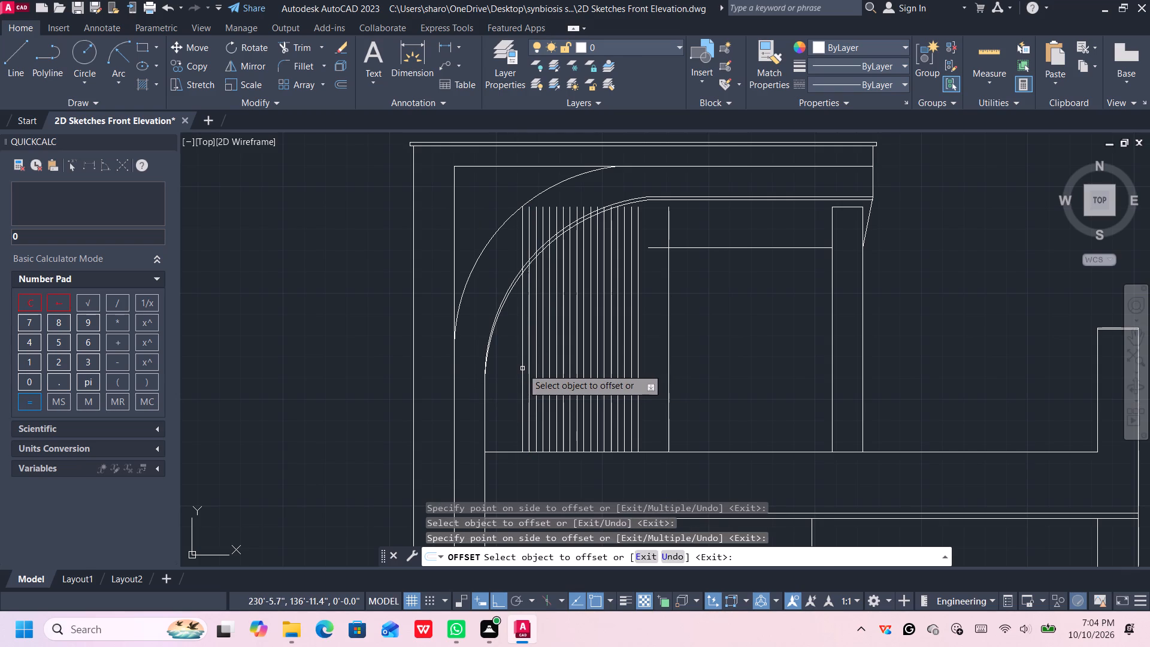
{"action": "left_click", "coordinate": [522, 368]}
{"action": "left_click", "coordinate": [510, 373]}
{"action": "left_click", "coordinate": [516, 372]}
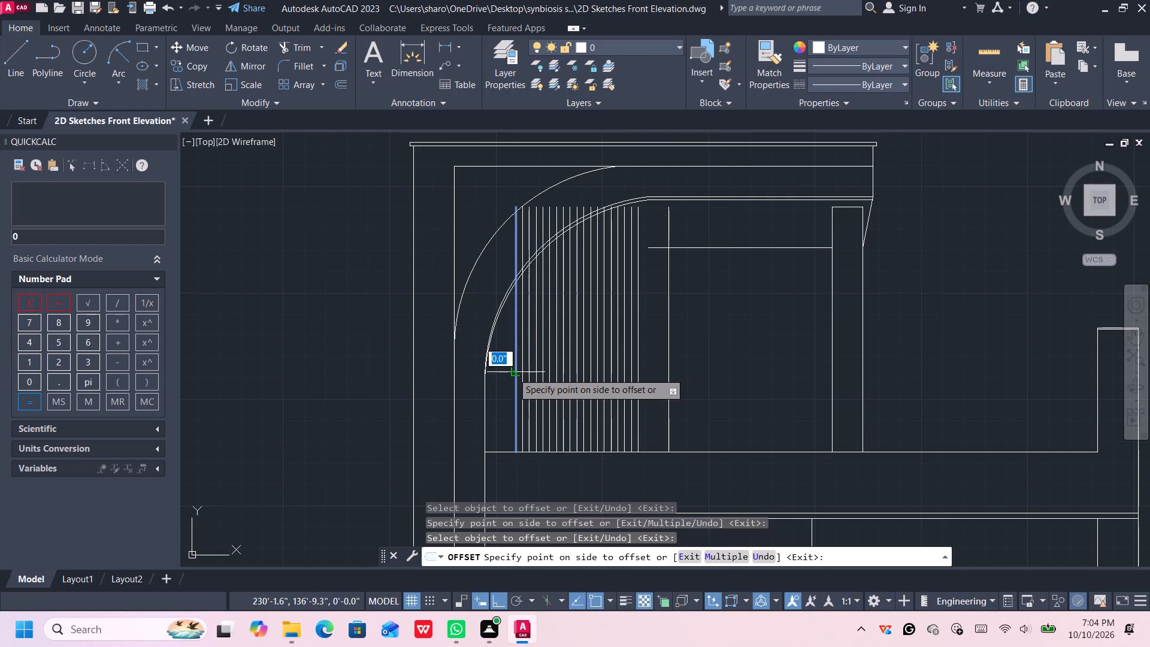
{"action": "left_click", "coordinate": [495, 377]}
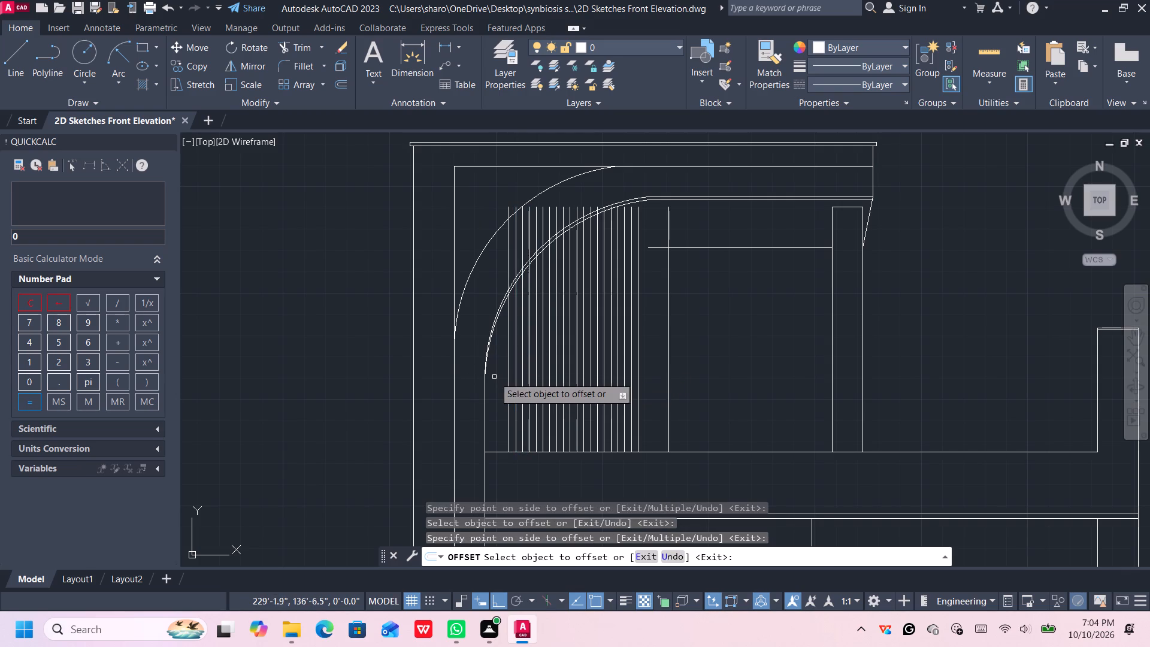
{"action": "left_click", "coordinate": [509, 366]}
{"action": "left_click", "coordinate": [493, 371]}
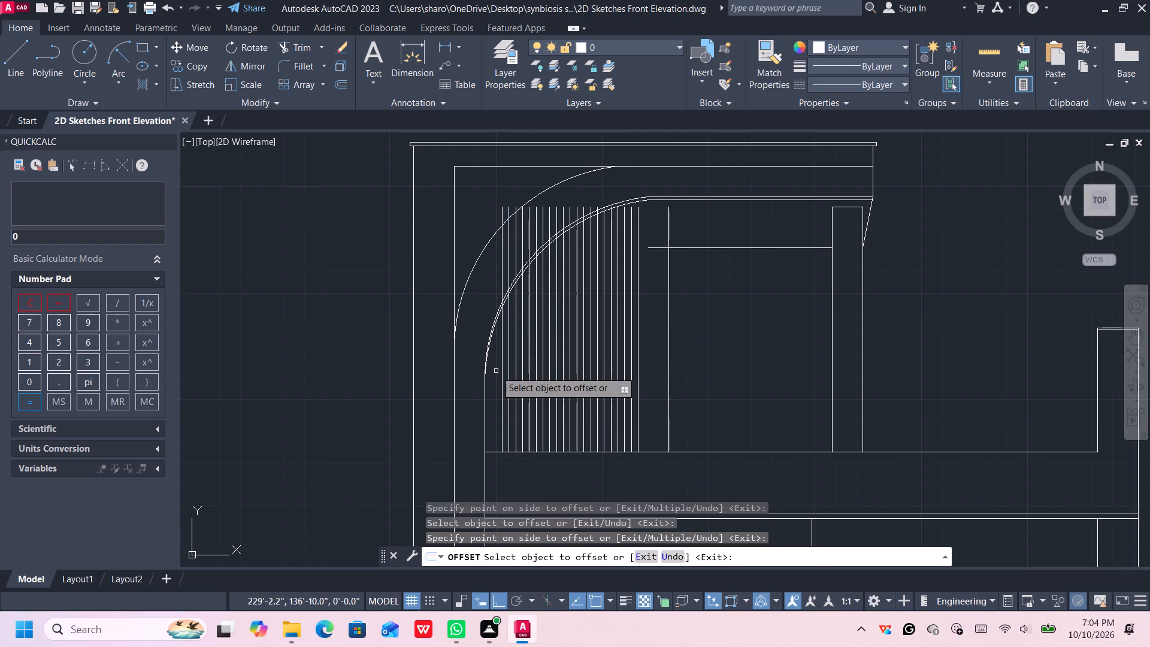
{"action": "left_click", "coordinate": [501, 372]}
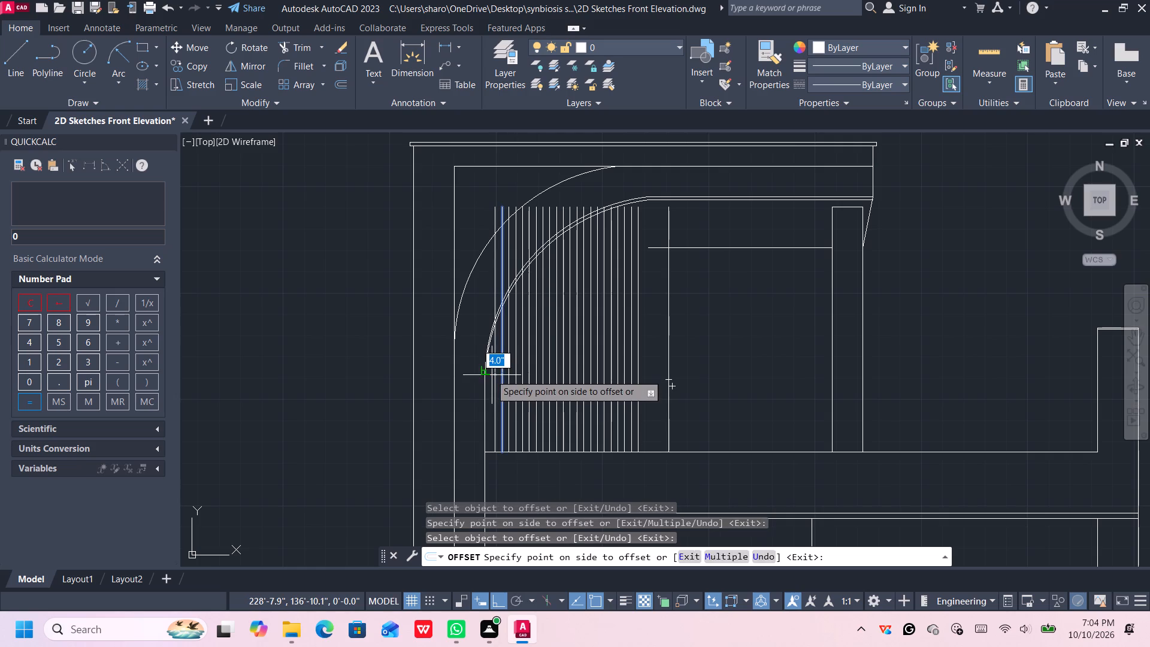
{"action": "left_click", "coordinate": [490, 374]}
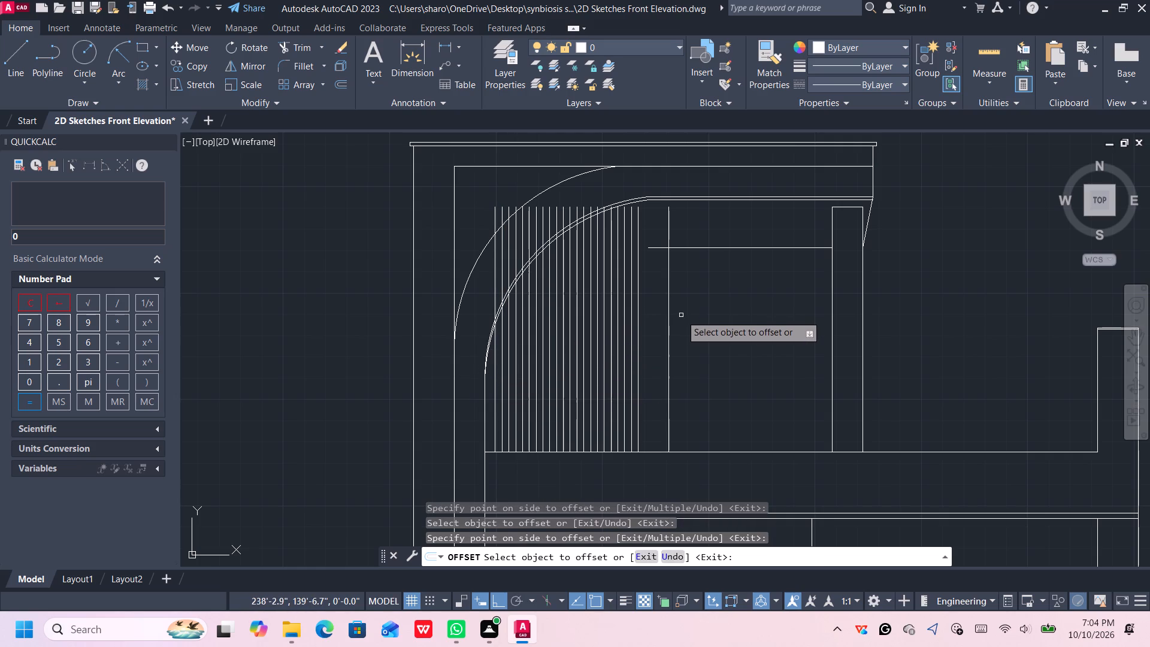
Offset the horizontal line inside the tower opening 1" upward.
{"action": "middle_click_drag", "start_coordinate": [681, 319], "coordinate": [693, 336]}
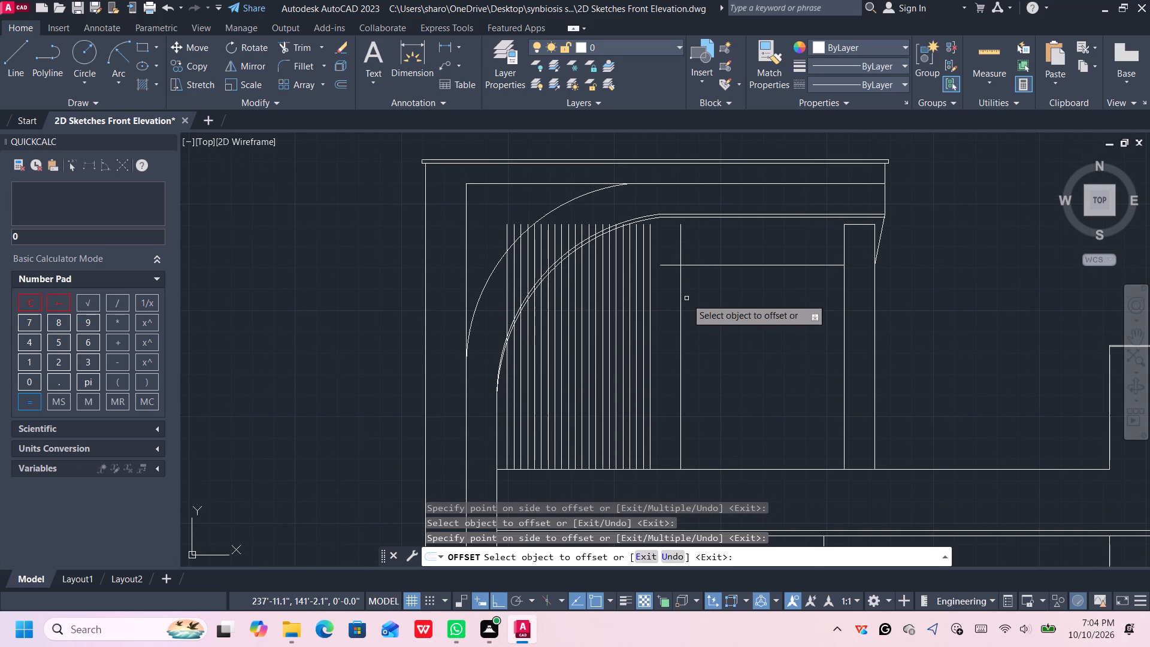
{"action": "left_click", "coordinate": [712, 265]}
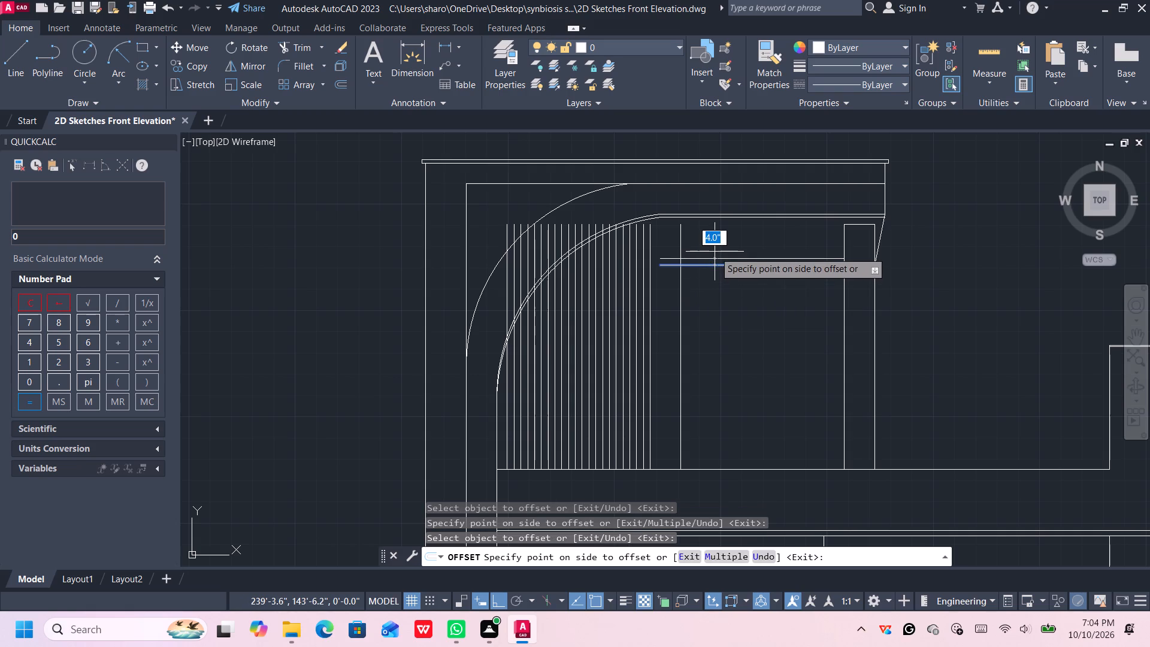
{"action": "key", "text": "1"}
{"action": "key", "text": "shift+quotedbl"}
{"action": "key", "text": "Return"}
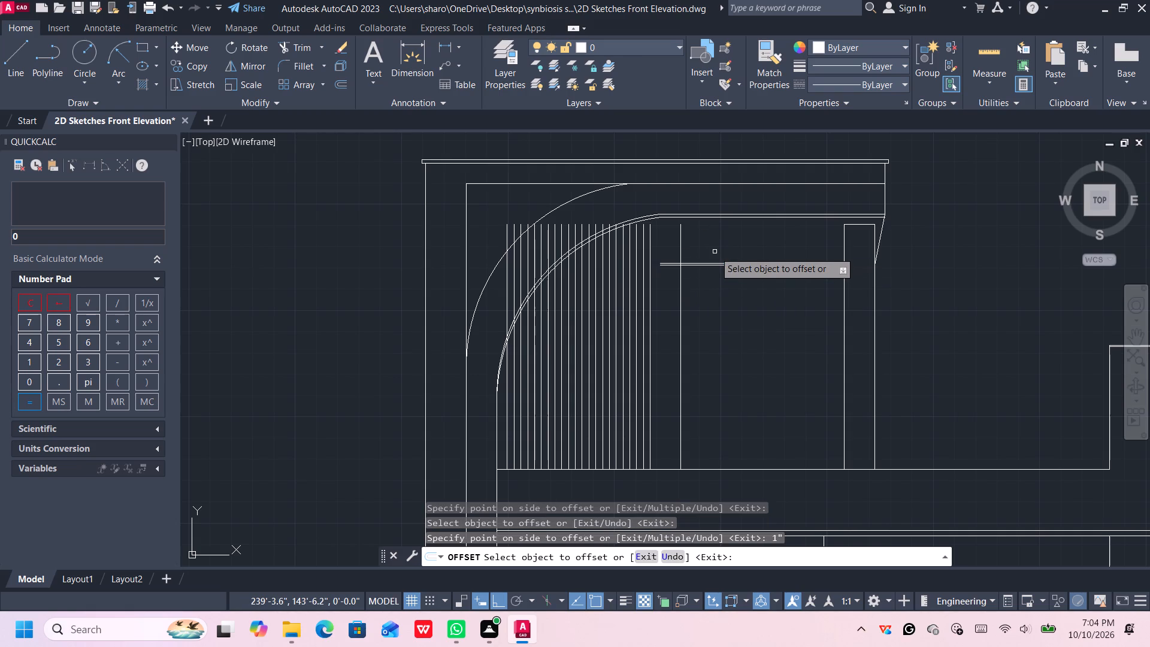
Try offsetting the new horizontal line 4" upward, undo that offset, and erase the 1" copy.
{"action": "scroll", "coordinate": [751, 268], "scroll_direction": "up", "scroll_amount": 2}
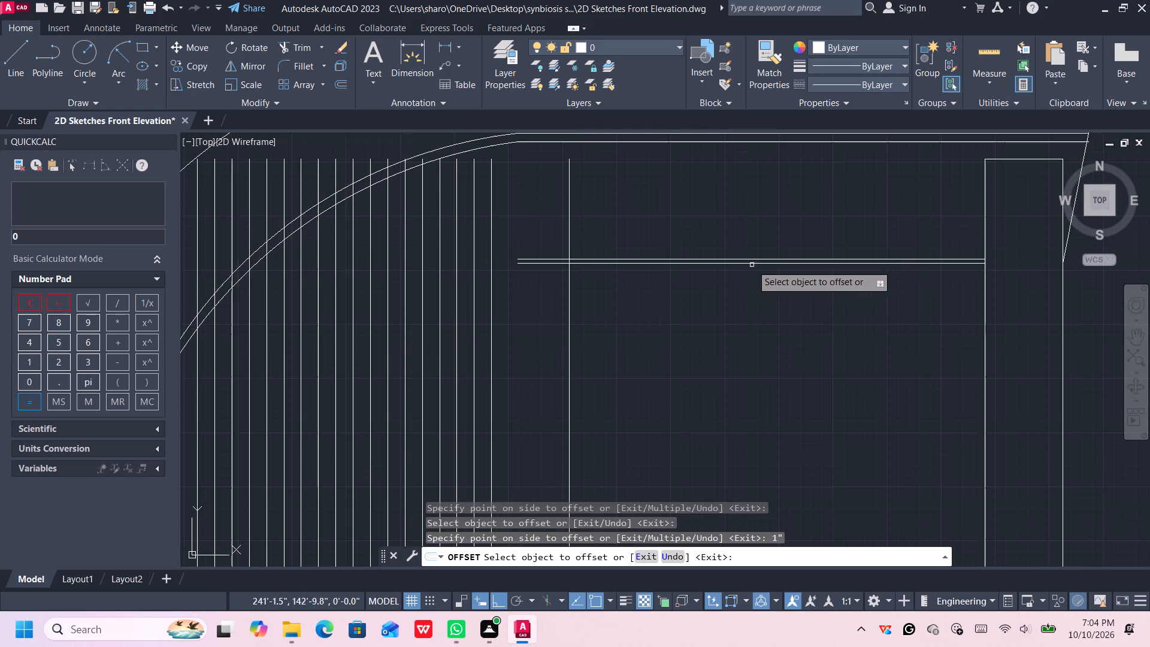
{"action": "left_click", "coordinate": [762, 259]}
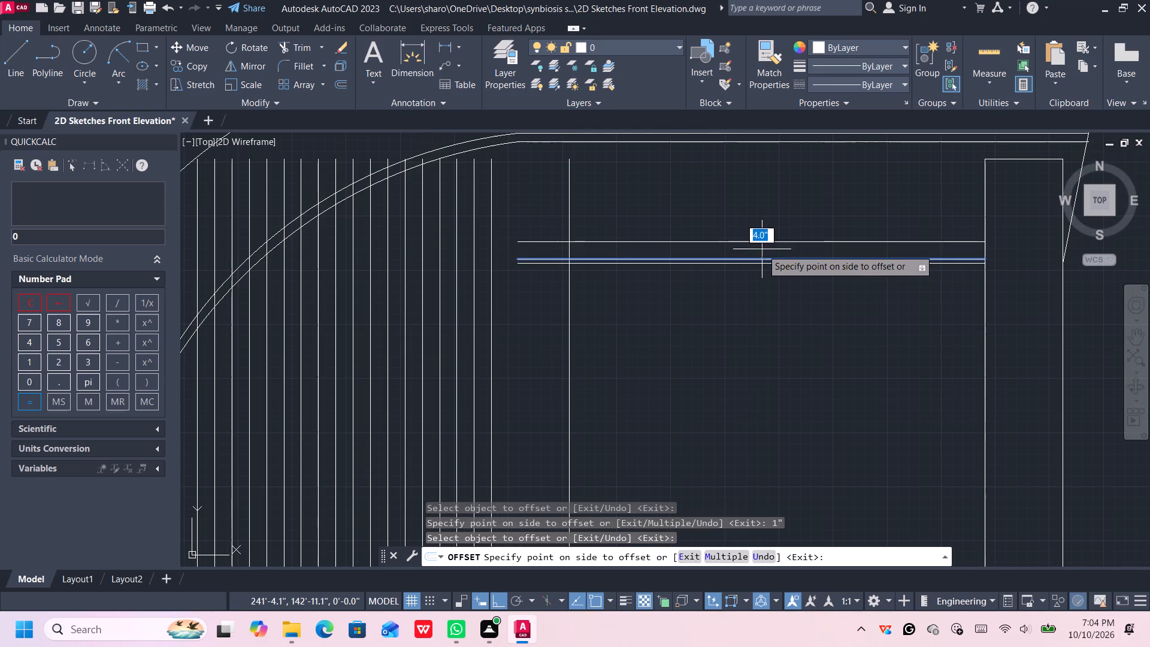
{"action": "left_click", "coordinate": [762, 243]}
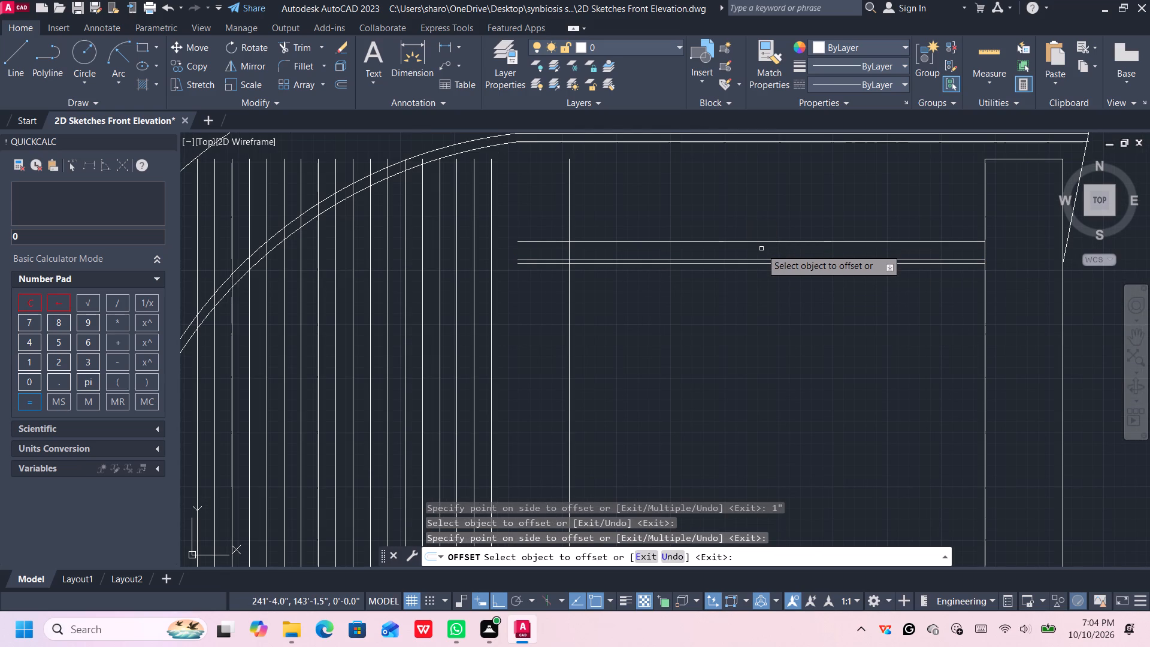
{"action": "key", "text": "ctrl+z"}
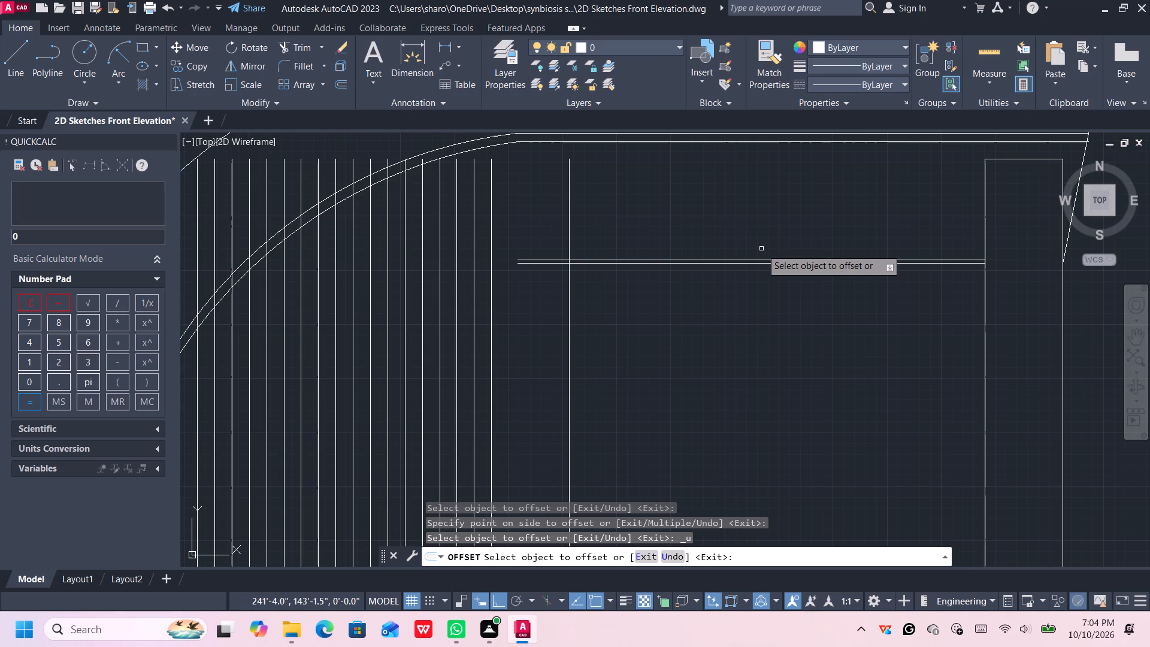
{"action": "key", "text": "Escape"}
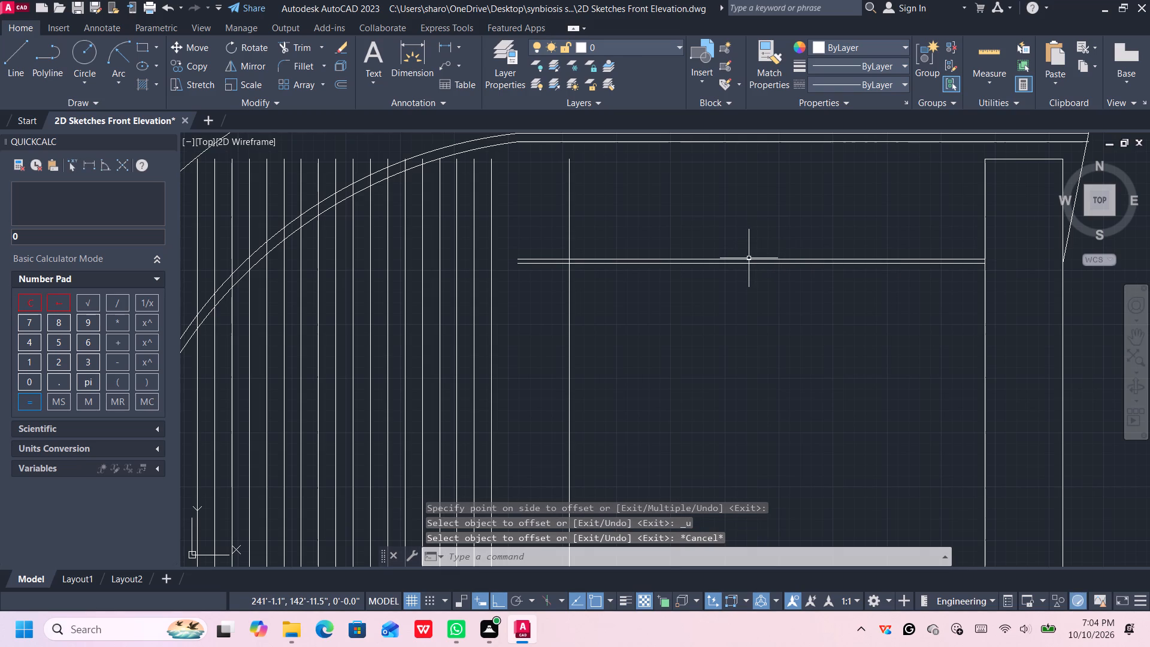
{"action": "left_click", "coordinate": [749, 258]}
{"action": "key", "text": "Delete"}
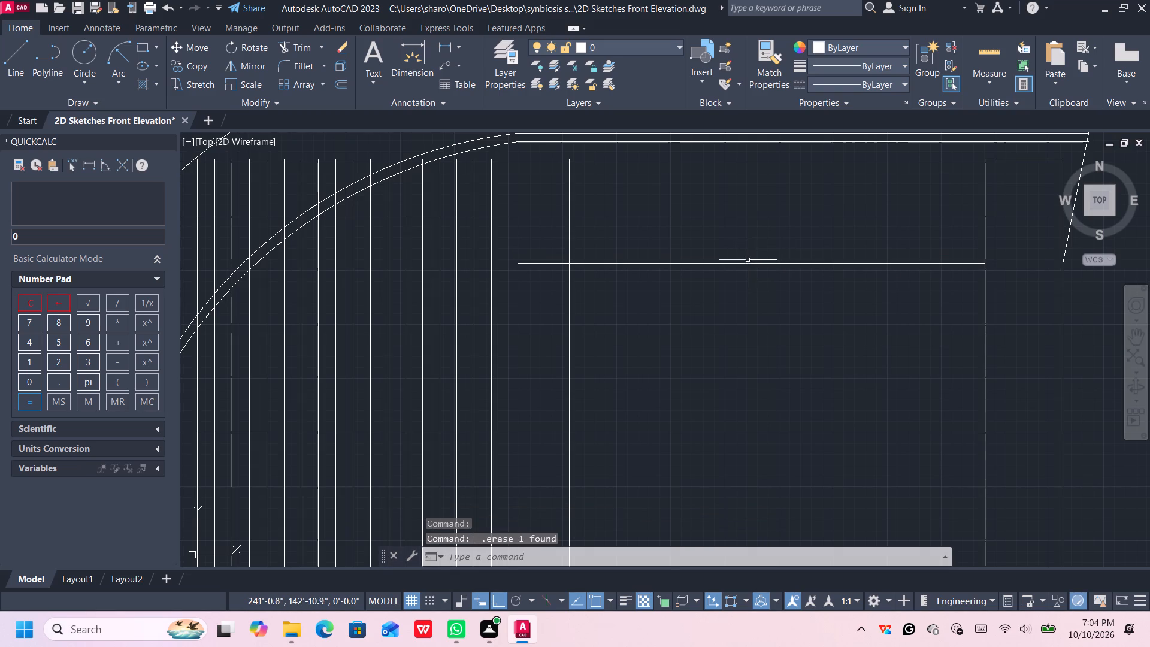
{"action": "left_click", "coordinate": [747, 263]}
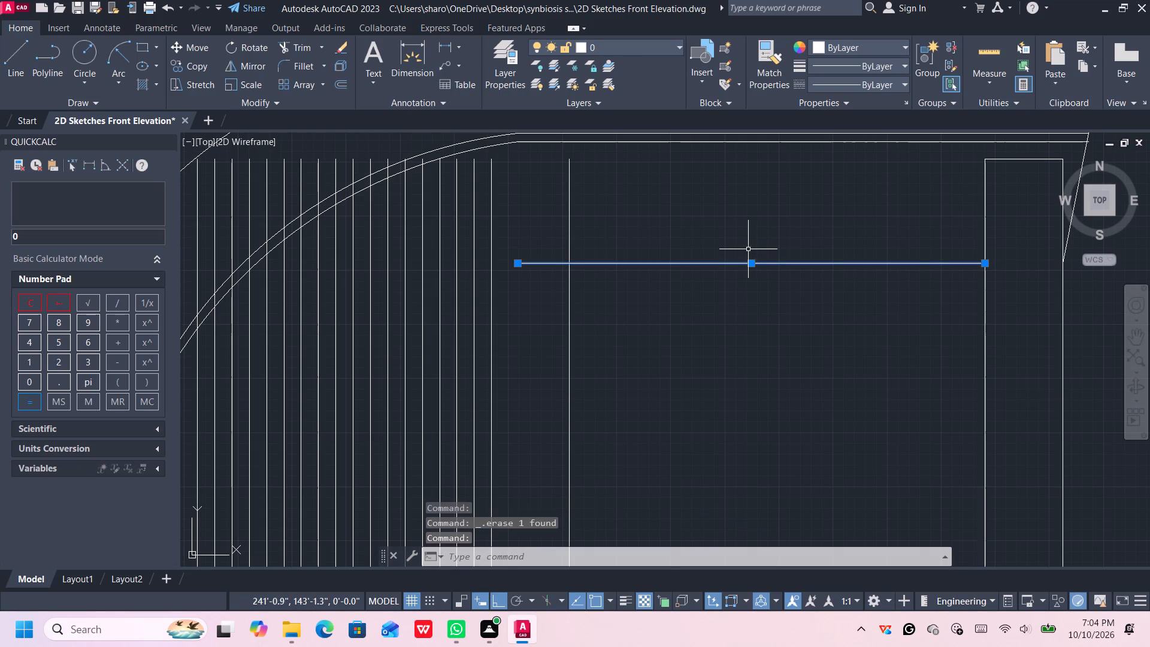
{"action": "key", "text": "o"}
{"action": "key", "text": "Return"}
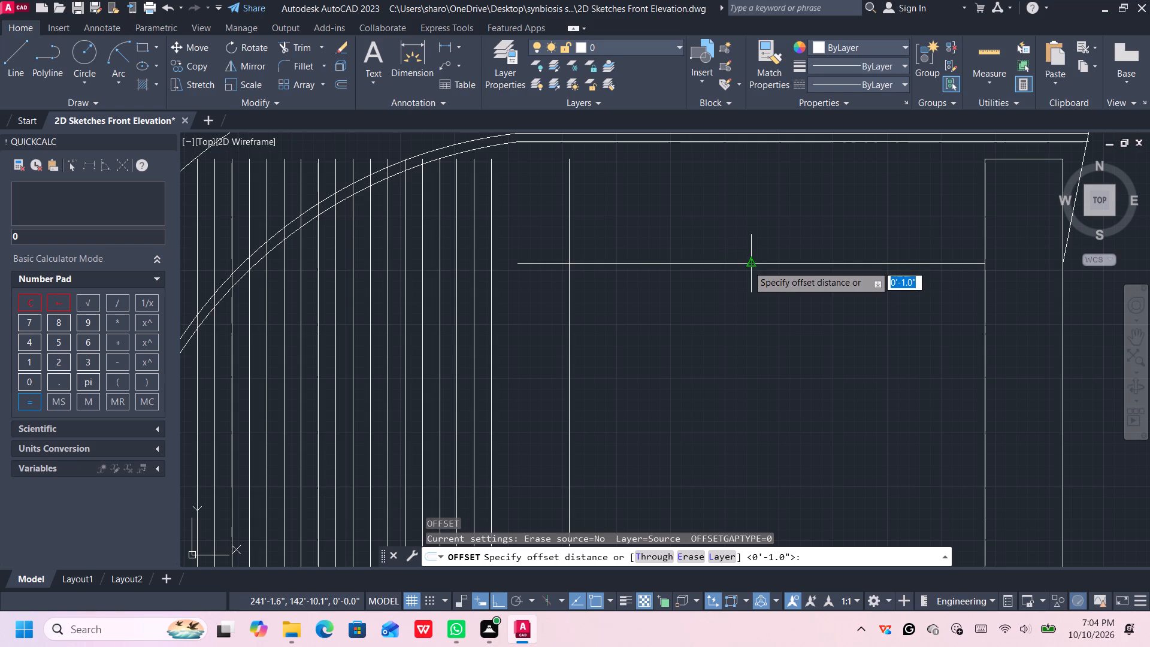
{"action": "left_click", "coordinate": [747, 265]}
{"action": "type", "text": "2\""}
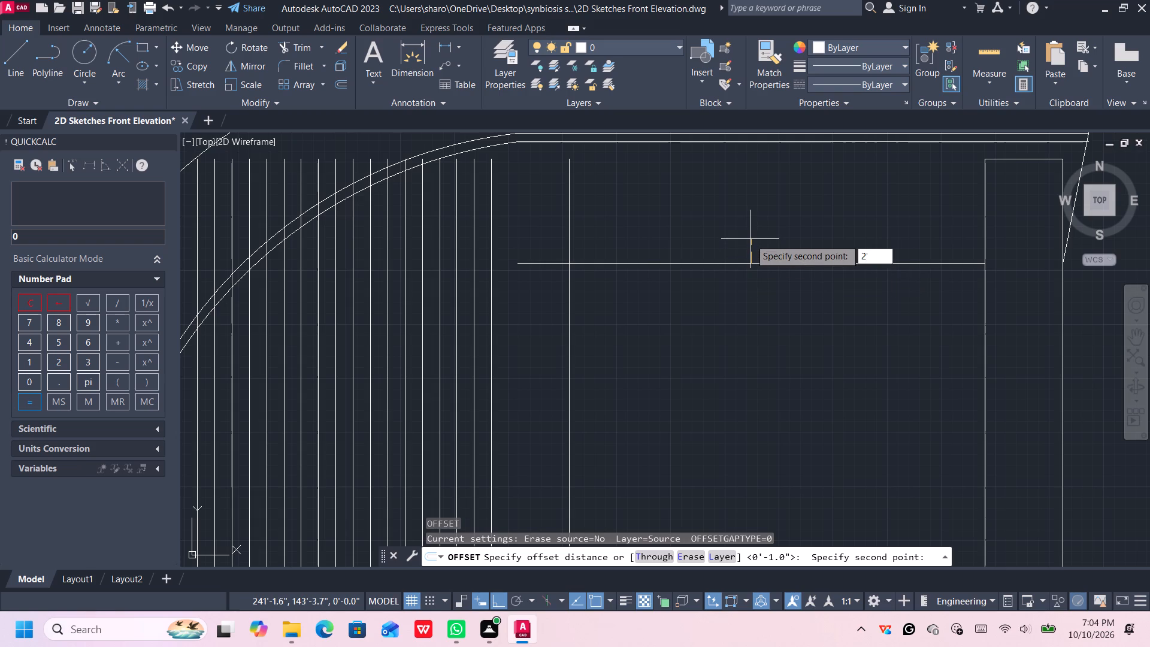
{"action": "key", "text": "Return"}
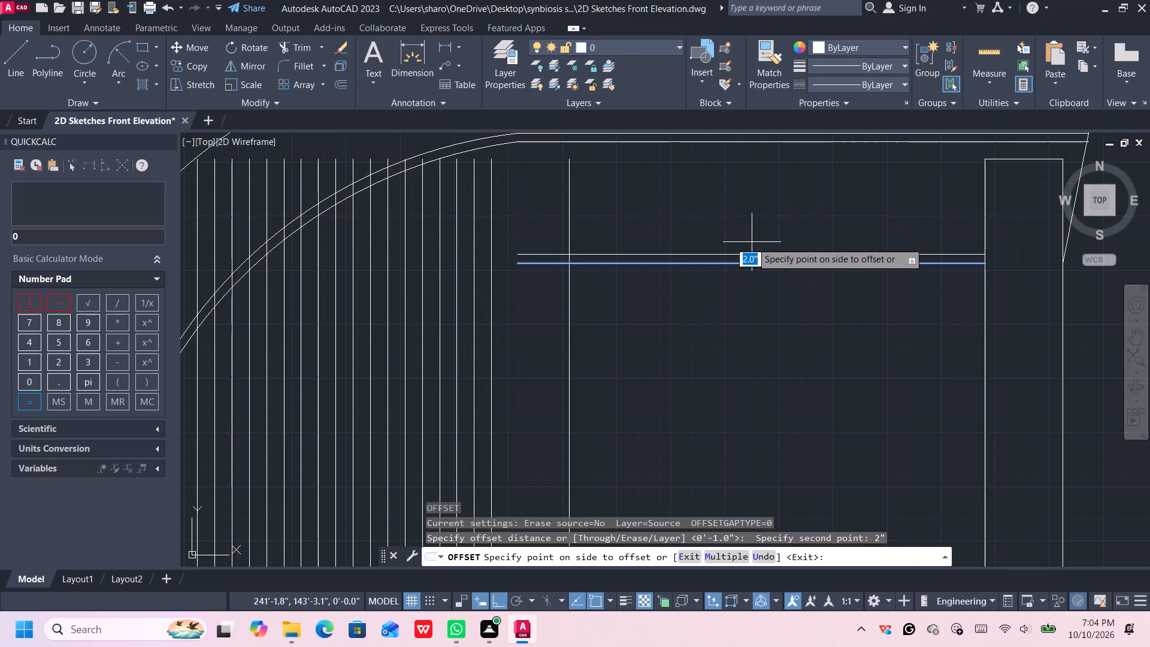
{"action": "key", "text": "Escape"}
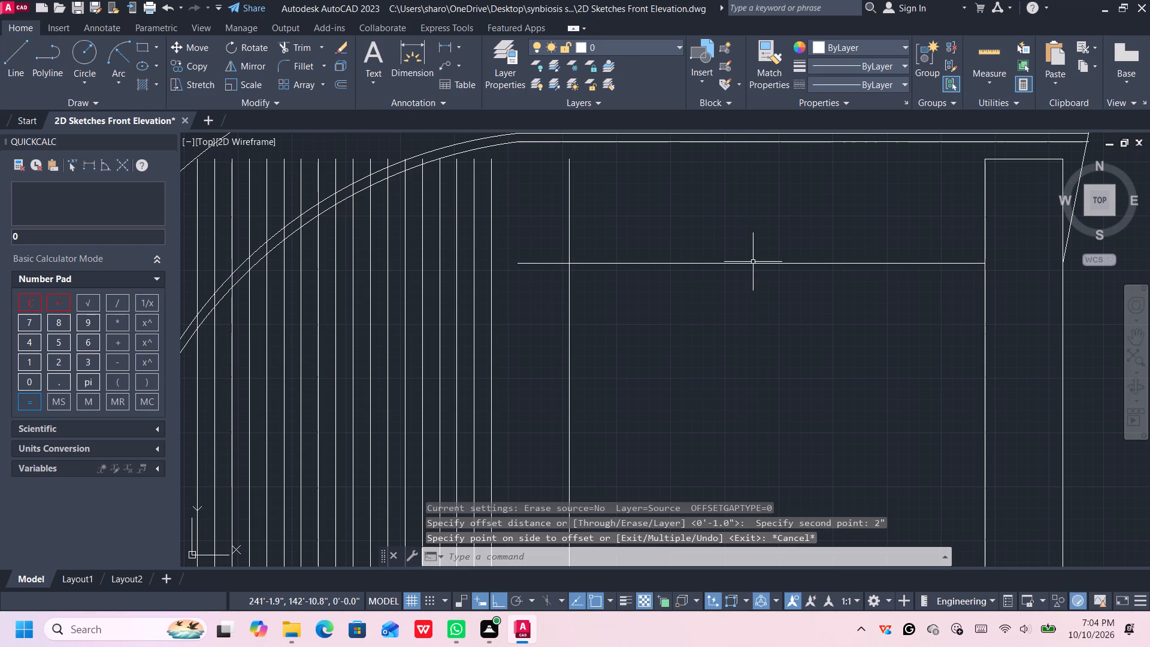
Restart Offset with a fixed 1" distance and offset the opening's horizontal line upward once.
{"action": "left_click", "coordinate": [753, 262]}
{"action": "key", "text": "o"}
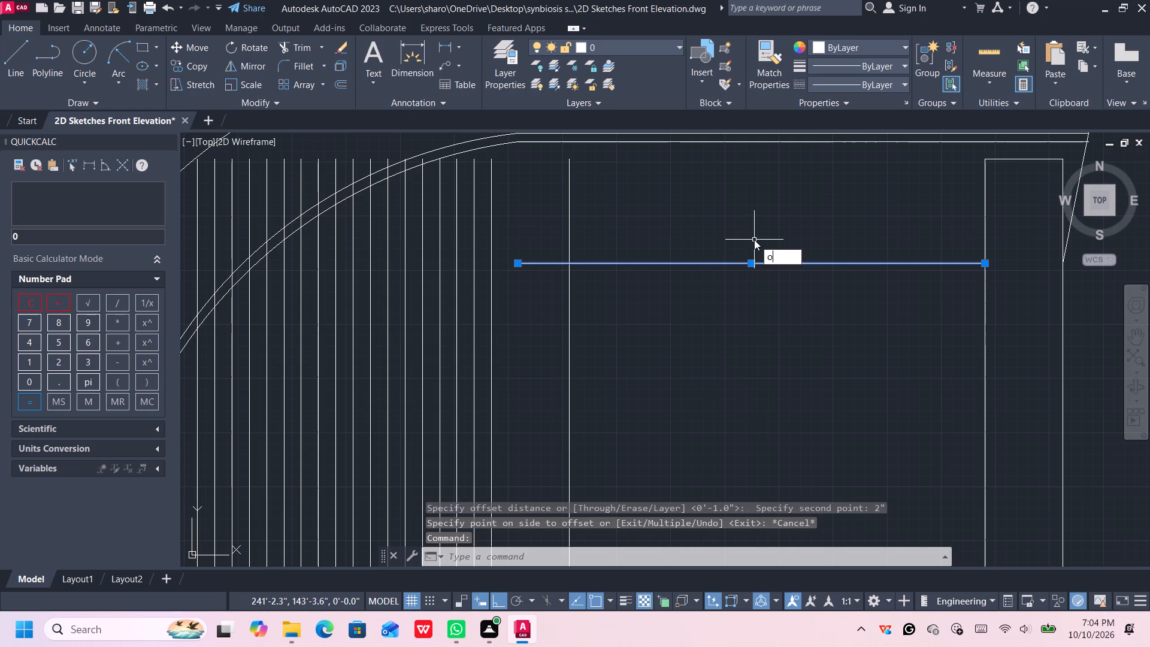
{"action": "key", "text": "Return"}
{"action": "left_click", "coordinate": [752, 262]}
{"action": "type", "text": "1\""}
{"action": "key", "text": "Return"}
{"action": "left_click", "coordinate": [752, 250]}
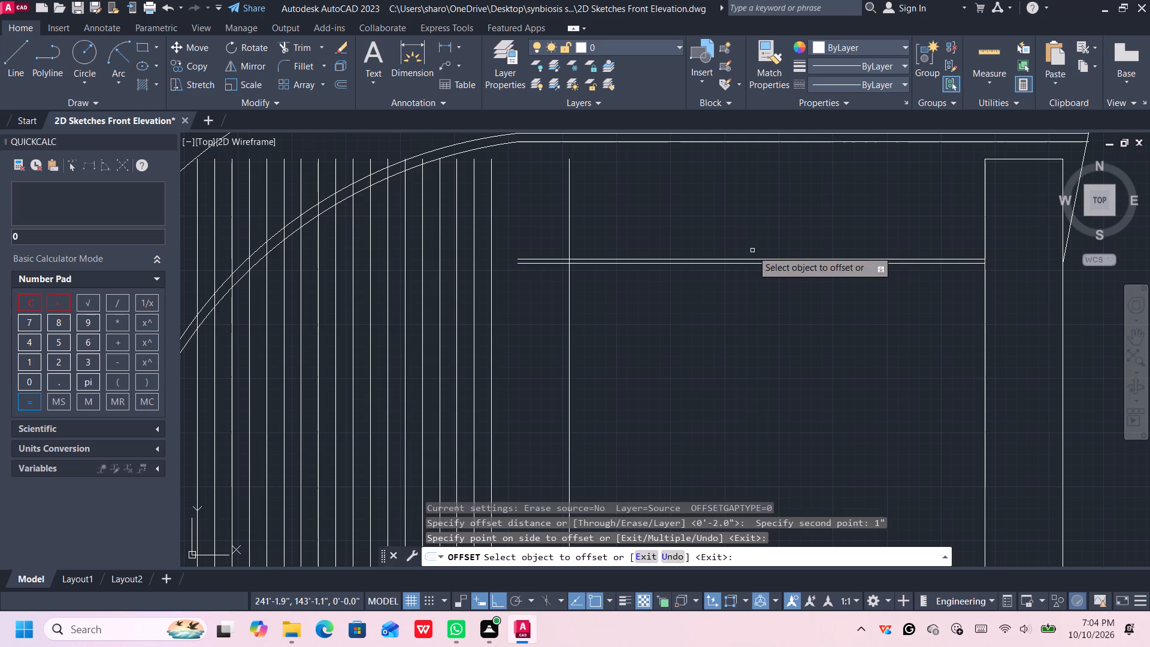
Add five more horizontal lines above by successively offsetting the topmost new line 1" upward.
{"action": "left_click", "coordinate": [752, 259]}
{"action": "left_click", "coordinate": [754, 238]}
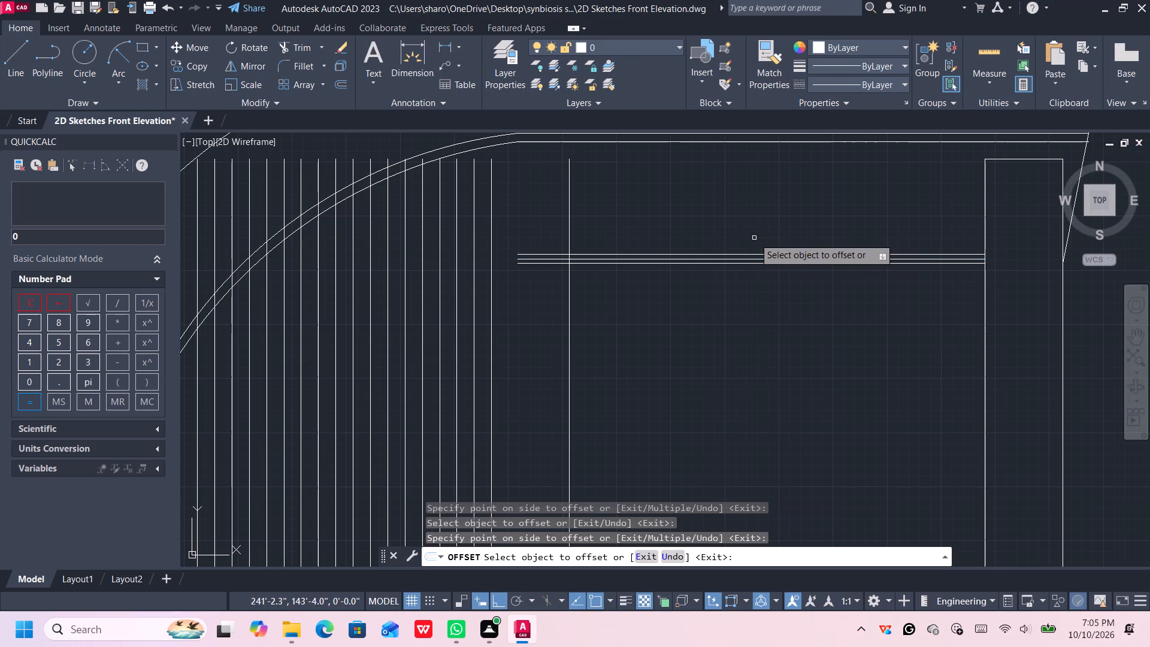
{"action": "left_click", "coordinate": [757, 253]}
{"action": "left_click", "coordinate": [757, 239]}
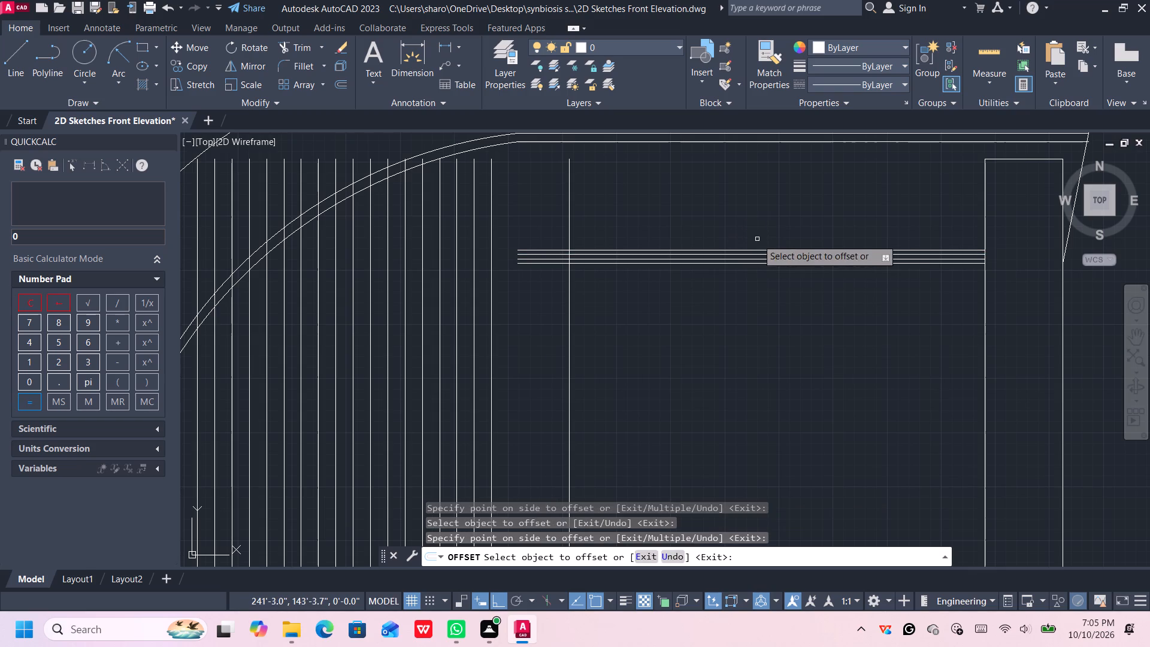
{"action": "left_click", "coordinate": [759, 250]}
{"action": "left_click", "coordinate": [760, 232]}
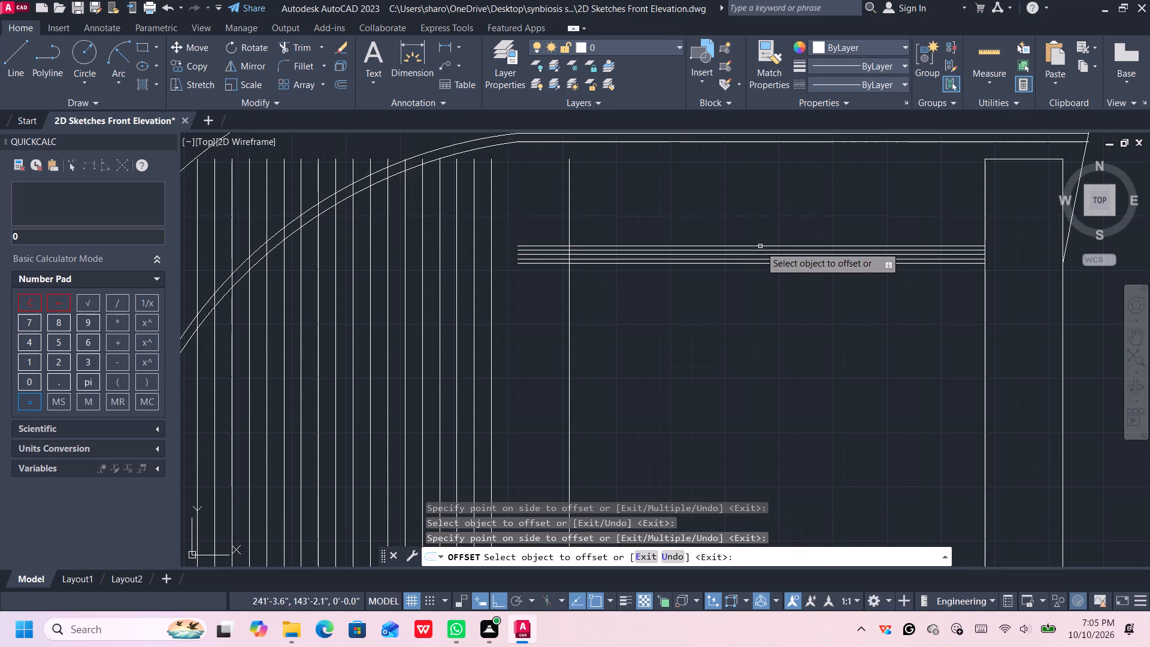
{"action": "left_click", "coordinate": [760, 246]}
{"action": "left_click", "coordinate": [760, 229]}
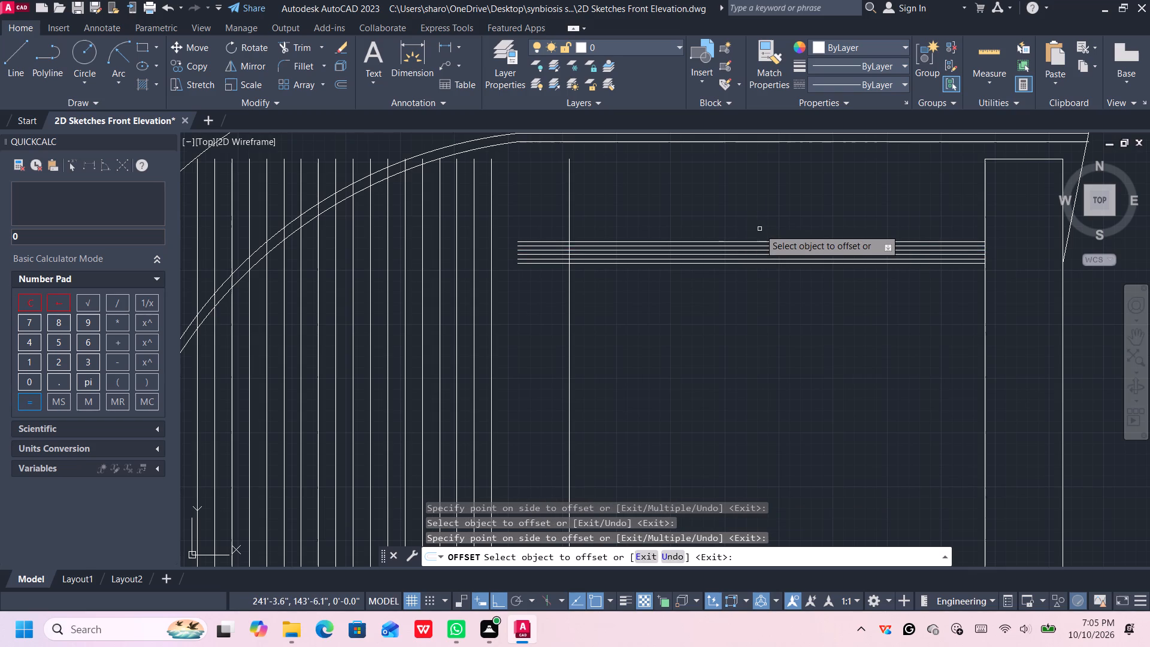
{"action": "left_click", "coordinate": [759, 241]}
{"action": "left_click", "coordinate": [764, 222]}
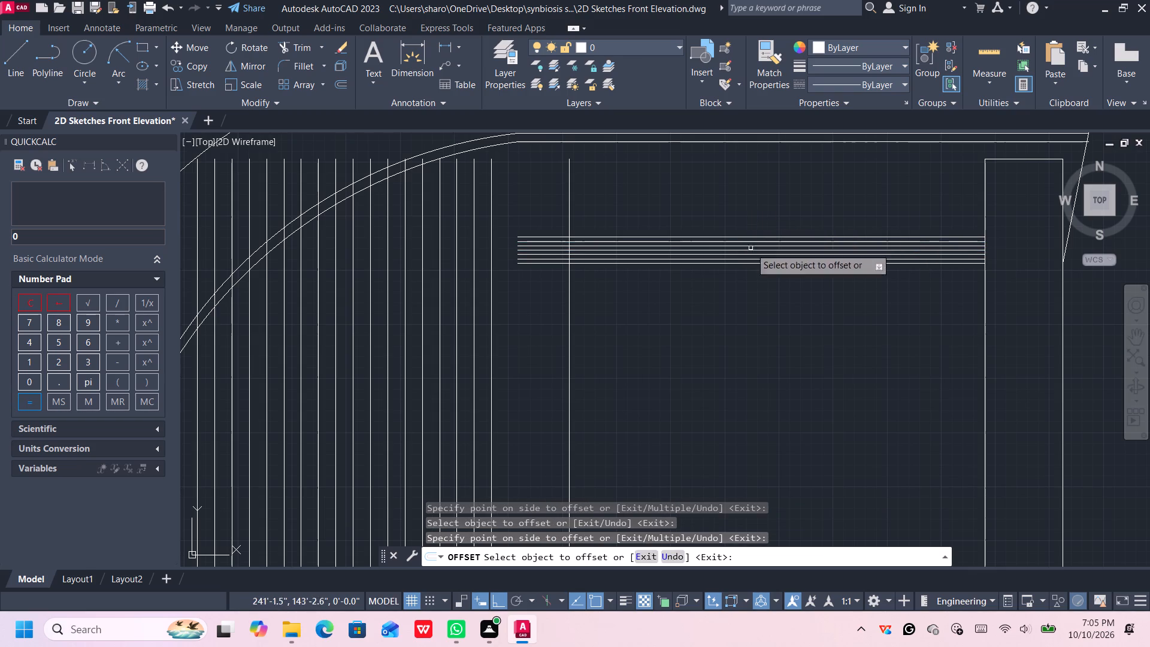
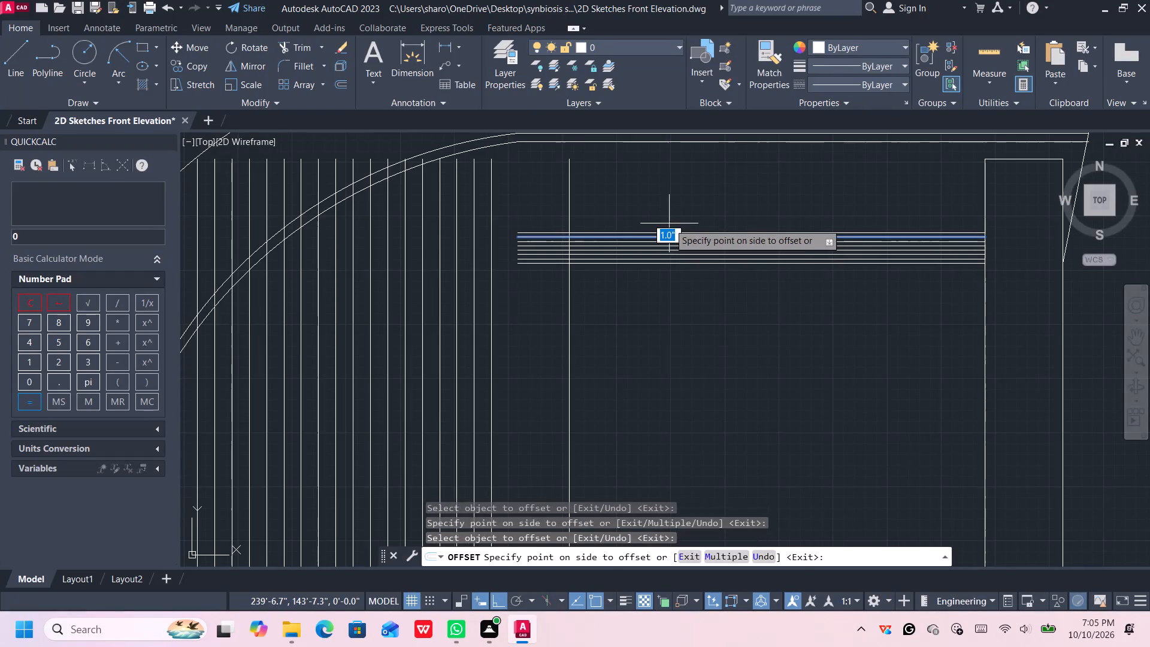
Continue the 1" upward offsets inside the tower opening, adding seven more horizontal lines, each from the topmost line.
{"action": "left_click", "coordinate": [669, 223]}
{"action": "left_click", "coordinate": [670, 232]}
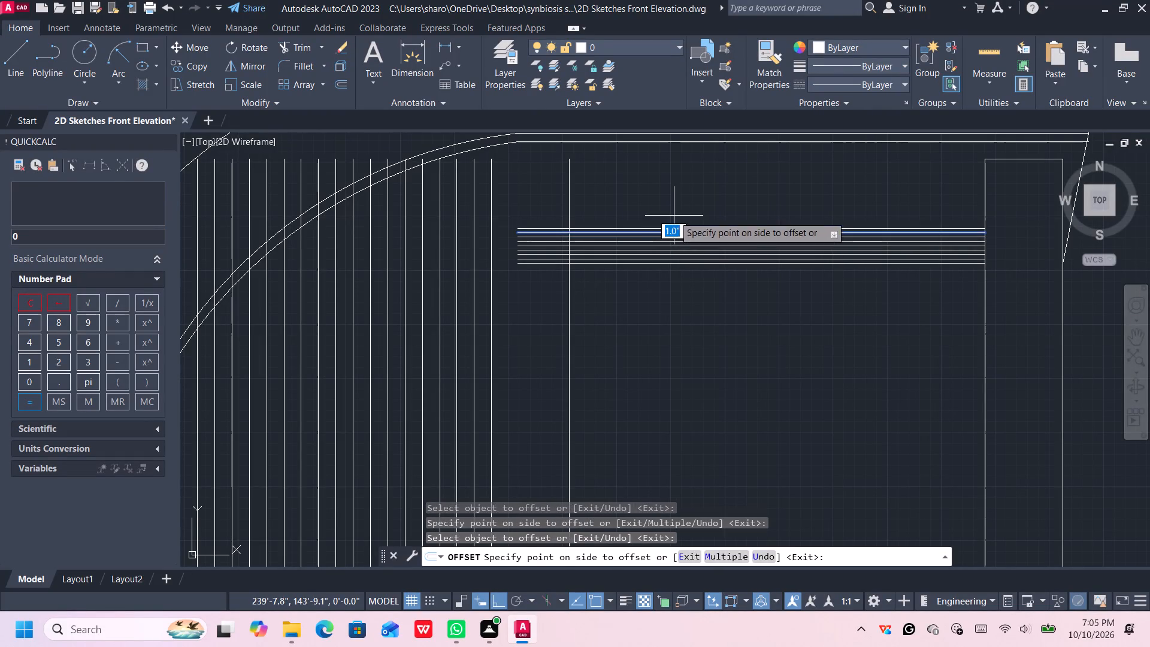
{"action": "left_click", "coordinate": [674, 216]}
{"action": "left_click", "coordinate": [679, 228]}
{"action": "left_click", "coordinate": [681, 210]}
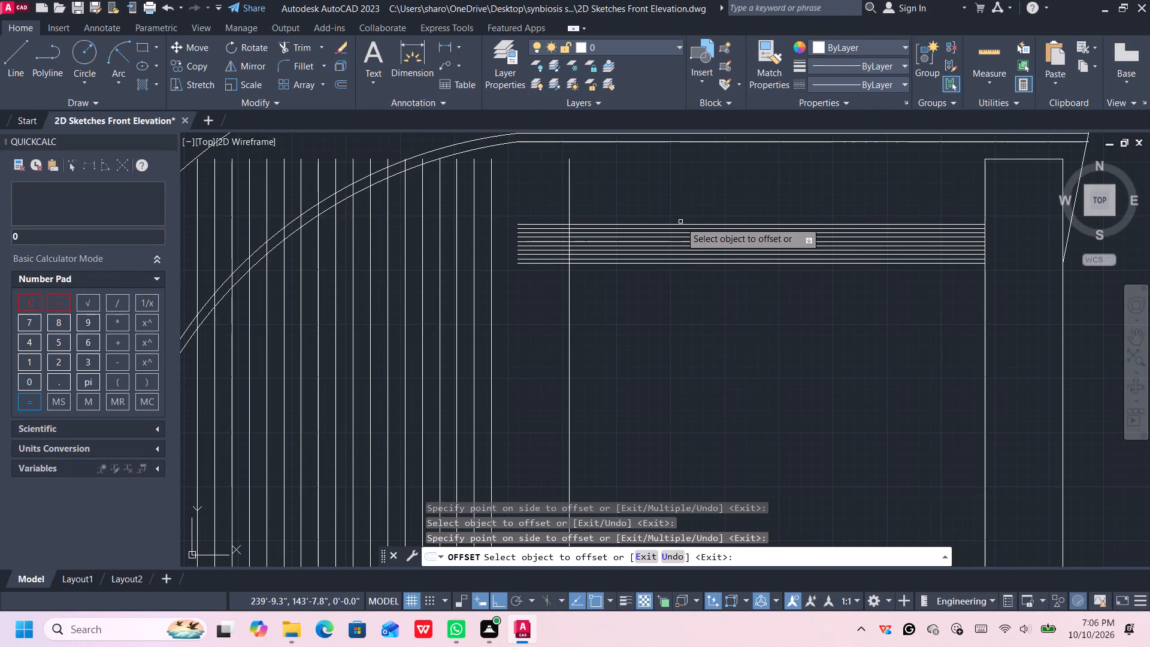
{"action": "left_click", "coordinate": [682, 225]}
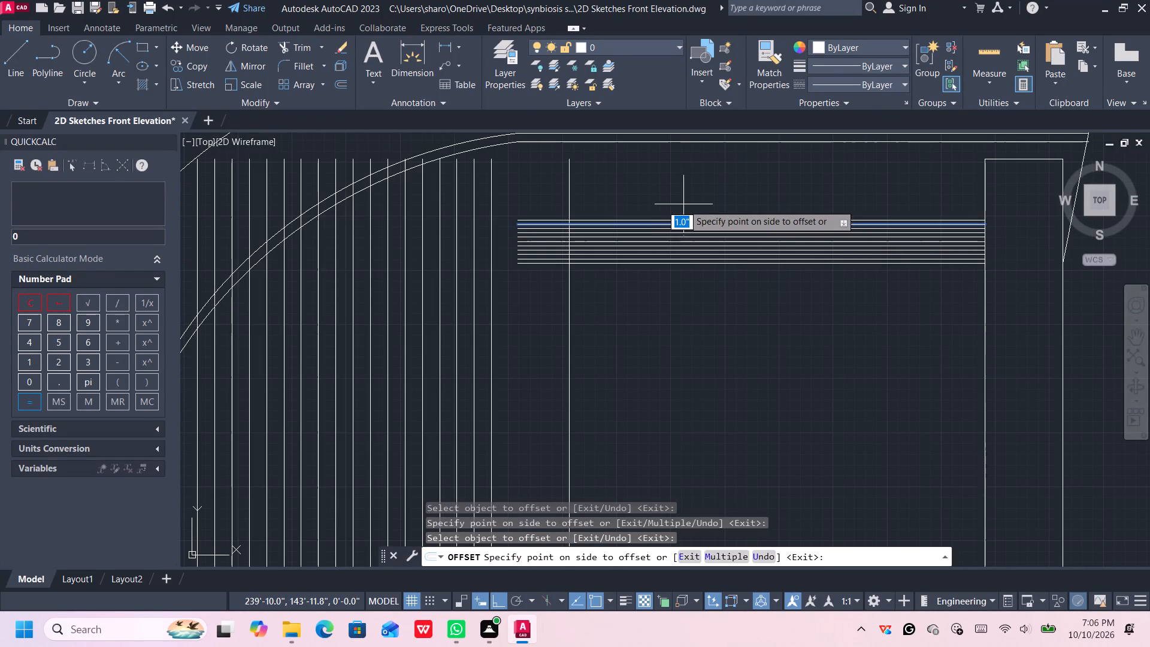
{"action": "left_click", "coordinate": [683, 204]}
{"action": "left_click_drag", "start_coordinate": [686, 218], "coordinate": [688, 210]}
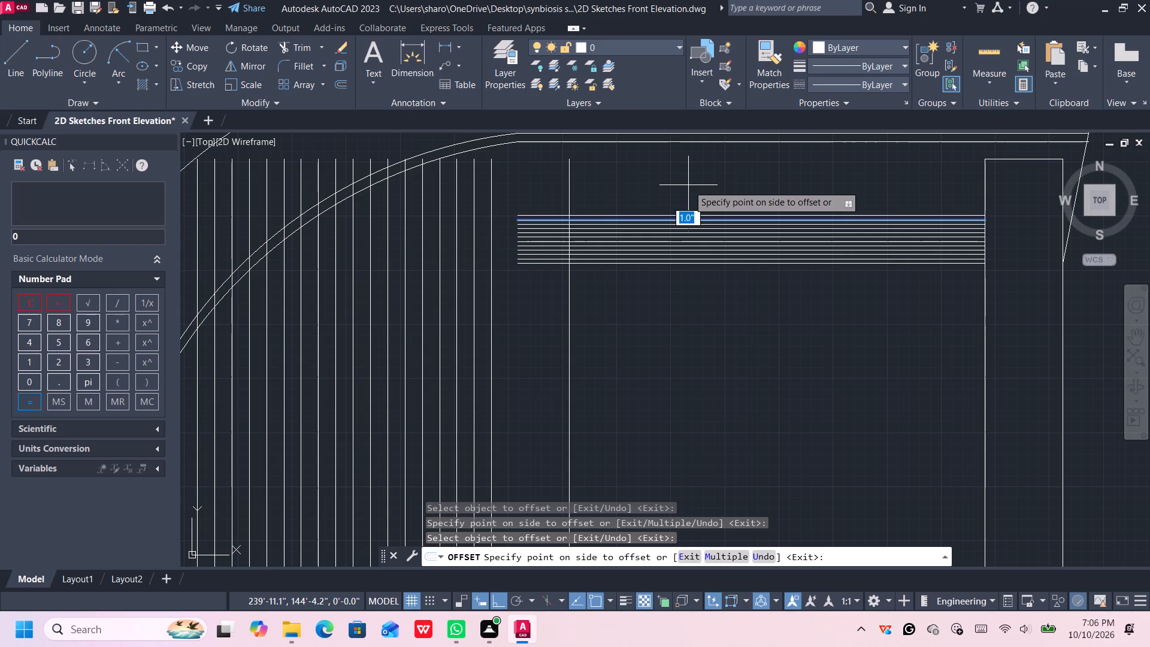
{"action": "left_click", "coordinate": [688, 185]}
{"action": "left_click", "coordinate": [692, 216]}
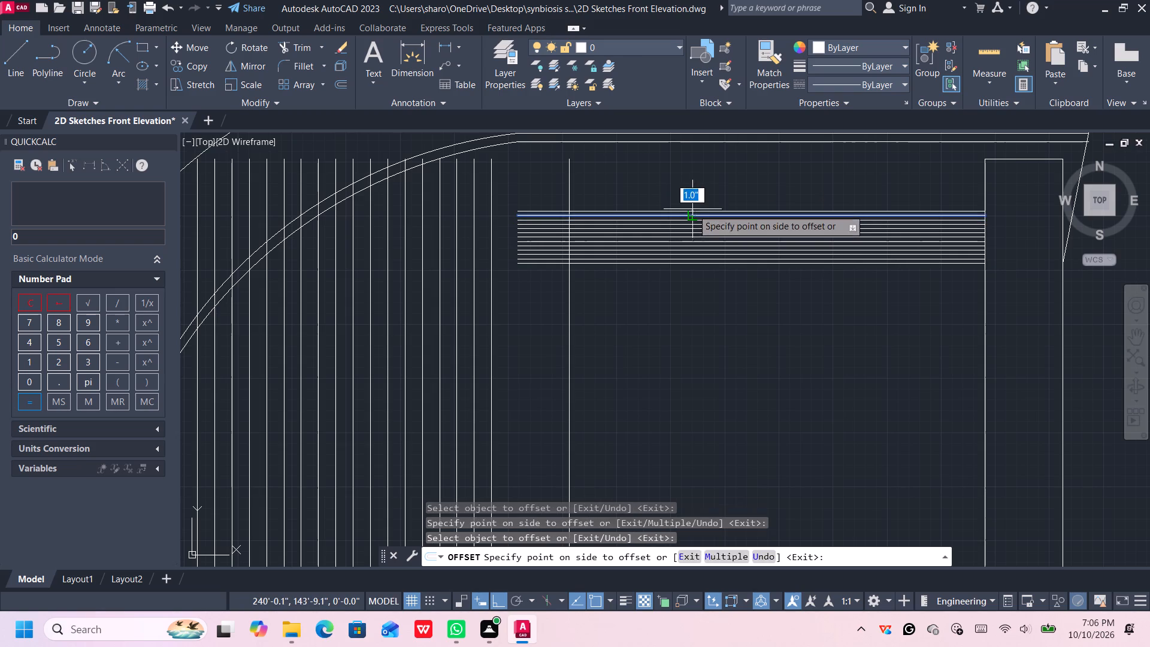
{"action": "left_click", "coordinate": [692, 196]}
{"action": "left_click", "coordinate": [691, 209]}
{"action": "left_click", "coordinate": [694, 185]}
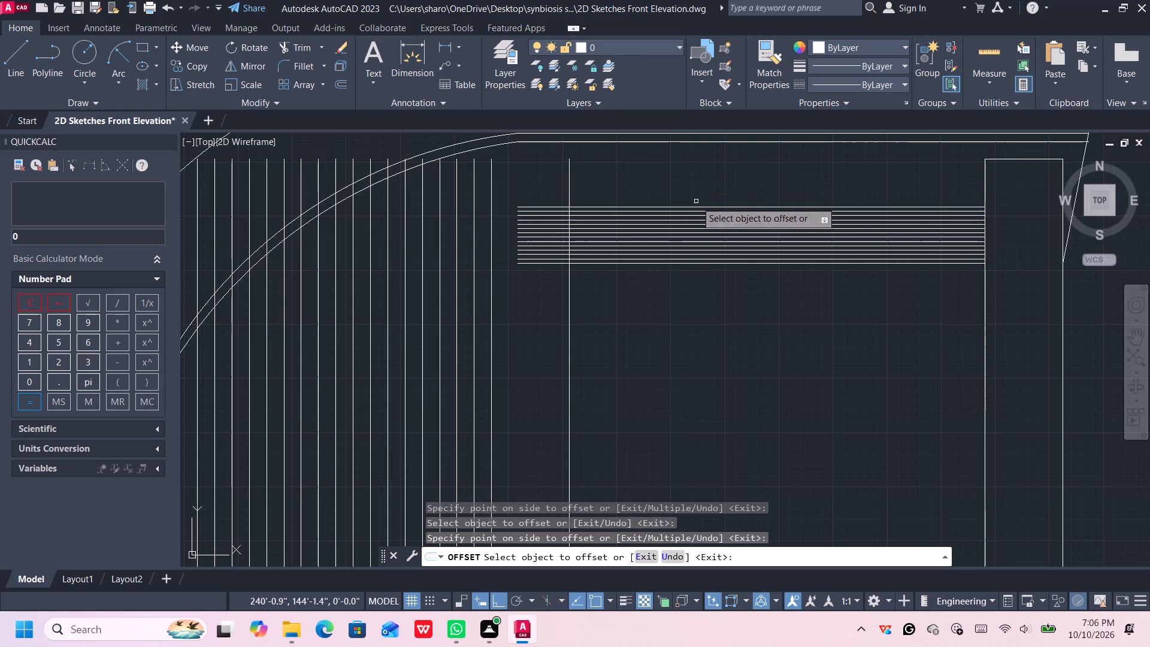
Add six more horizontal lines by successively offsetting the topmost line 1" upward.
{"action": "left_click", "coordinate": [697, 205]}
{"action": "left_click", "coordinate": [704, 177]}
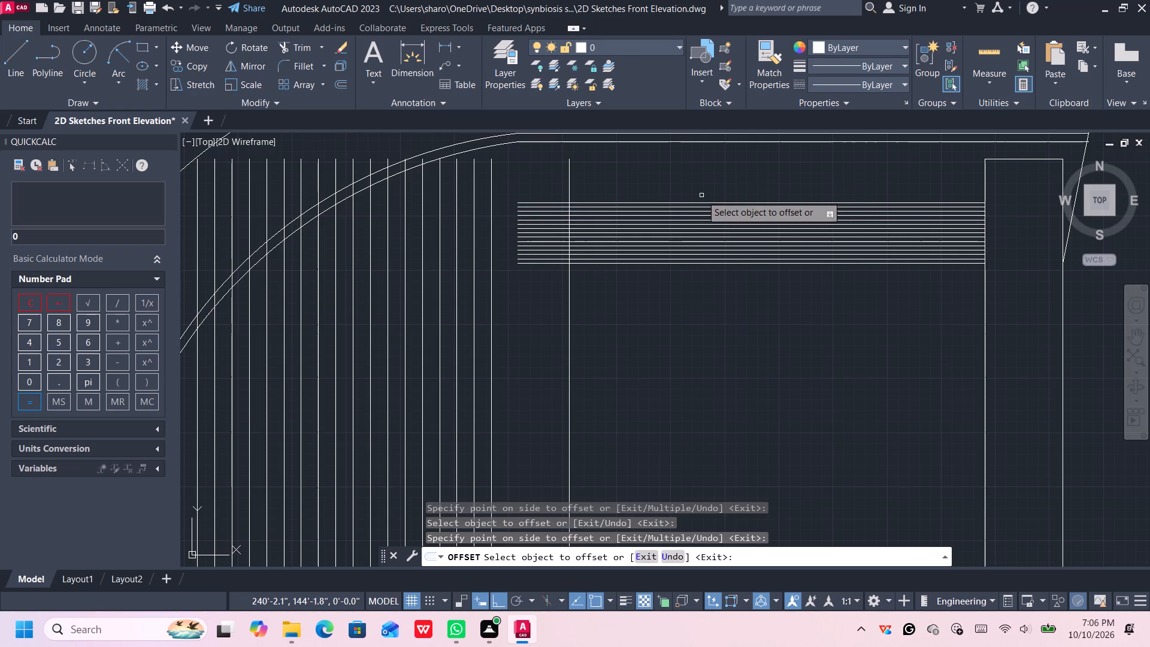
{"action": "left_click", "coordinate": [702, 201]}
{"action": "left_click", "coordinate": [705, 185]}
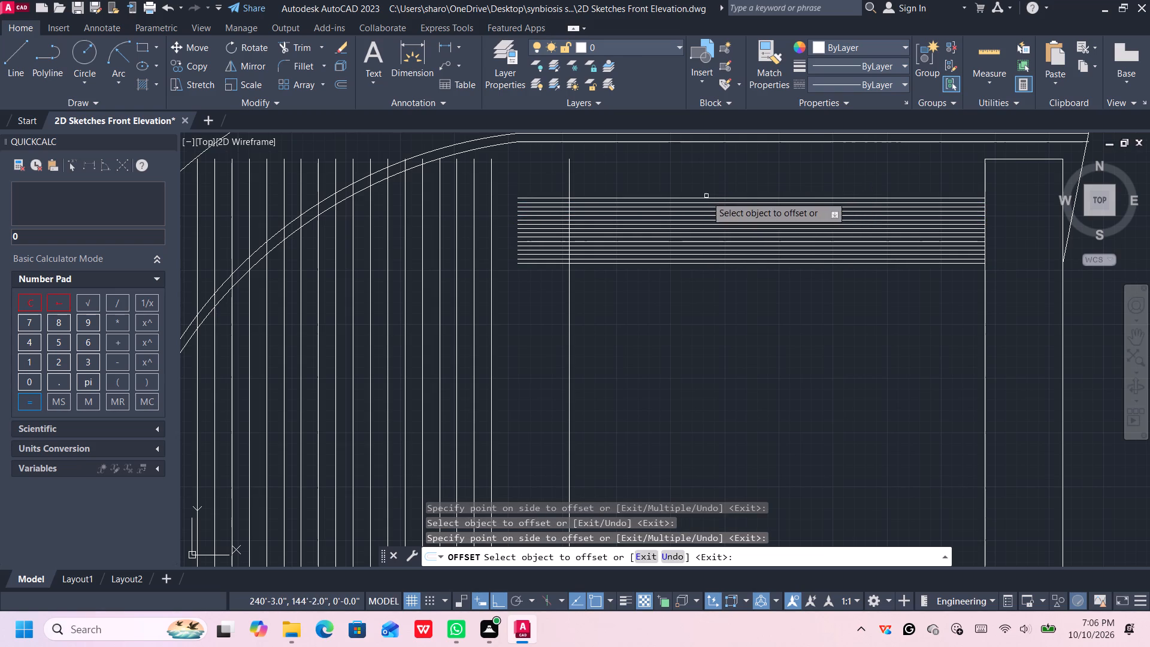
{"action": "left_click", "coordinate": [706, 198]}
{"action": "left_click", "coordinate": [707, 183]}
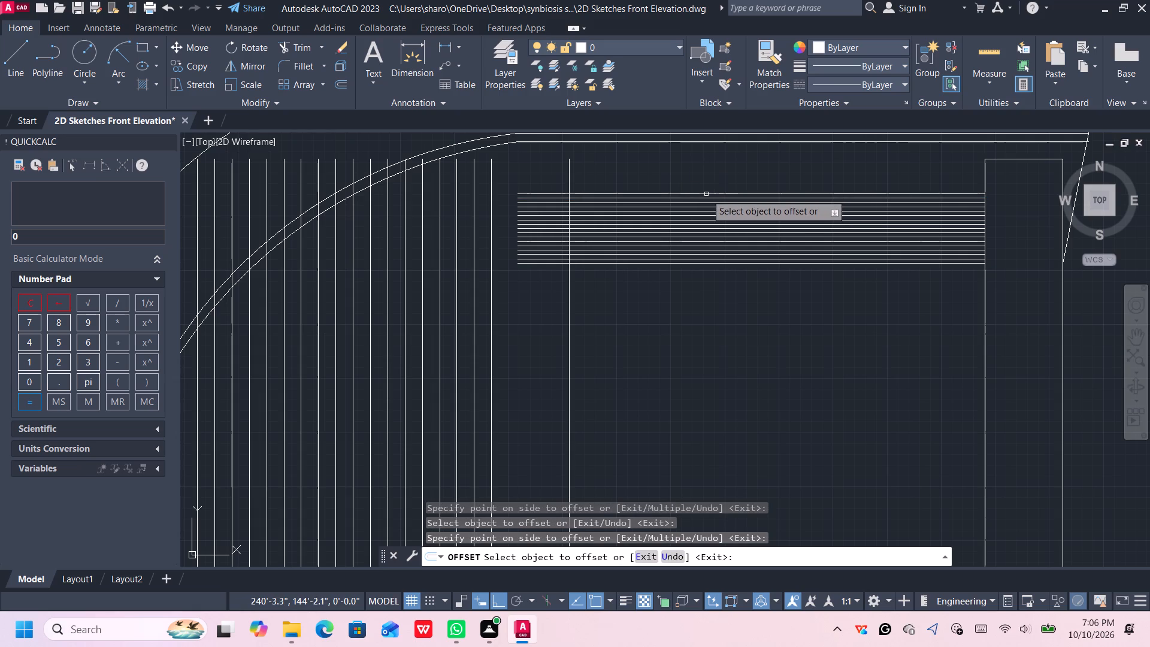
{"action": "left_click", "coordinate": [706, 194]}
{"action": "left_click", "coordinate": [706, 174]}
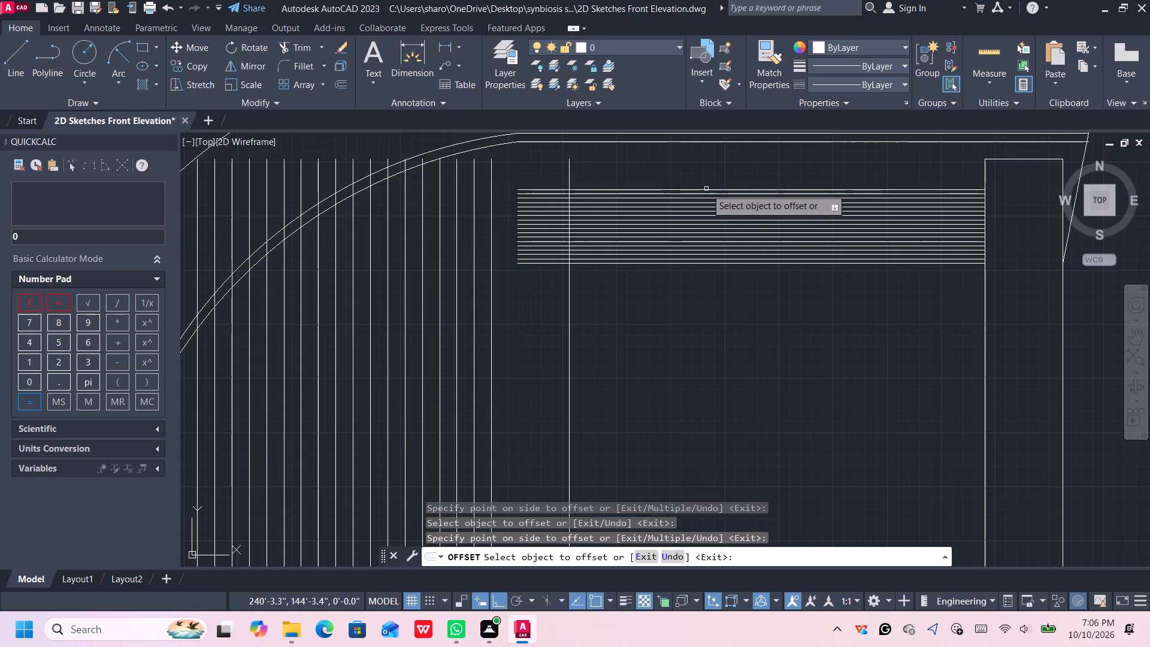
{"action": "left_click", "coordinate": [706, 189]}
{"action": "left_click", "coordinate": [707, 176]}
{"action": "left_click", "coordinate": [707, 186]}
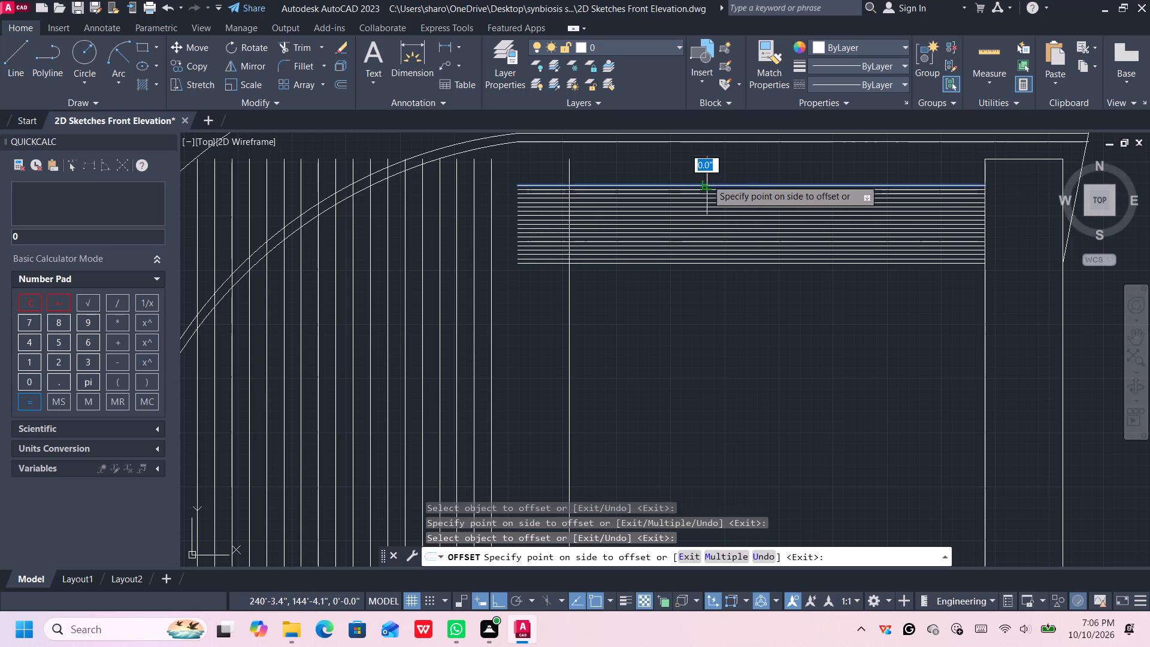
{"action": "left_click", "coordinate": [707, 169]}
Add five more 1" upward offsets of the topmost line, up to the level of the adjoining pillar's top edge.
{"action": "left_click", "coordinate": [709, 180]}
{"action": "left_click", "coordinate": [709, 170]}
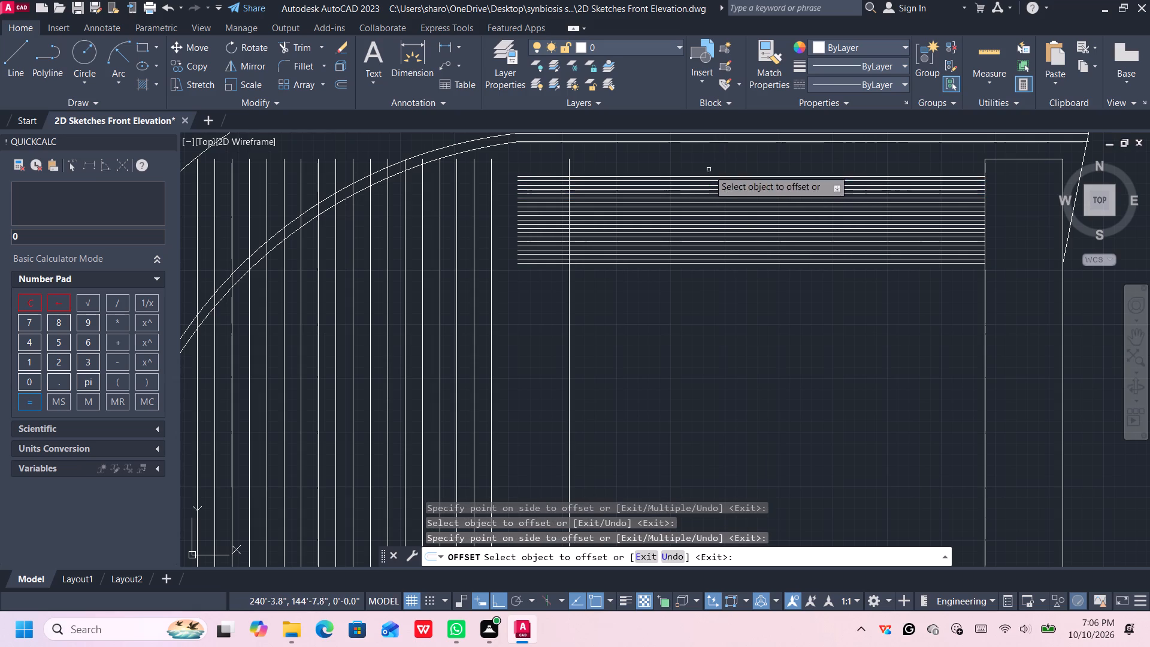
{"action": "left_click", "coordinate": [710, 176]}
{"action": "left_click", "coordinate": [713, 167]}
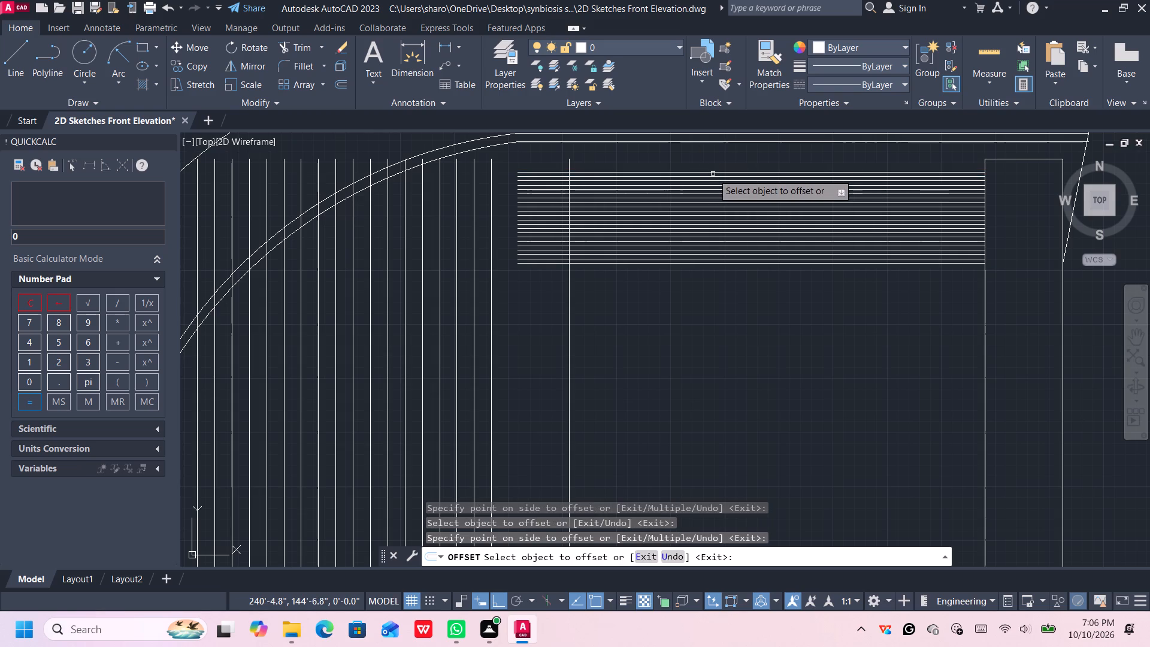
{"action": "left_click", "coordinate": [713, 173]}
{"action": "left_click", "coordinate": [713, 166]}
{"action": "left_click", "coordinate": [712, 168]}
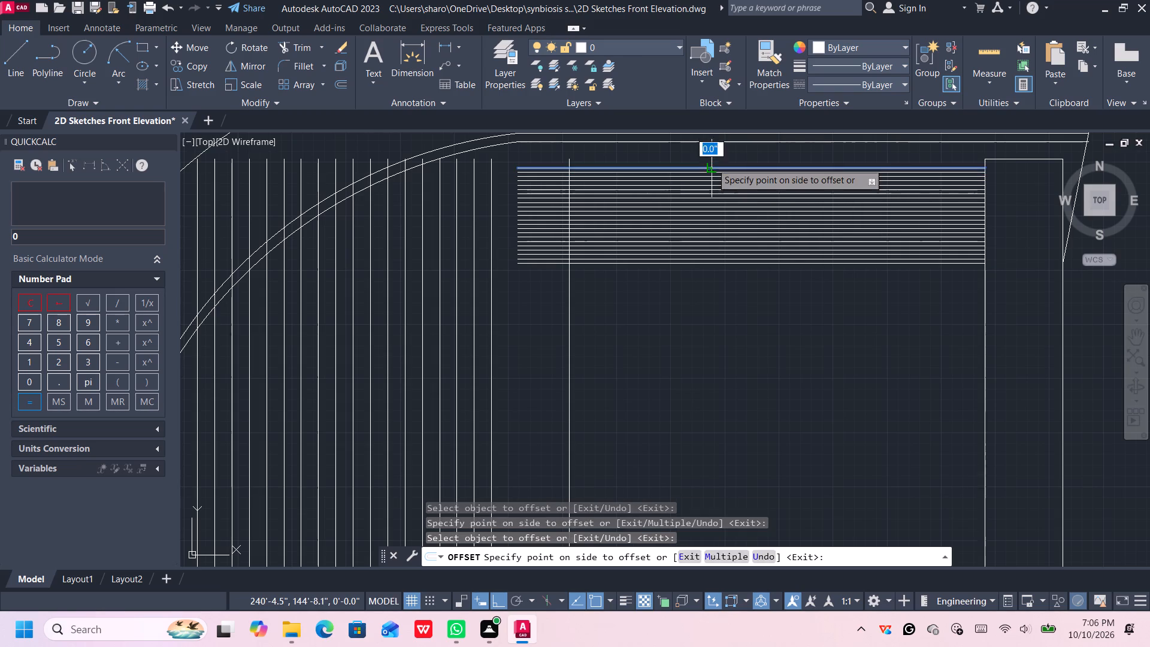
{"action": "left_click", "coordinate": [712, 155]}
{"action": "left_click", "coordinate": [712, 164]}
{"action": "left_click", "coordinate": [712, 156]}
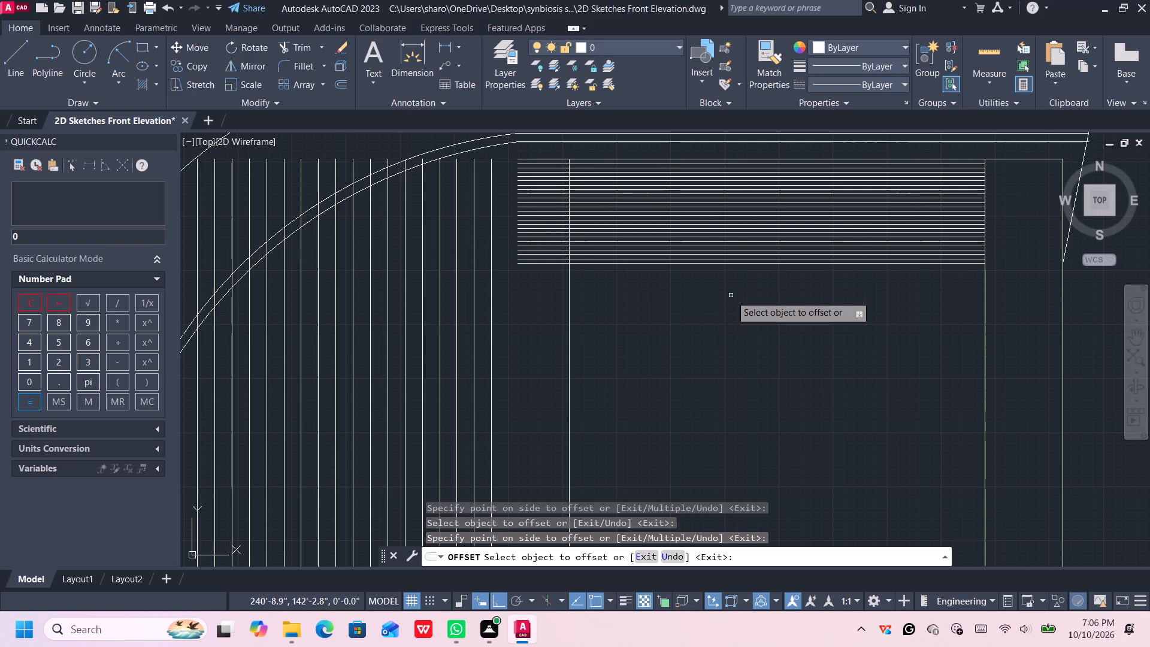
Add three final 1" upward offsets above the pillar's top level, stopping just below the double band line, and end Offset.
{"action": "left_click", "coordinate": [790, 159]}
{"action": "left_click", "coordinate": [789, 149]}
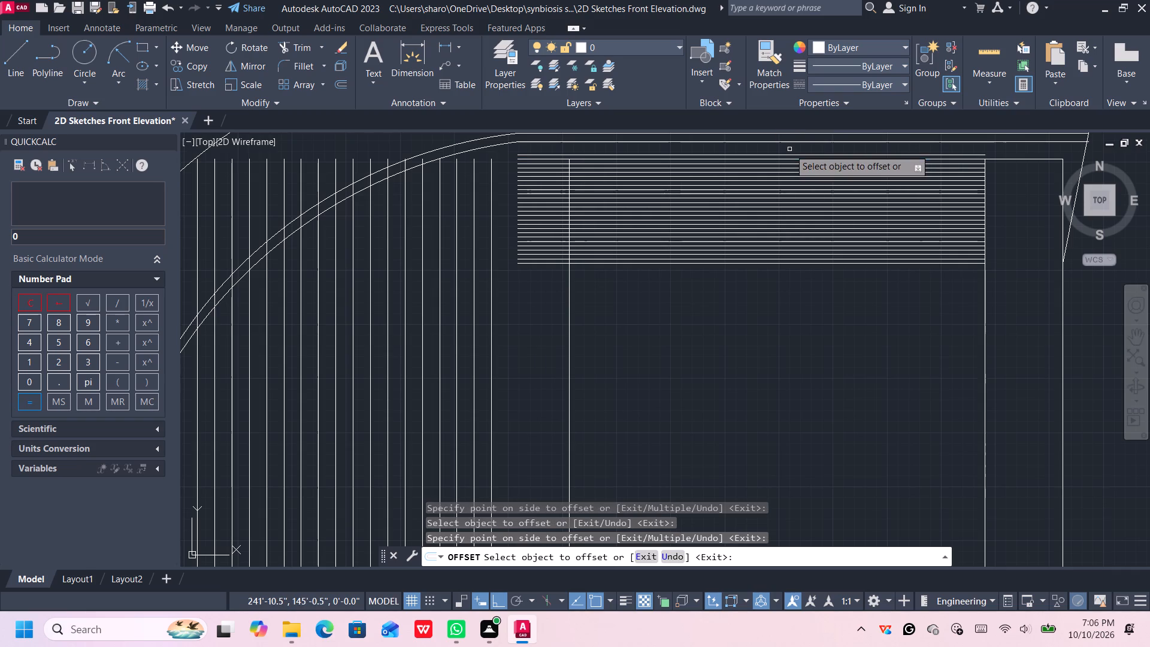
{"action": "left_click", "coordinate": [789, 155]}
{"action": "left_click", "coordinate": [786, 146]}
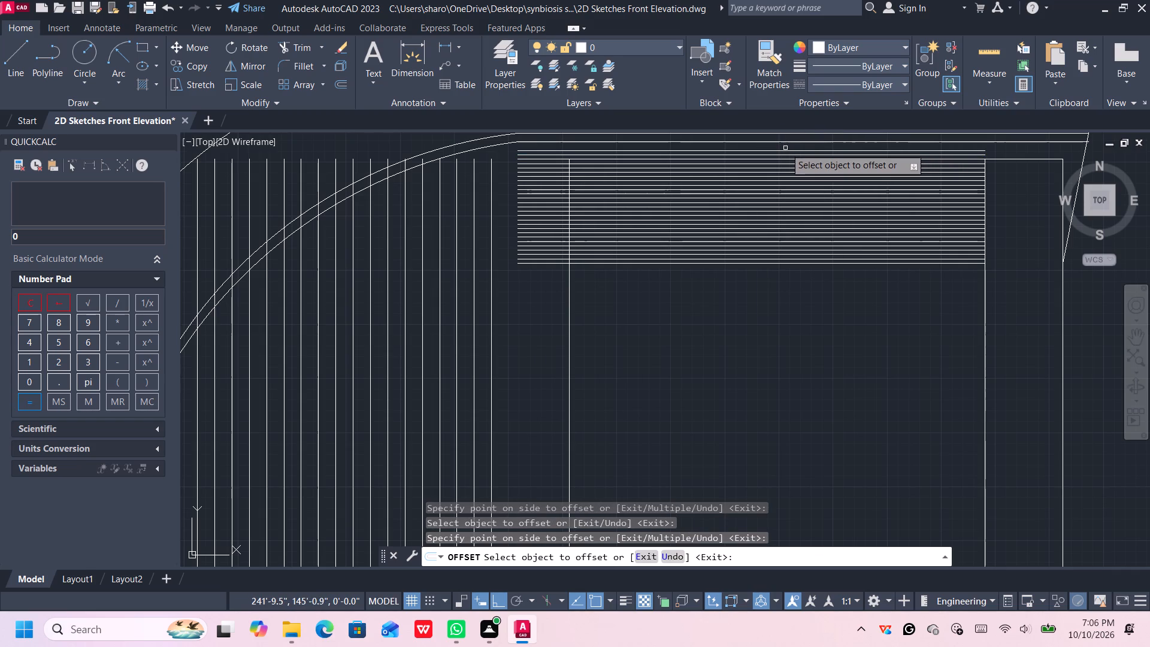
{"action": "left_click", "coordinate": [787, 150]}
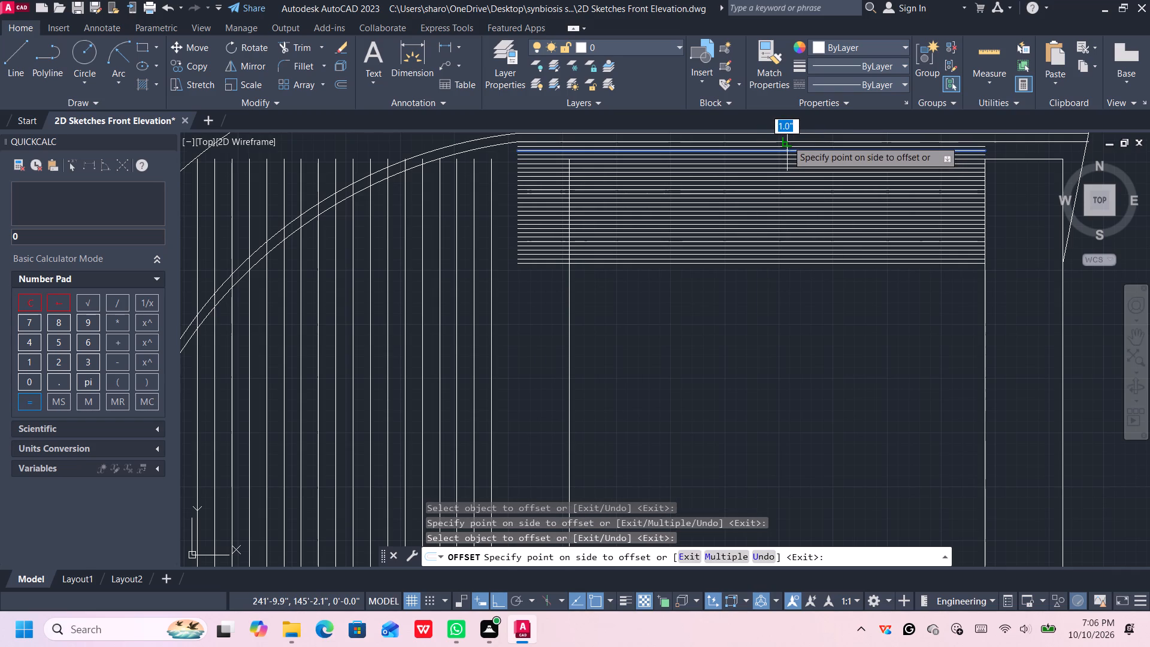
{"action": "left_click", "coordinate": [787, 140]}
{"action": "key", "text": "Escape"}
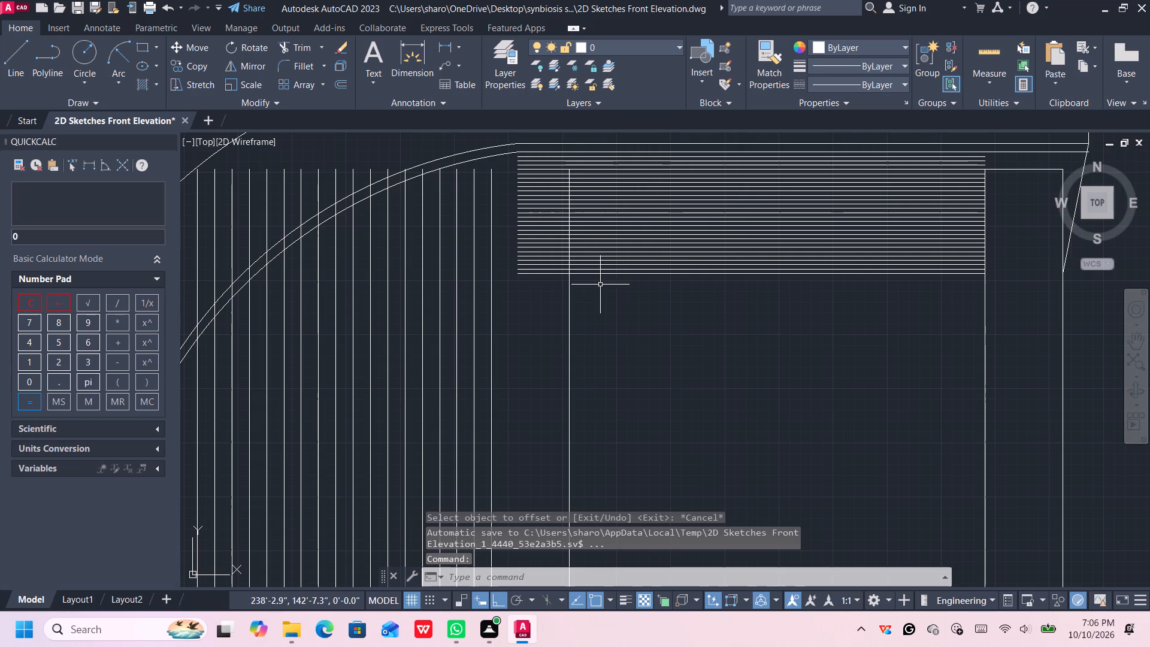
Shorten the vertical line crossing the horizontal stack by moving its top endpoint down to the lowest horizontal line.
{"action": "scroll", "coordinate": [593, 278], "scroll_direction": "up", "scroll_amount": 1}
{"action": "scroll", "coordinate": [565, 264], "scroll_direction": "down", "scroll_amount": 1}
{"action": "middle_click_drag", "start_coordinate": [565, 267], "coordinate": [571, 289]}
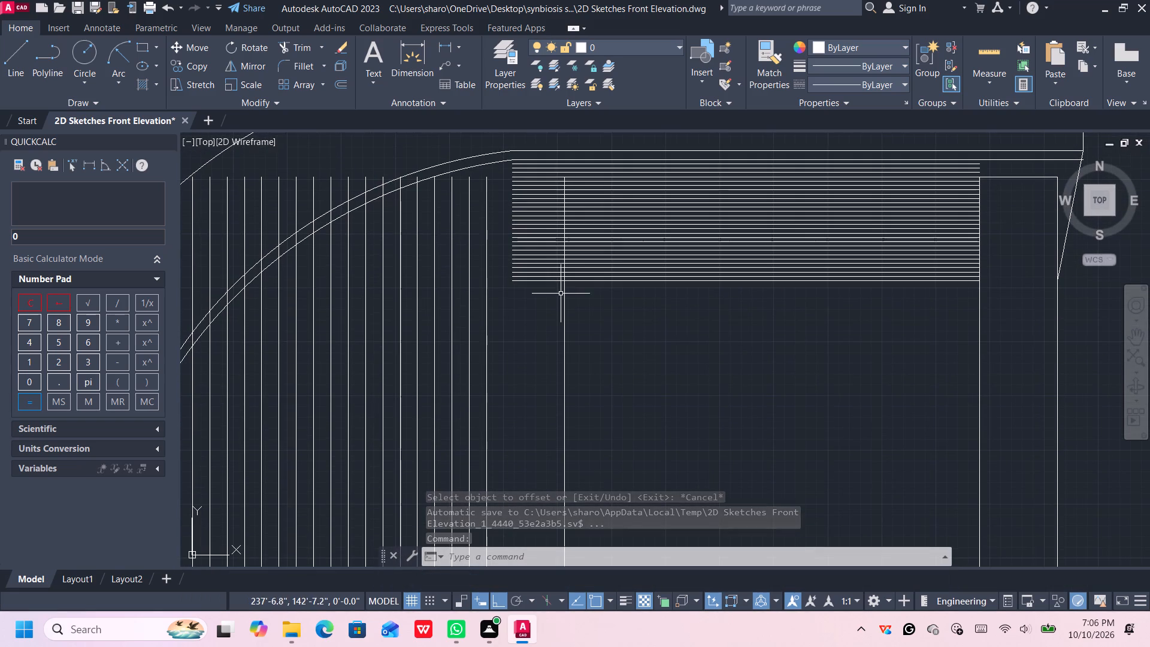
{"action": "left_click", "coordinate": [565, 301]}
{"action": "left_click", "coordinate": [564, 179]}
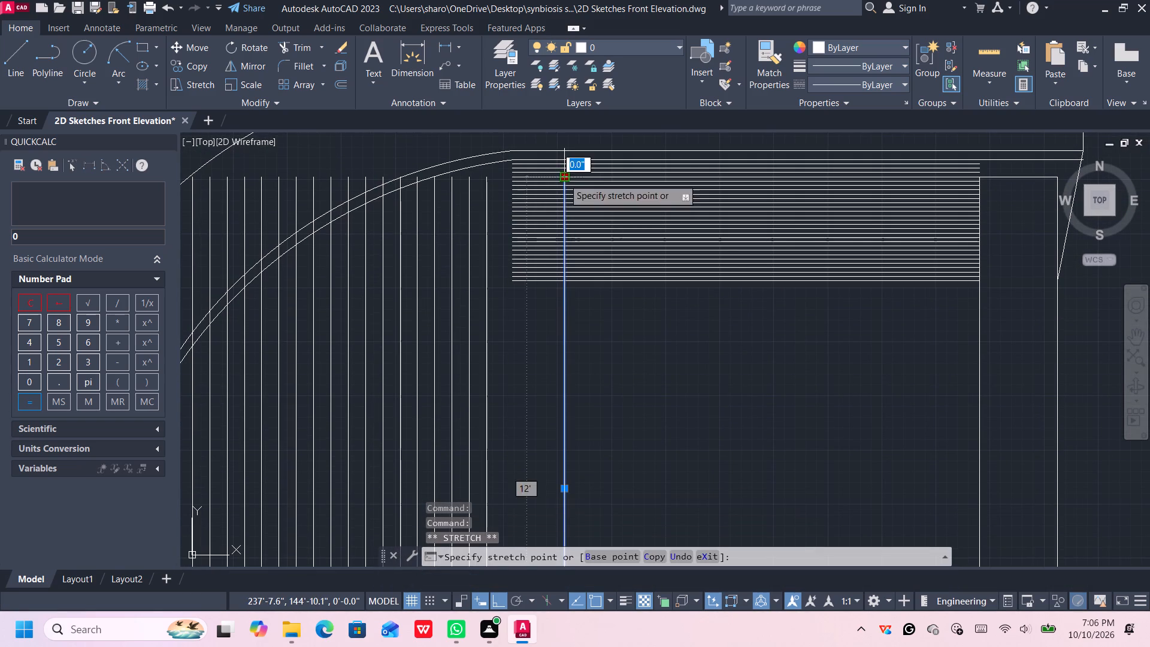
{"action": "left_click", "coordinate": [564, 281]}
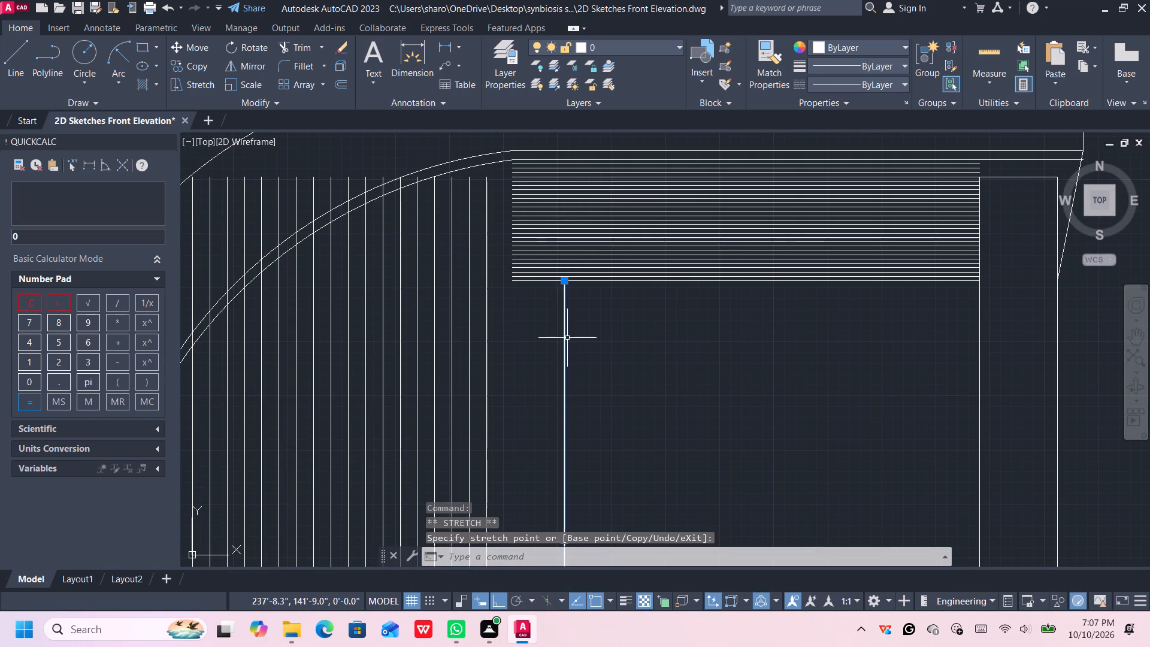
{"action": "key", "text": "Escape"}
Extend the three uppermost horizontal lines and the pillar's top edge to the slanted edge beyond the pillar.
{"action": "scroll", "coordinate": [535, 312], "scroll_direction": "down", "scroll_amount": 2}
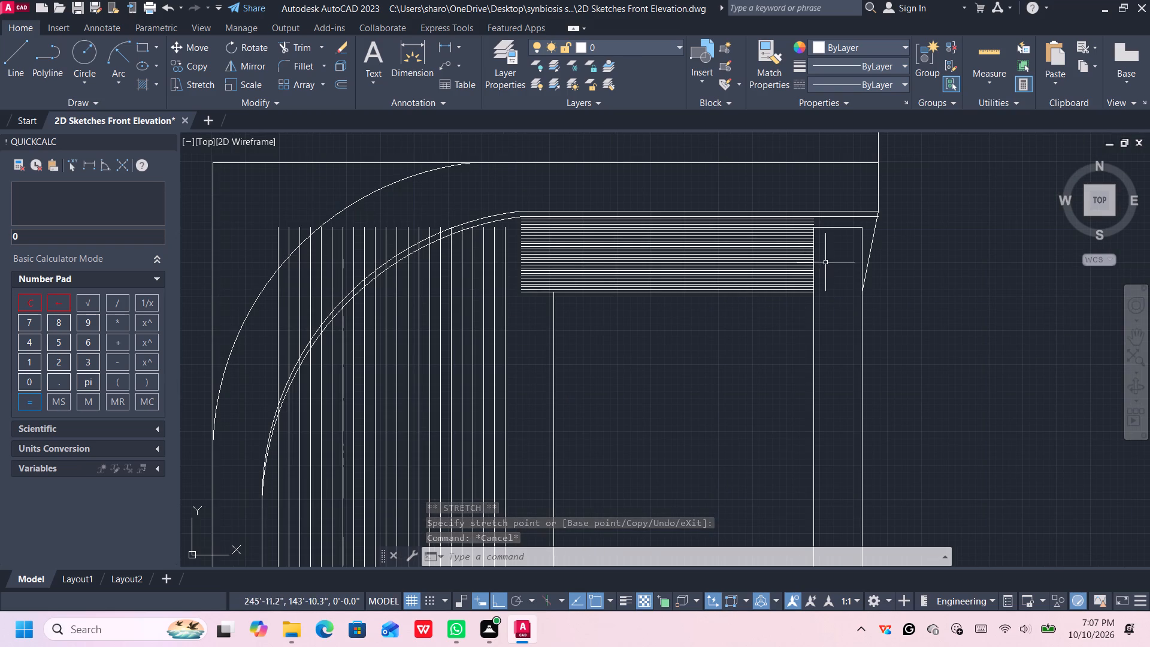
{"action": "middle_click_drag", "start_coordinate": [879, 294], "coordinate": [860, 287]}
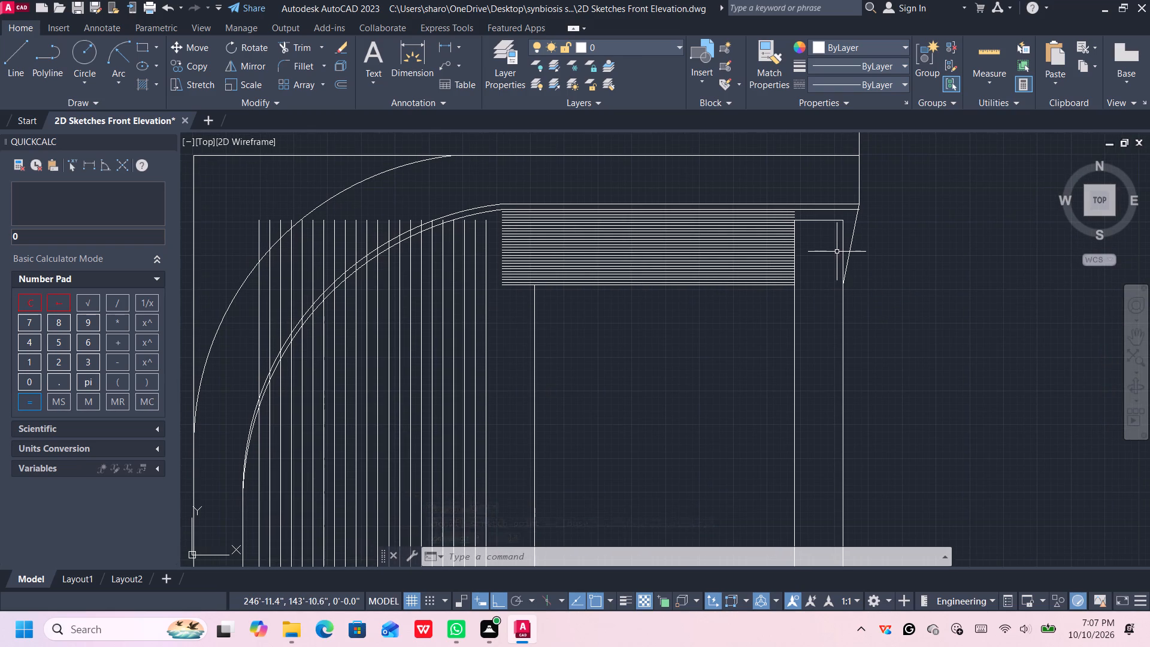
{"action": "scroll", "coordinate": [837, 252], "scroll_direction": "up", "scroll_amount": 2}
{"action": "key", "text": "e"}
{"action": "key", "text": "x"}
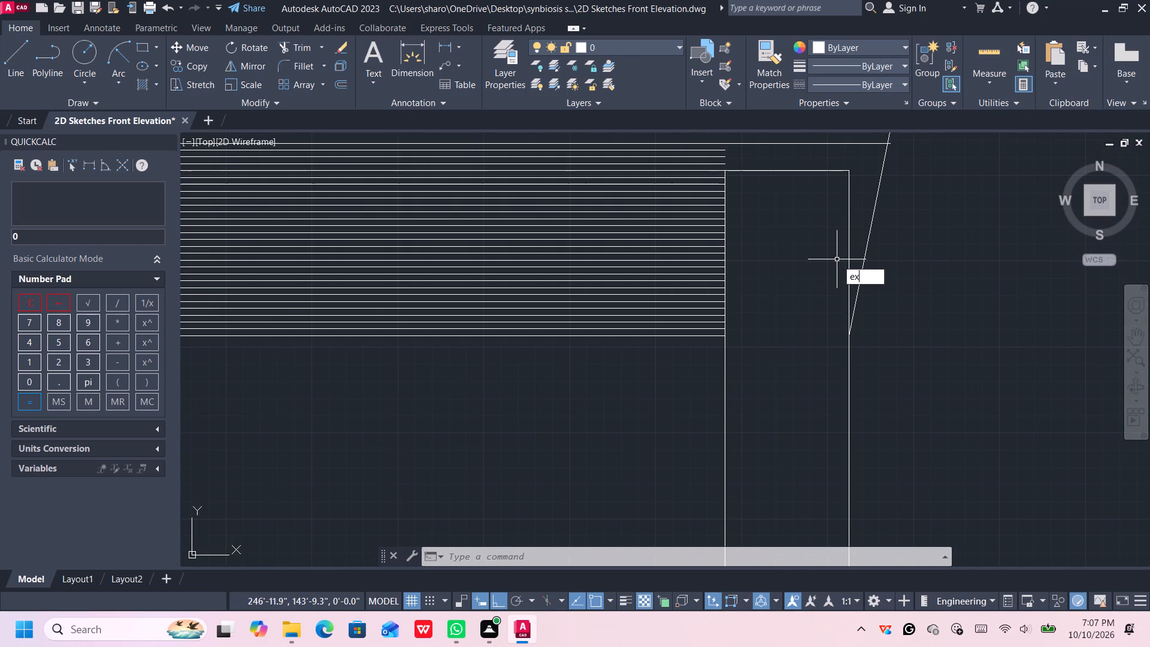
{"action": "key", "text": "Return"}
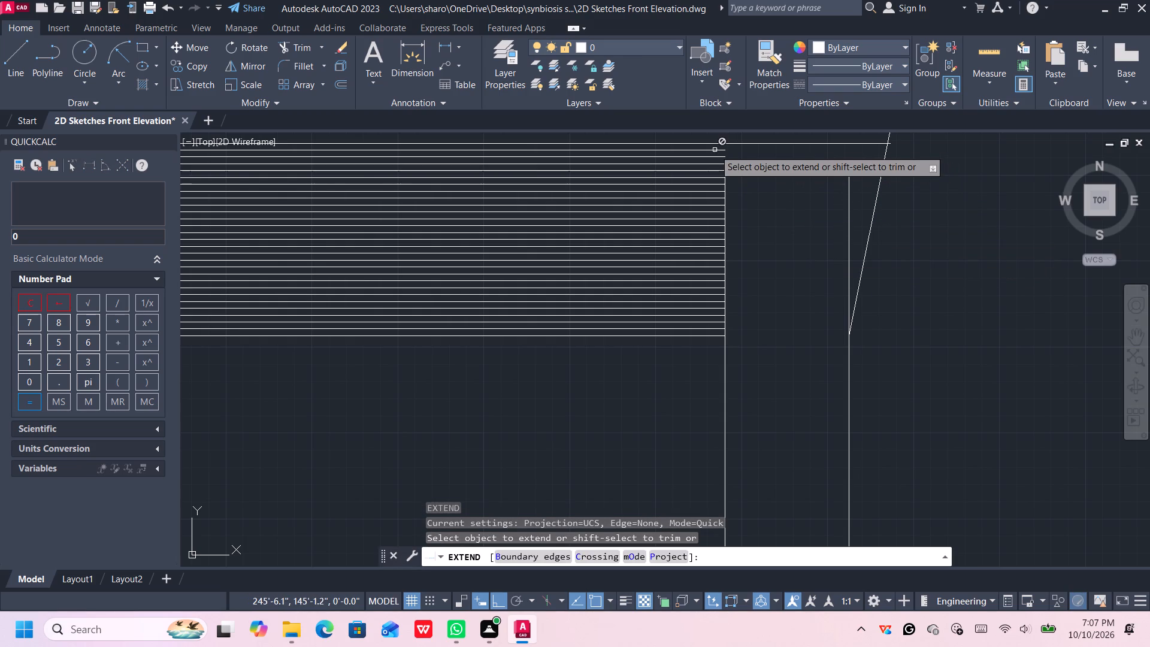
{"action": "left_click", "coordinate": [715, 150]}
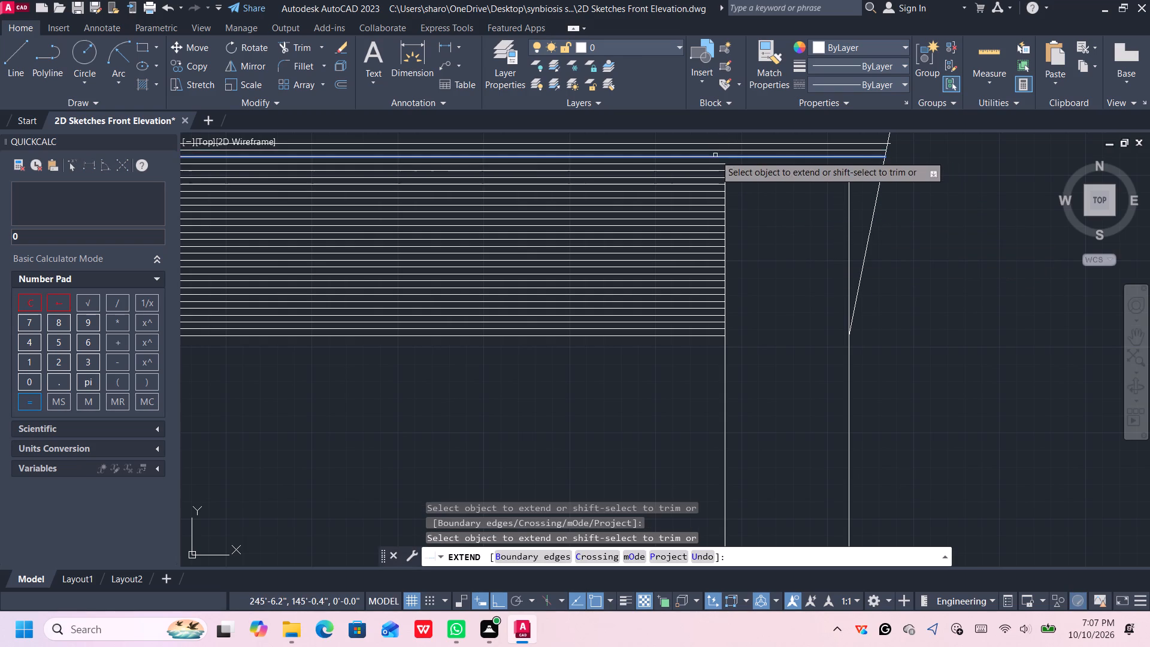
{"action": "left_click", "coordinate": [715, 155]}
{"action": "left_click", "coordinate": [715, 162]}
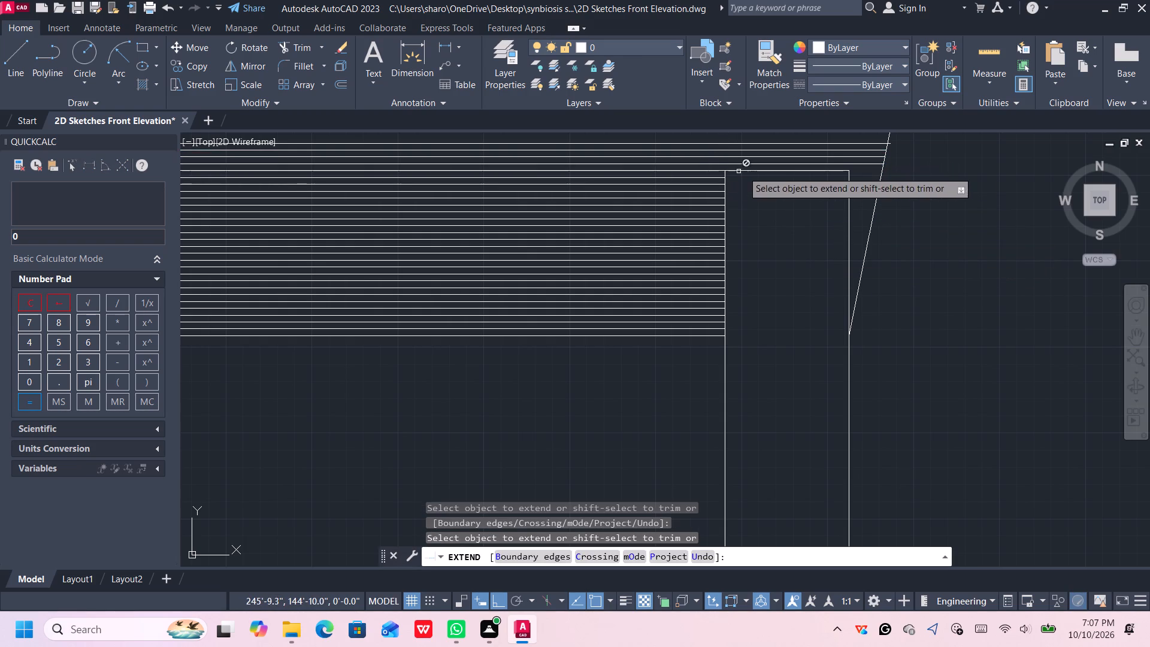
{"action": "left_click", "coordinate": [845, 171]}
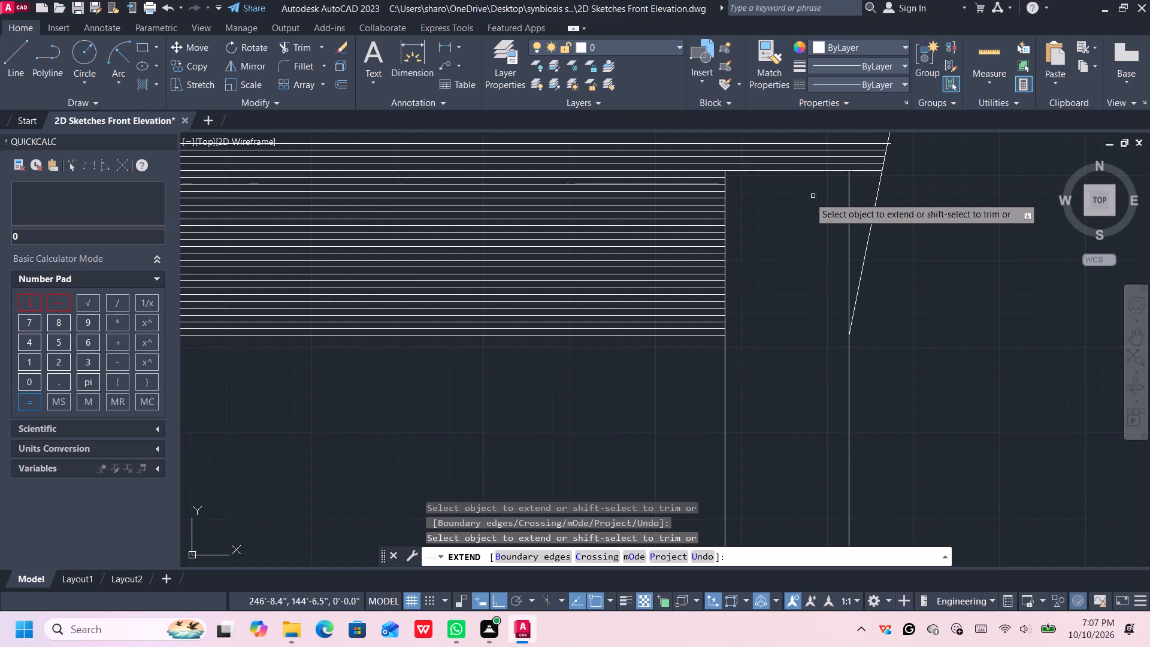
Extend the horizontal lines below the pillar's top edge, except the lowest few, across the pillar to the slanted edge.
{"action": "left_click", "coordinate": [716, 178]}
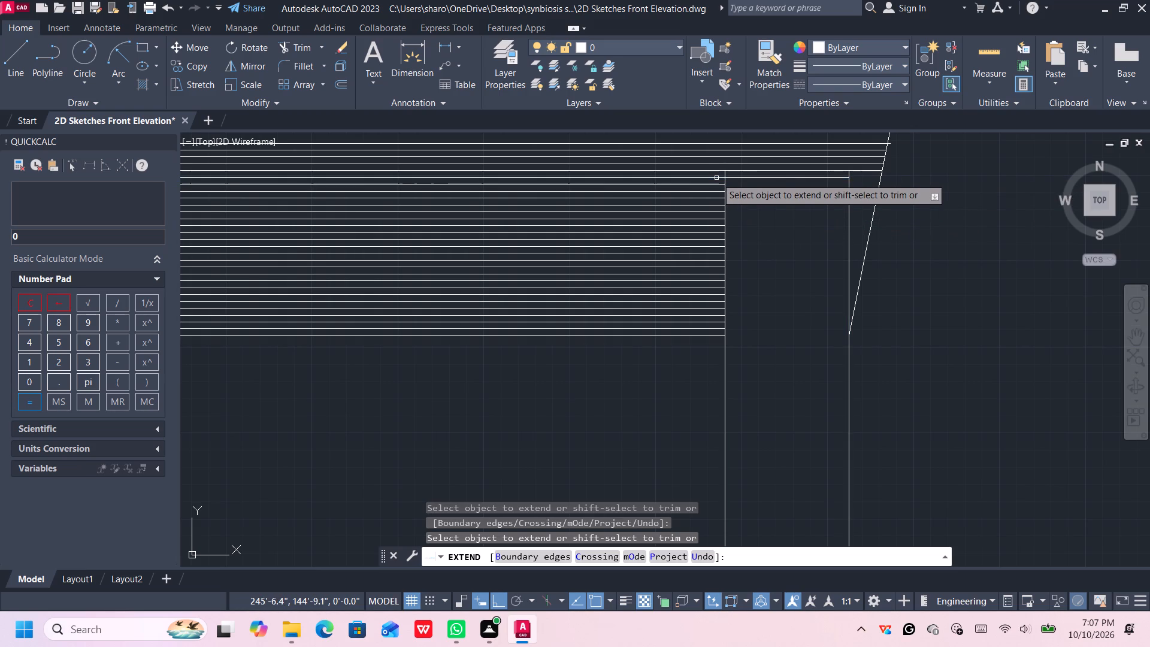
{"action": "left_click", "coordinate": [744, 177]}
{"action": "left_click", "coordinate": [716, 183]}
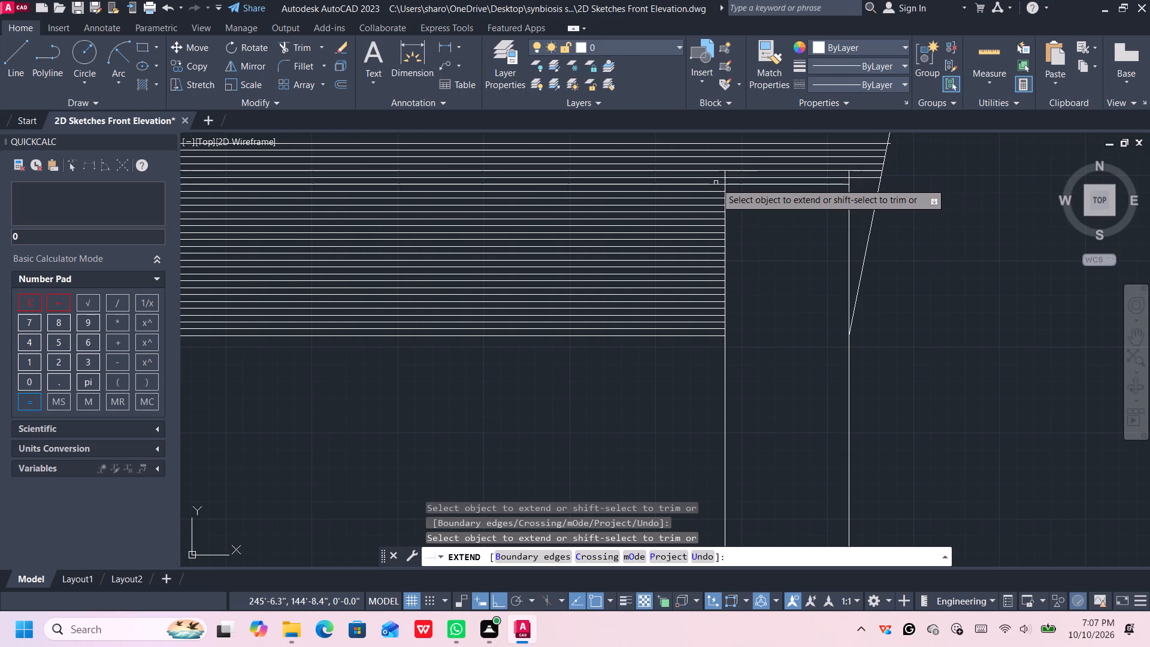
{"action": "left_click", "coordinate": [715, 182]}
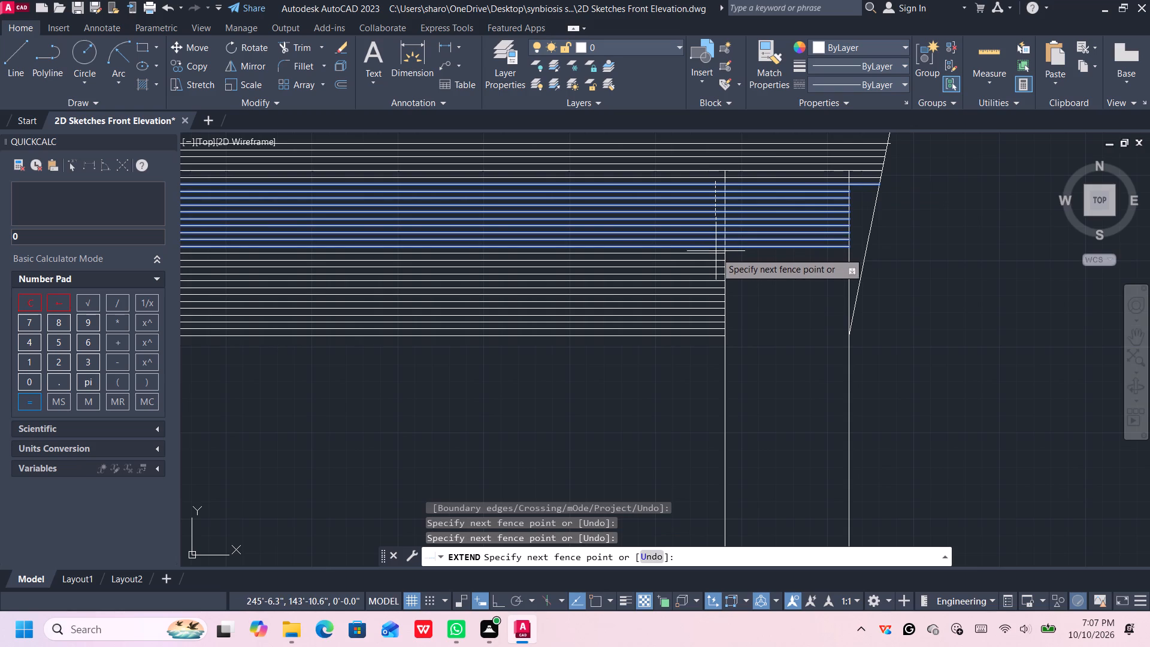
{"action": "left_click", "coordinate": [722, 320]}
{"action": "left_click_drag", "start_coordinate": [786, 339], "coordinate": [785, 318]}
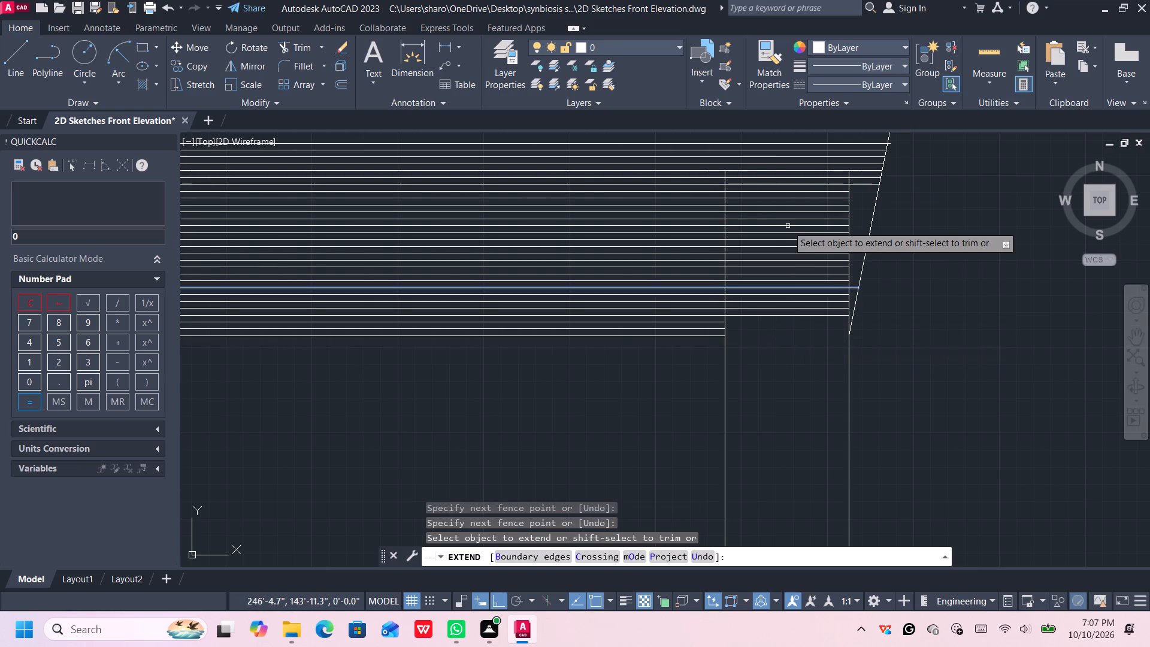
{"action": "left_click_drag", "start_coordinate": [809, 340], "coordinate": [801, 217]}
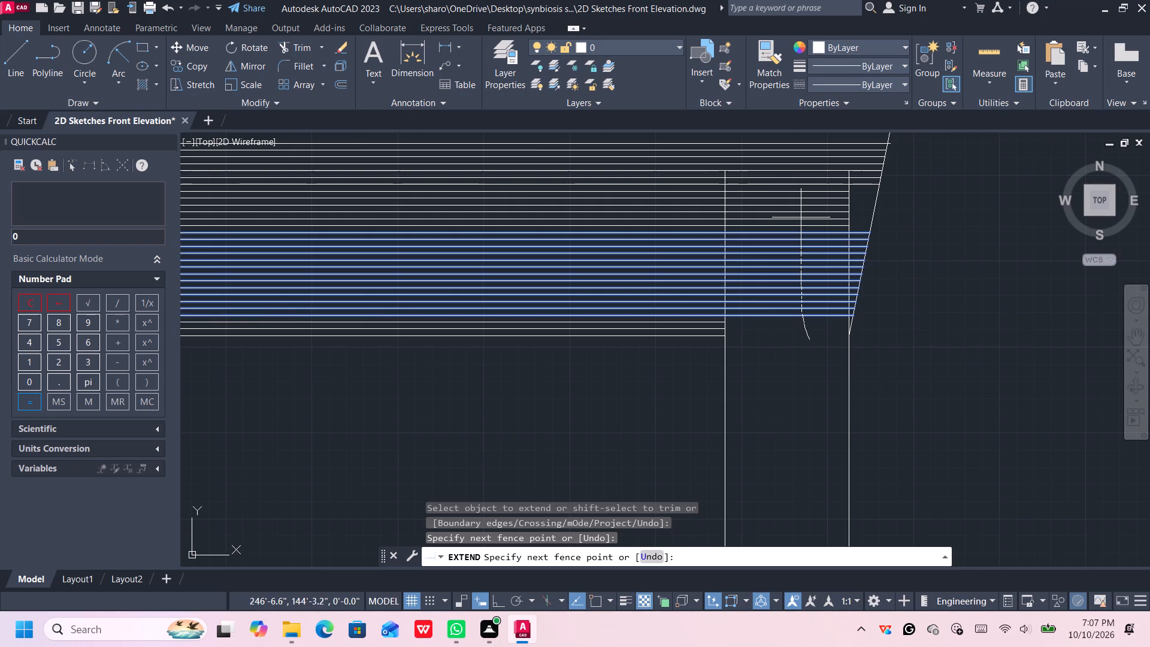
{"action": "left_click_drag", "start_coordinate": [801, 217], "coordinate": [801, 185]}
Extend the arch-side ends of the horizontal lines to the arch curves and the nearest vertical line, and end Extend.
{"action": "scroll", "coordinate": [784, 337], "scroll_direction": "down", "scroll_amount": 3}
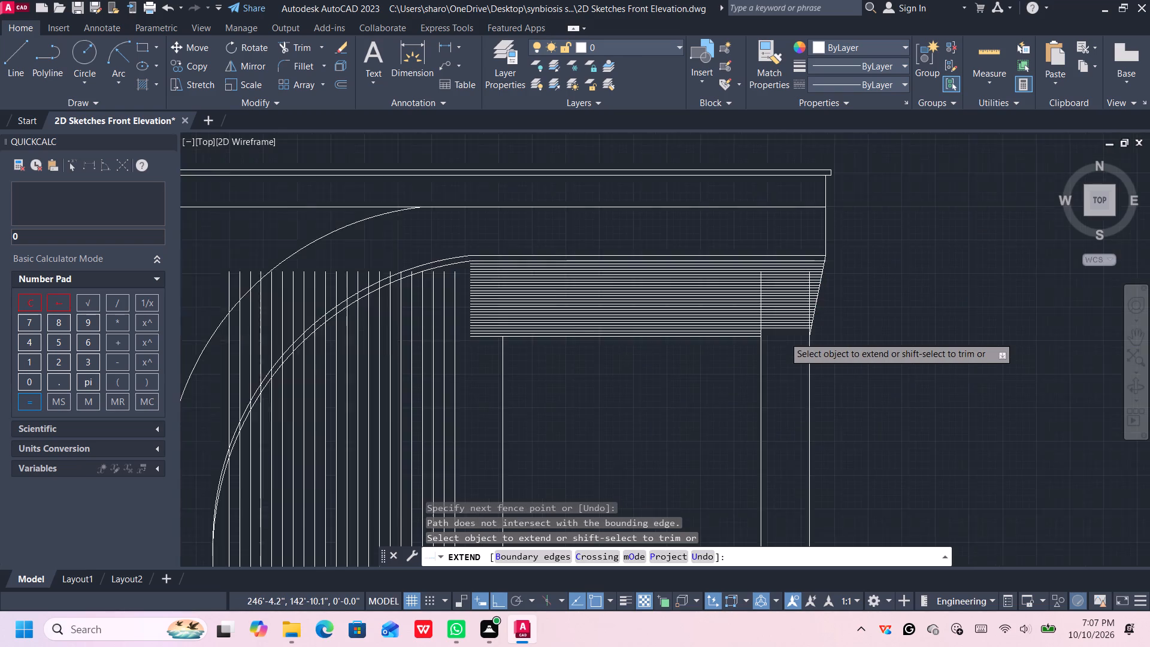
{"action": "scroll", "coordinate": [784, 338], "scroll_direction": "up", "scroll_amount": 1}
{"action": "middle_click_drag", "start_coordinate": [784, 338], "coordinate": [797, 331]}
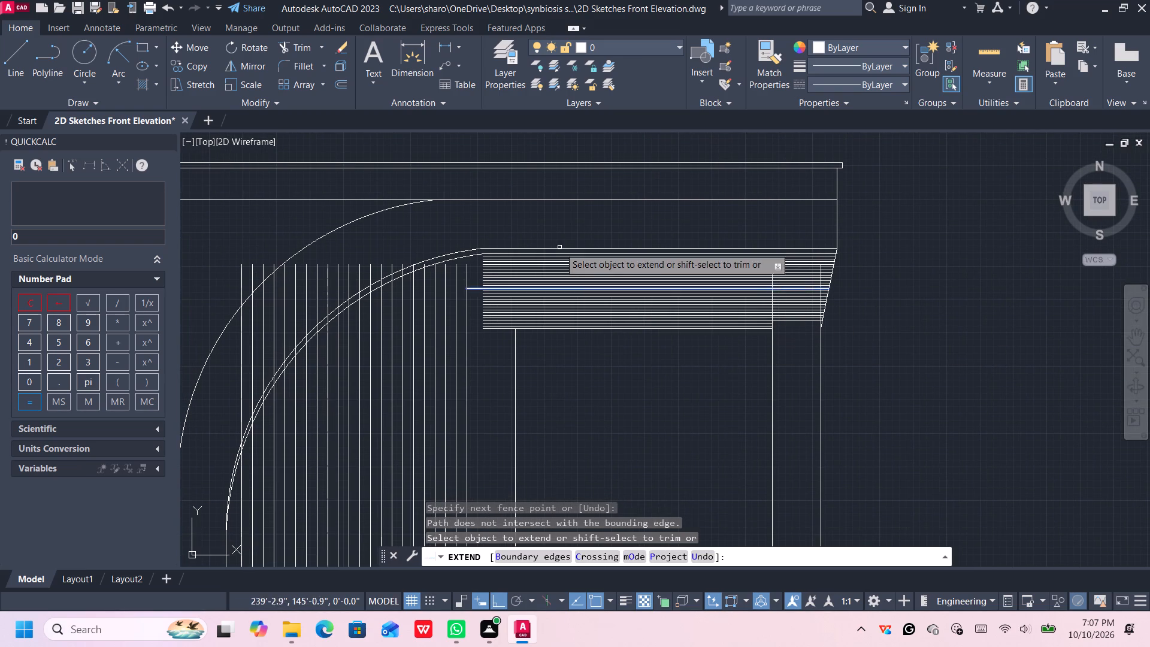
{"action": "scroll", "coordinate": [509, 260], "scroll_direction": "up", "scroll_amount": 1}
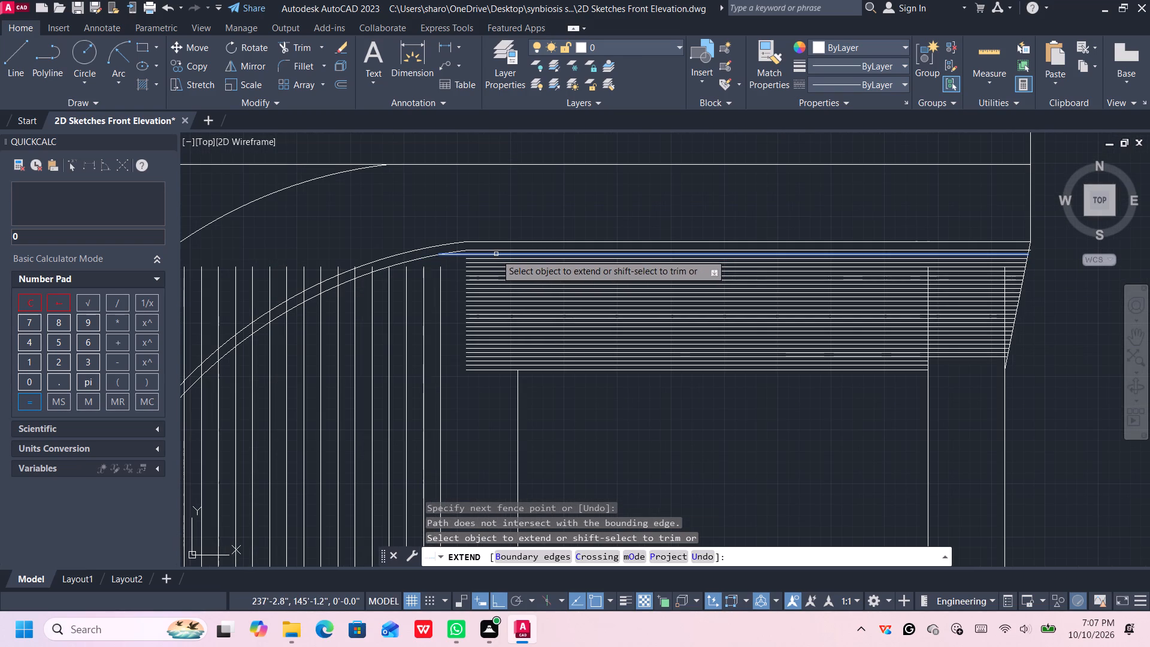
{"action": "left_click", "coordinate": [495, 255]}
{"action": "scroll", "coordinate": [473, 257], "scroll_direction": "up", "scroll_amount": 2}
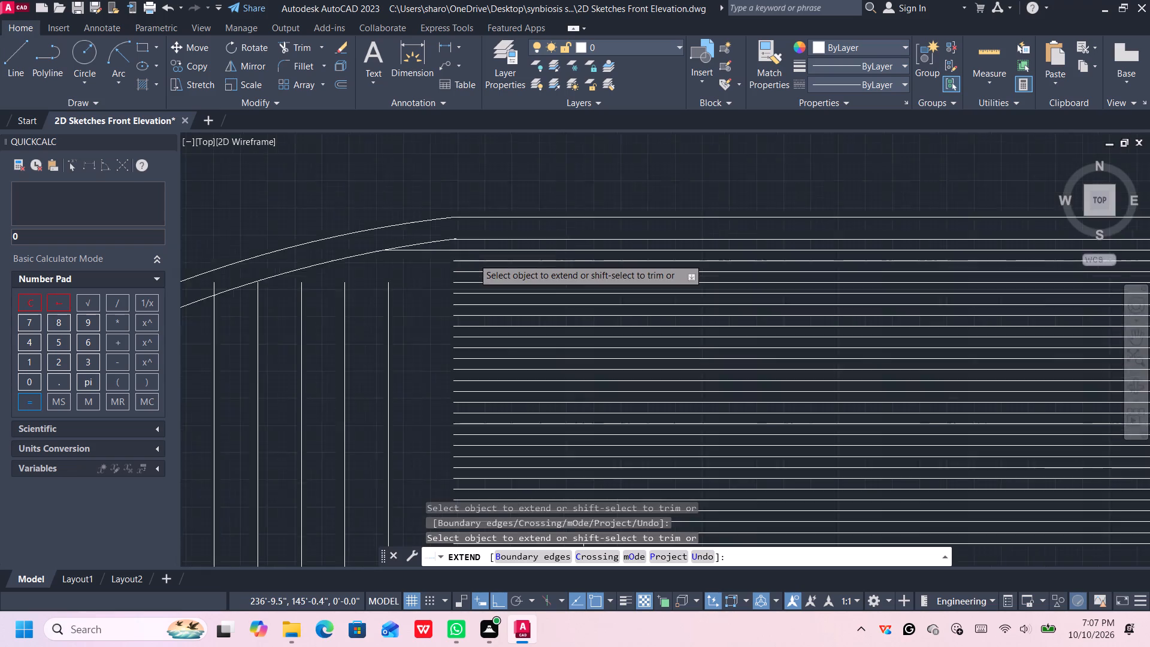
{"action": "scroll", "coordinate": [473, 258], "scroll_direction": "up", "scroll_amount": 2}
{"action": "left_click_drag", "start_coordinate": [479, 225], "coordinate": [466, 406]}
{"action": "scroll", "coordinate": [466, 408], "scroll_direction": "up", "scroll_amount": 1}
{"action": "scroll", "coordinate": [466, 408], "scroll_direction": "down", "scroll_amount": 3}
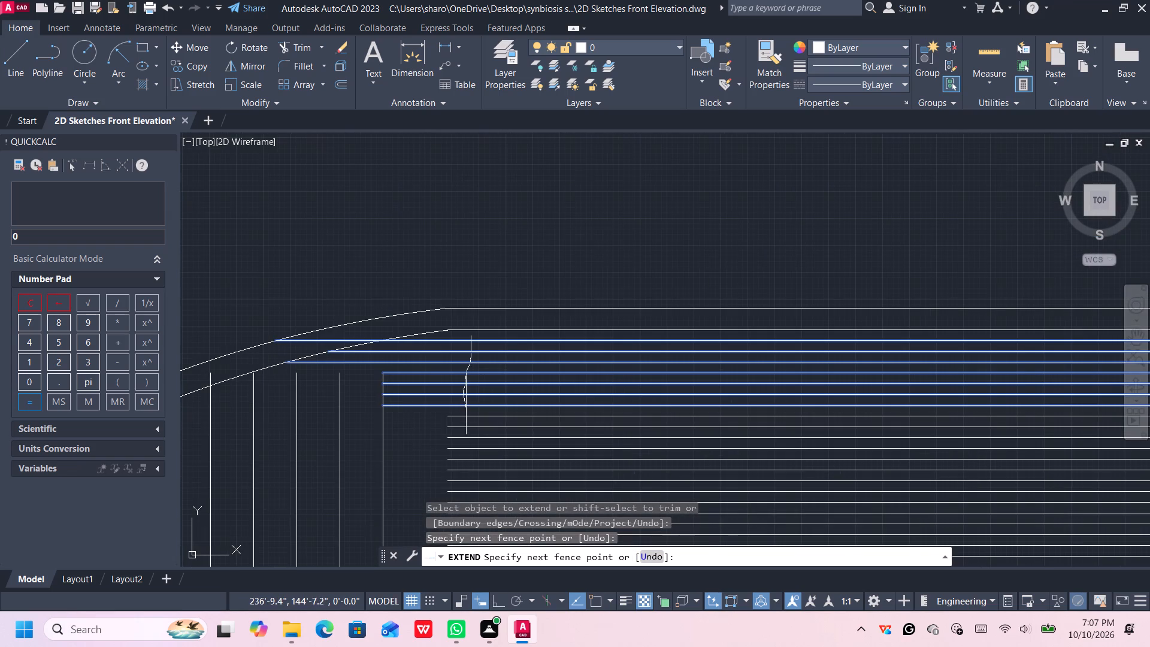
{"action": "left_click_drag", "start_coordinate": [466, 406], "coordinate": [473, 419]}
{"action": "scroll", "coordinate": [469, 427], "scroll_direction": "down", "scroll_amount": 4}
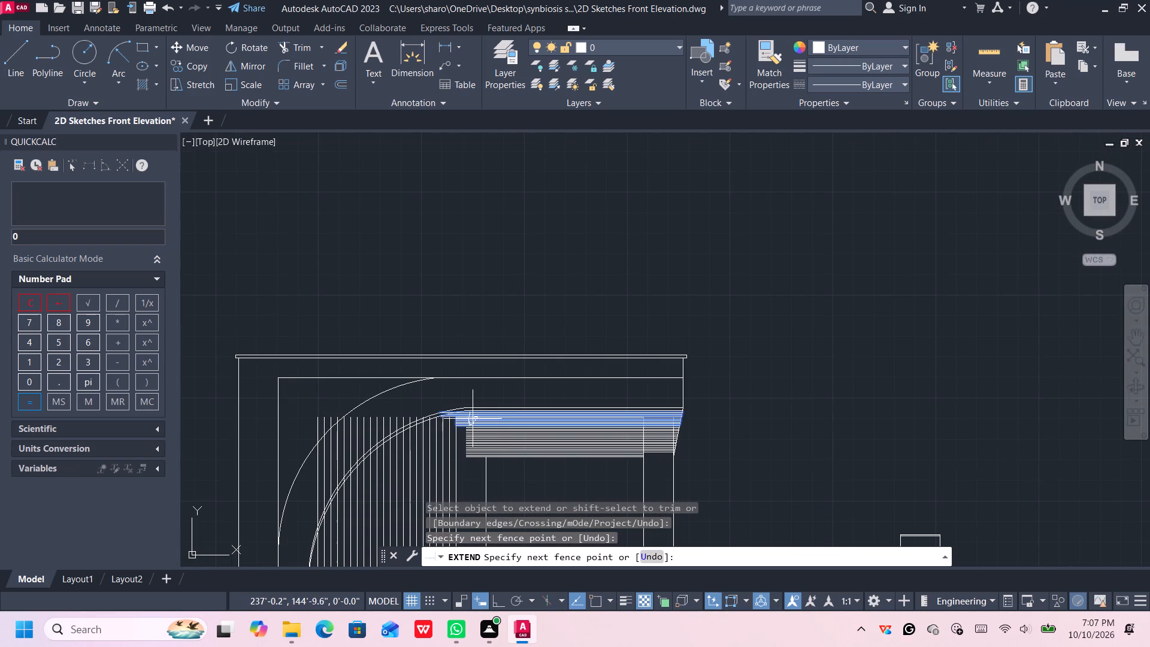
{"action": "left_click_drag", "start_coordinate": [473, 419], "coordinate": [470, 464]}
{"action": "middle_click_drag", "start_coordinate": [473, 456], "coordinate": [479, 433]}
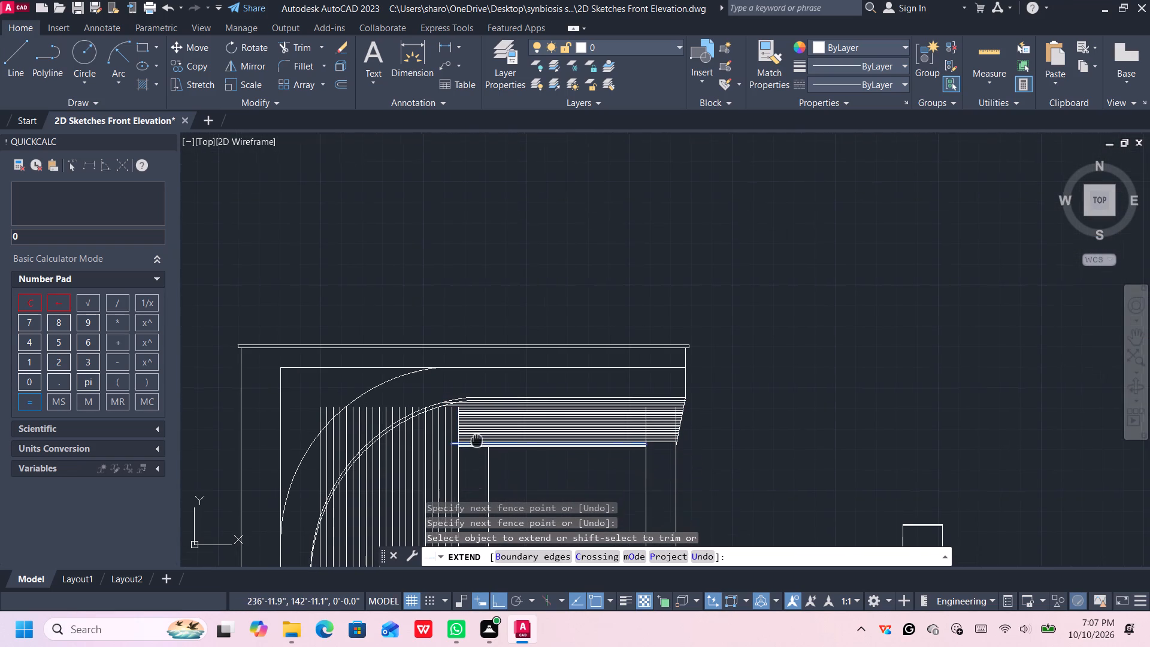
{"action": "middle_click_drag", "start_coordinate": [479, 433], "coordinate": [492, 394]}
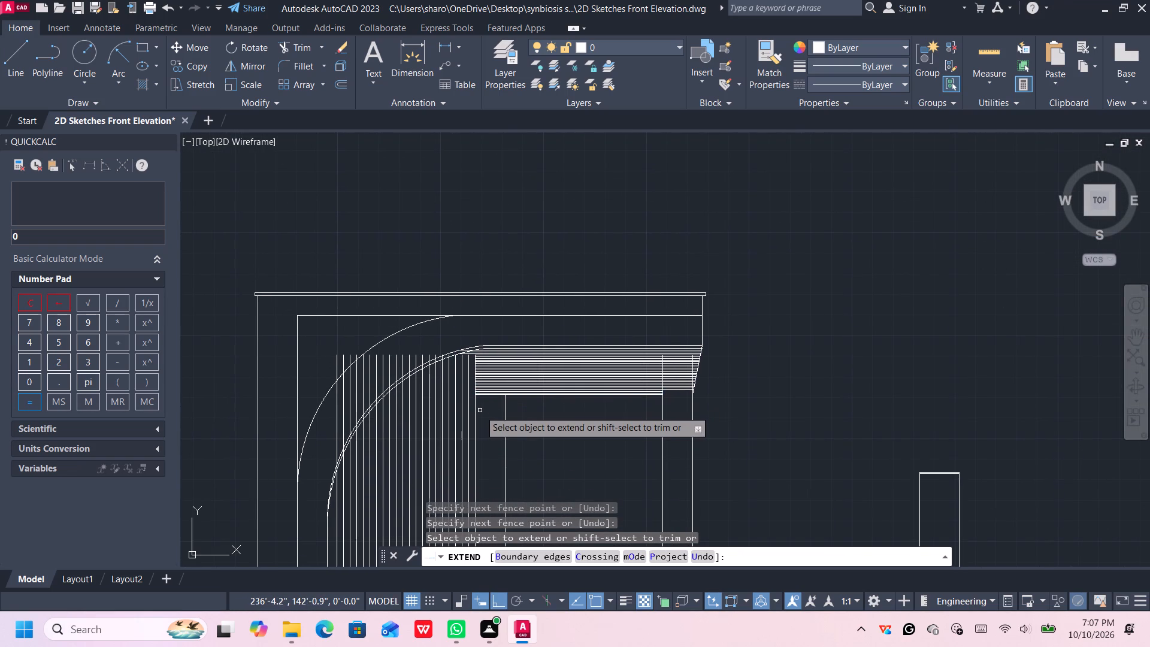
{"action": "scroll", "coordinate": [480, 406], "scroll_direction": "up", "scroll_amount": 1}
{"action": "key", "text": "Escape"}
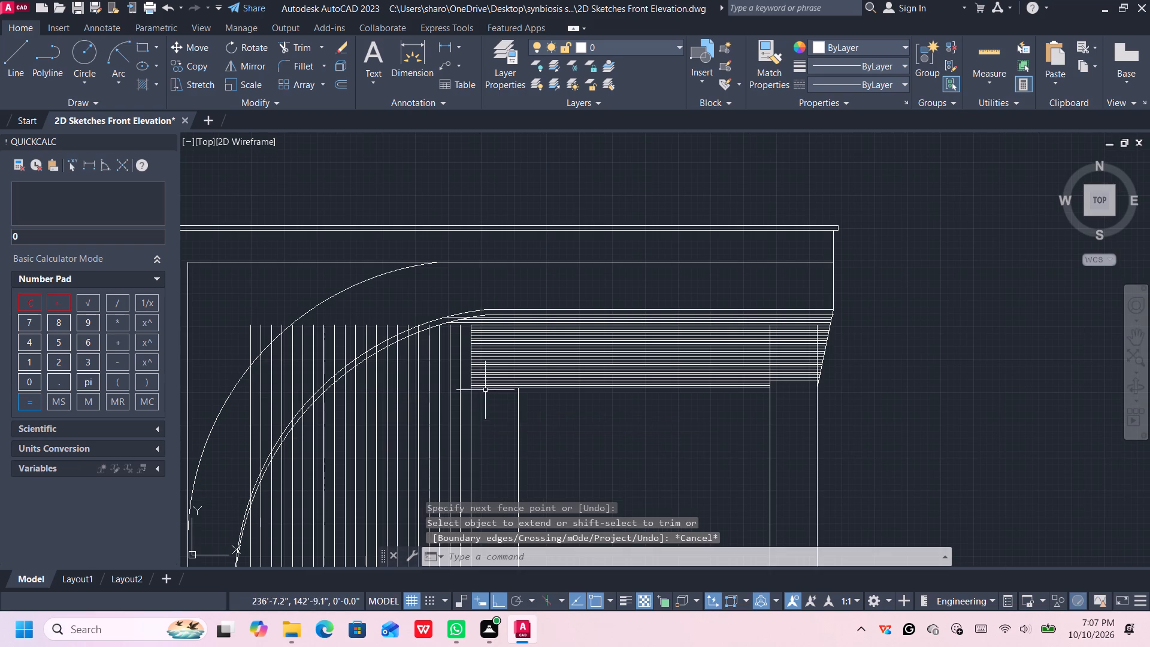
Trim the horizontal line pieces that overshoot into the band between the two arch curves, and end Trim.
{"action": "scroll", "coordinate": [470, 330], "scroll_direction": "up", "scroll_amount": 2}
{"action": "middle_click_drag", "start_coordinate": [459, 310], "coordinate": [471, 295]}
{"action": "scroll", "coordinate": [470, 301], "scroll_direction": "up", "scroll_amount": 1}
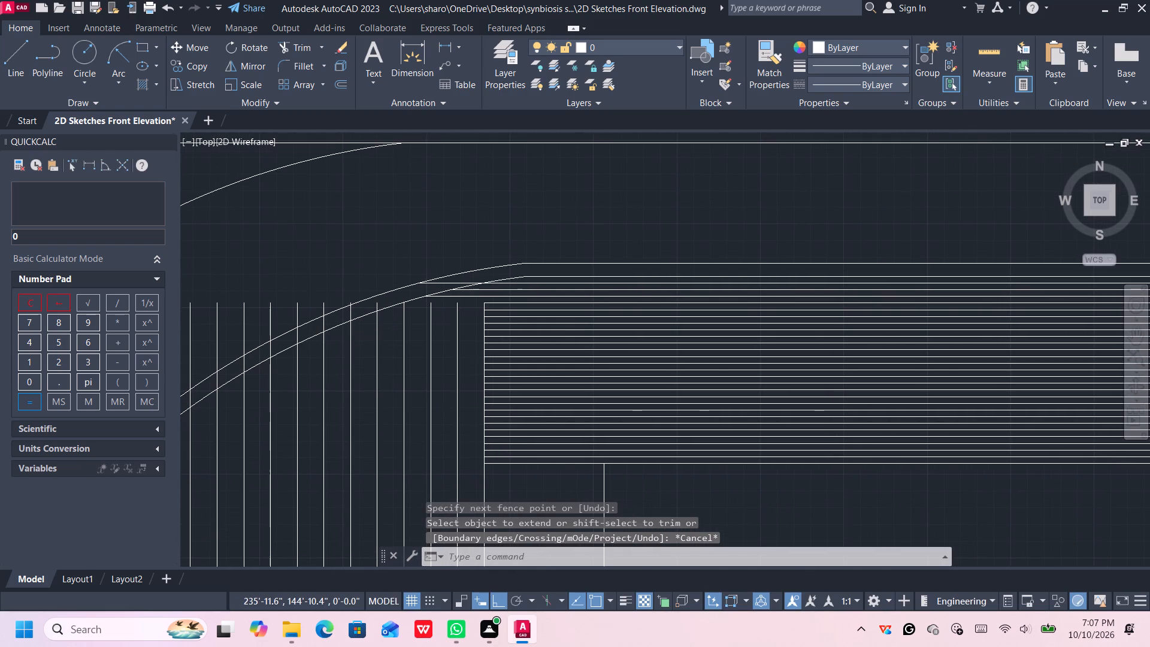
{"action": "type", "text": "tr"}
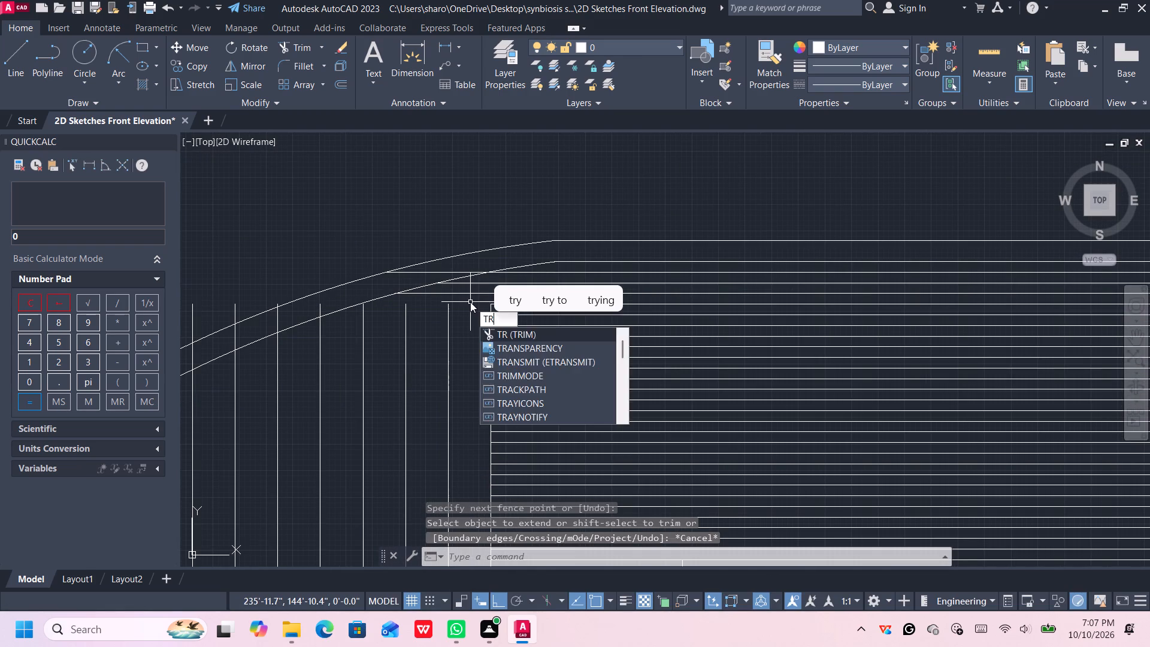
{"action": "key", "text": "Return"}
{"action": "left_click", "coordinate": [446, 268]}
{"action": "left_click", "coordinate": [400, 285]}
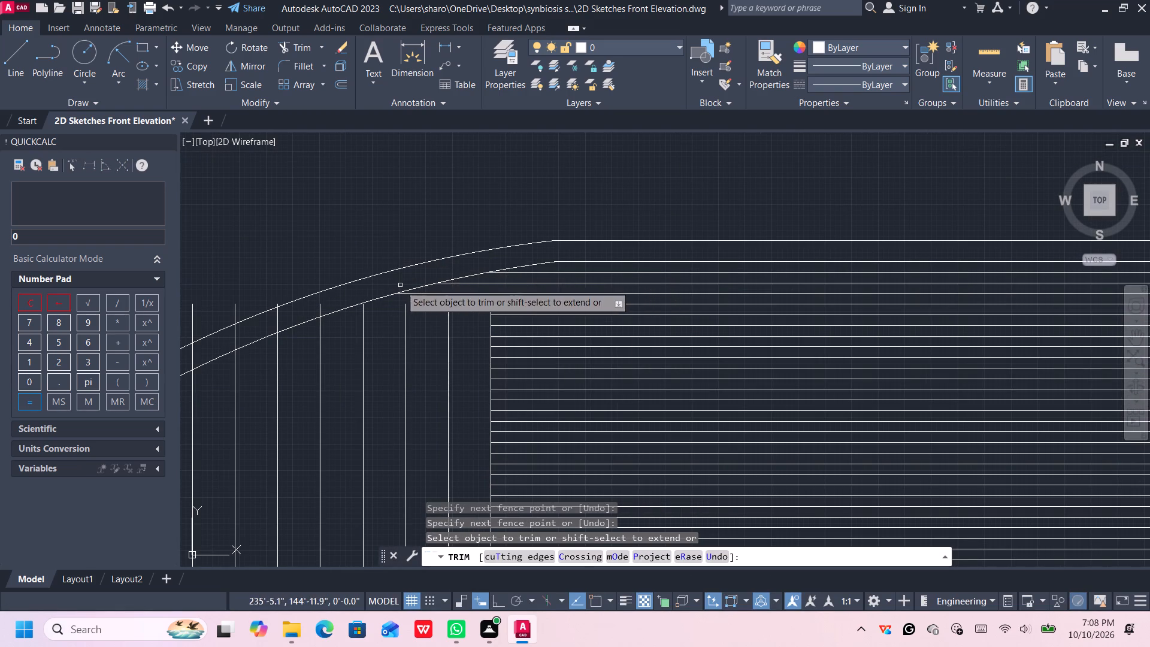
{"action": "scroll", "coordinate": [480, 334], "scroll_direction": "down", "scroll_amount": 1}
{"action": "middle_click_drag", "start_coordinate": [481, 332], "coordinate": [476, 306]}
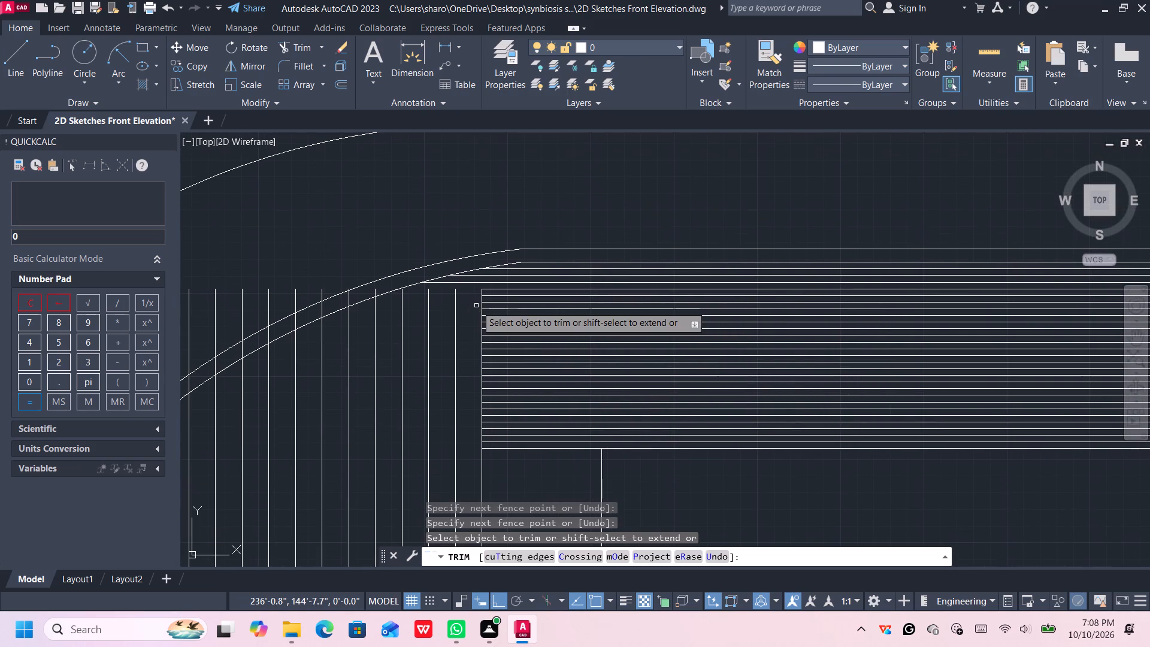
{"action": "key", "text": "Escape"}
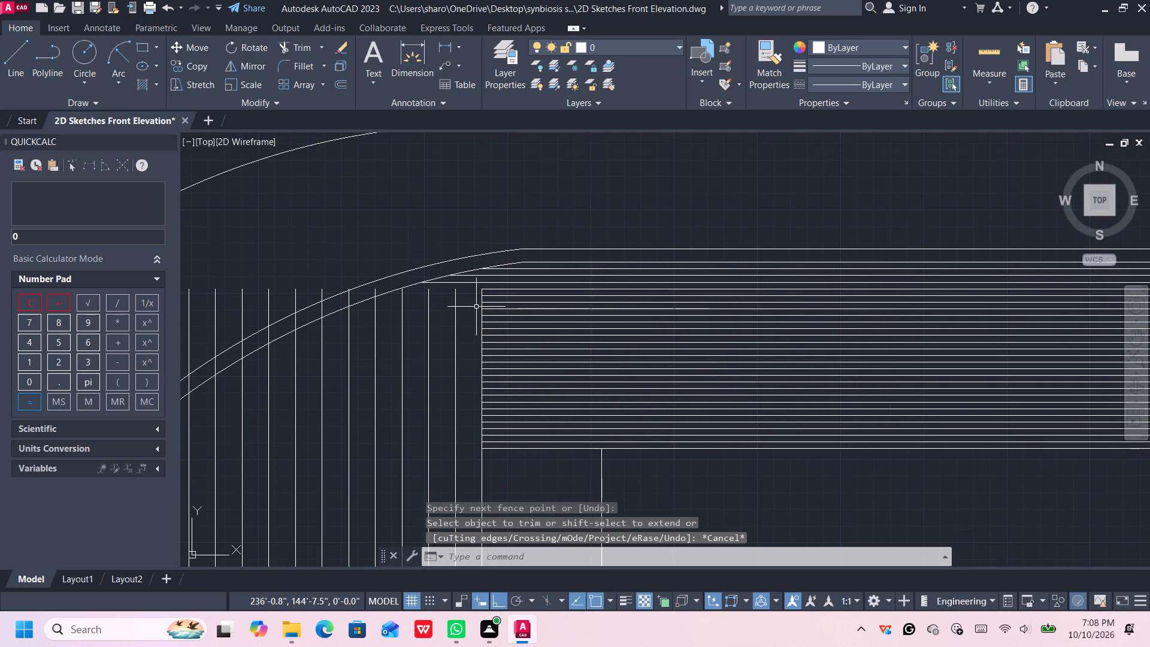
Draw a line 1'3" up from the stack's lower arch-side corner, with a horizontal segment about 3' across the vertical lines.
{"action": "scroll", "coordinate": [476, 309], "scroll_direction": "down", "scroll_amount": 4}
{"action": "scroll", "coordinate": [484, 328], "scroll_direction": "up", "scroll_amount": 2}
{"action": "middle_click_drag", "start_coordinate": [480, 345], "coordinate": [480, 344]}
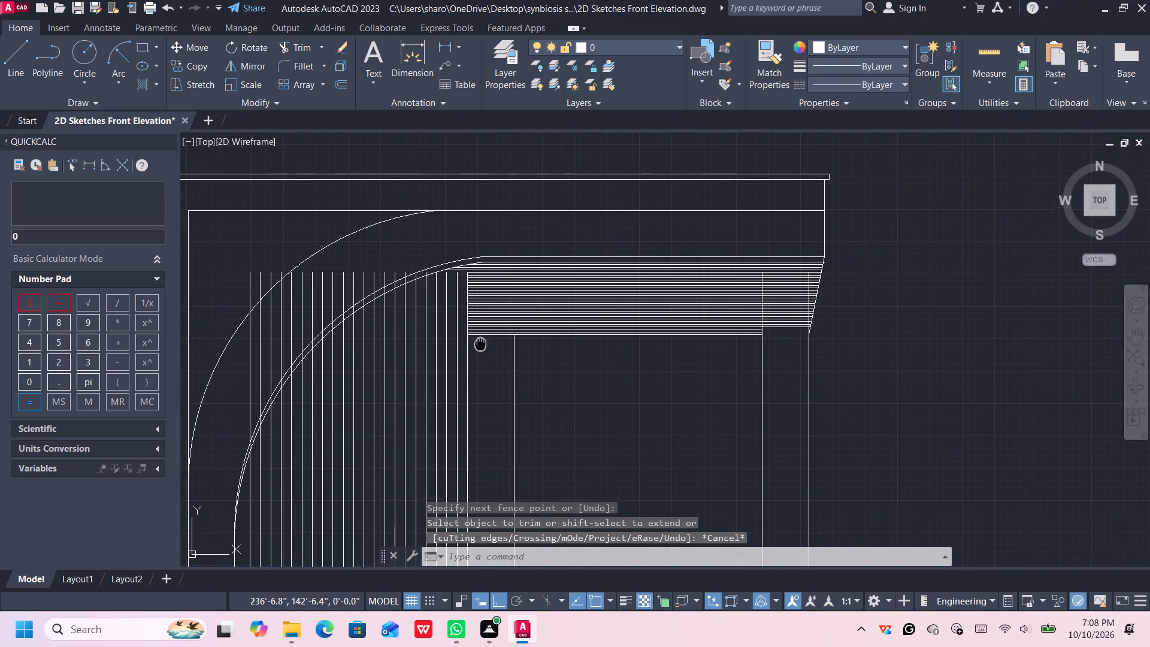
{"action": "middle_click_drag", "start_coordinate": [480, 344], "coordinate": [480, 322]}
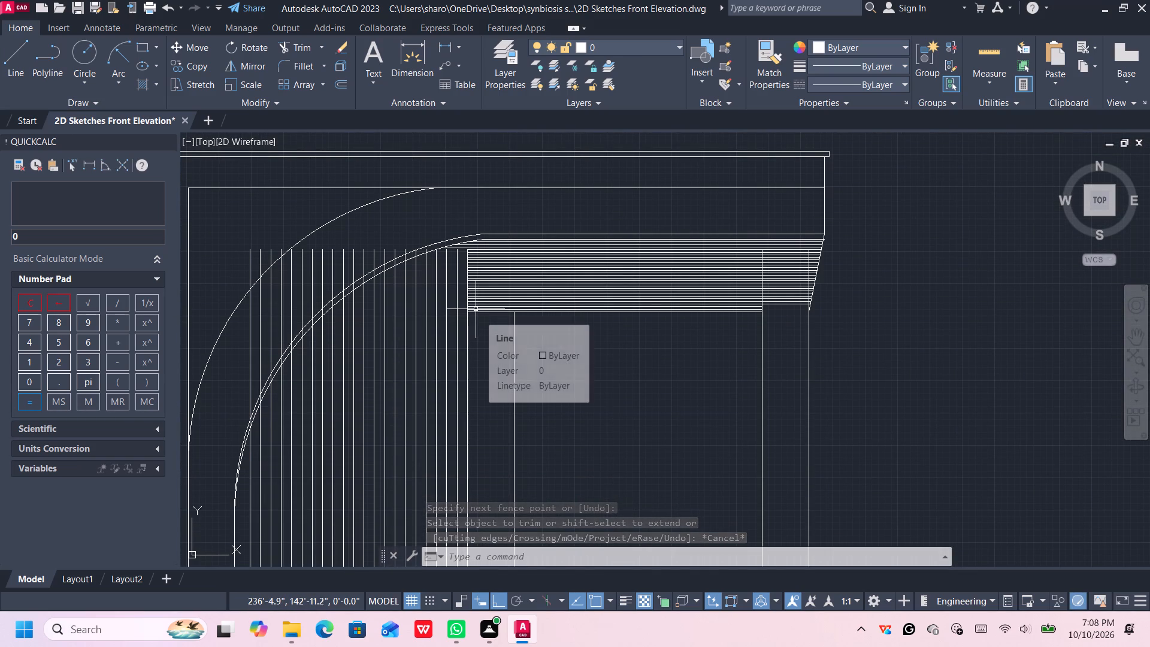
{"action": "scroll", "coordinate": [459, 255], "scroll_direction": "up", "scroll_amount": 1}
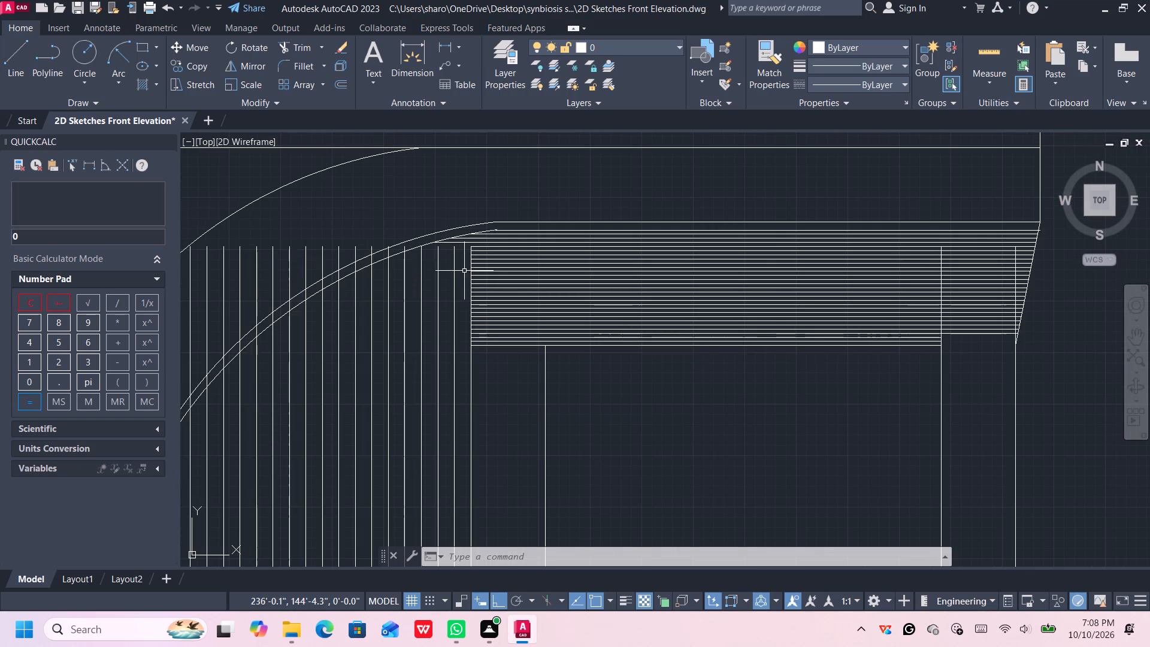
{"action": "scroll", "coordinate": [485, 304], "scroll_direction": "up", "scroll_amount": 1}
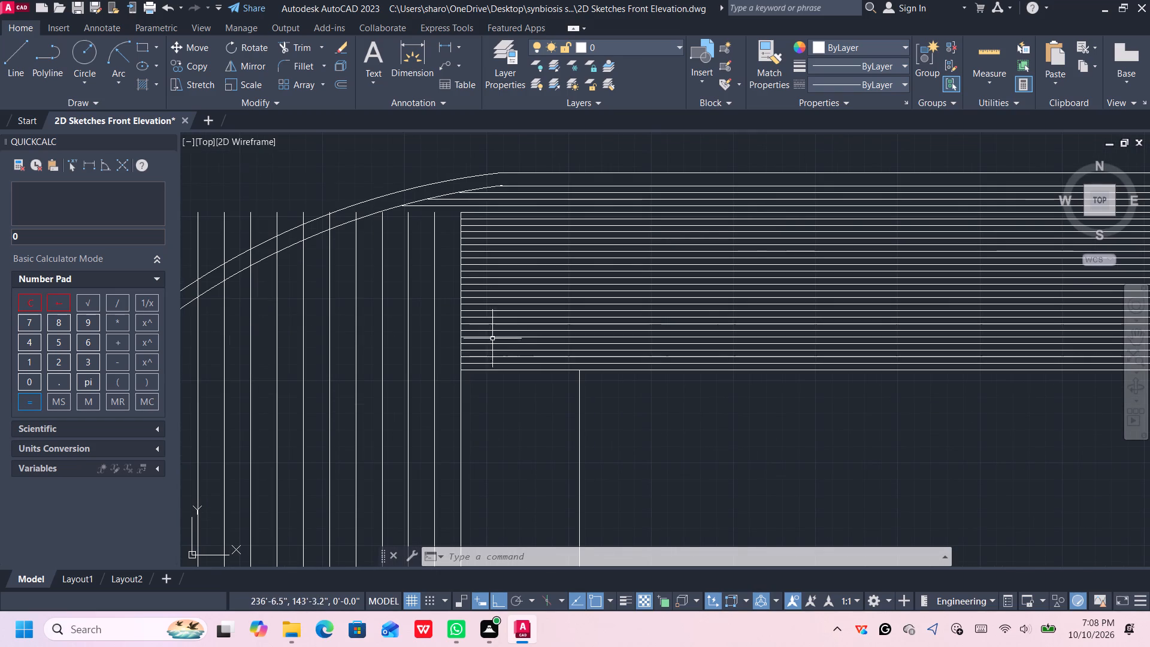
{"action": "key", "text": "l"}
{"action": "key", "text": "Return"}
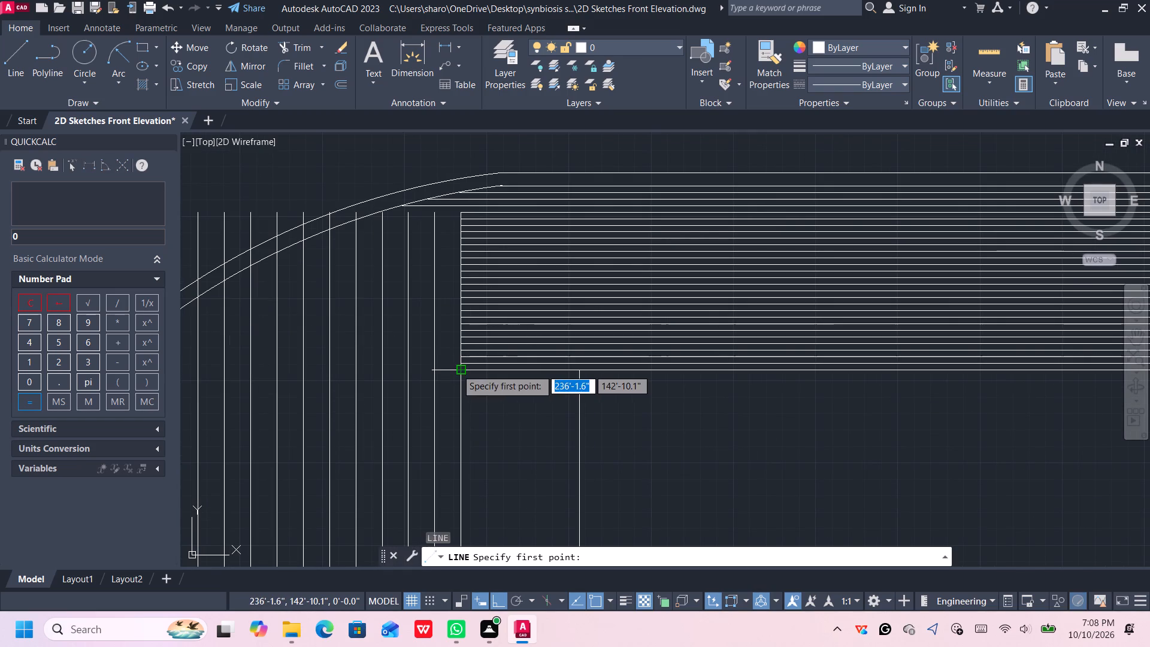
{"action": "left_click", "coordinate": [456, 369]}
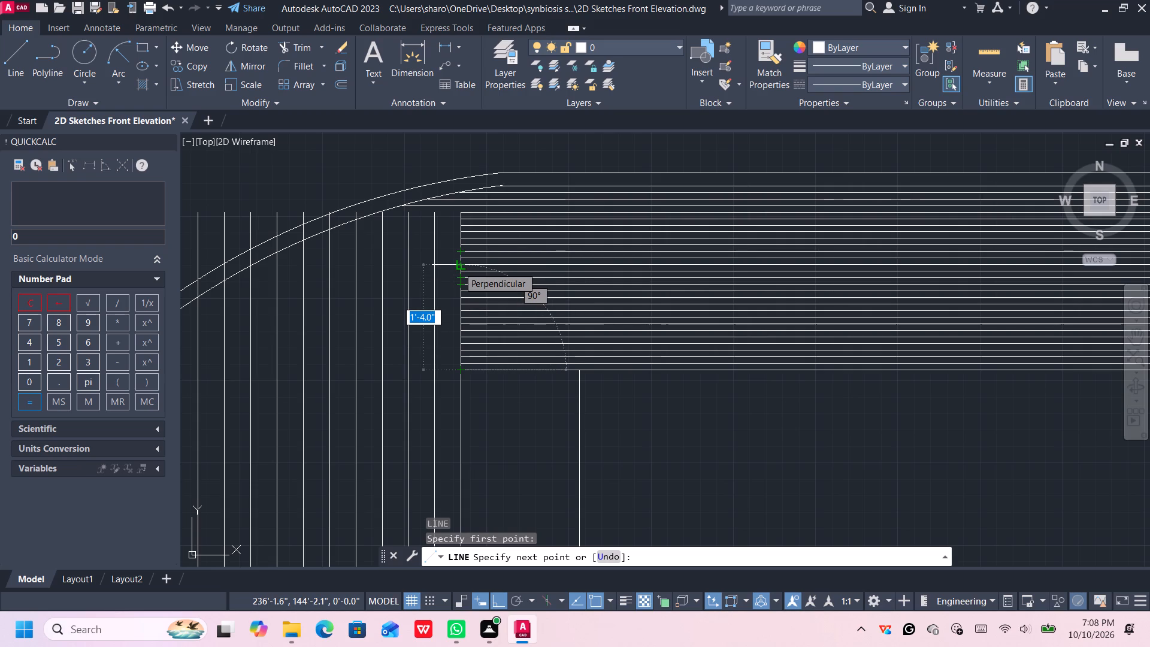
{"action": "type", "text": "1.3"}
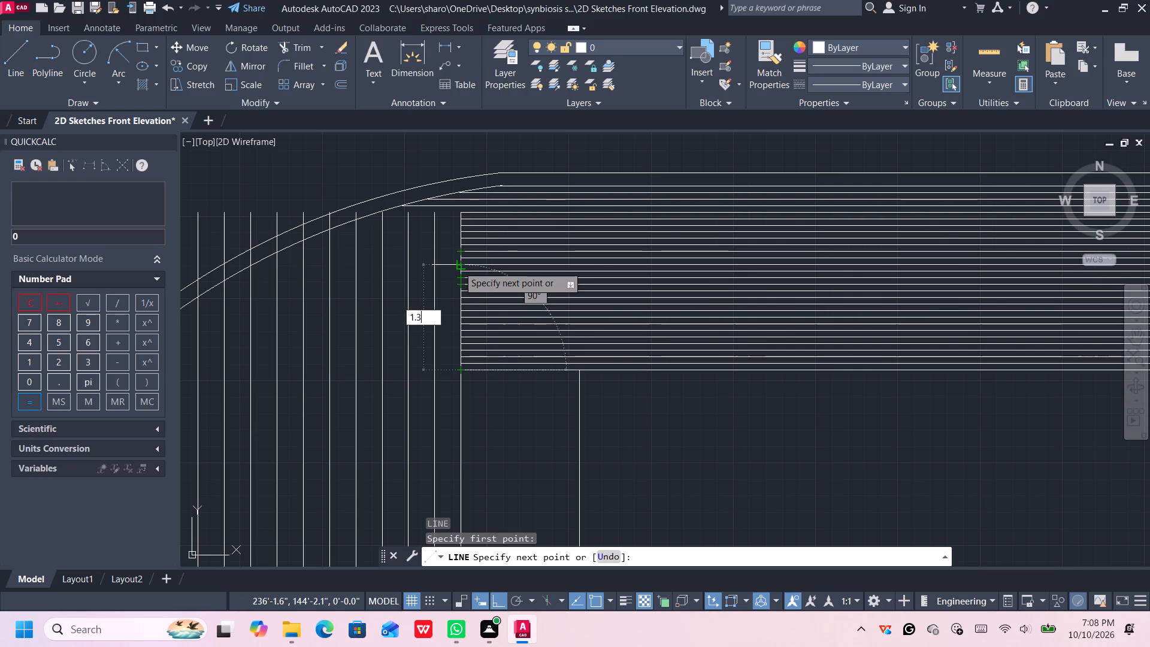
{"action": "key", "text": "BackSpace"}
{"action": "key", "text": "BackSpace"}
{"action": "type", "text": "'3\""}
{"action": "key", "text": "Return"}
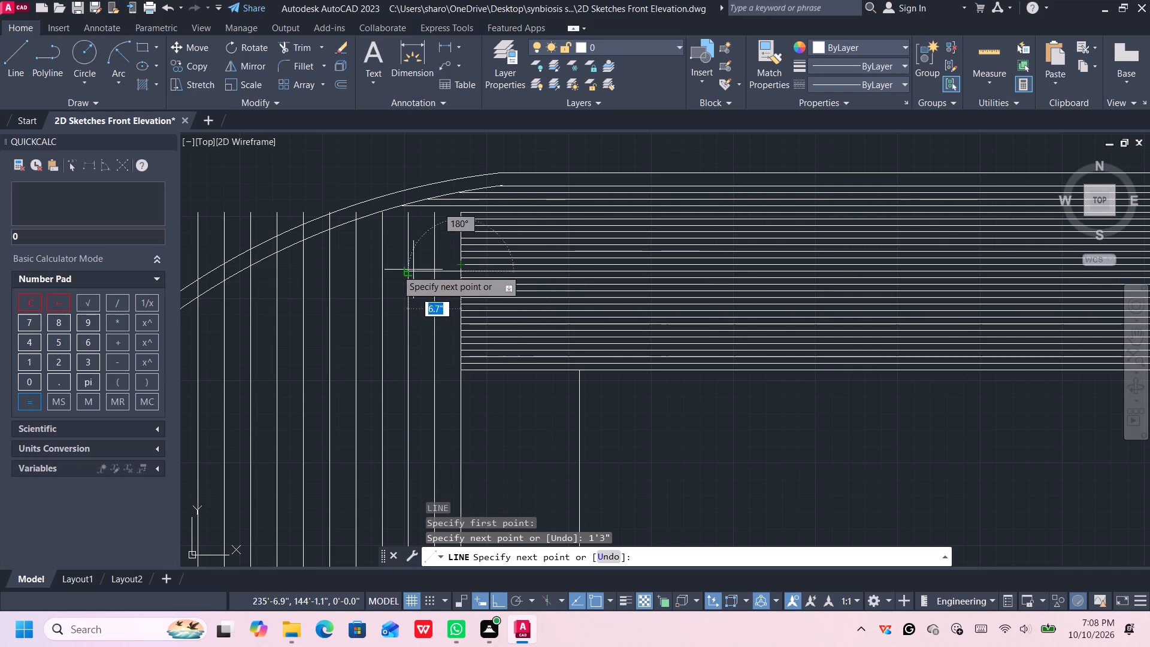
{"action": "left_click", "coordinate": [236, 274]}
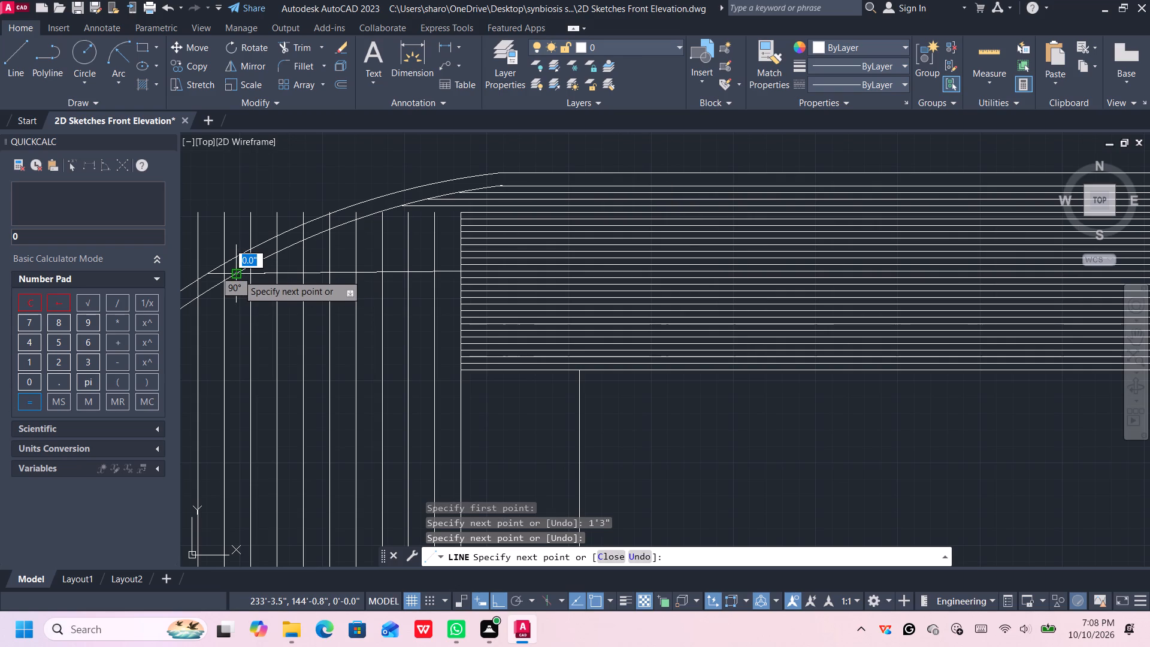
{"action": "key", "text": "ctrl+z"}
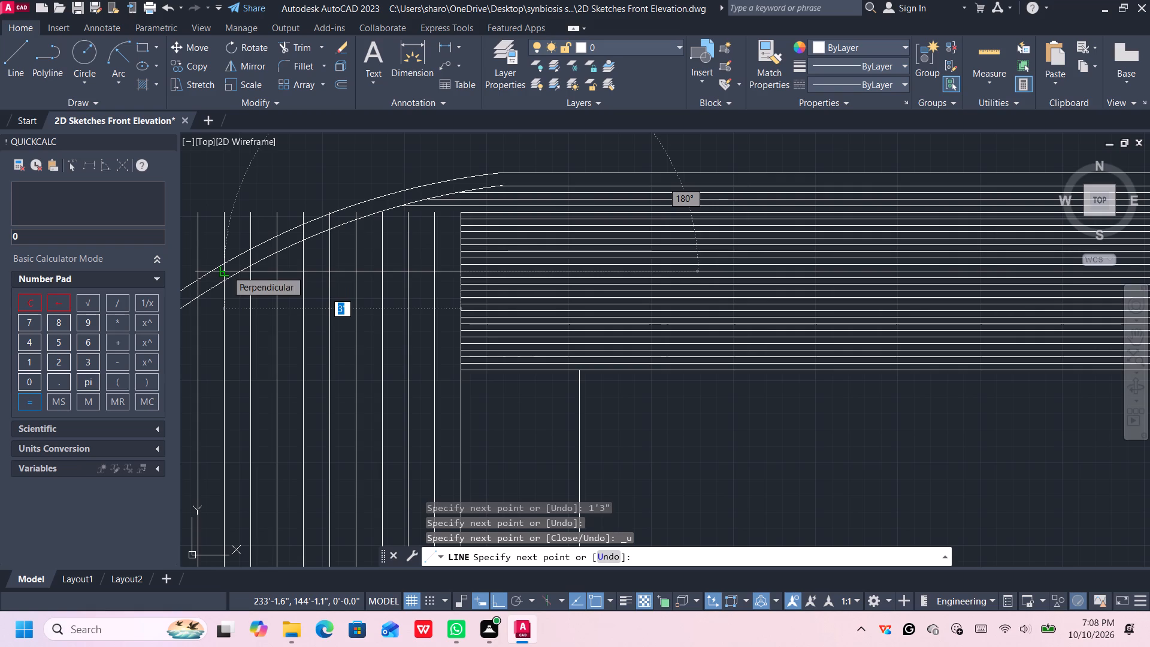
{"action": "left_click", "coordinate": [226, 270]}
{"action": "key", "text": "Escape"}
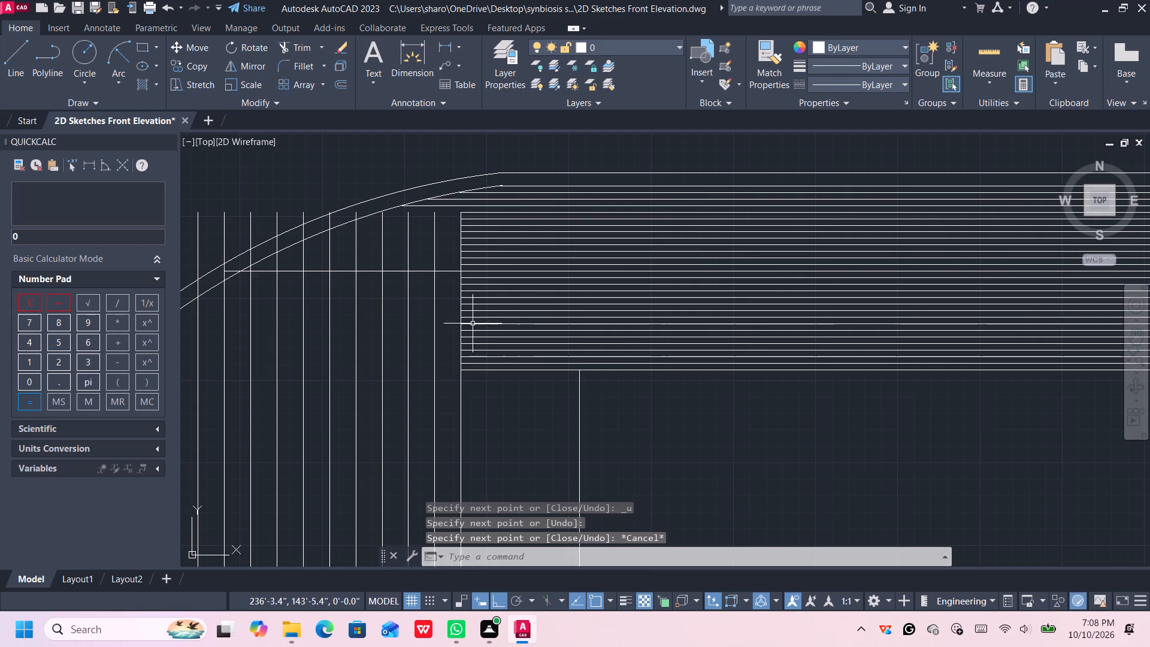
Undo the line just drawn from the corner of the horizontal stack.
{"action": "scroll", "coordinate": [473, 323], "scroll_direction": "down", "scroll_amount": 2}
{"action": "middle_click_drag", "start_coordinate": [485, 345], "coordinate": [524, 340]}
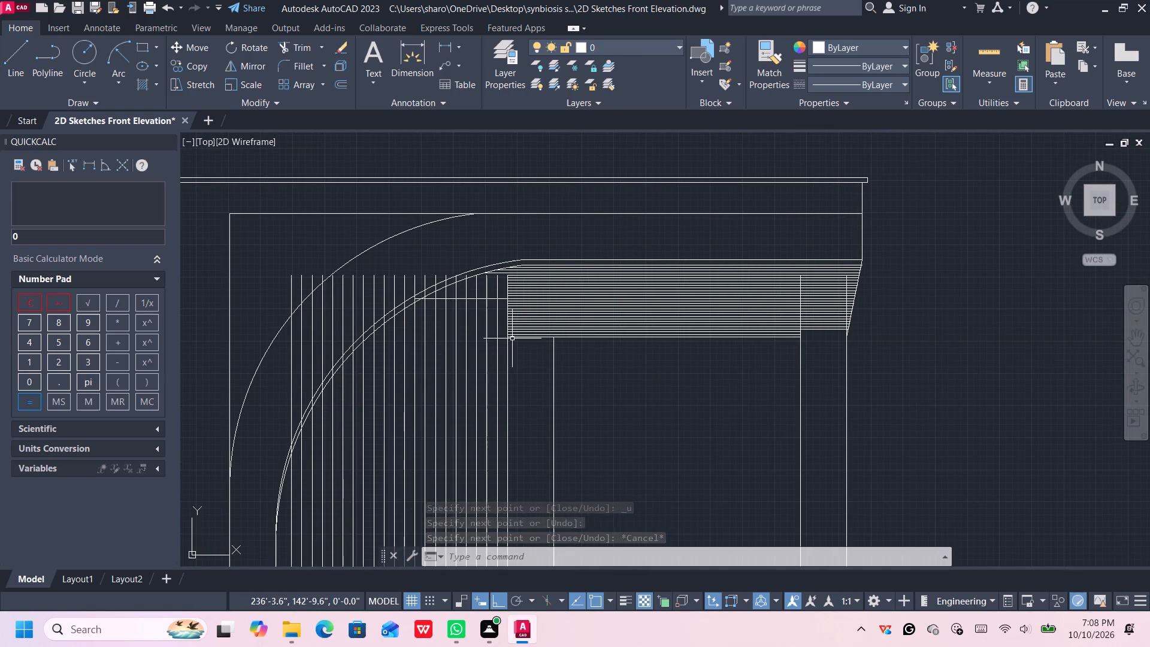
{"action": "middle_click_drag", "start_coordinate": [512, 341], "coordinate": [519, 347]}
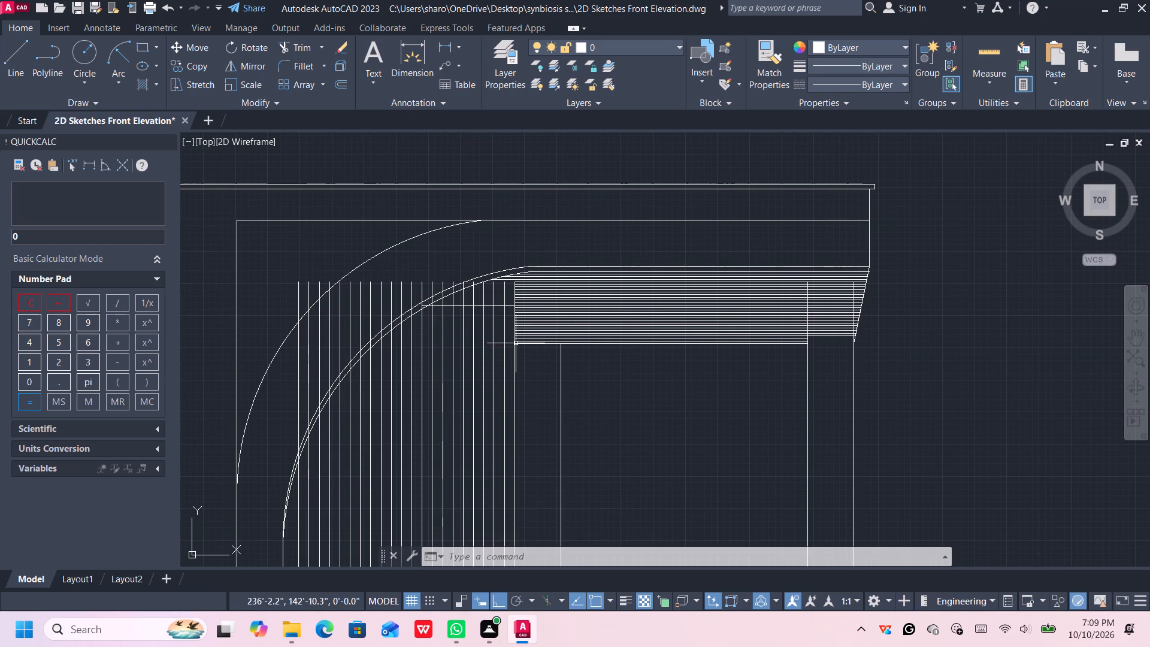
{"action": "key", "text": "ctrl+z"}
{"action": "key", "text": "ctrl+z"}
Draw a line 1.5' up from the horizontal stack's lower arch-side corner, continuing horizontally about 2'8" to the outer arch curve.
{"action": "middle_click_drag", "start_coordinate": [458, 318], "coordinate": [500, 374]}
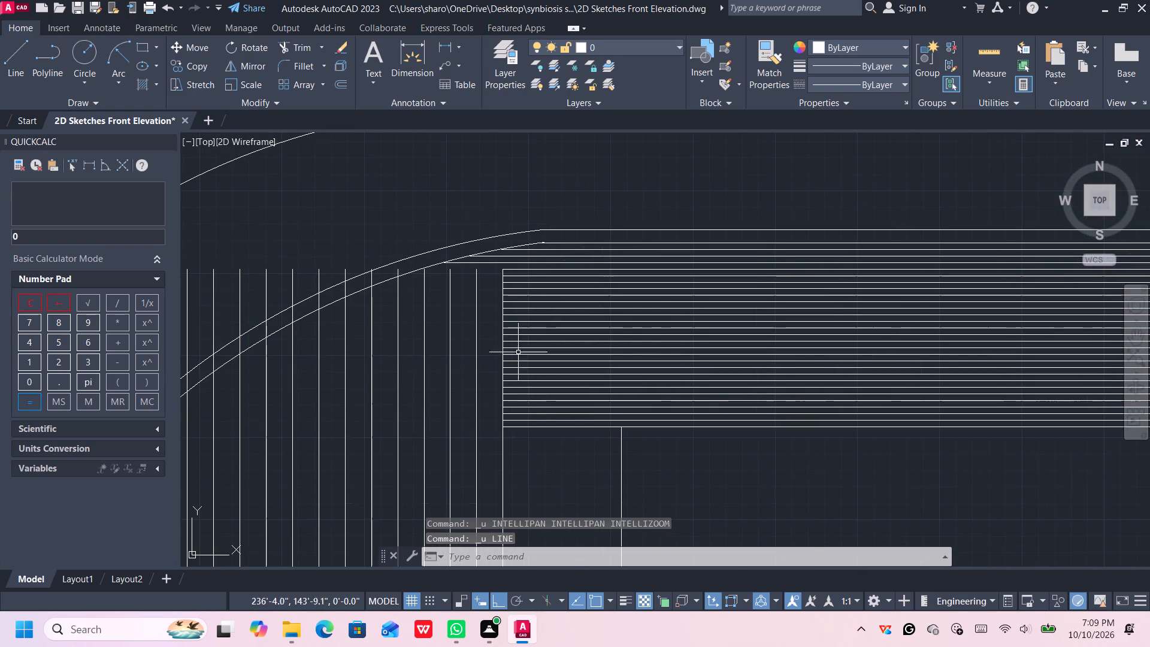
{"action": "middle_click_drag", "start_coordinate": [516, 319], "coordinate": [533, 337]}
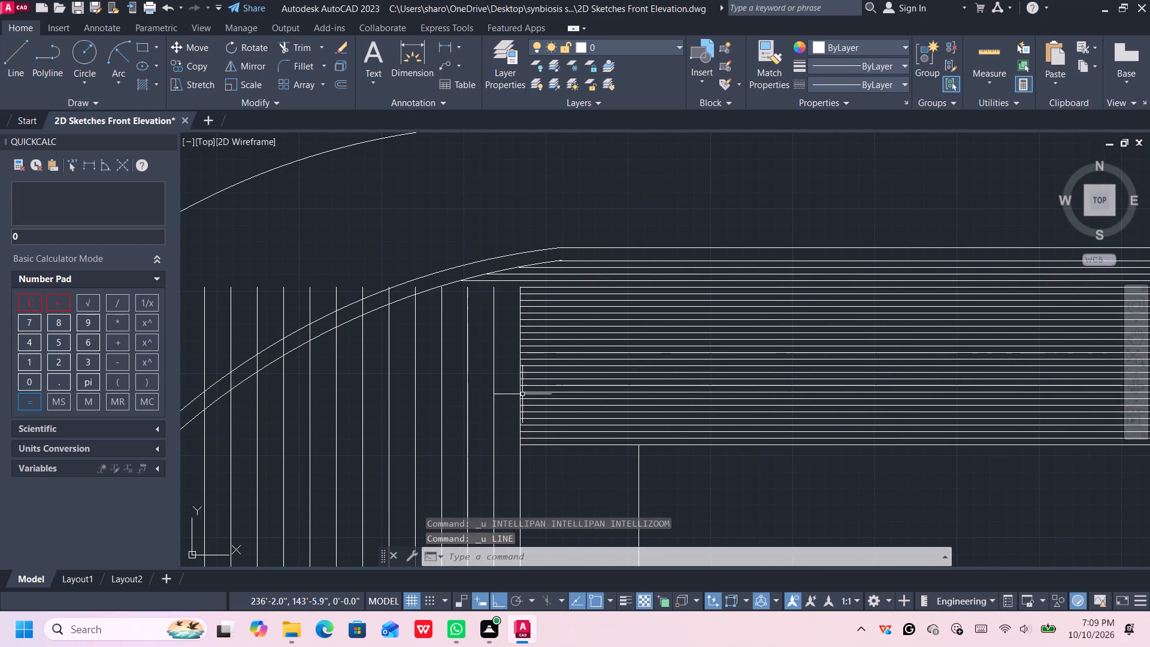
{"action": "left_click", "coordinate": [520, 386]}
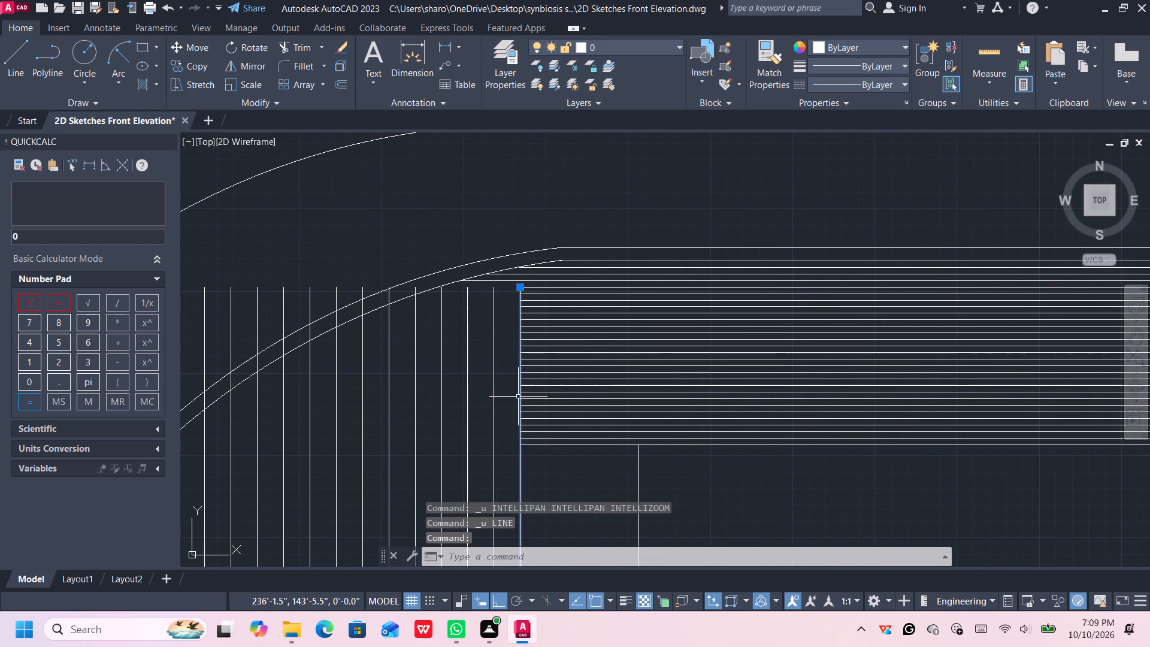
{"action": "key", "text": "Escape"}
{"action": "key", "text": "l"}
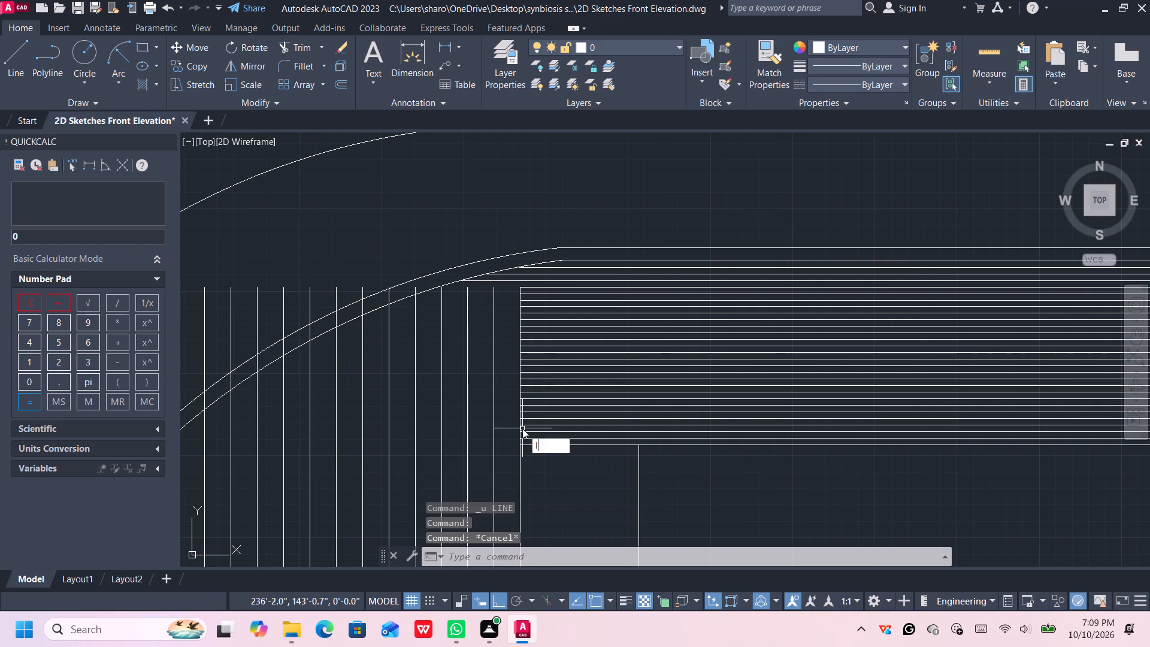
{"action": "key", "text": "Return"}
{"action": "left_click", "coordinate": [519, 448]}
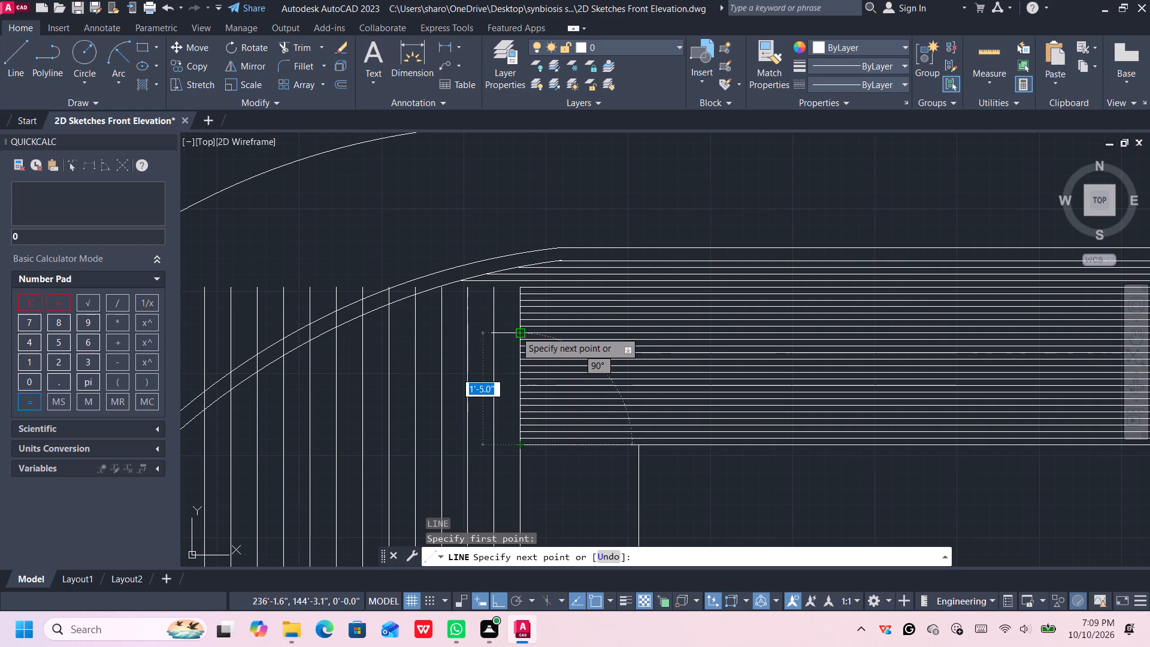
{"action": "type", "text": "1.5'"}
{"action": "key", "text": "Return"}
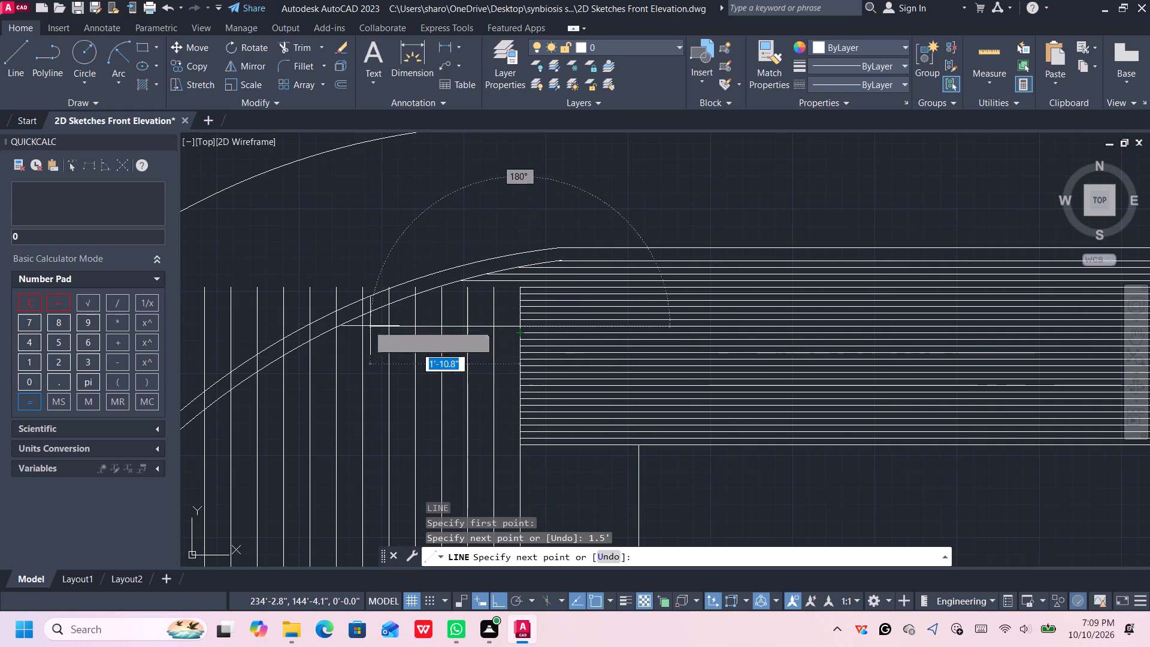
{"action": "left_click", "coordinate": [307, 328]}
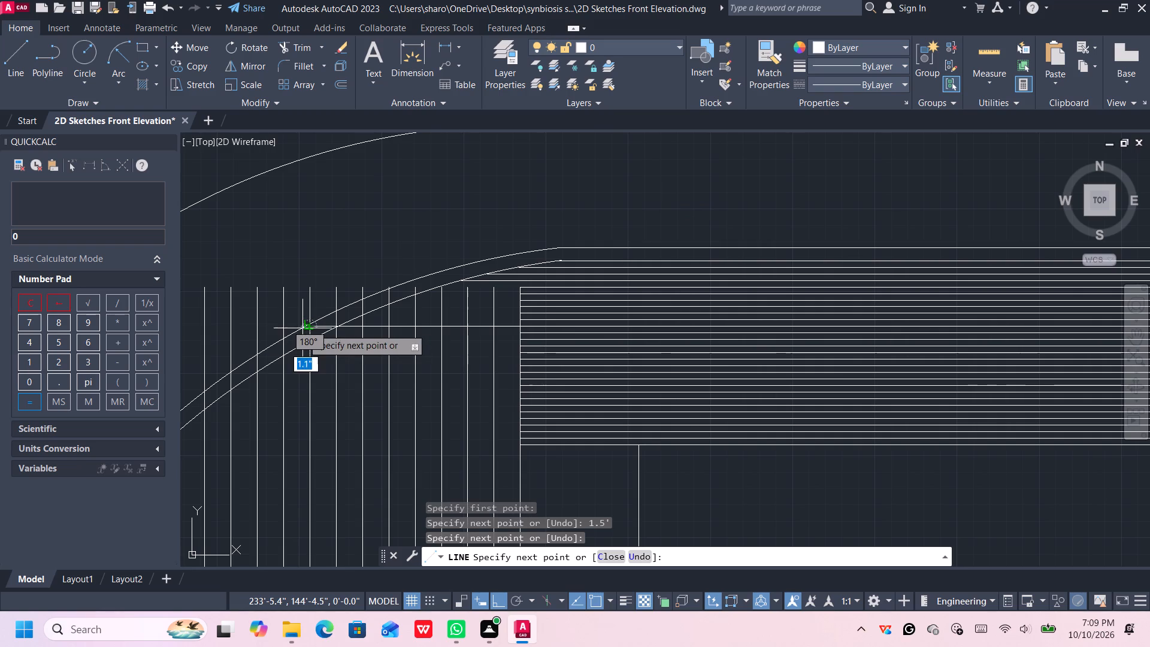
{"action": "left_click", "coordinate": [313, 328]}
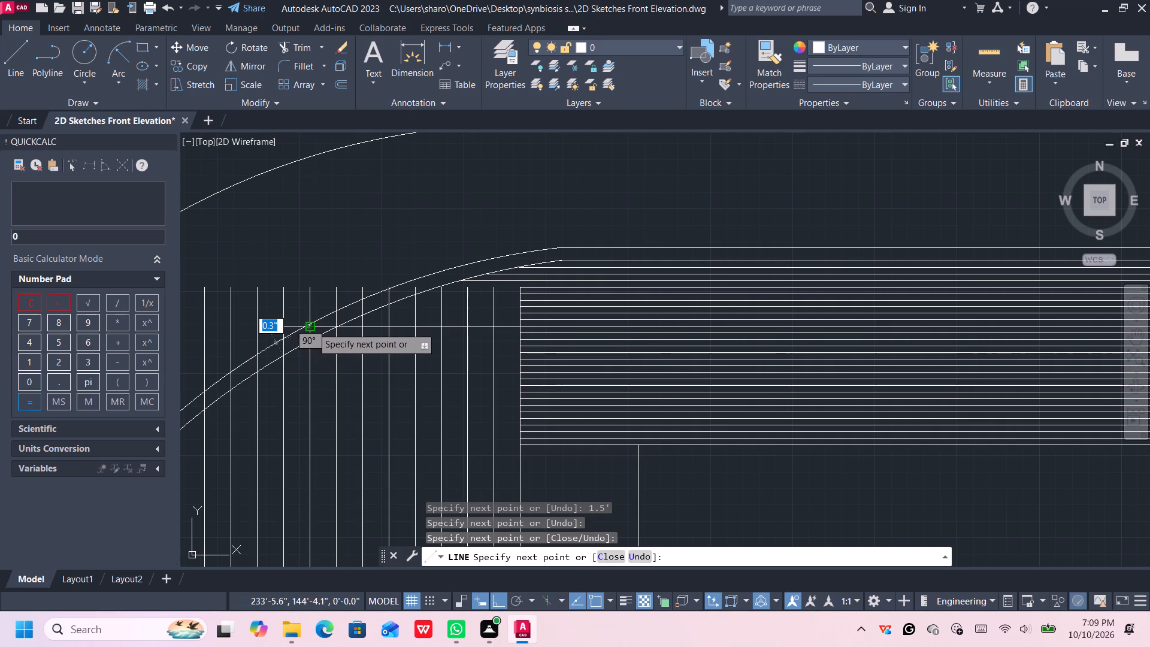
{"action": "key", "text": "Escape"}
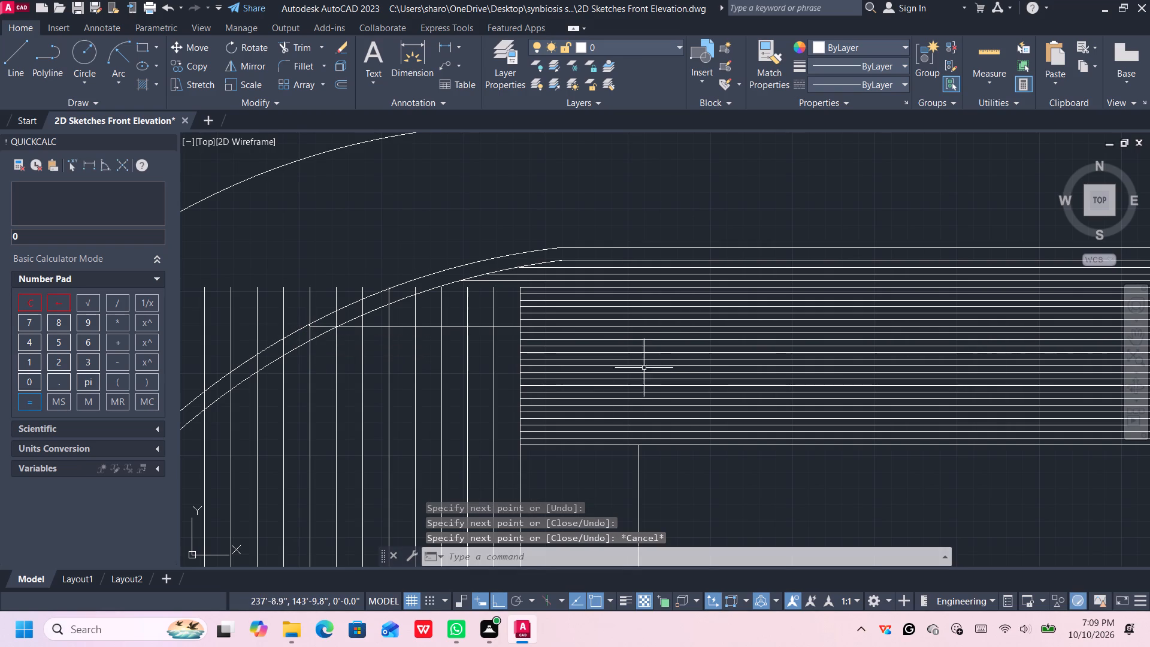
Delete the 1.5' vertical segment along the stack's arch-side edge, keeping the horizontal segment.
{"action": "middle_click_drag", "start_coordinate": [558, 376], "coordinate": [538, 347]}
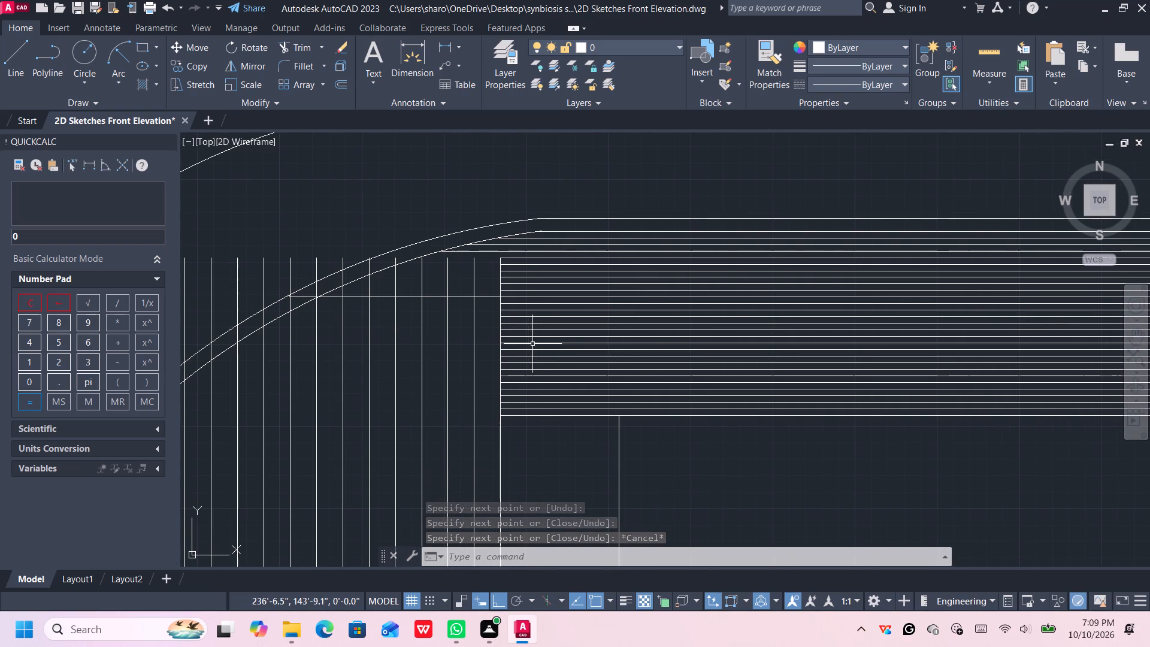
{"action": "middle_click_drag", "start_coordinate": [563, 397], "coordinate": [559, 389]}
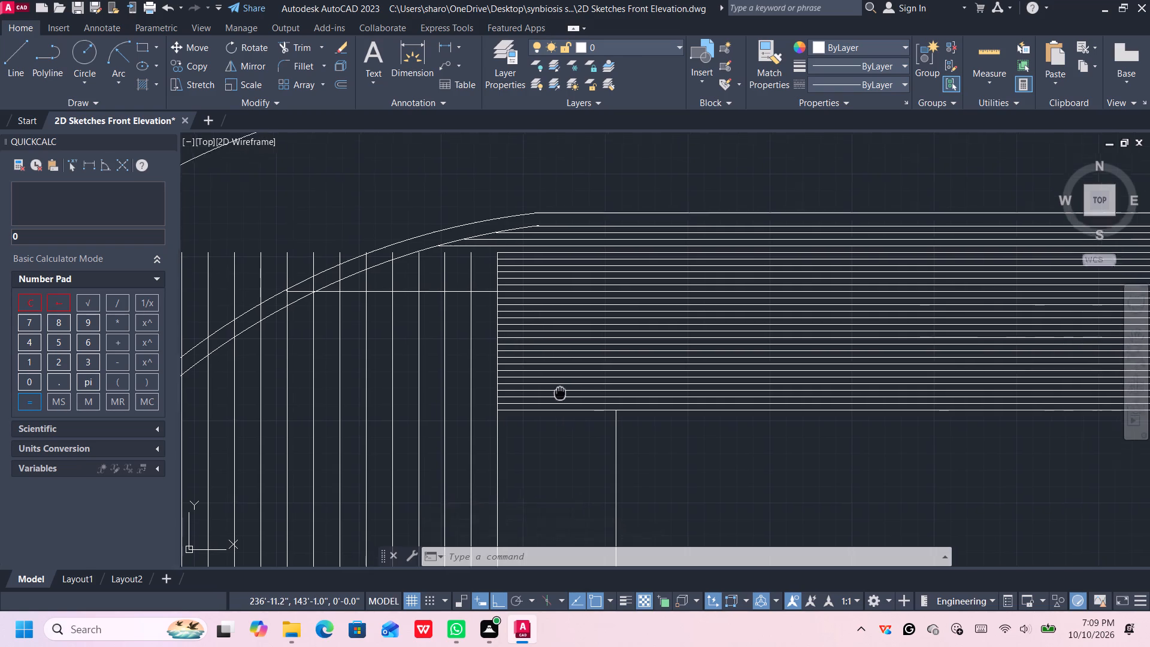
{"action": "middle_click_drag", "start_coordinate": [559, 389], "coordinate": [550, 364]}
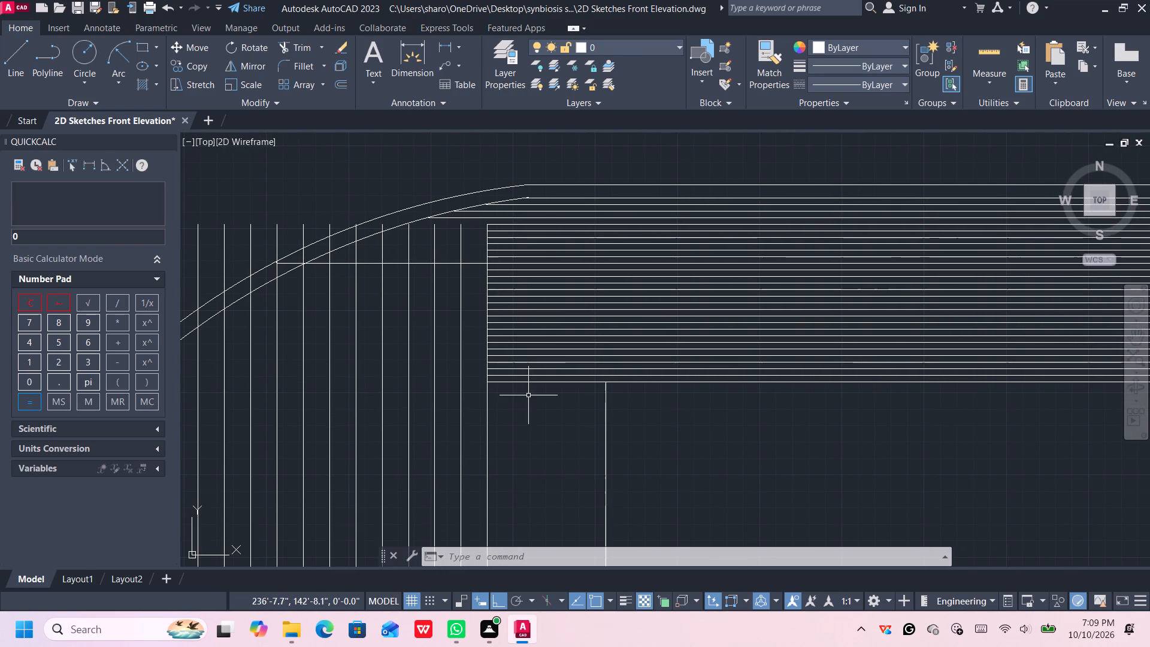
{"action": "left_click", "coordinate": [485, 367]}
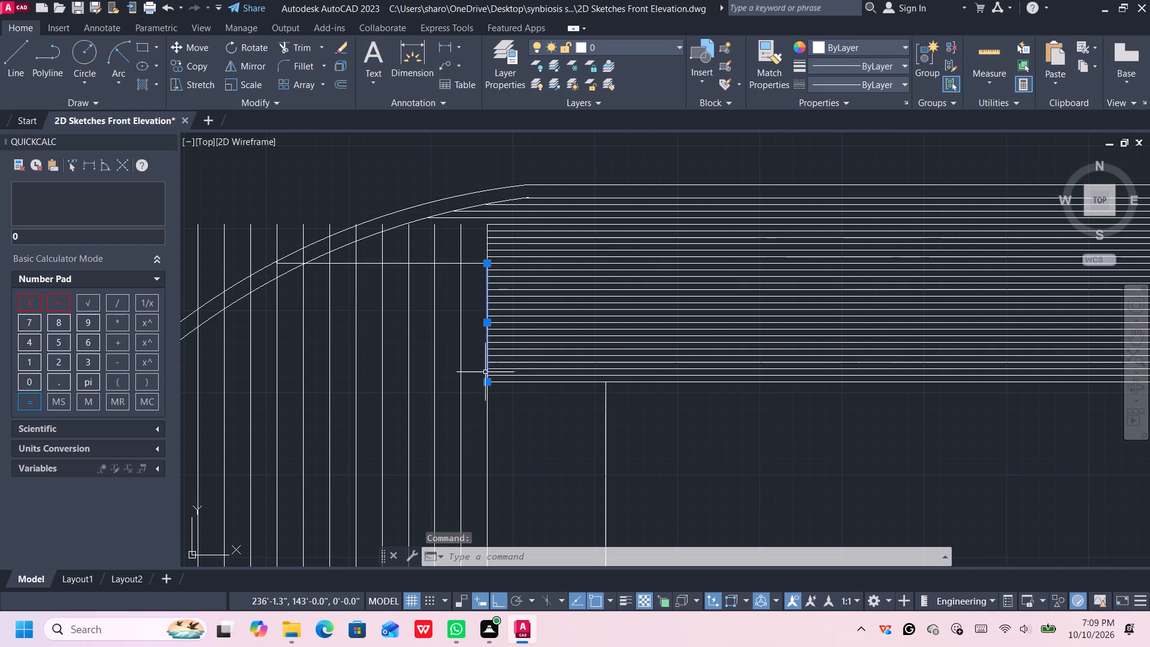
{"action": "key", "text": "Delete"}
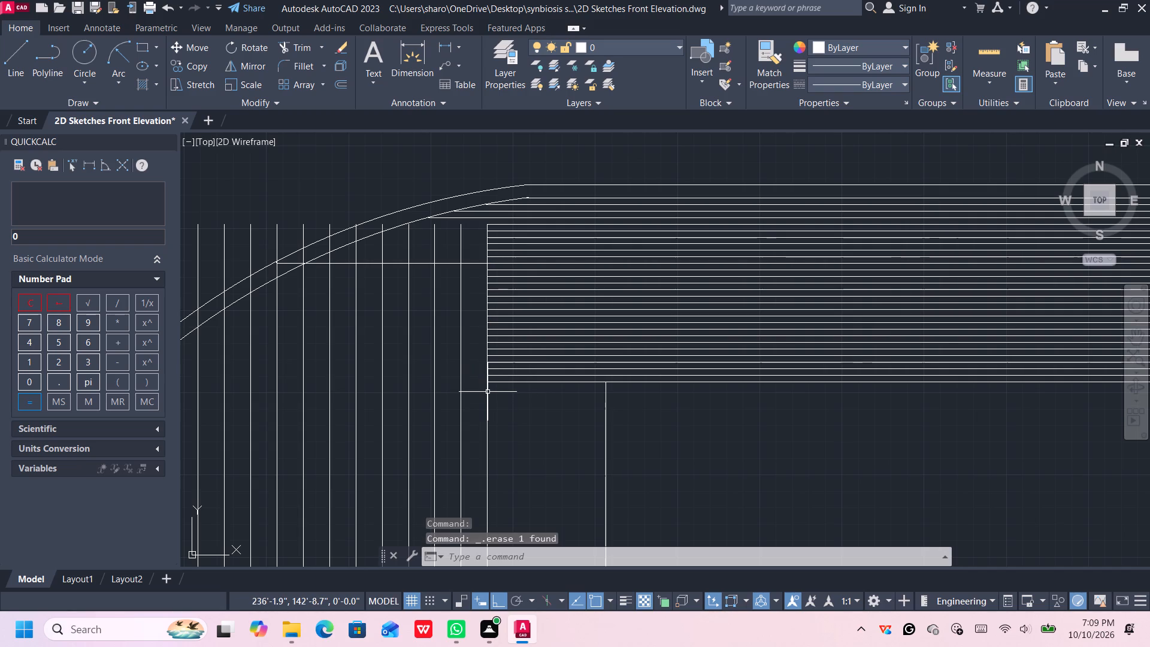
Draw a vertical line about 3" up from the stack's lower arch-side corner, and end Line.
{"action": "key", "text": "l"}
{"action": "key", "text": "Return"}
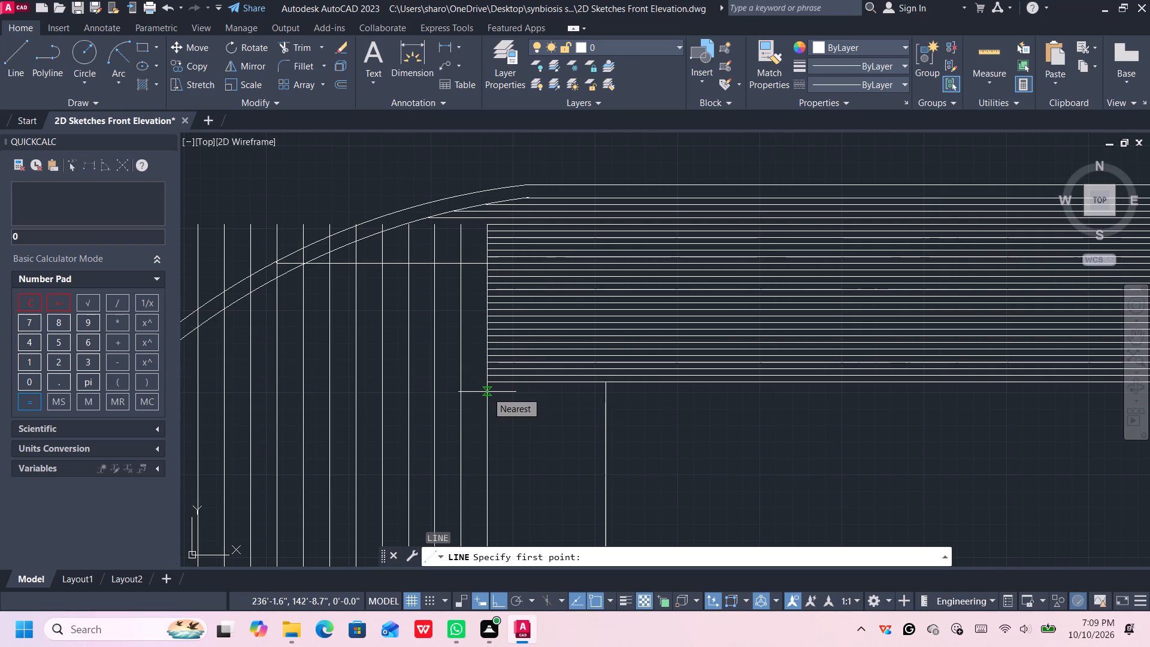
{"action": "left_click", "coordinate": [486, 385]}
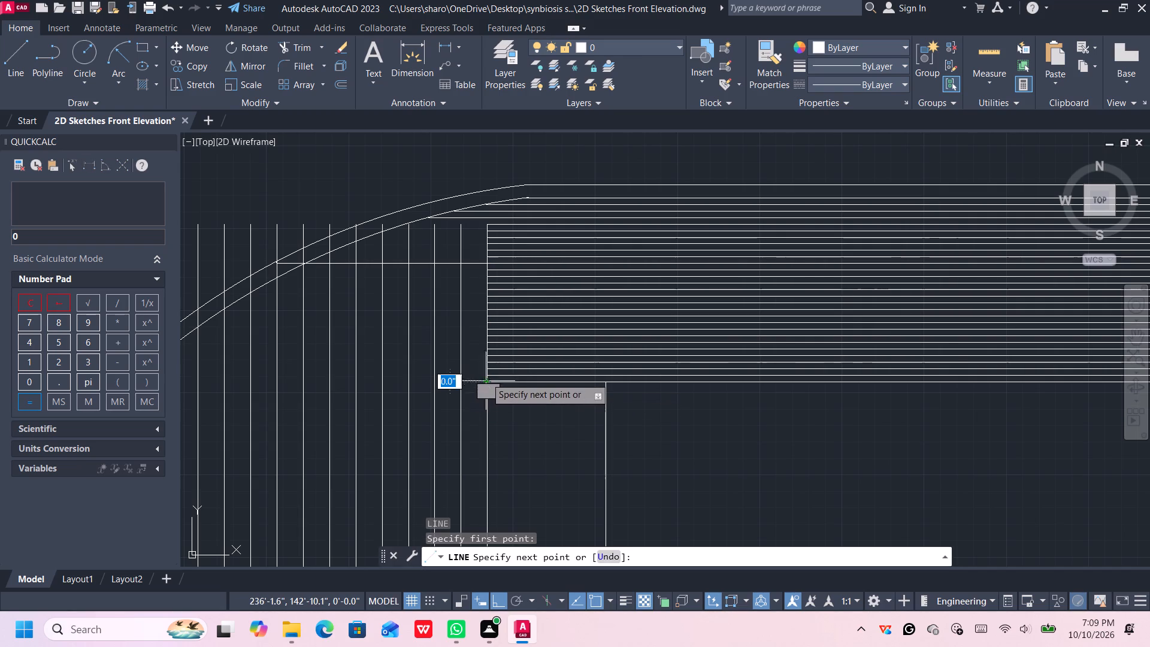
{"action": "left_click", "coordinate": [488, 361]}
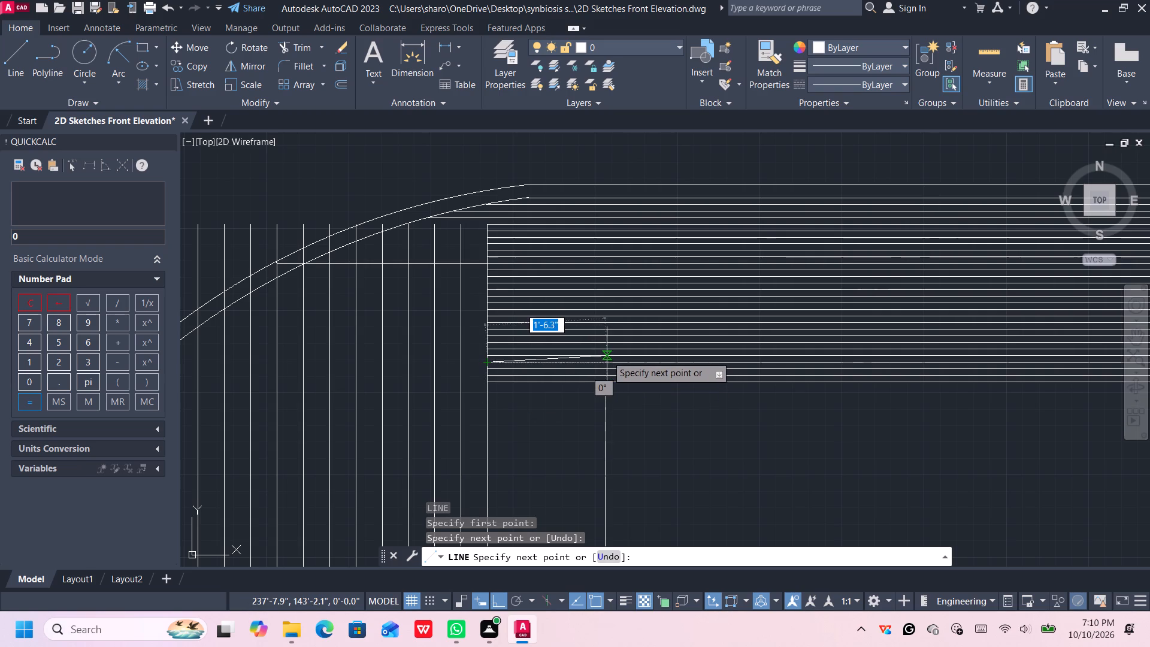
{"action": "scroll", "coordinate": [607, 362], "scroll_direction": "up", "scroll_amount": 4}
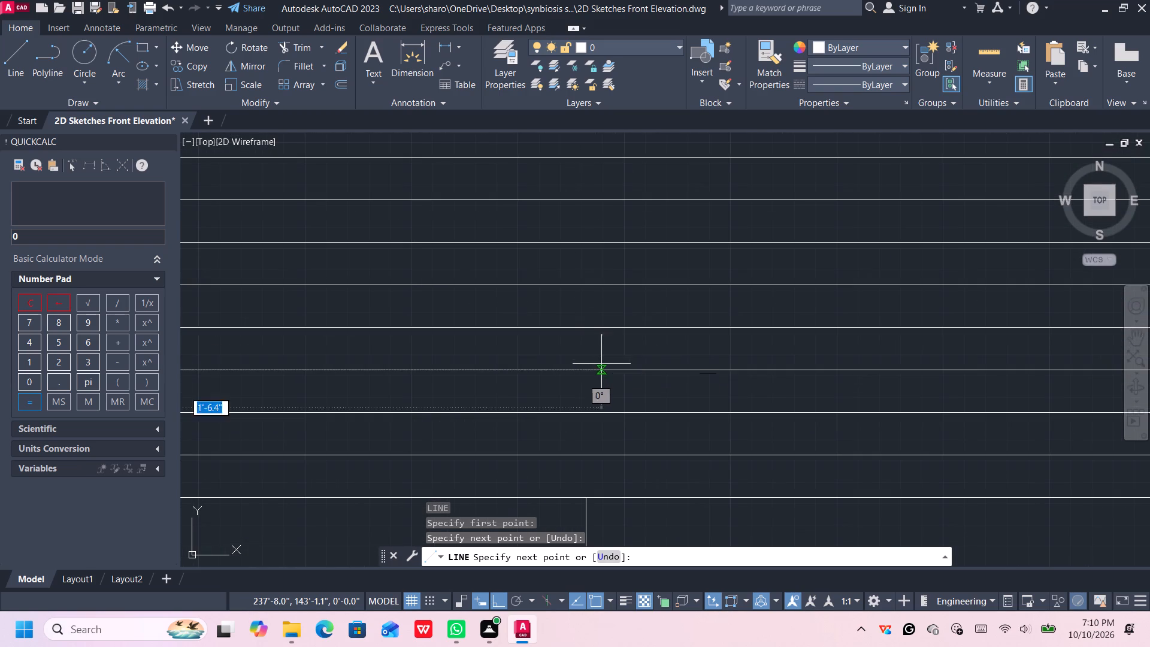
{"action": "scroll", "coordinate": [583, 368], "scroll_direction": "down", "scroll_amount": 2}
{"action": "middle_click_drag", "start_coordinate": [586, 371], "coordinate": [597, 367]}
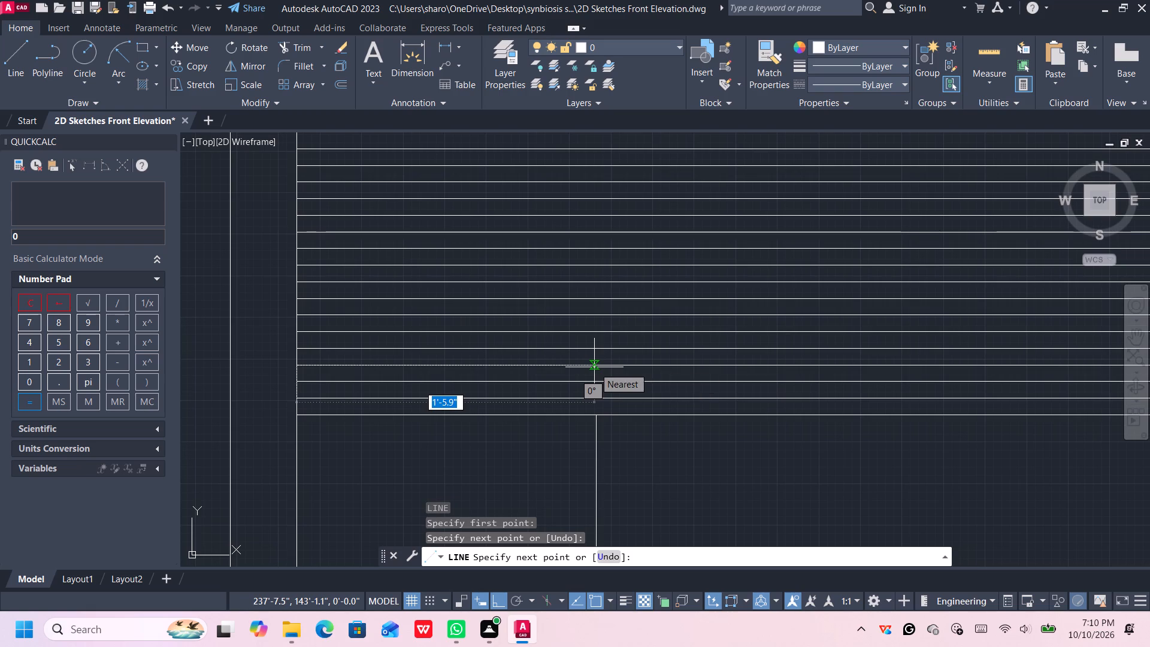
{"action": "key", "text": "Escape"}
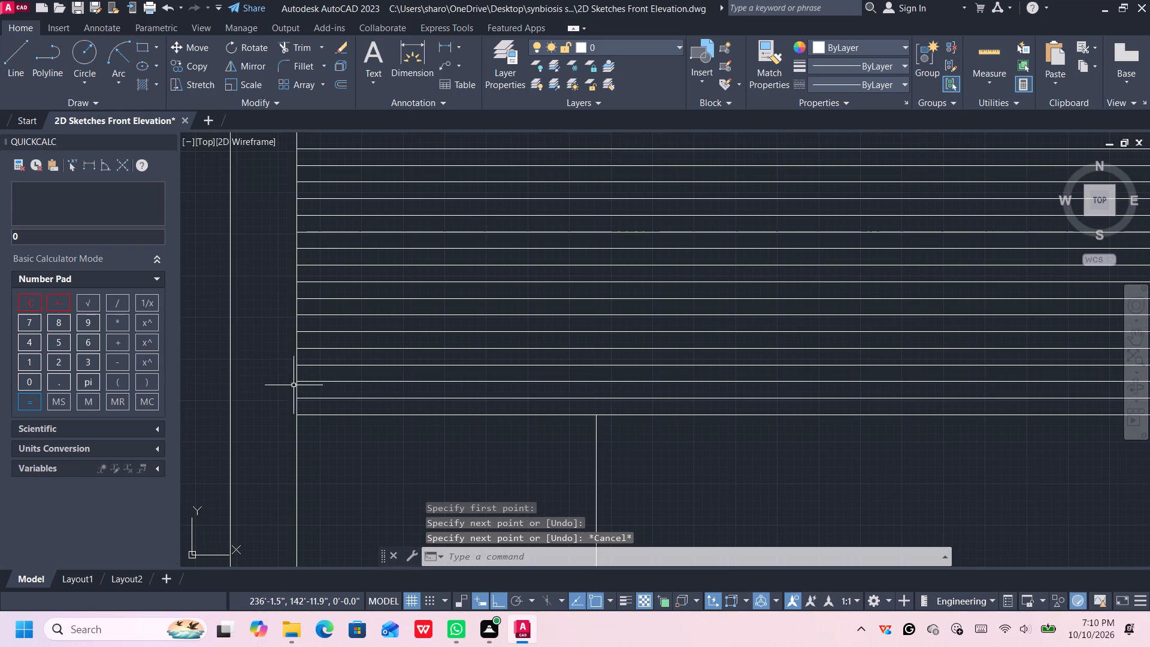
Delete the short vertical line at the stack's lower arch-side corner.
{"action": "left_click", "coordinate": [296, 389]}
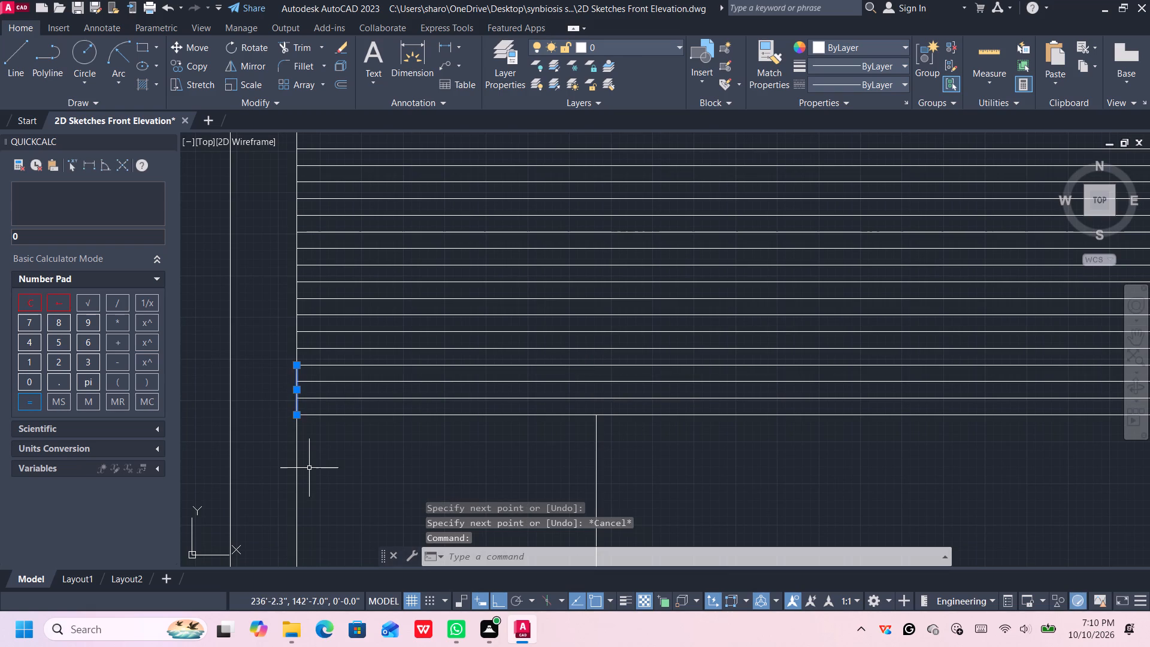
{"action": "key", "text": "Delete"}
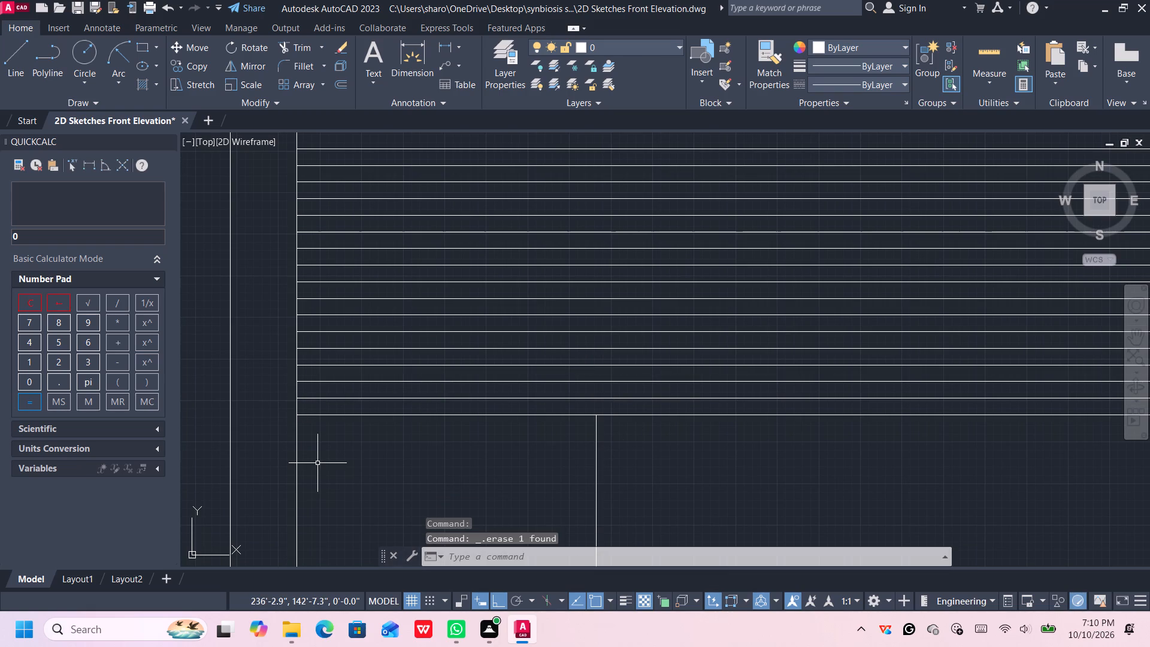
Extend the vertical line beneath the stack's arch side up to the fourth horizontal line from the bottom, and end Extend.
{"action": "type", "text": "ex"}
{"action": "key", "text": "Return"}
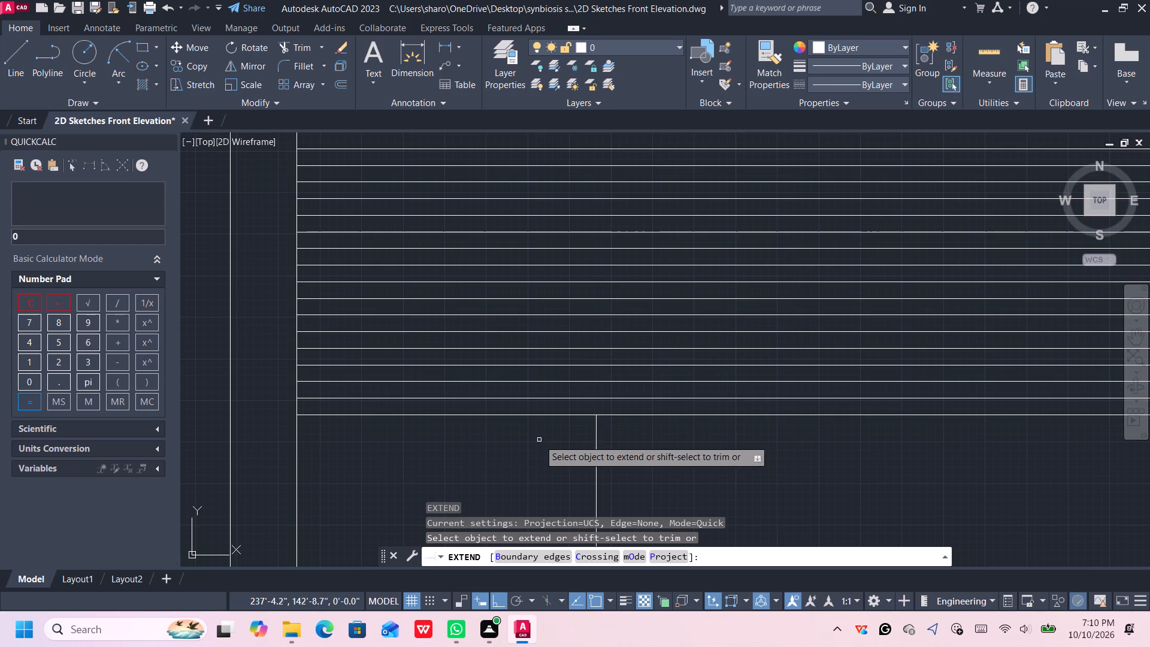
{"action": "left_click", "coordinate": [594, 436]}
{"action": "left_click", "coordinate": [595, 431]}
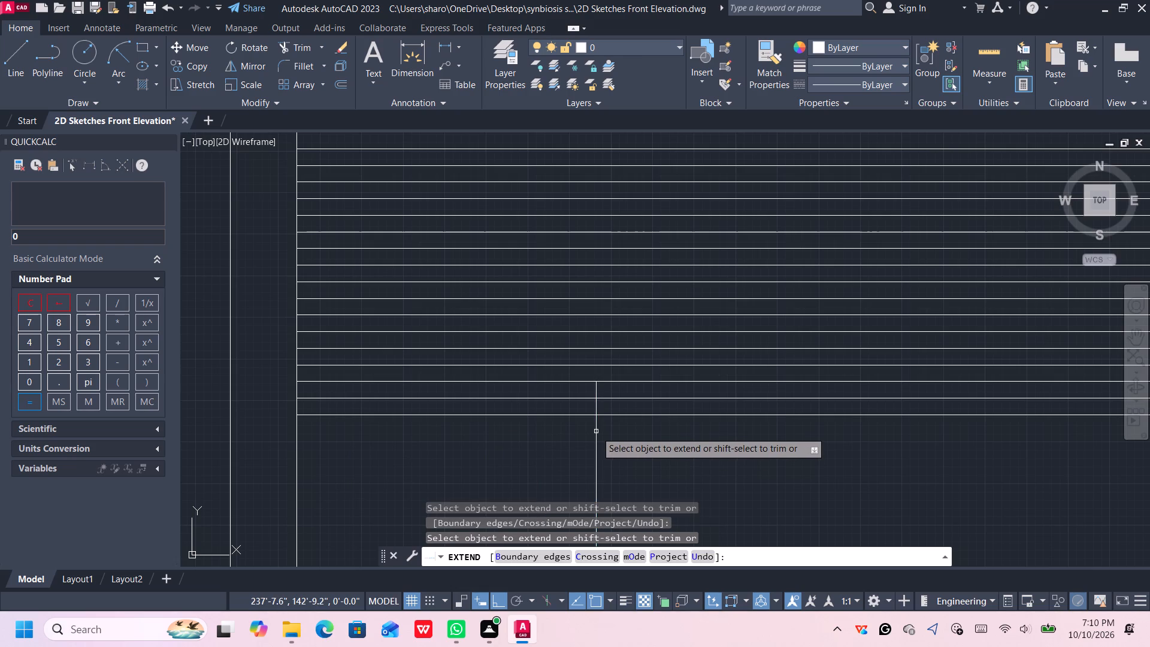
{"action": "left_click", "coordinate": [595, 406]}
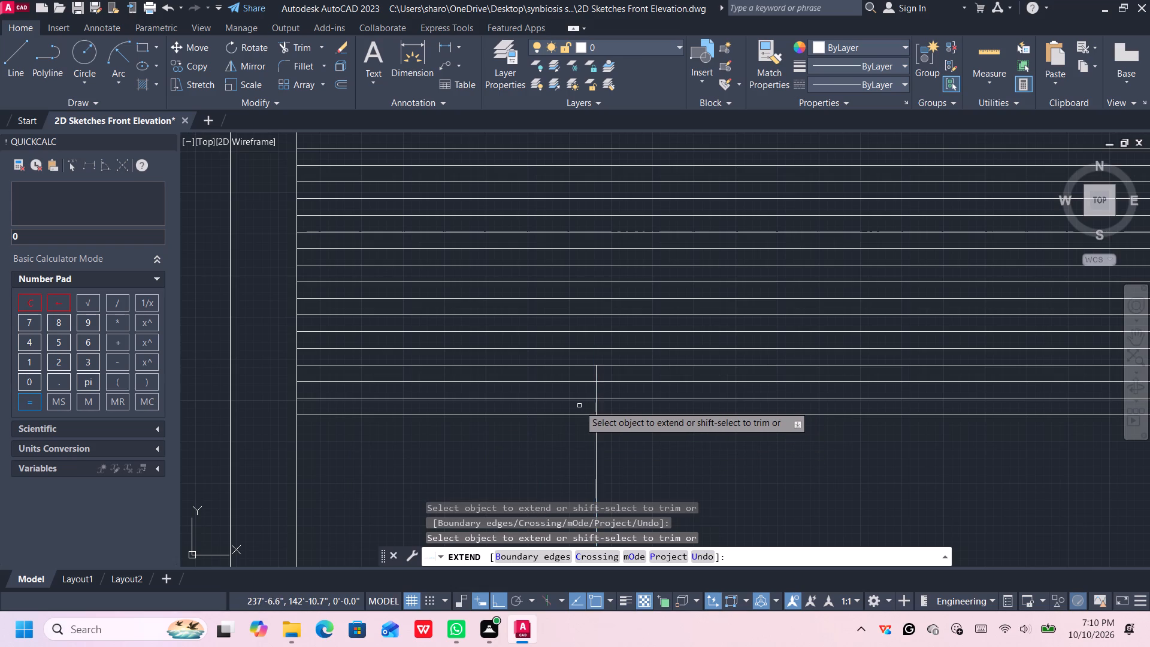
{"action": "key", "text": "Escape"}
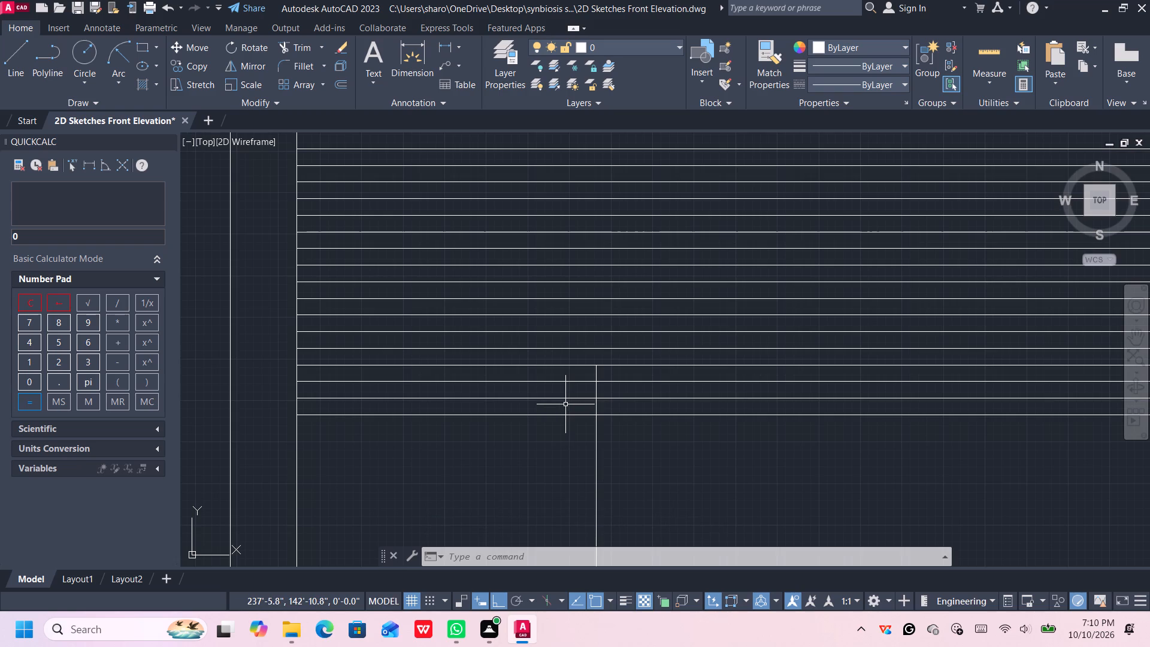
Trim the three lowest horizontal lines between the stack's arch-side edge and the extended vertical line, and end Trim.
{"action": "type", "text": "tr"}
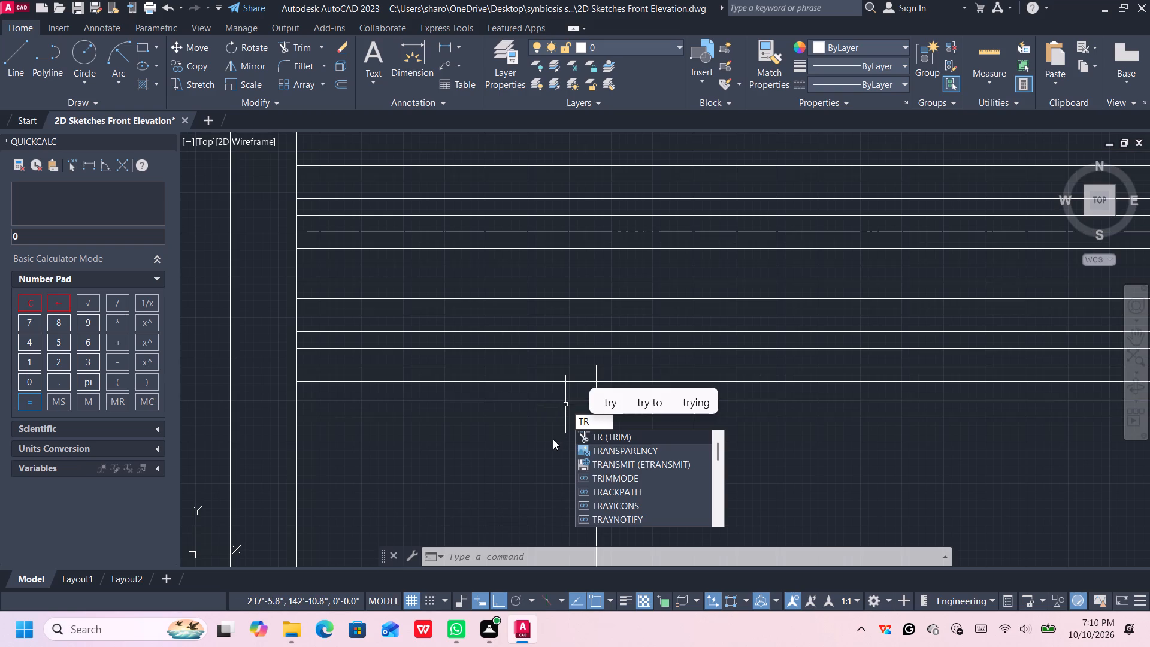
{"action": "key", "text": "Return"}
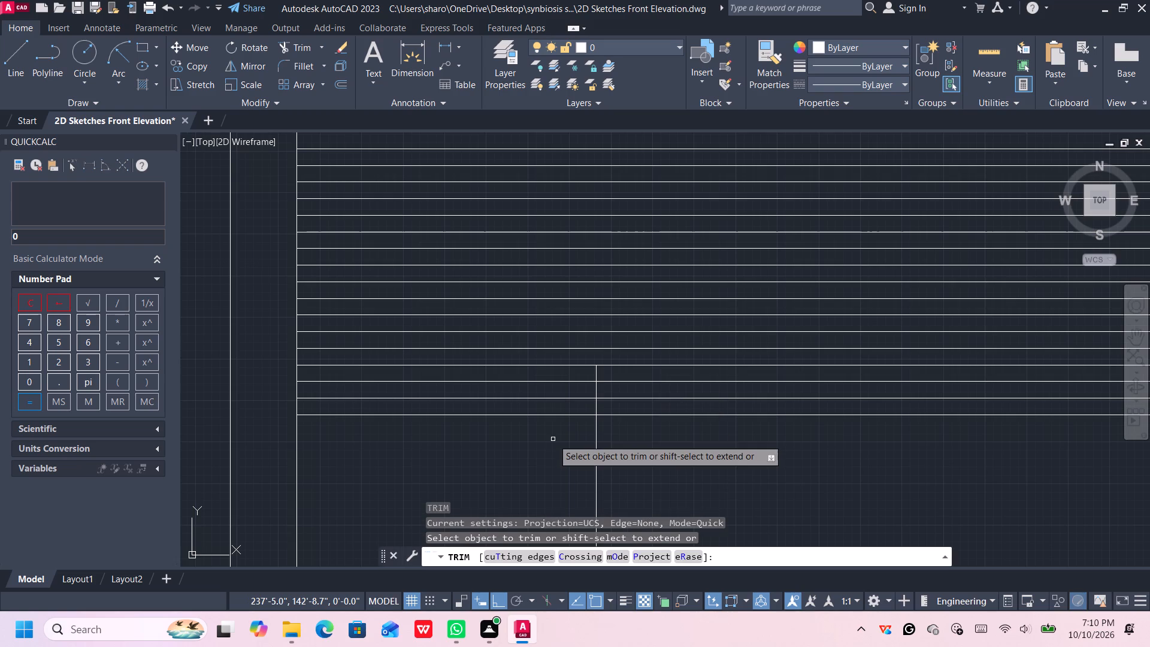
{"action": "left_click", "coordinate": [555, 422]}
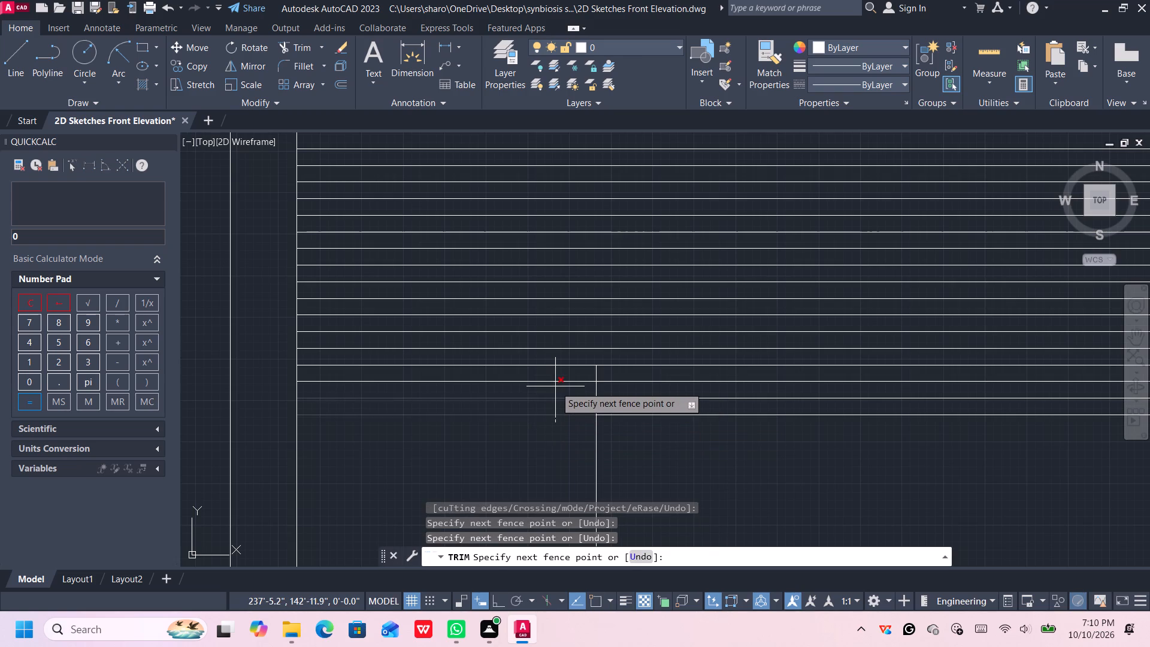
{"action": "left_click", "coordinate": [555, 380]}
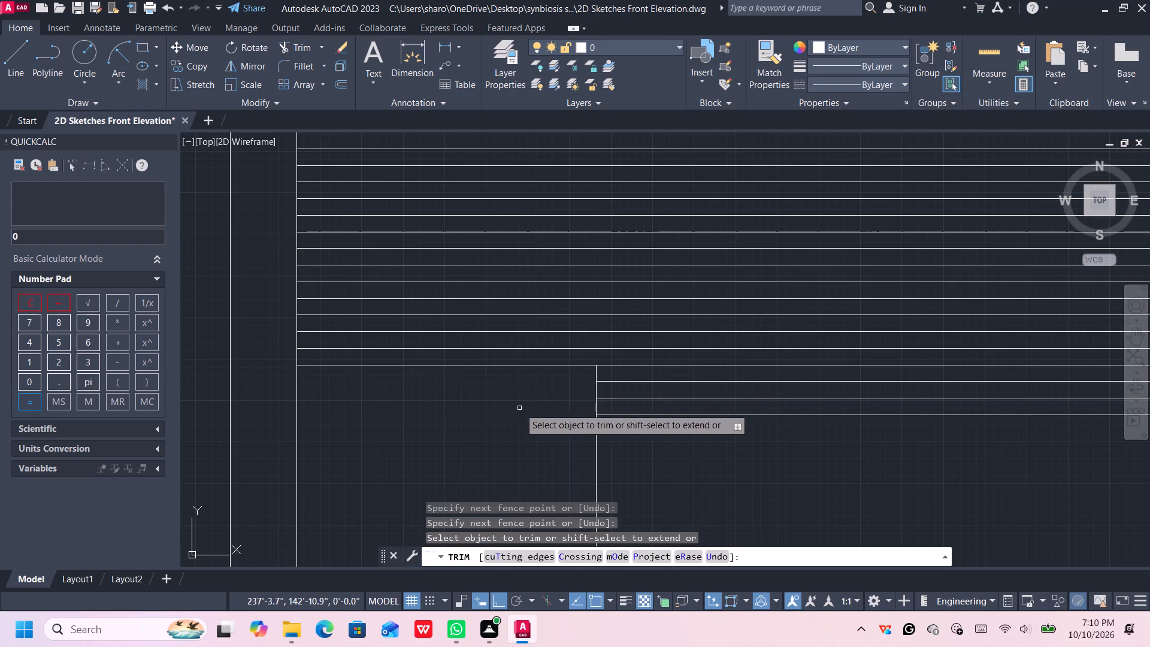
{"action": "scroll", "coordinate": [519, 408], "scroll_direction": "down", "scroll_amount": 2}
{"action": "scroll", "coordinate": [512, 409], "scroll_direction": "up", "scroll_amount": 2}
{"action": "middle_click_drag", "start_coordinate": [509, 411], "coordinate": [630, 453]}
{"action": "scroll", "coordinate": [630, 453], "scroll_direction": "down", "scroll_amount": 1}
{"action": "middle_click_drag", "start_coordinate": [599, 452], "coordinate": [610, 408]}
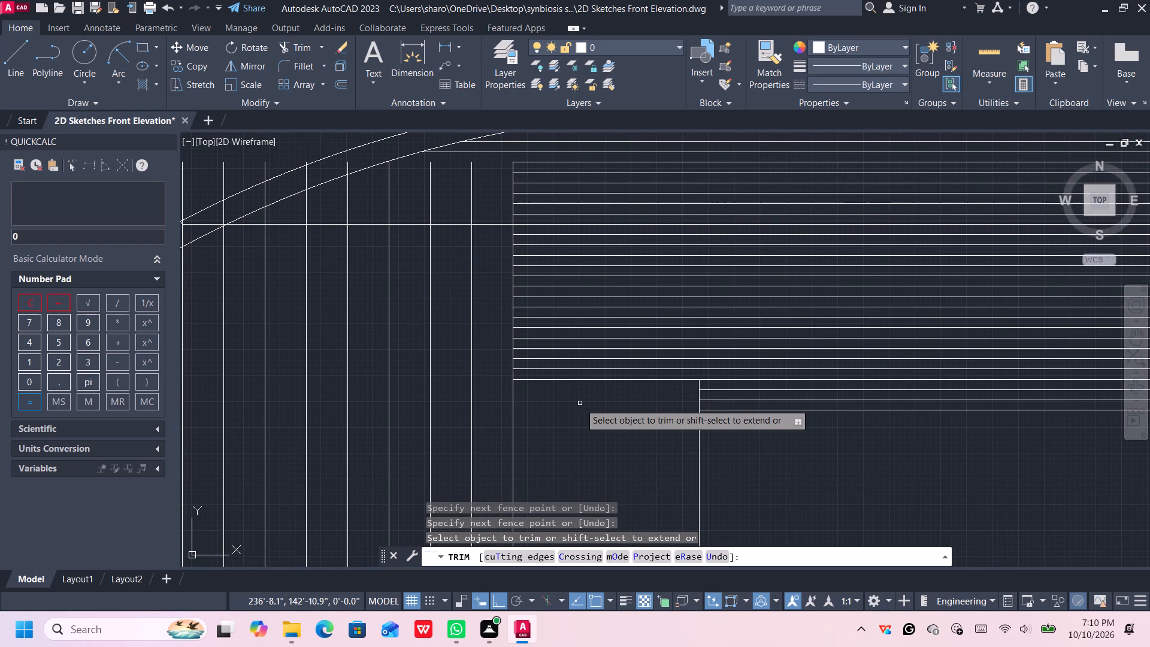
{"action": "key", "text": "Escape"}
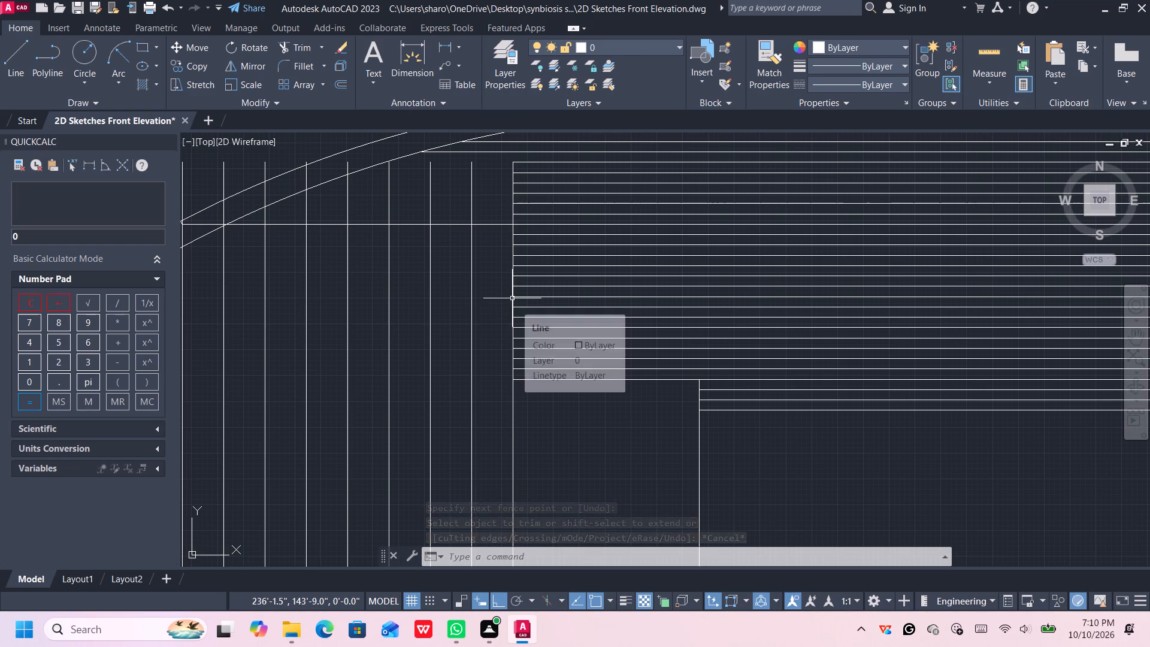
Draw a slanted line from the top horizontal line's crossing with the nearest vertical down about 1'-3" to the stack's lower arch-side corner.
{"action": "key", "text": "l"}
{"action": "key", "text": "Return"}
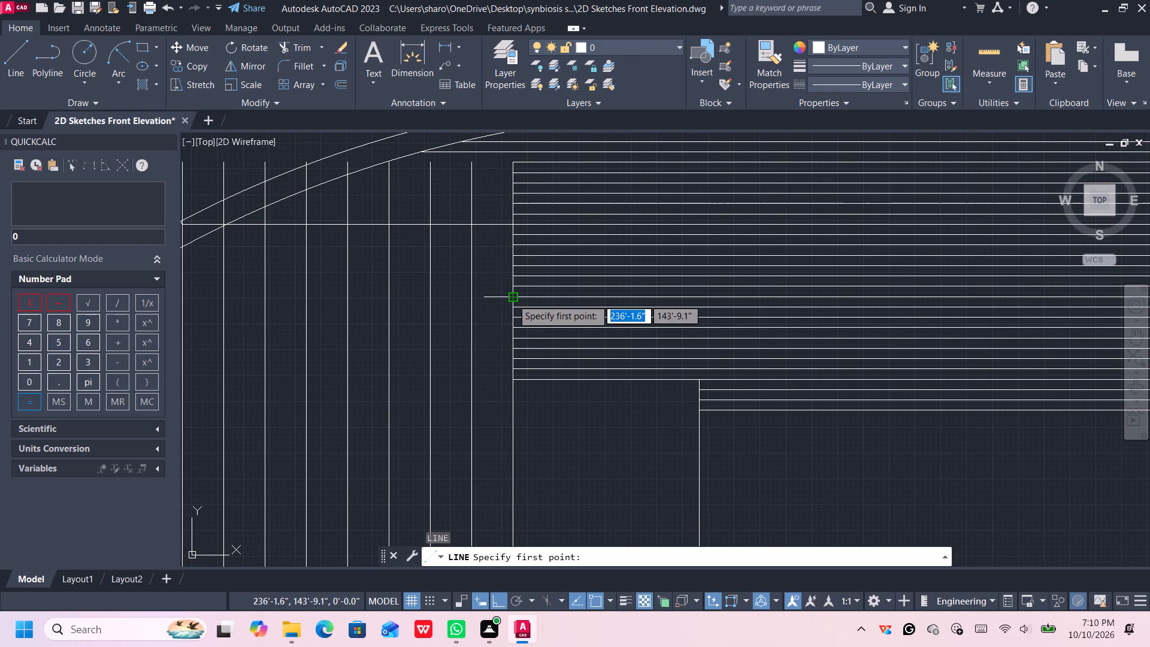
{"action": "left_click", "coordinate": [471, 226]}
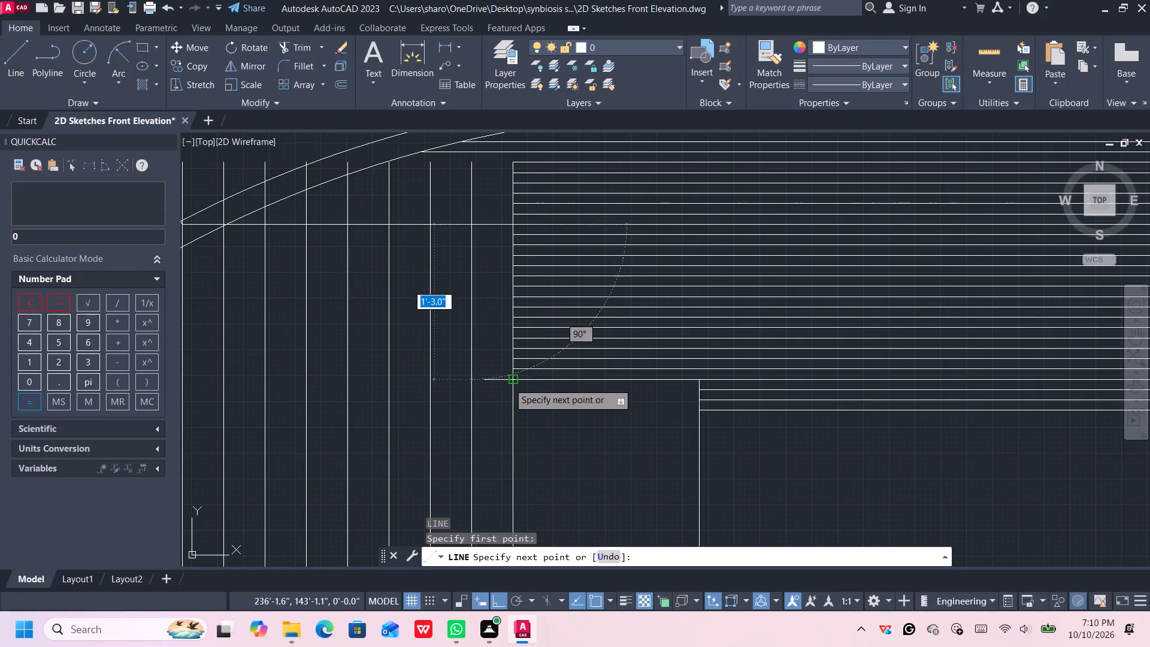
{"action": "left_click", "coordinate": [511, 380]}
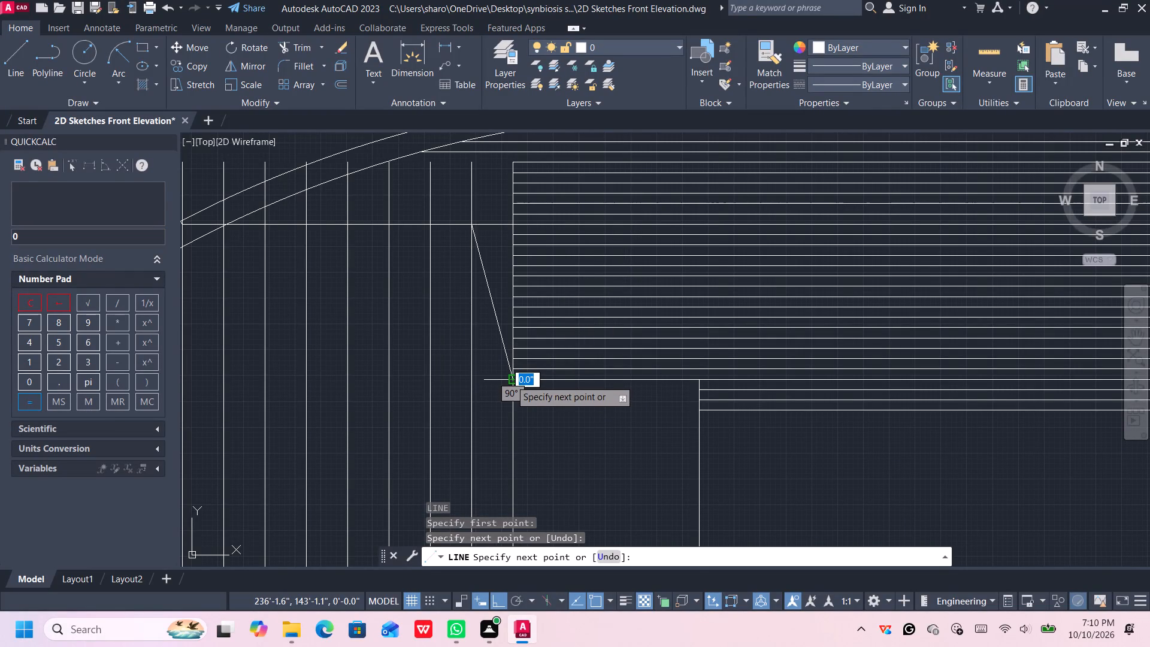
{"action": "key", "text": "Escape"}
{"action": "scroll", "coordinate": [512, 380], "scroll_direction": "down", "scroll_amount": 4}
{"action": "middle_click_drag", "start_coordinate": [530, 407], "coordinate": [527, 389]}
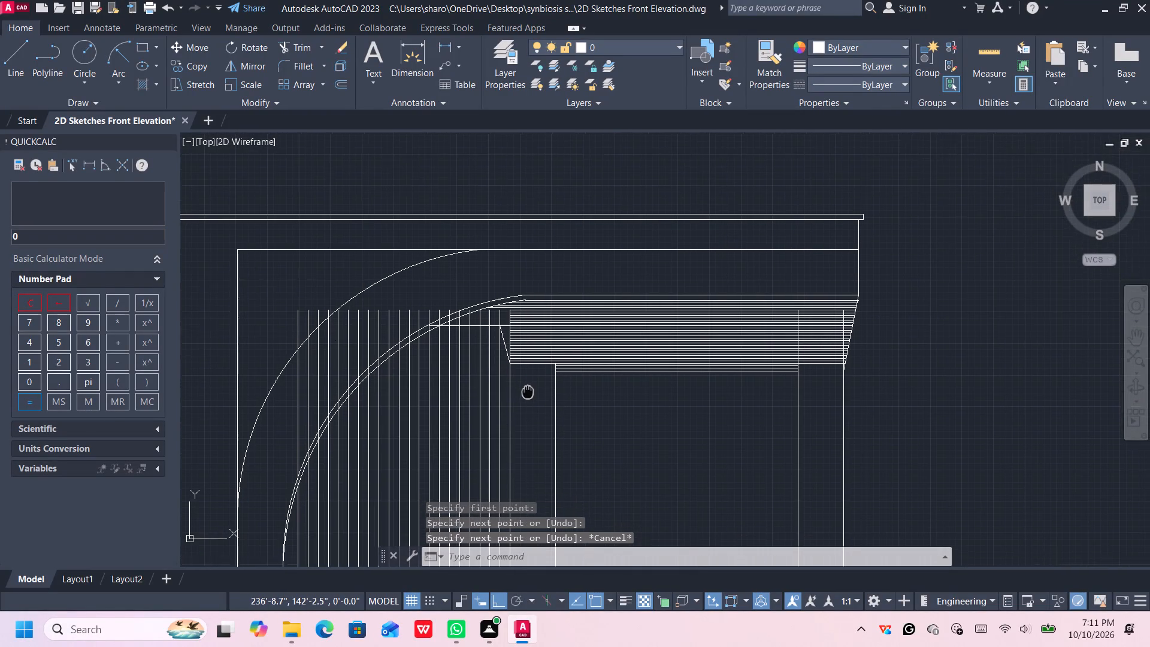
{"action": "middle_click_drag", "start_coordinate": [527, 389], "coordinate": [525, 382]}
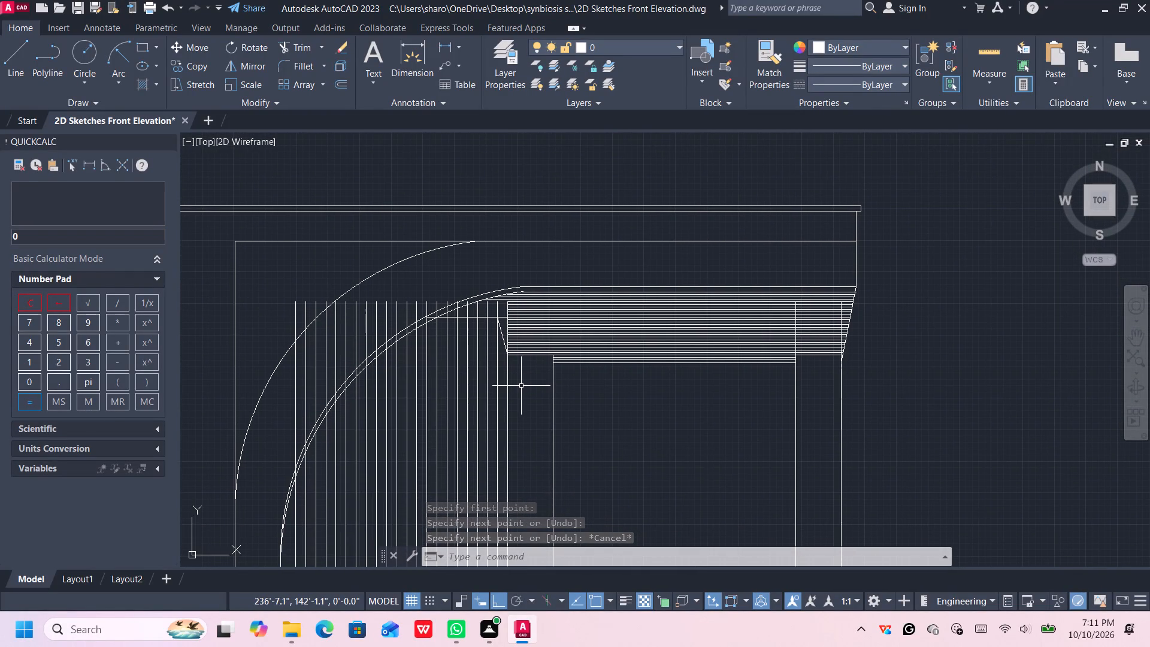
Trim the first vertical lines above the double arch curve, including their leftover upper ends outside the large outer arc.
{"action": "type", "text": "tr"}
{"action": "key", "text": "Return"}
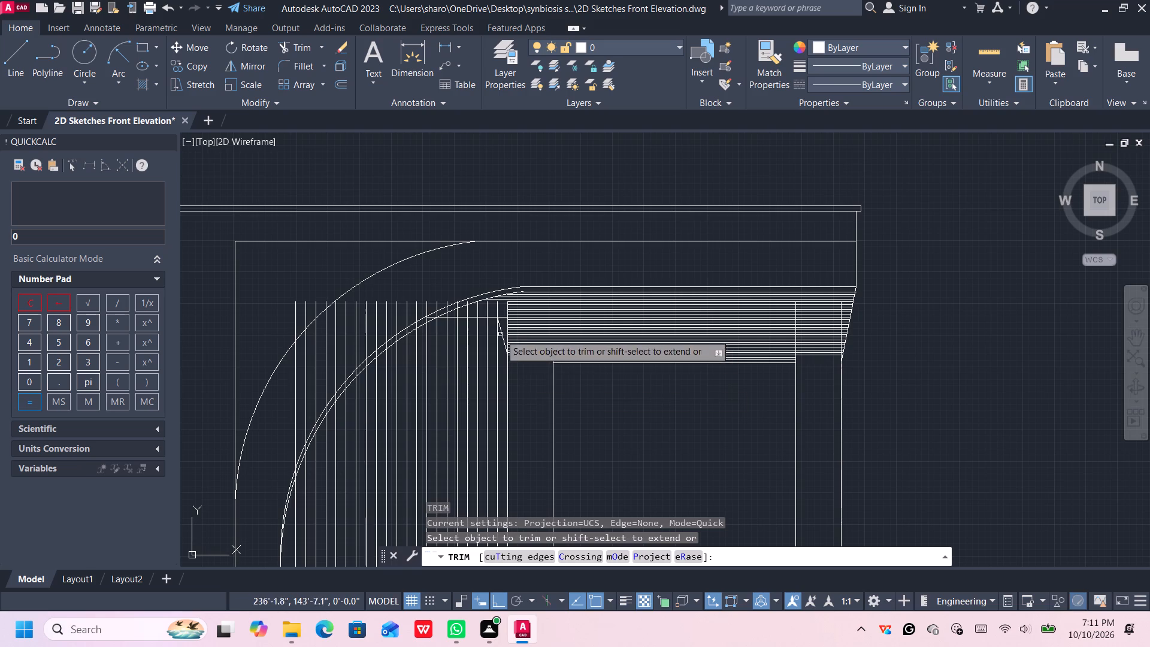
{"action": "scroll", "coordinate": [453, 283], "scroll_direction": "up", "scroll_amount": 2}
{"action": "scroll", "coordinate": [453, 284], "scroll_direction": "down", "scroll_amount": 3}
{"action": "middle_click_drag", "start_coordinate": [453, 283], "coordinate": [474, 274]}
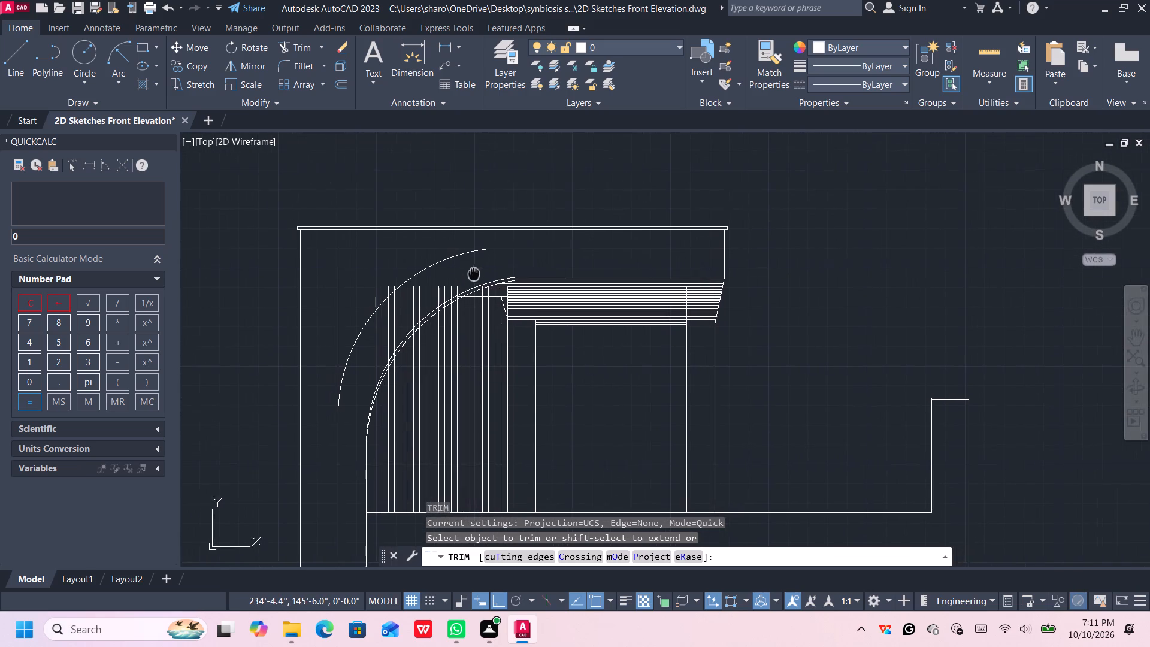
{"action": "left_click", "coordinate": [461, 272]}
{"action": "left_click", "coordinate": [361, 355]}
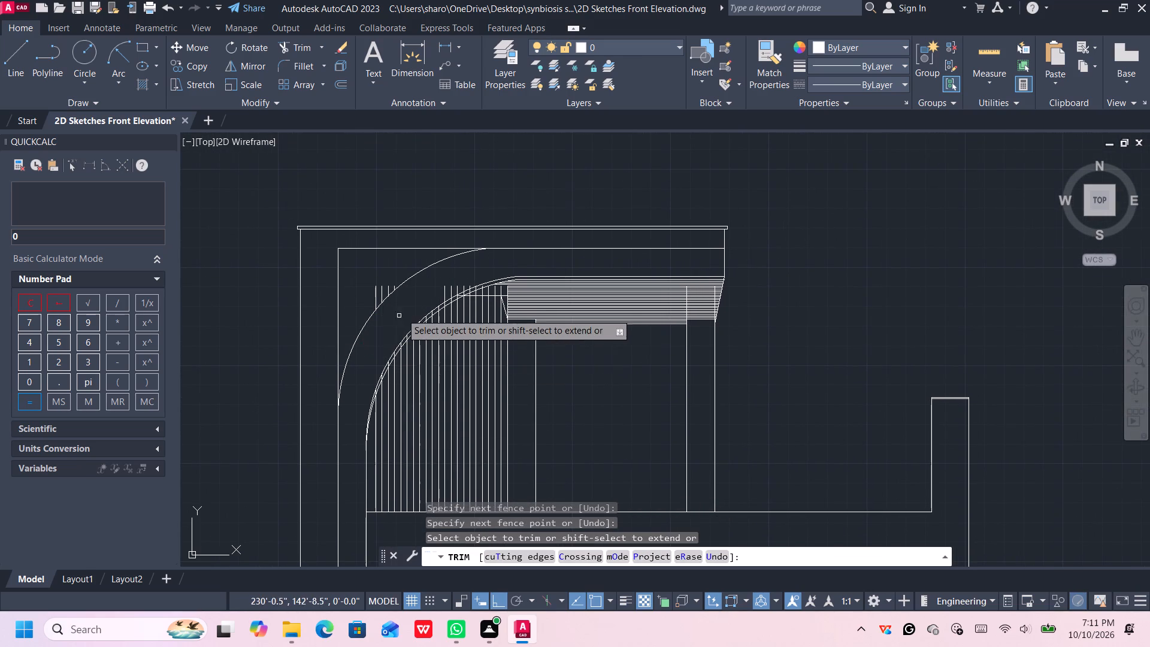
{"action": "scroll", "coordinate": [404, 298], "scroll_direction": "up", "scroll_amount": 1}
{"action": "left_click", "coordinate": [388, 264]}
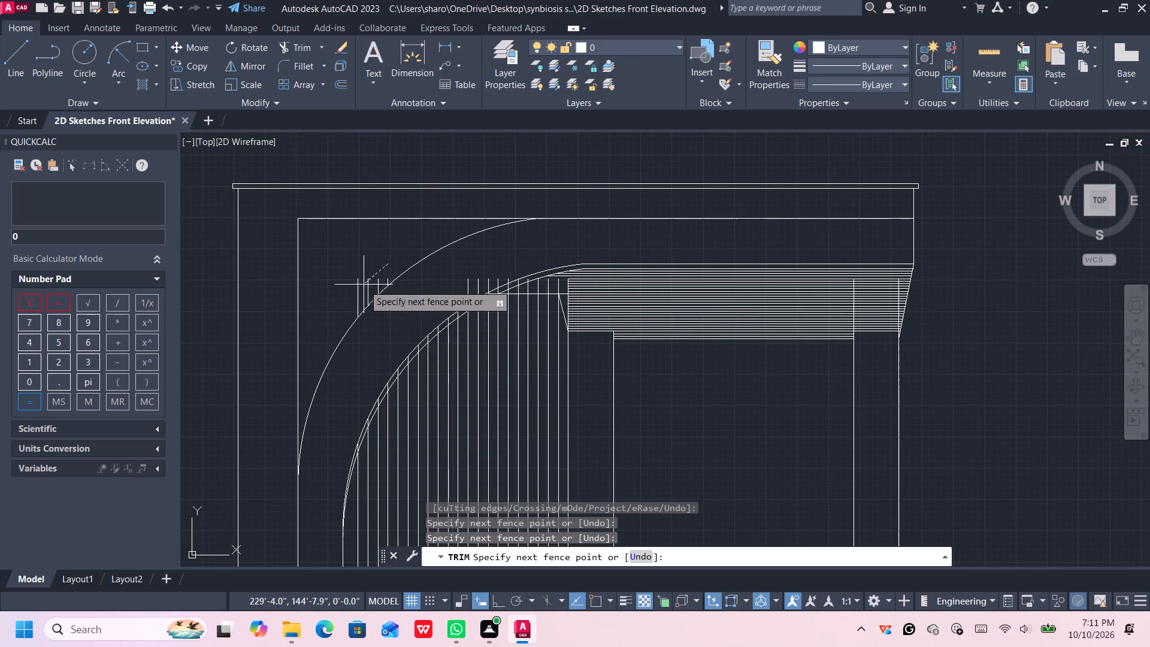
{"action": "left_click", "coordinate": [351, 304]}
{"action": "scroll", "coordinate": [367, 284], "scroll_direction": "up", "scroll_amount": 4}
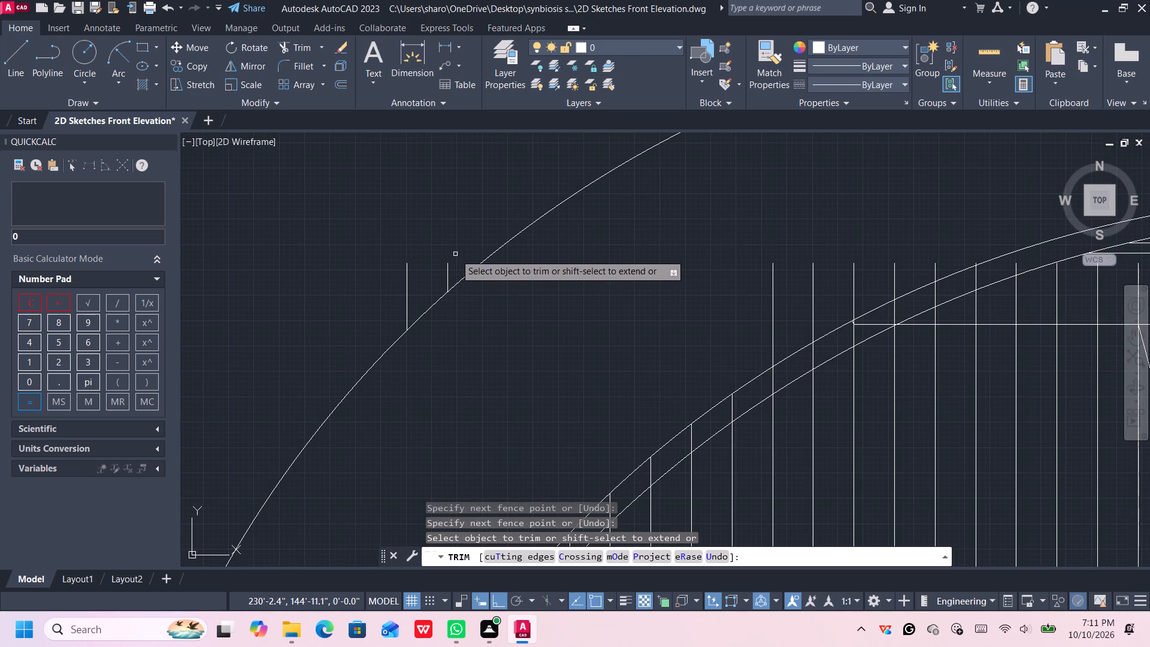
{"action": "left_click", "coordinate": [456, 259]}
{"action": "left_click", "coordinate": [392, 309]}
{"action": "scroll", "coordinate": [788, 282], "scroll_direction": "down", "scroll_amount": 2}
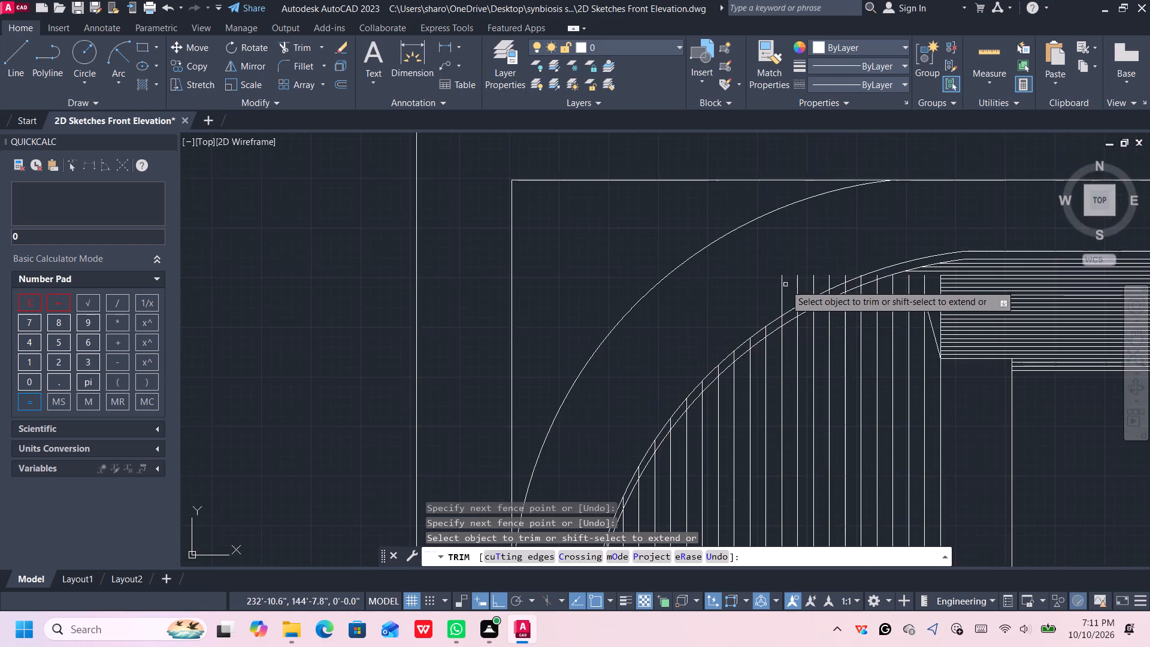
Trim the remaining vertical line ends that project above the double arch's upper curve toward the stack.
{"action": "middle_click_drag", "start_coordinate": [784, 285], "coordinate": [552, 347]}
{"action": "scroll", "coordinate": [588, 334], "scroll_direction": "up", "scroll_amount": 4}
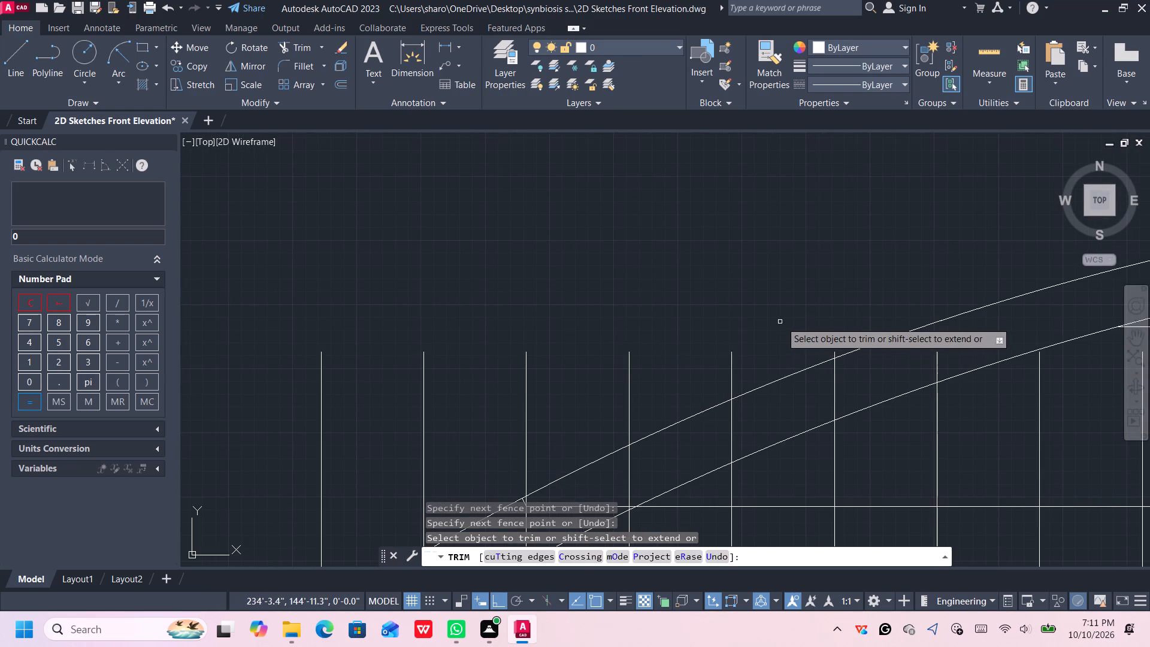
{"action": "left_click_drag", "start_coordinate": [785, 329], "coordinate": [773, 343]}
{"action": "left_click_drag", "start_coordinate": [764, 341], "coordinate": [317, 466]}
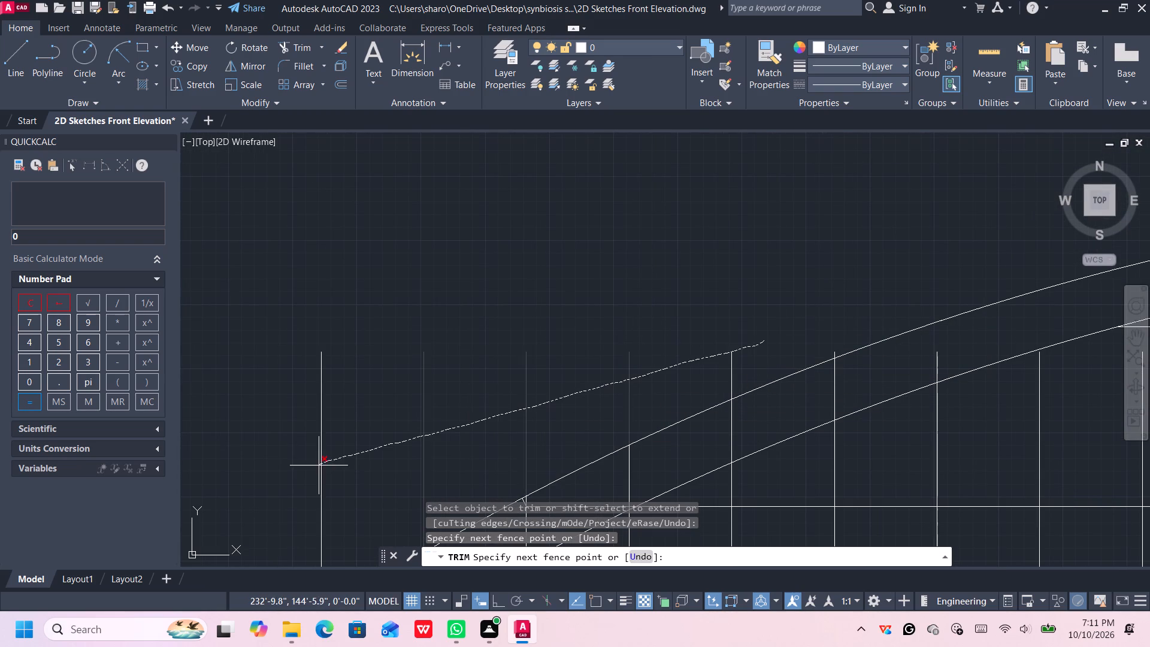
{"action": "left_click_drag", "start_coordinate": [317, 466], "coordinate": [289, 484]}
{"action": "left_click", "coordinate": [754, 350]}
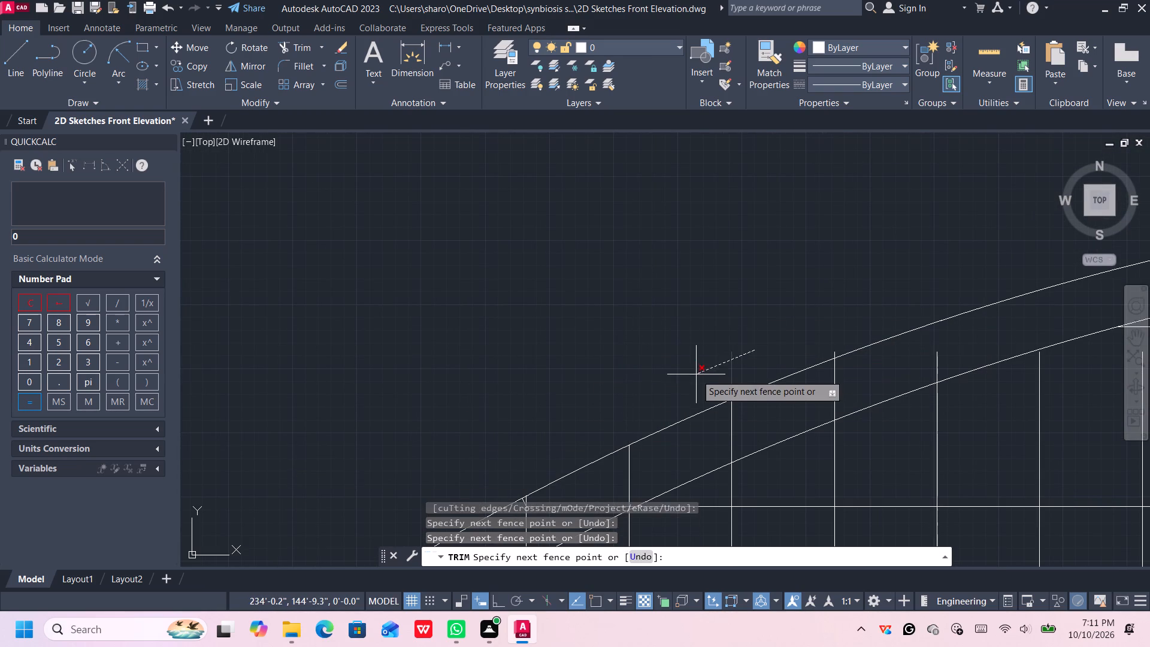
{"action": "left_click", "coordinate": [696, 374]}
{"action": "left_click", "coordinate": [833, 352]}
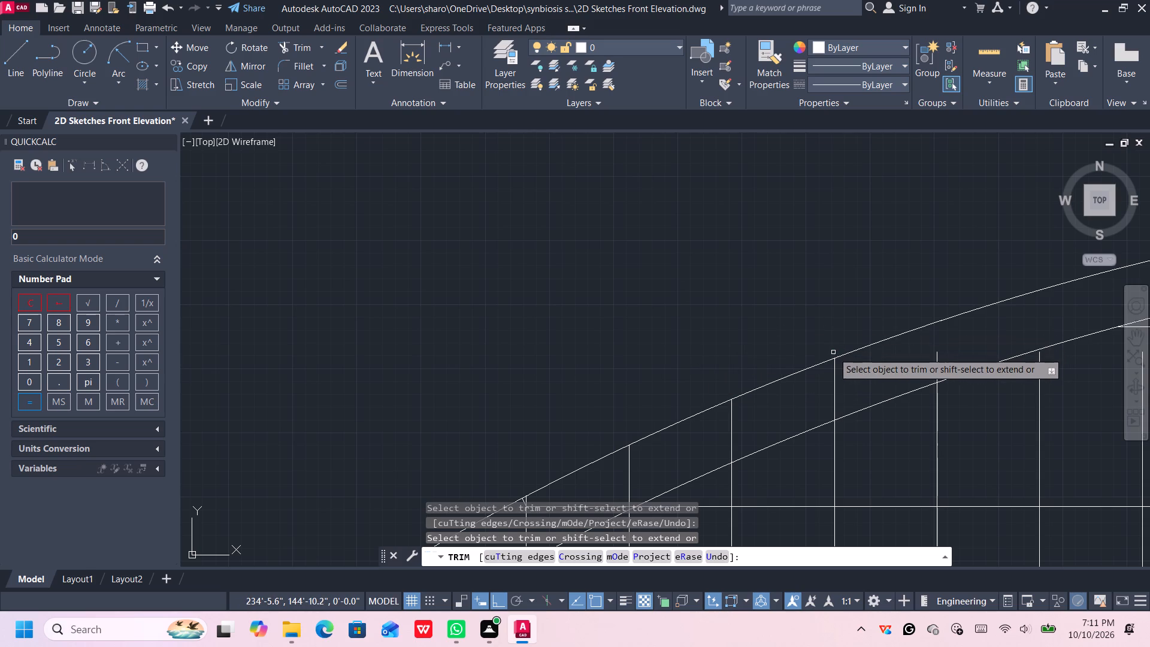
Trim the vertical lines between the short horizontal line and the arch's lower curve, plus the horizontal line's end past that curve.
{"action": "scroll", "coordinate": [852, 292], "scroll_direction": "up", "scroll_amount": 2}
{"action": "scroll", "coordinate": [852, 292], "scroll_direction": "down", "scroll_amount": 4}
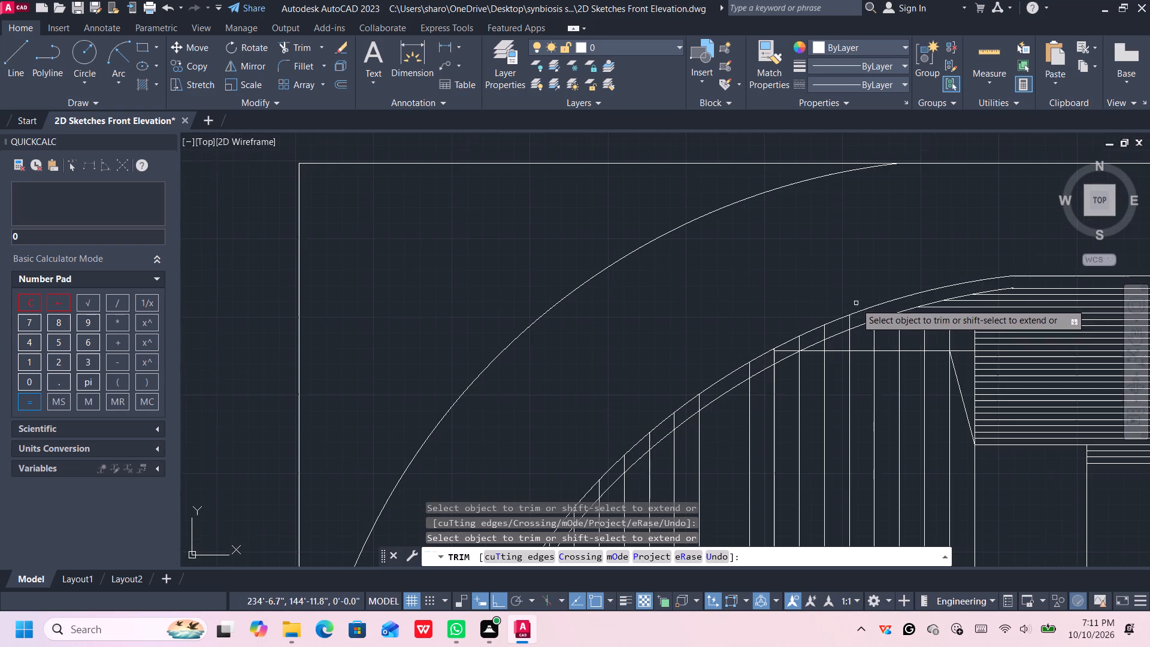
{"action": "middle_click_drag", "start_coordinate": [956, 334], "coordinate": [851, 315]}
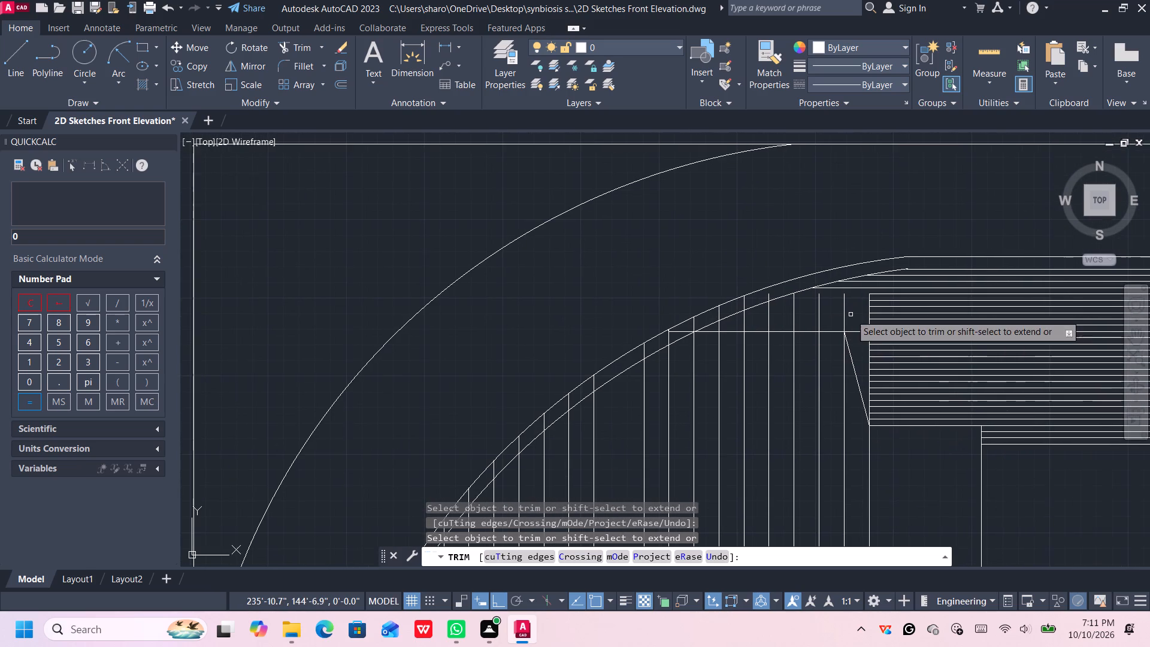
{"action": "left_click", "coordinate": [853, 310]}
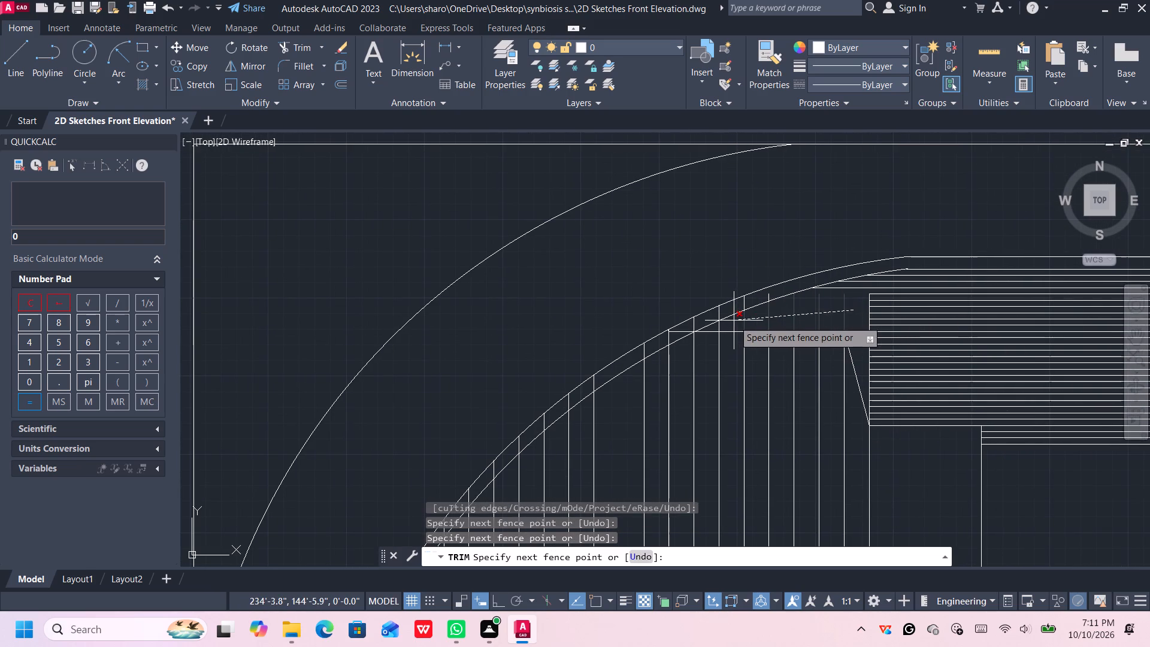
{"action": "left_click", "coordinate": [733, 322]}
{"action": "scroll", "coordinate": [731, 322], "scroll_direction": "up", "scroll_amount": 4}
{"action": "left_click", "coordinate": [661, 341]}
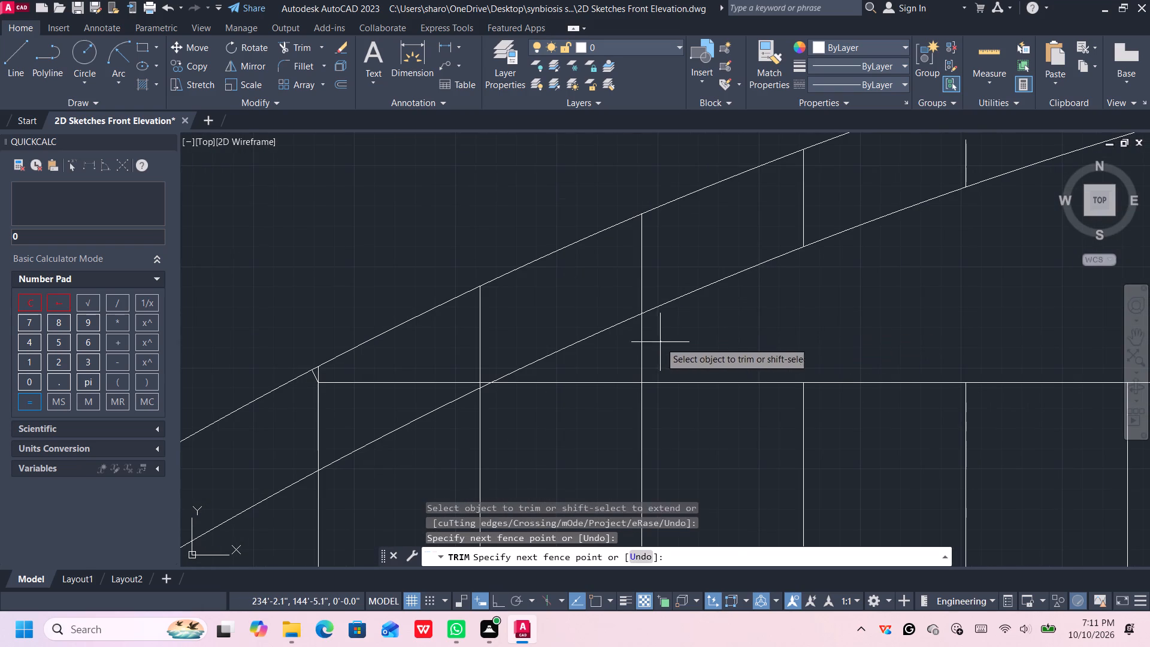
{"action": "left_click", "coordinate": [618, 364]}
{"action": "left_click", "coordinate": [492, 357]}
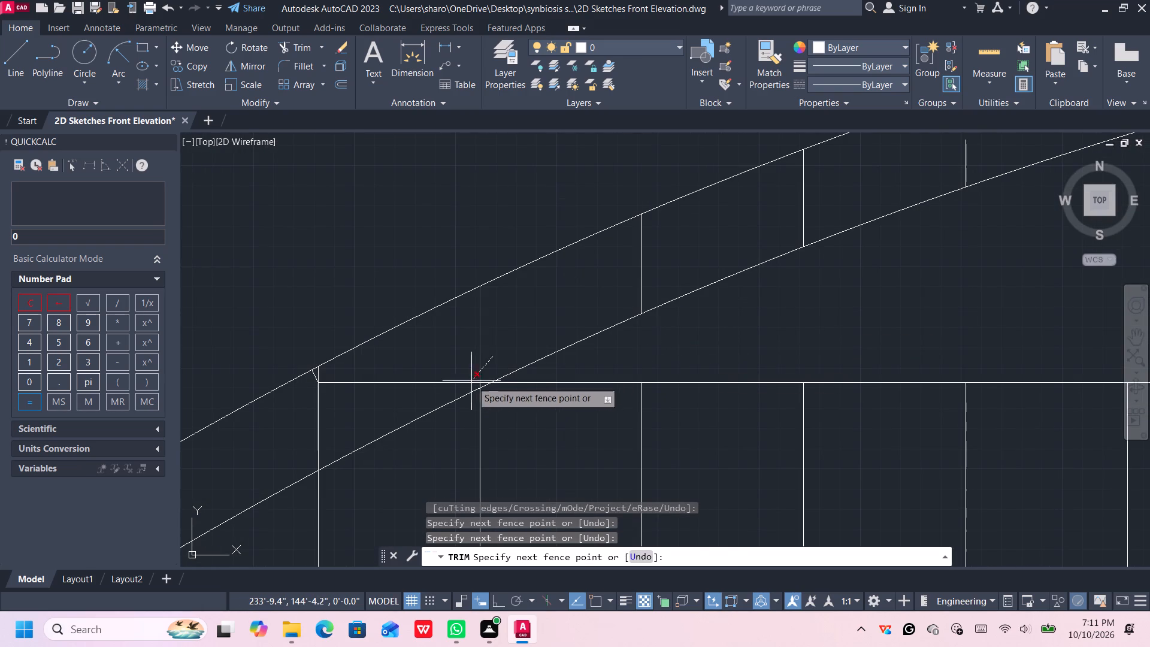
{"action": "left_click", "coordinate": [460, 394]}
{"action": "scroll", "coordinate": [480, 381], "scroll_direction": "up", "scroll_amount": 4}
{"action": "left_click", "coordinate": [498, 382]}
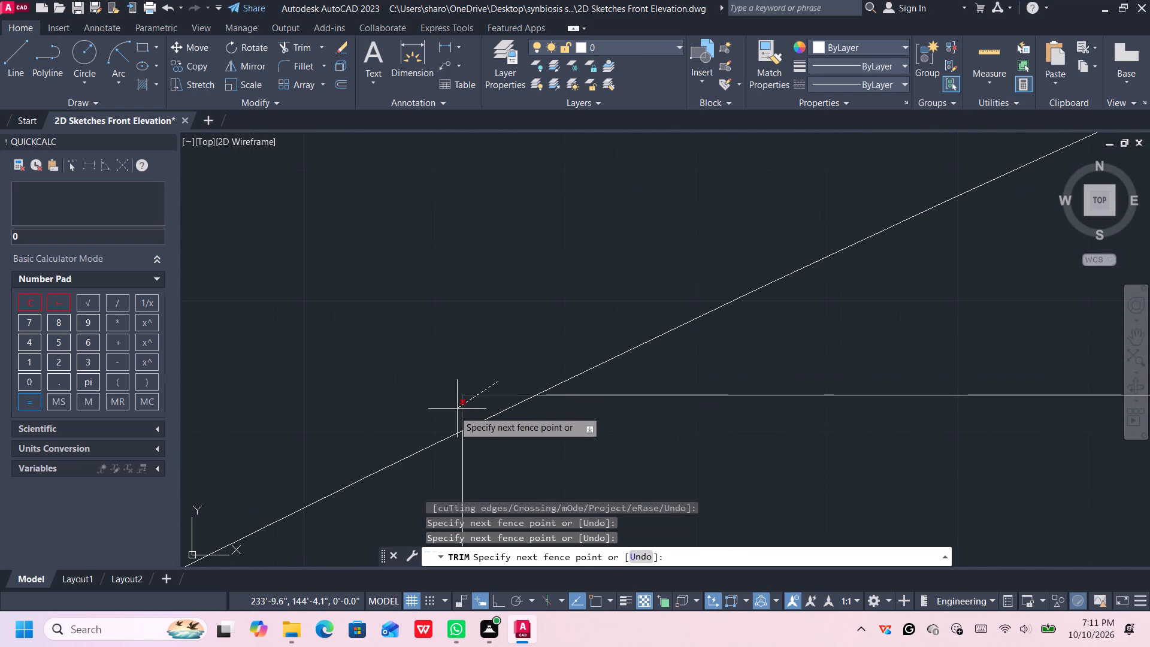
{"action": "left_click", "coordinate": [450, 412]}
Trim the leftover vertical pieces between the two arch curves near the stack, including the small remnant at the upper curve.
{"action": "scroll", "coordinate": [564, 283], "scroll_direction": "down", "scroll_amount": 6}
{"action": "scroll", "coordinate": [641, 228], "scroll_direction": "down", "scroll_amount": 3}
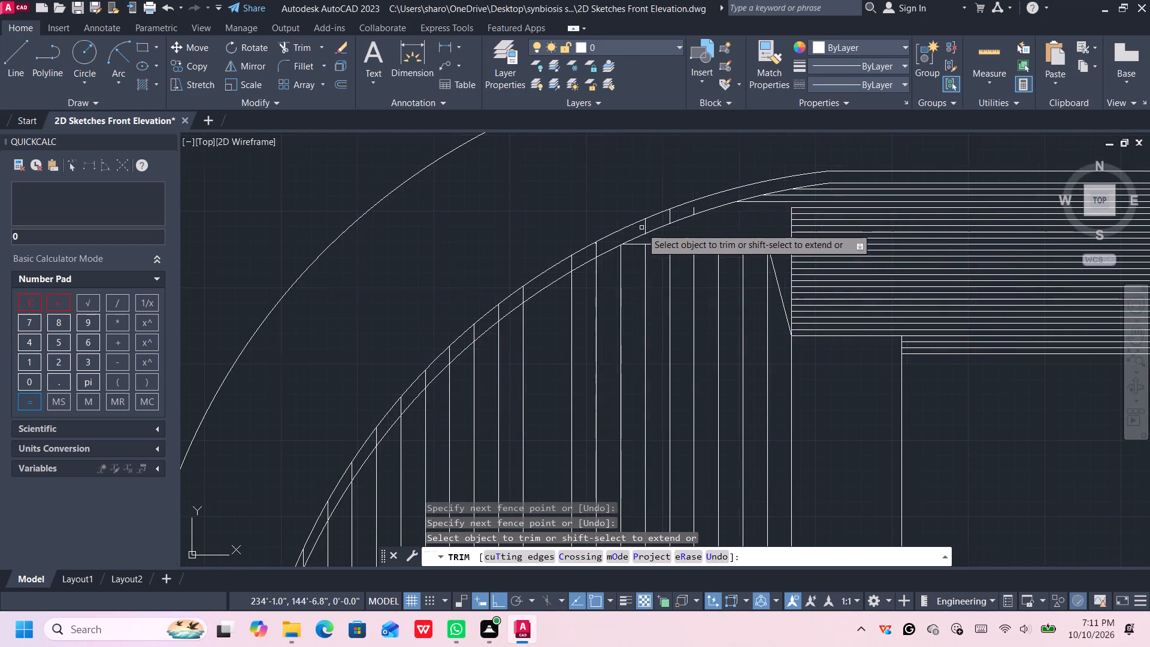
{"action": "scroll", "coordinate": [641, 228], "scroll_direction": "up", "scroll_amount": 1}
{"action": "left_click", "coordinate": [733, 192]}
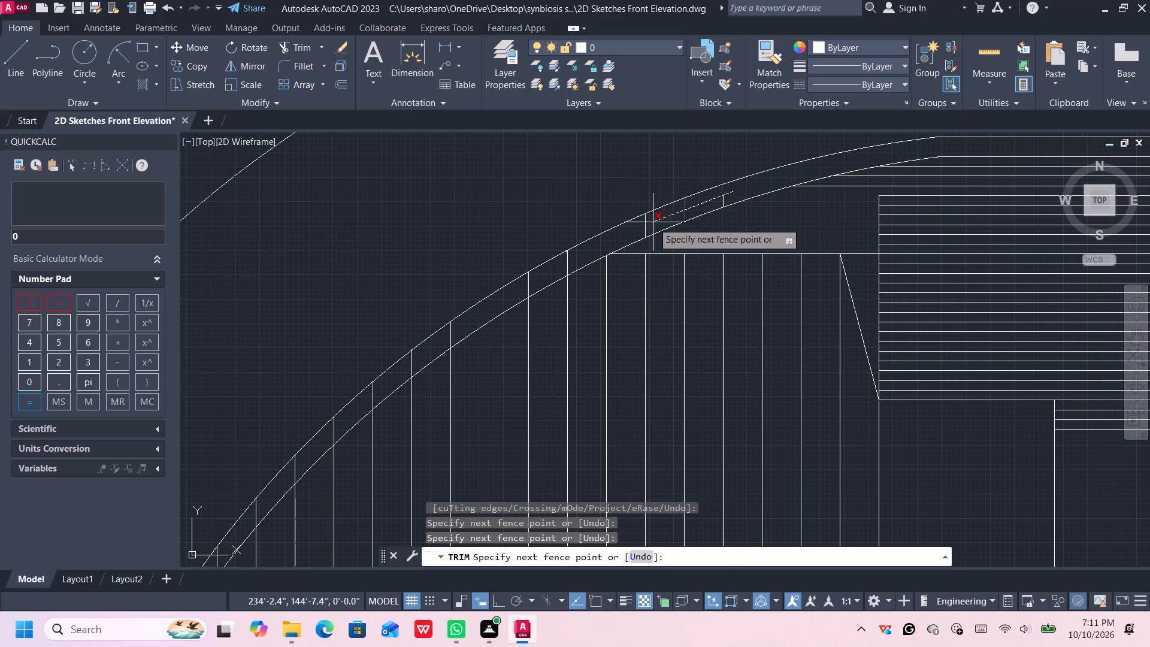
{"action": "left_click", "coordinate": [627, 232]}
{"action": "left_click", "coordinate": [728, 200]}
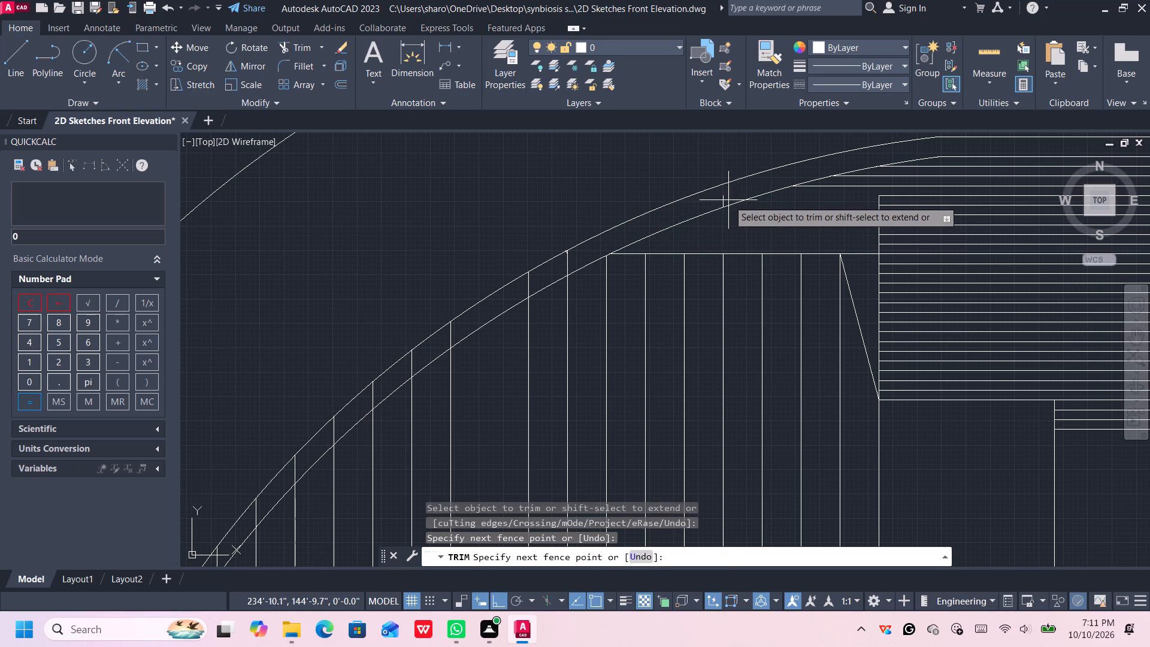
{"action": "left_click", "coordinate": [716, 202]}
{"action": "left_click", "coordinate": [580, 257]}
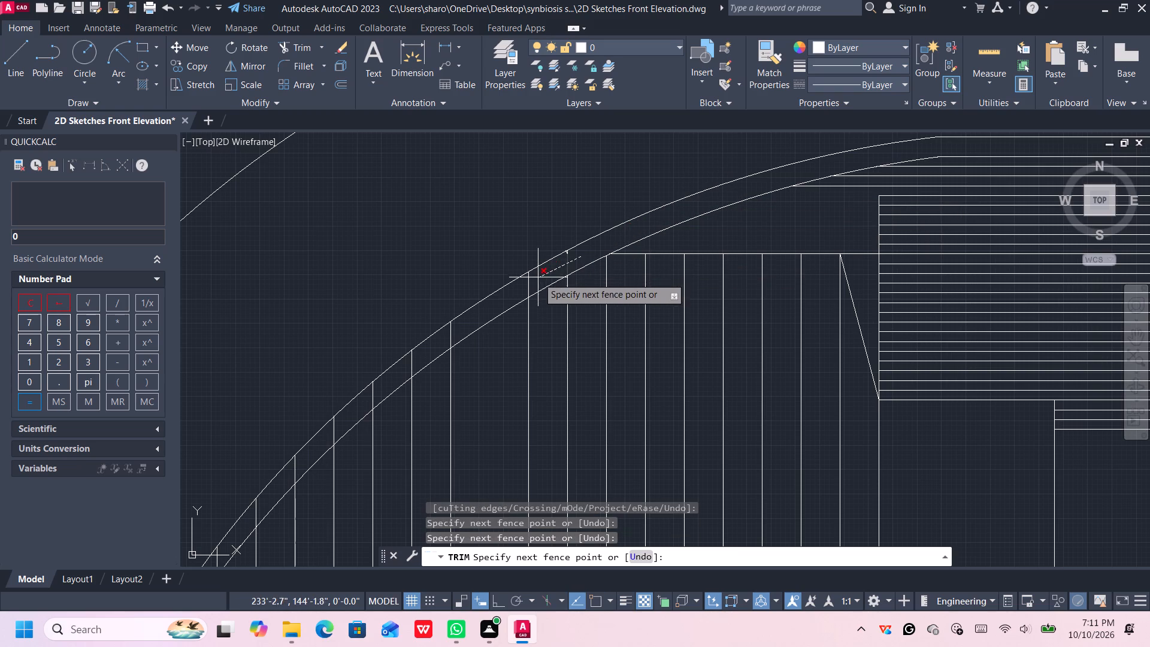
{"action": "left_click", "coordinate": [526, 285]}
{"action": "scroll", "coordinate": [551, 268], "scroll_direction": "up", "scroll_amount": 5}
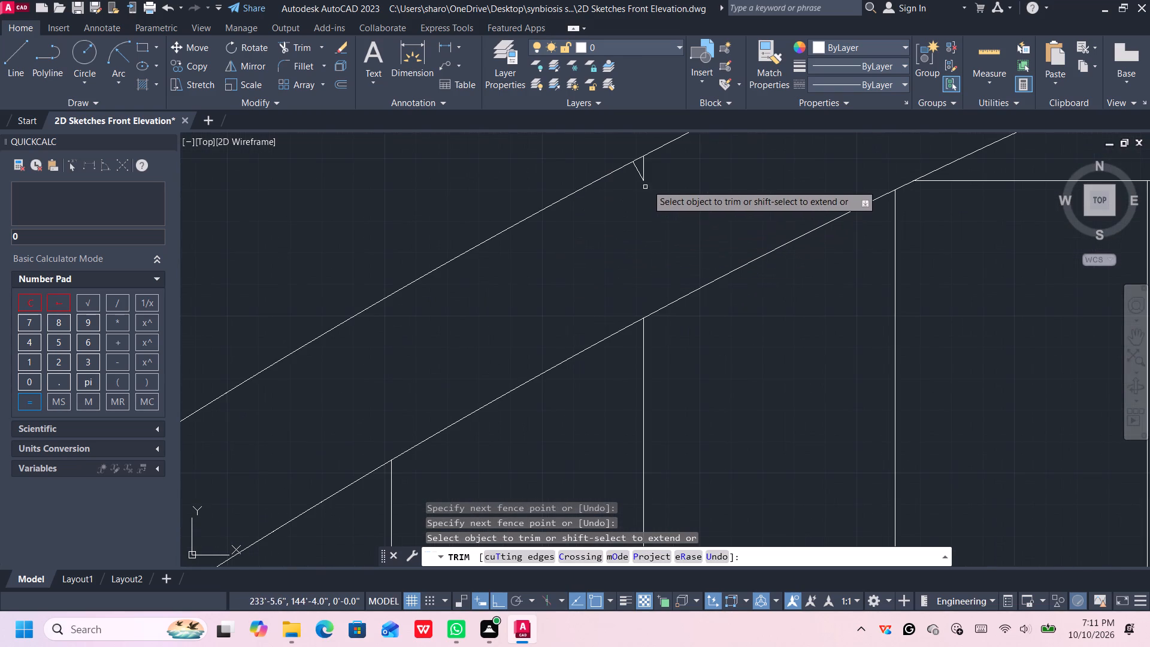
{"action": "left_click", "coordinate": [654, 170]}
{"action": "left_click", "coordinate": [633, 178]}
{"action": "scroll", "coordinate": [600, 229], "scroll_direction": "down", "scroll_amount": 5}
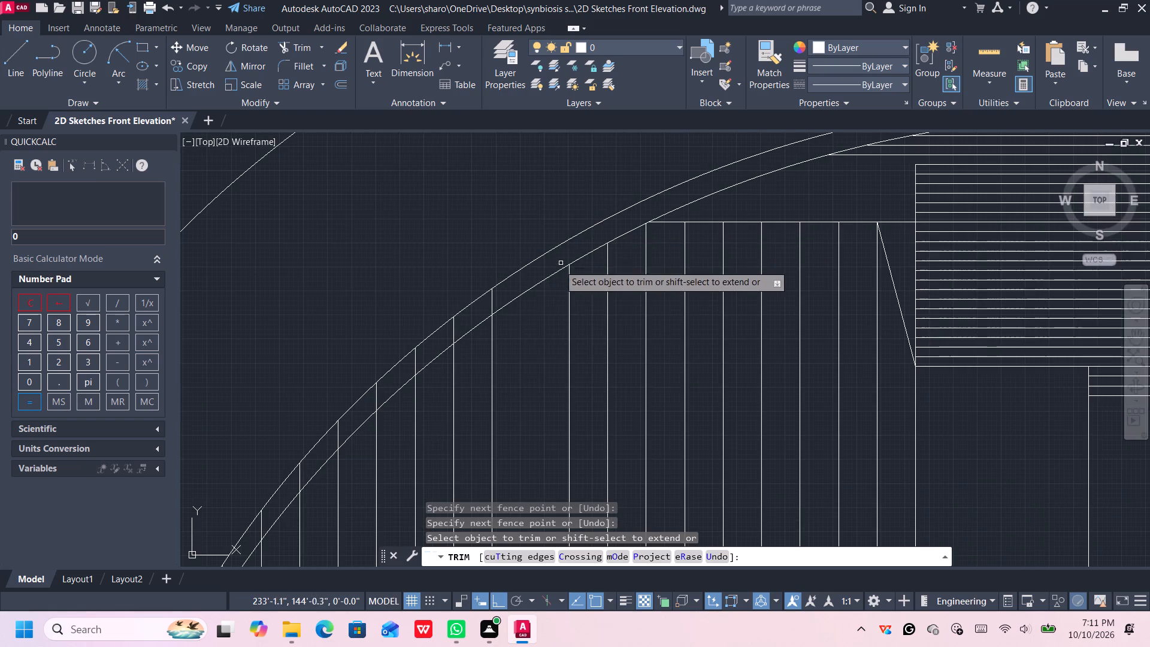
Trim the vertical line pieces between the two arch curves along the upper and middle part of the arch.
{"action": "scroll", "coordinate": [507, 374], "scroll_direction": "down", "scroll_amount": 1}
{"action": "scroll", "coordinate": [508, 376], "scroll_direction": "up", "scroll_amount": 1}
{"action": "scroll", "coordinate": [520, 384], "scroll_direction": "down", "scroll_amount": 2}
{"action": "scroll", "coordinate": [520, 384], "scroll_direction": "up", "scroll_amount": 1}
{"action": "middle_click_drag", "start_coordinate": [518, 394], "coordinate": [604, 231]}
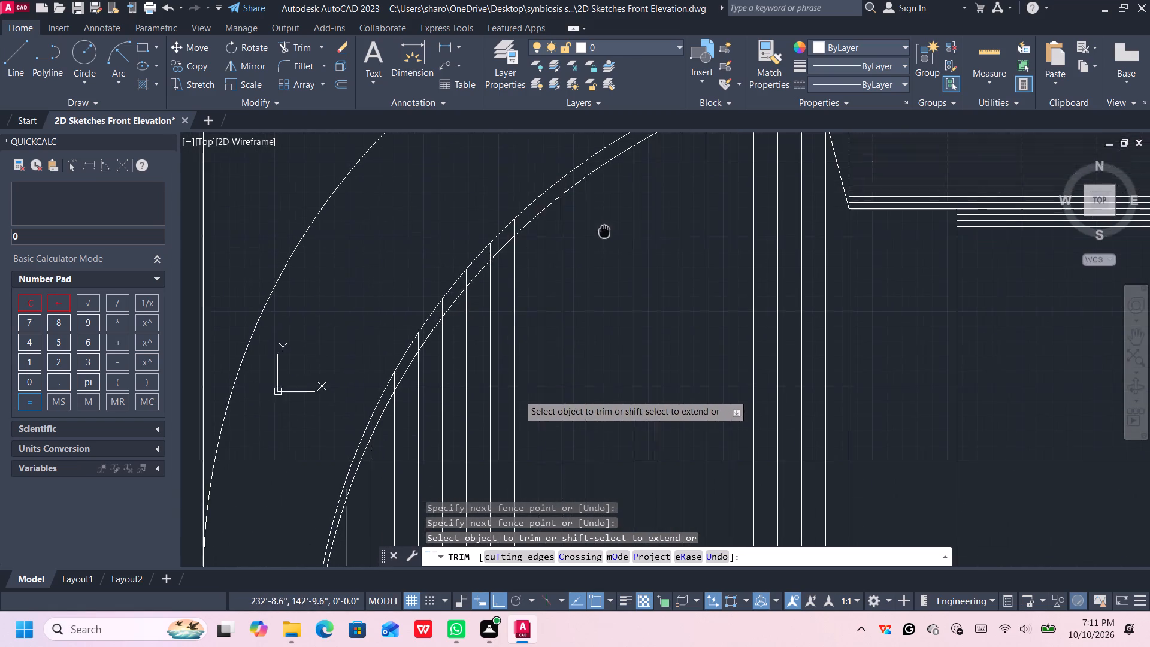
{"action": "scroll", "coordinate": [608, 239], "scroll_direction": "down", "scroll_amount": 2}
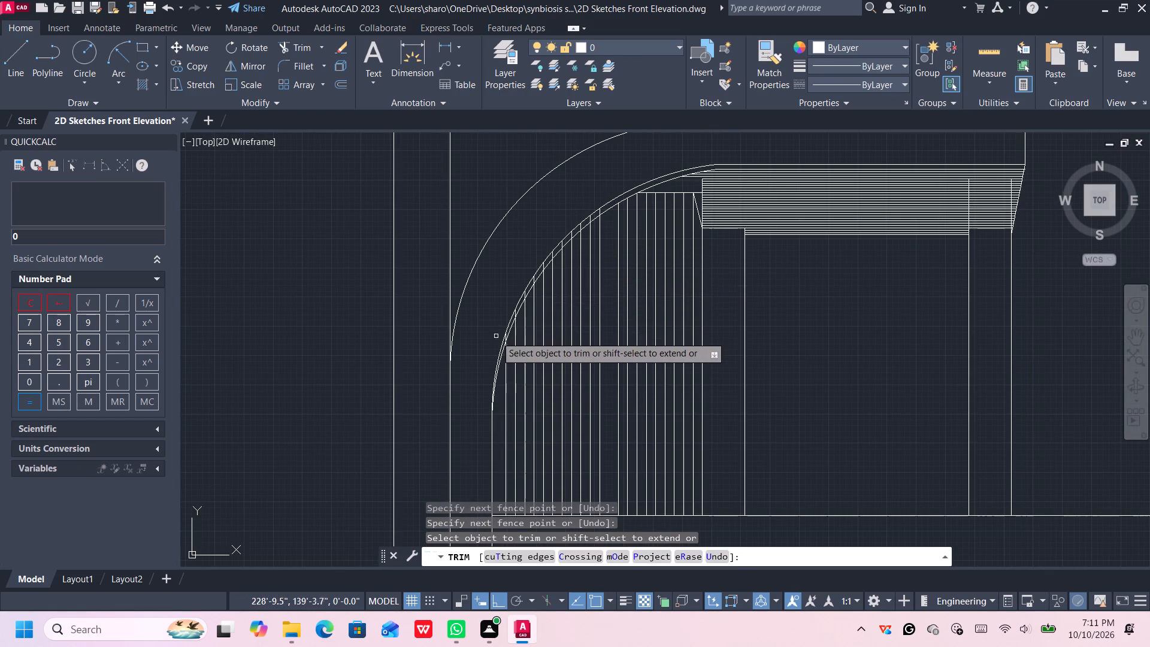
{"action": "scroll", "coordinate": [497, 337], "scroll_direction": "up", "scroll_amount": 4}
{"action": "middle_click_drag", "start_coordinate": [572, 226], "coordinate": [499, 488]}
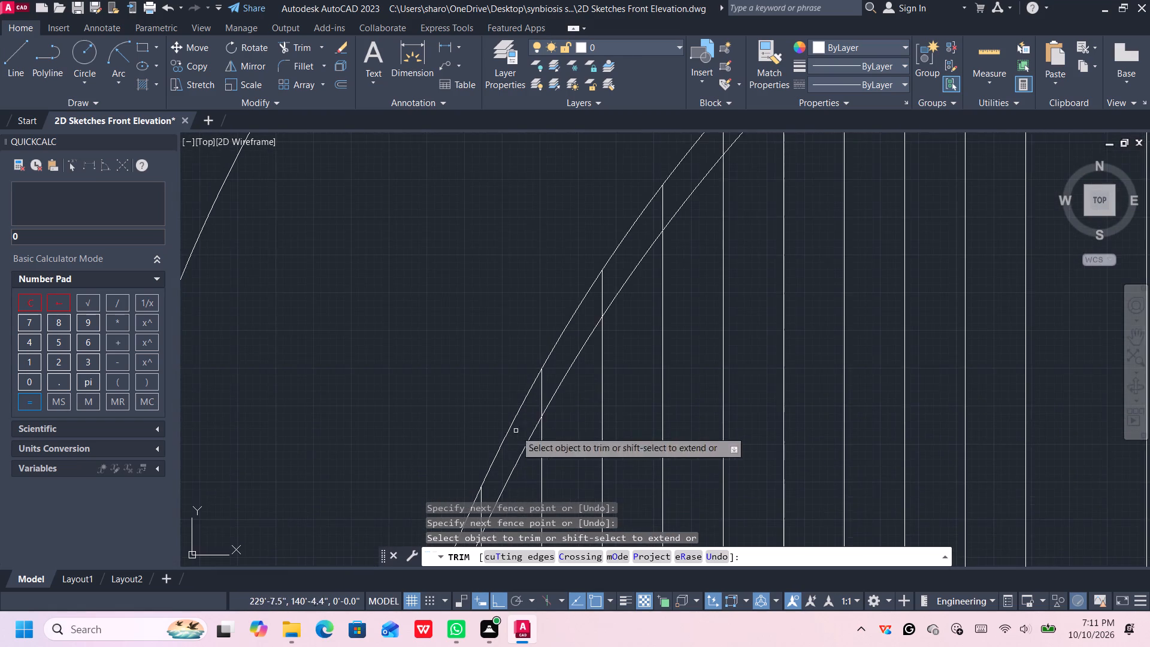
{"action": "scroll", "coordinate": [573, 346], "scroll_direction": "down", "scroll_amount": 4}
{"action": "scroll", "coordinate": [666, 256], "scroll_direction": "up", "scroll_amount": 3}
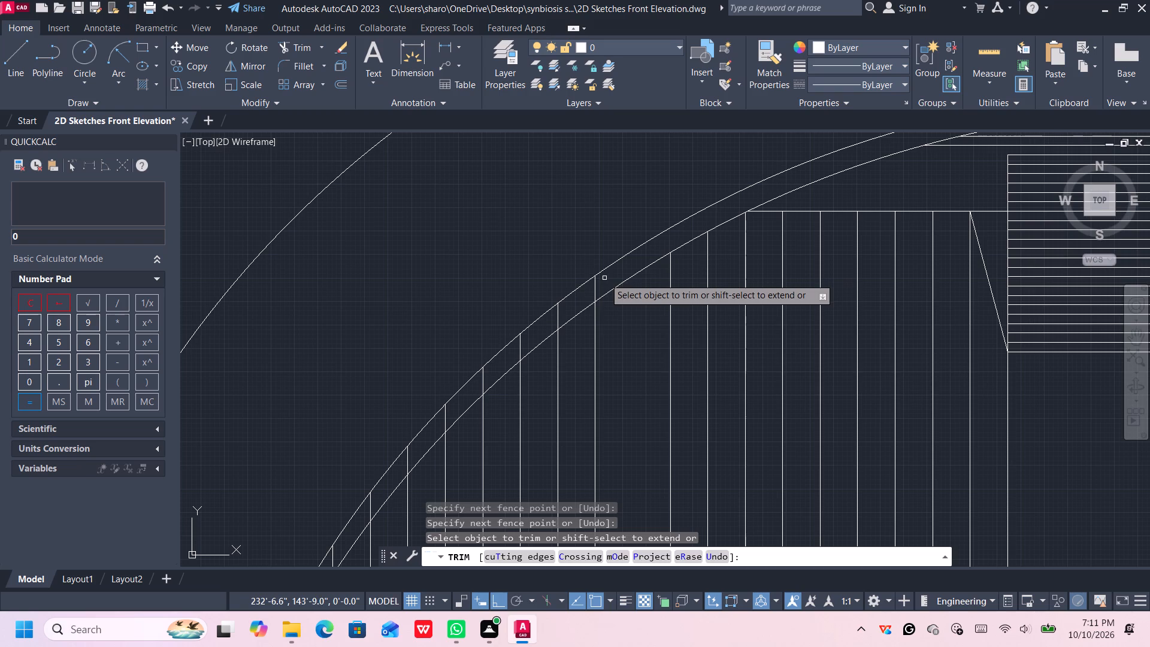
{"action": "left_click", "coordinate": [604, 279]}
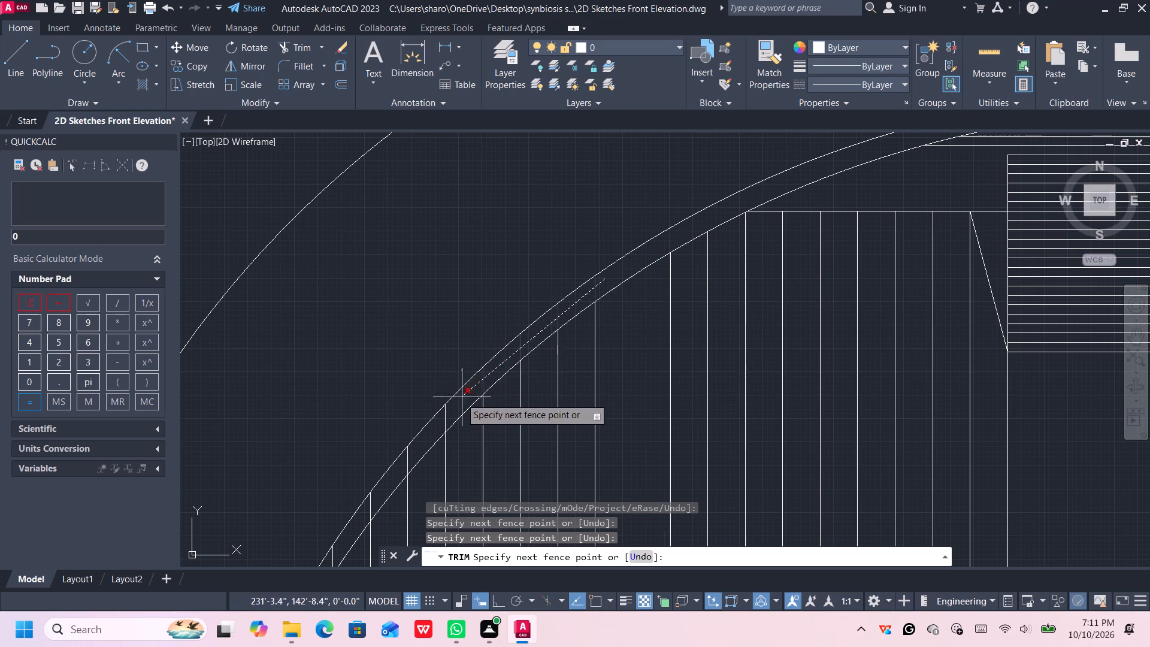
{"action": "left_click", "coordinate": [432, 431]}
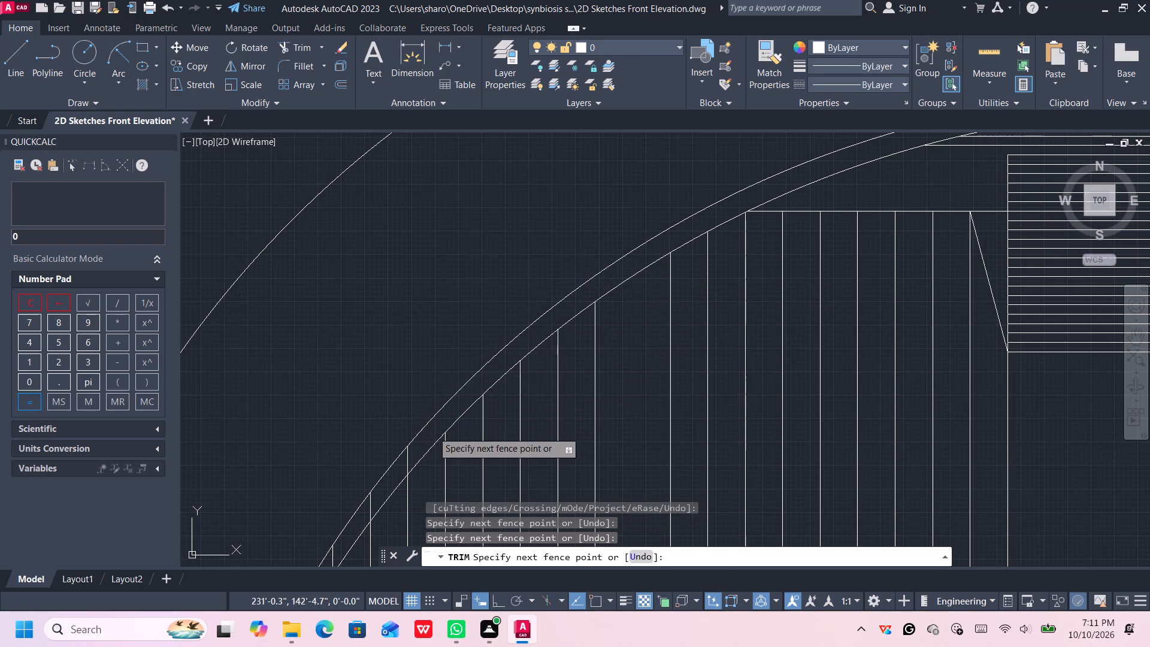
{"action": "middle_click_drag", "start_coordinate": [435, 426], "coordinate": [660, 226]}
{"action": "left_click", "coordinate": [647, 244]}
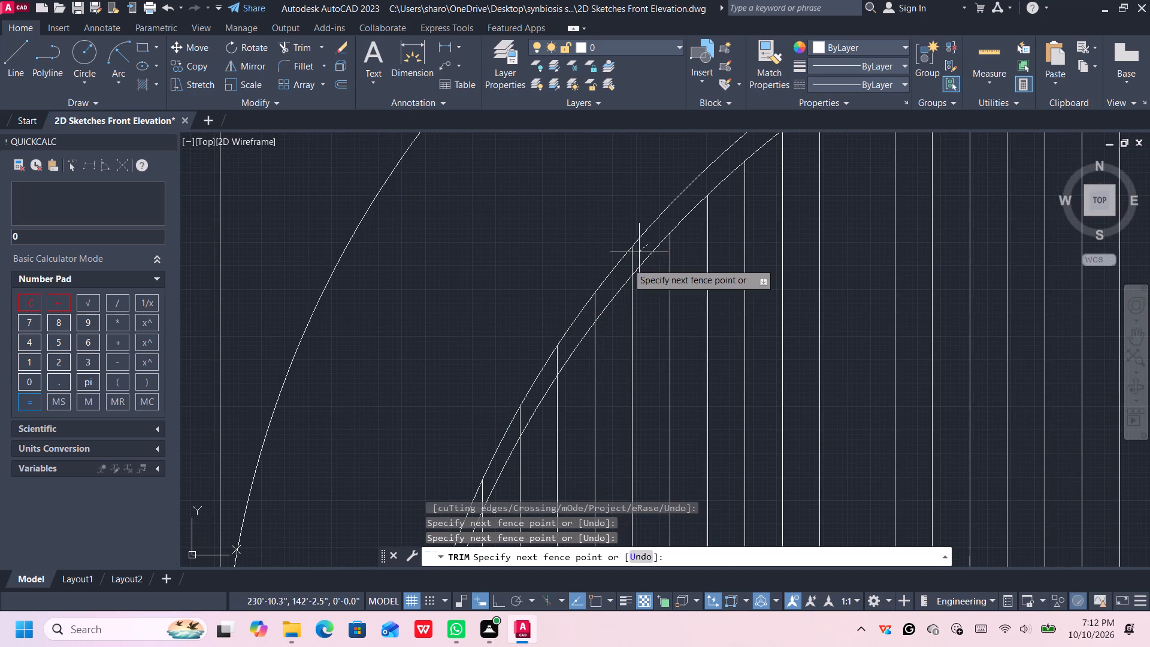
{"action": "left_click", "coordinate": [543, 379]}
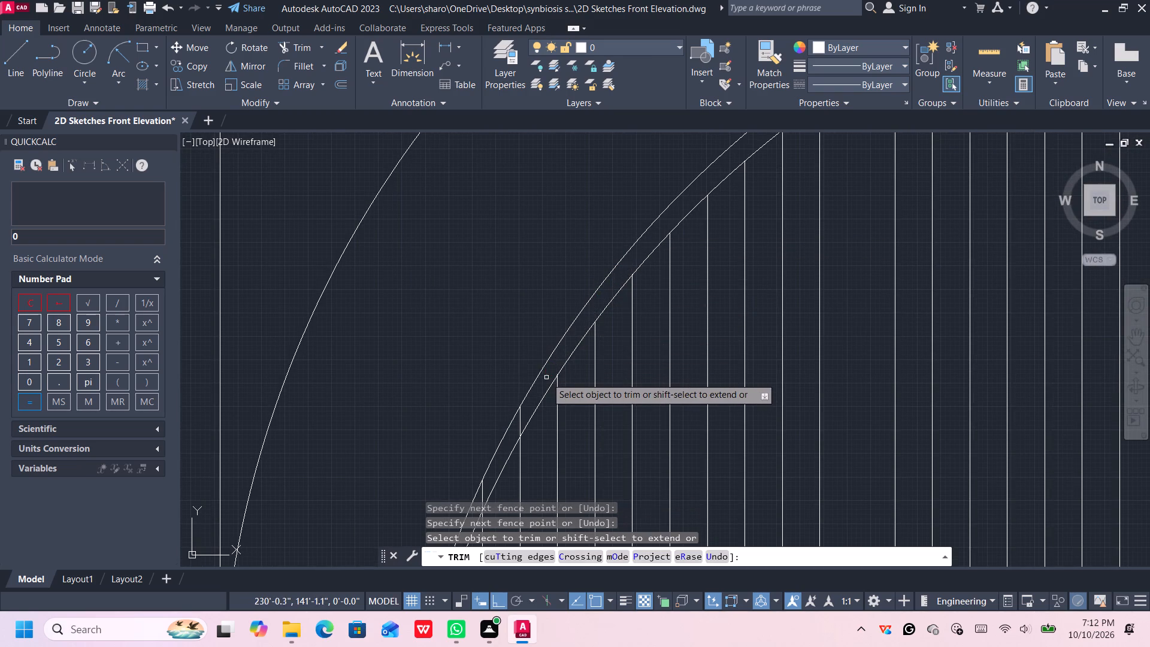
Trim the remaining vertical line pieces between the two arch curves down toward the arch's lower end.
{"action": "scroll", "coordinate": [546, 377], "scroll_direction": "down", "scroll_amount": 2}
{"action": "middle_click_drag", "start_coordinate": [548, 374], "coordinate": [664, 196]}
{"action": "scroll", "coordinate": [653, 215], "scroll_direction": "up", "scroll_amount": 2}
{"action": "left_click", "coordinate": [653, 214]}
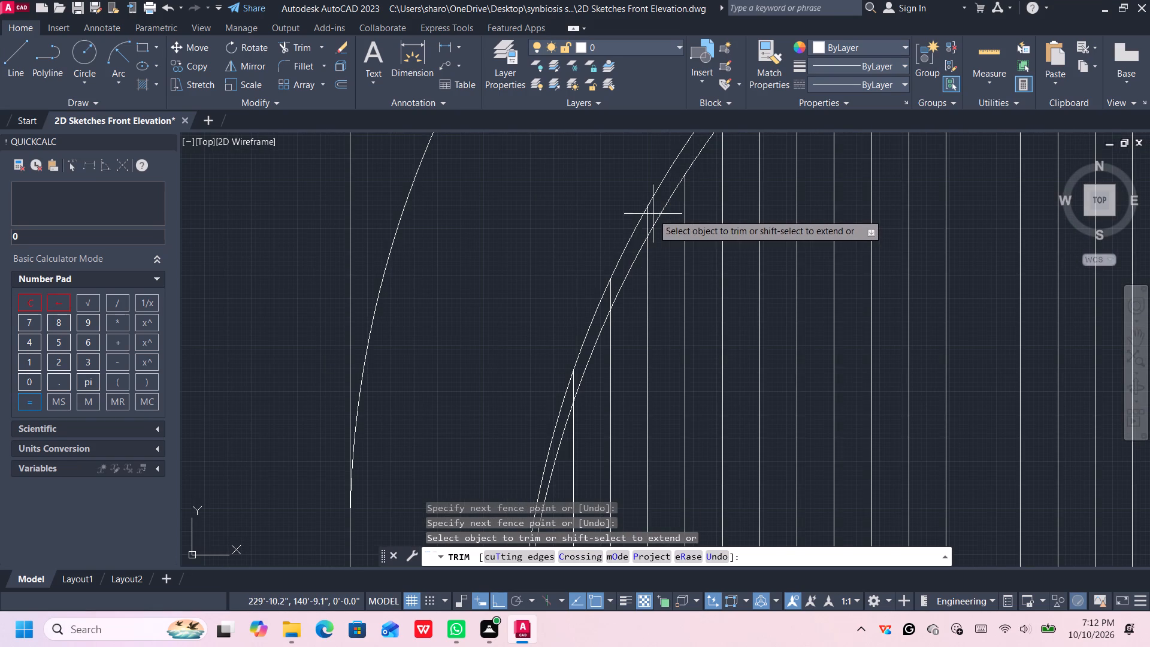
{"action": "left_click", "coordinate": [571, 392]}
{"action": "scroll", "coordinate": [575, 369], "scroll_direction": "down", "scroll_amount": 4}
{"action": "middle_click_drag", "start_coordinate": [576, 363], "coordinate": [599, 261]}
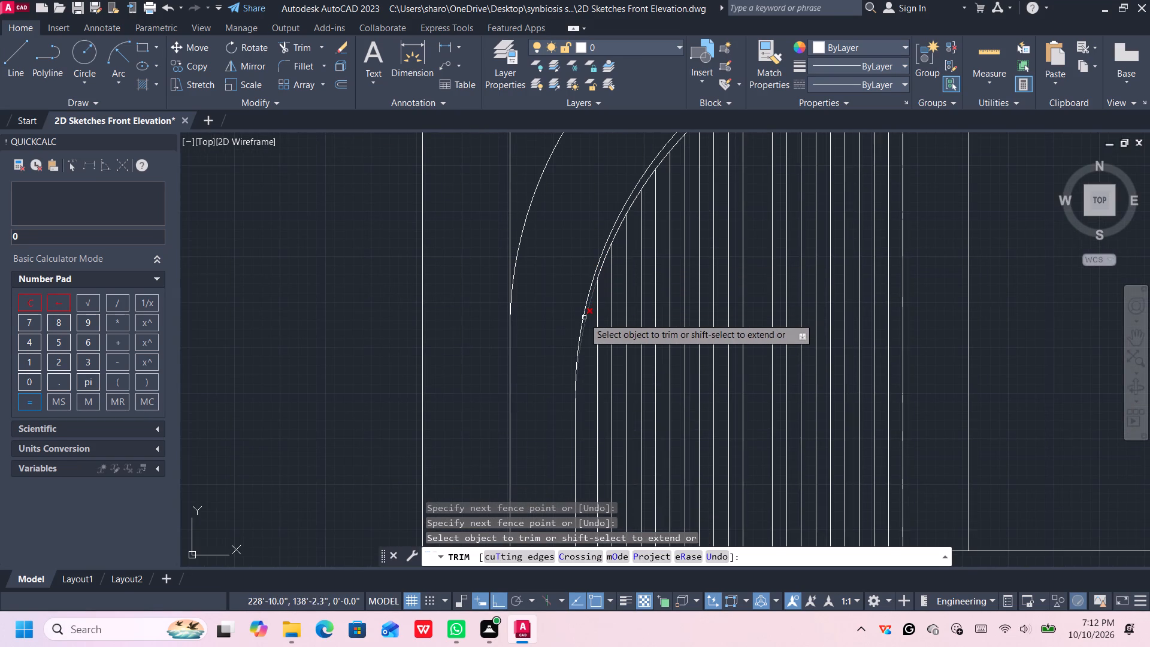
{"action": "middle_click_drag", "start_coordinate": [610, 297], "coordinate": [601, 325]}
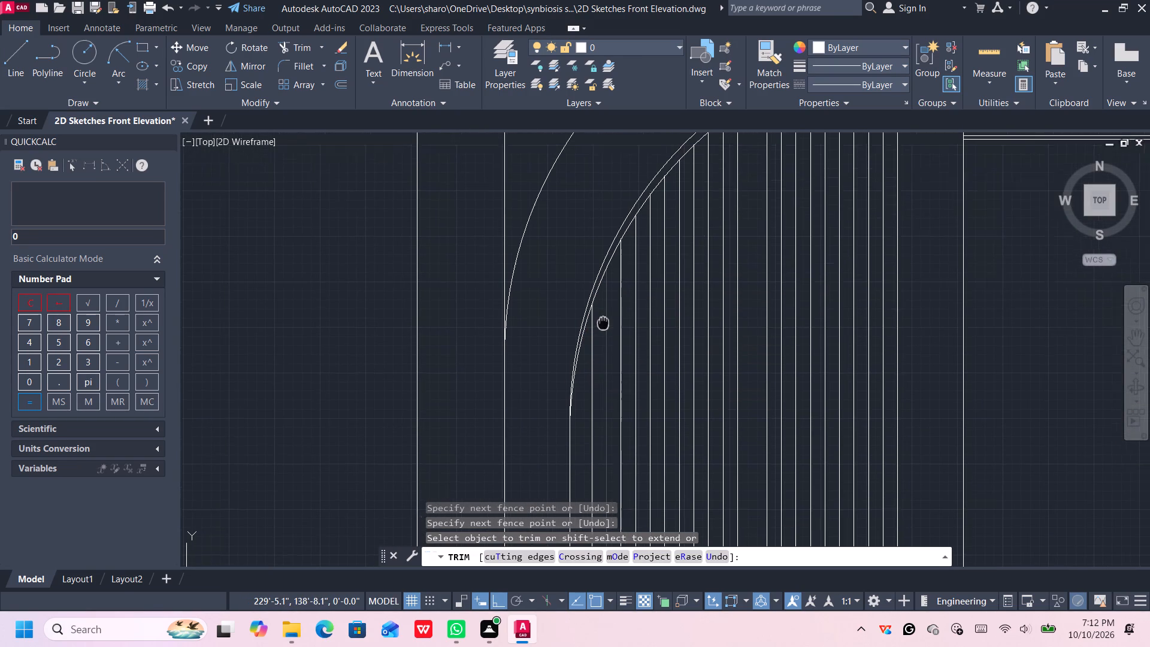
{"action": "middle_click_drag", "start_coordinate": [601, 325], "coordinate": [600, 334]}
{"action": "key", "text": "Escape"}
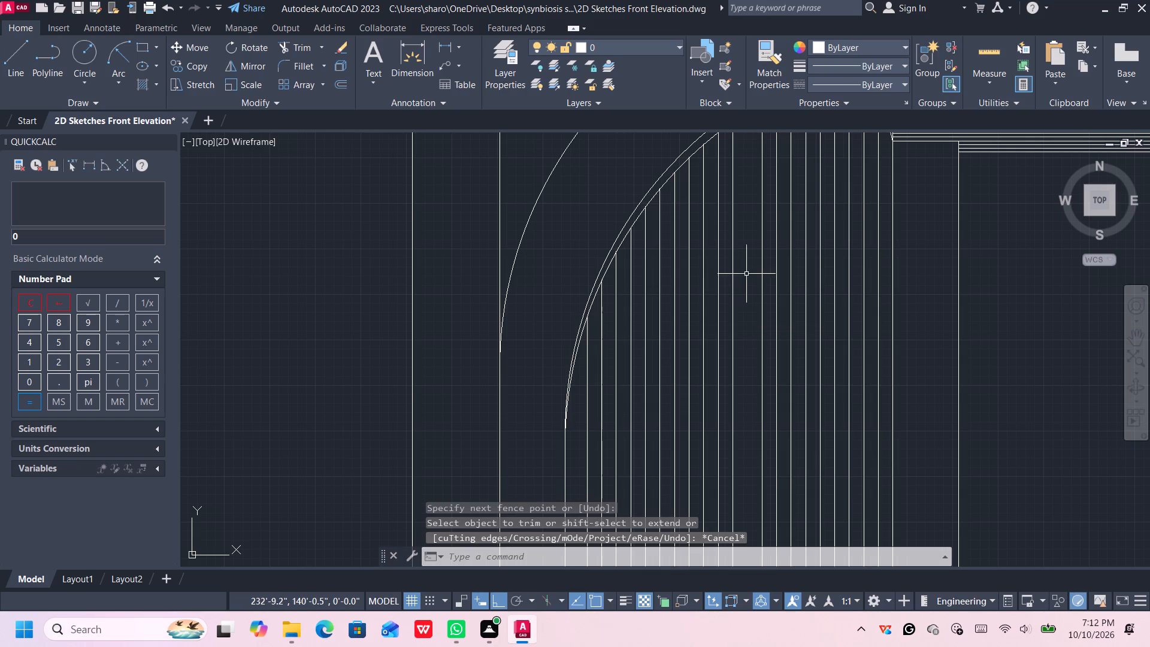
Offset the vertical line beside the gap in the arch's vertical pattern by 4" to fill in the missing line.
{"action": "left_click", "coordinate": [759, 270]}
{"action": "middle_click_drag", "start_coordinate": [745, 216], "coordinate": [665, 350]}
{"action": "scroll", "coordinate": [745, 218], "scroll_direction": "up", "scroll_amount": 1}
{"action": "scroll", "coordinate": [665, 349], "scroll_direction": "down", "scroll_amount": 1}
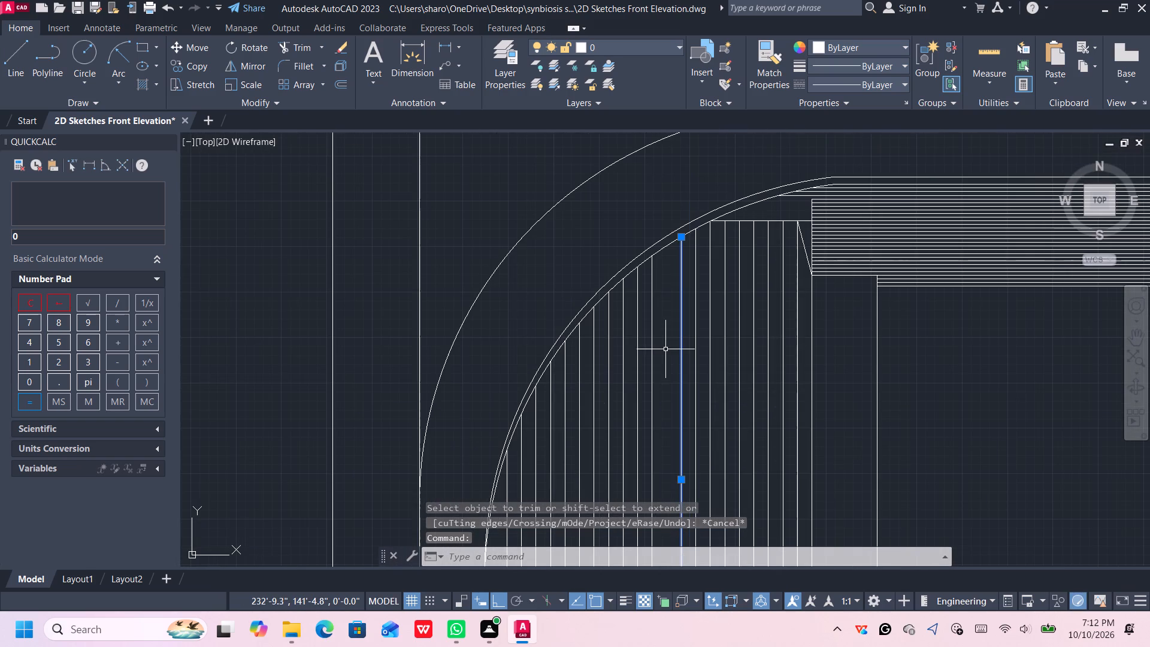
{"action": "key", "text": "o"}
{"action": "key", "text": "Return"}
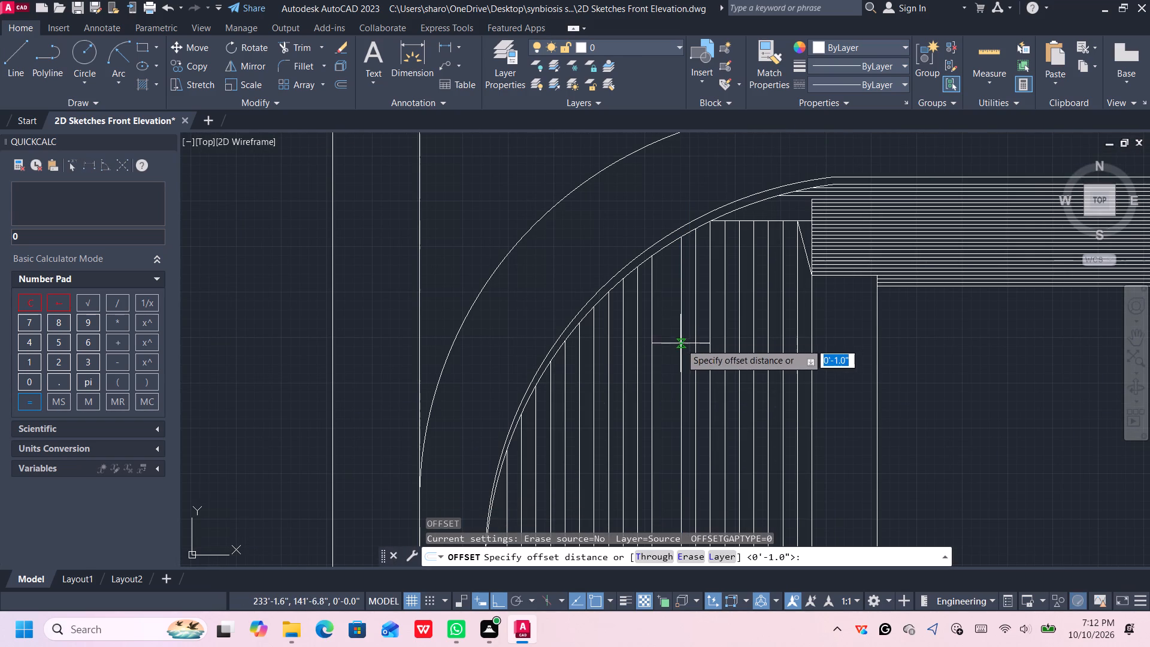
{"action": "left_click", "coordinate": [680, 343]}
{"action": "type", "text": "4\""}
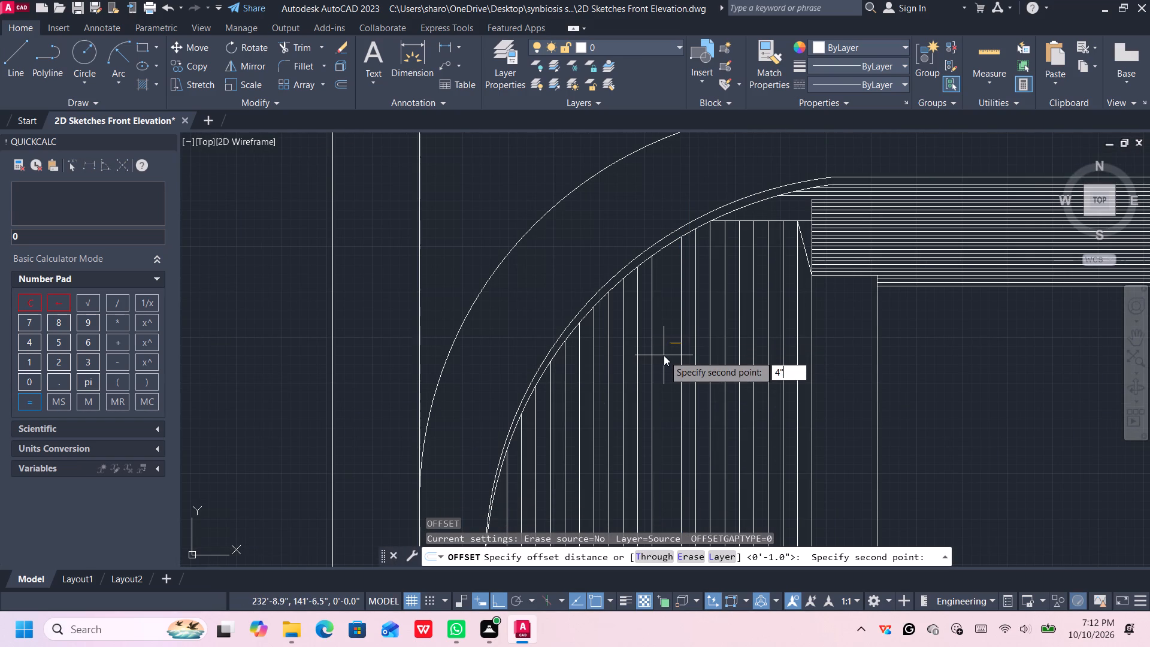
{"action": "key", "text": "Return"}
{"action": "left_click", "coordinate": [664, 353]}
{"action": "key", "text": "Escape"}
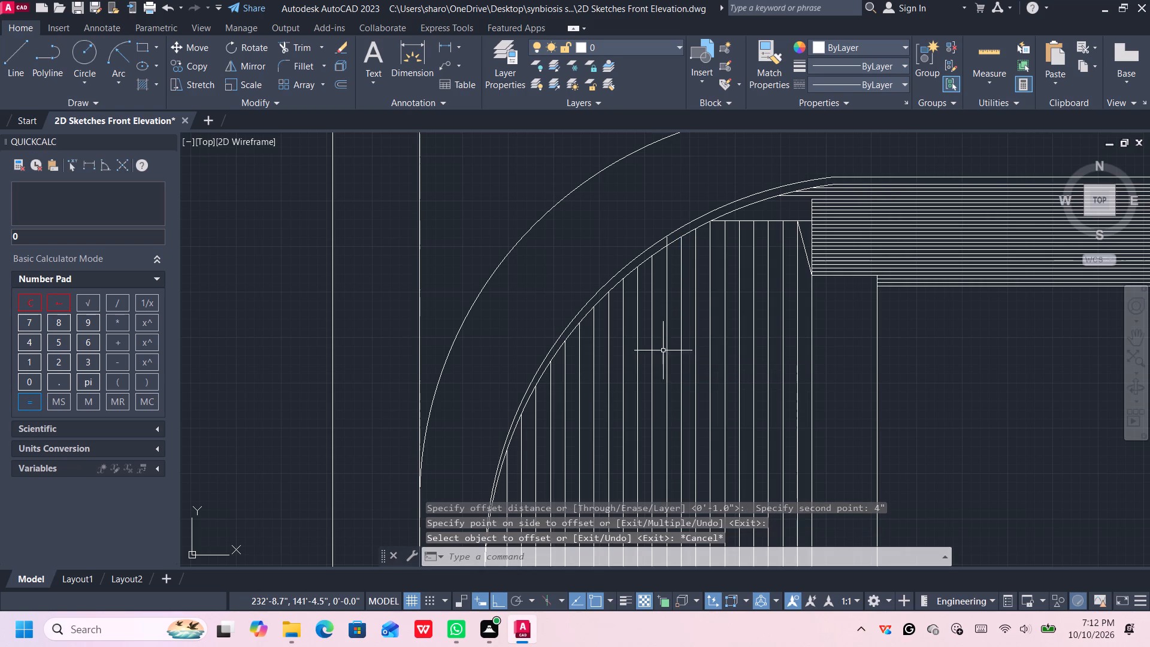
Trim the new vertical line's upper end between the two arch curves.
{"action": "scroll", "coordinate": [661, 253], "scroll_direction": "up", "scroll_amount": 2}
{"action": "type", "text": "tr"}
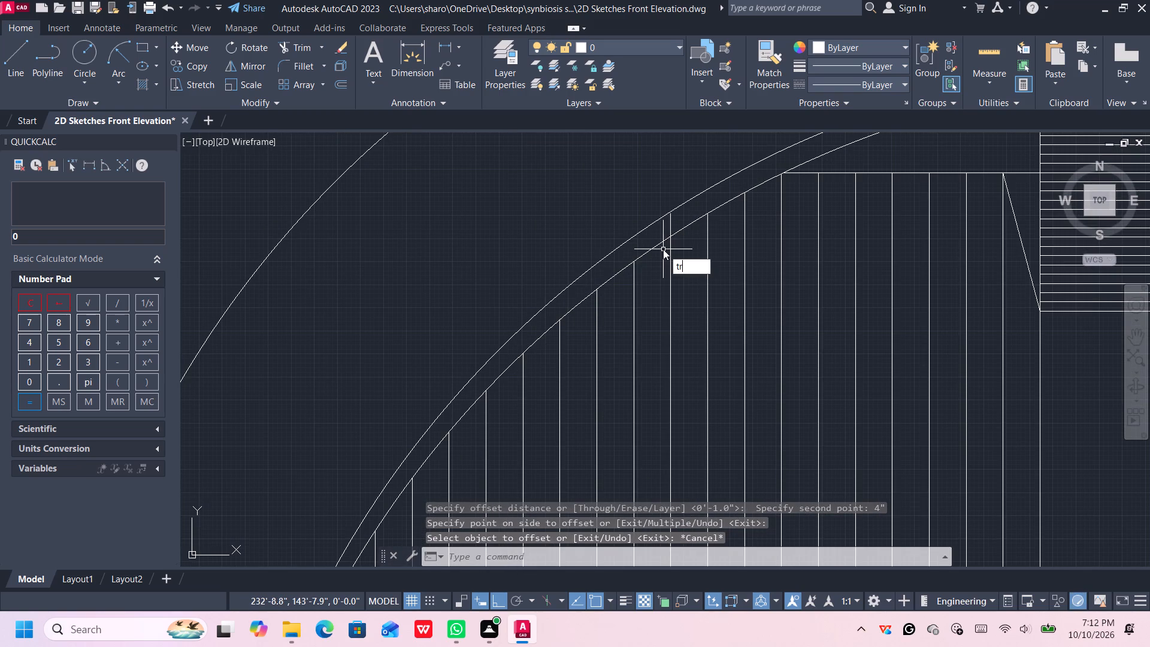
{"action": "key", "text": "apostrophe"}
{"action": "key", "text": "BackSpace"}
{"action": "key", "text": "Return"}
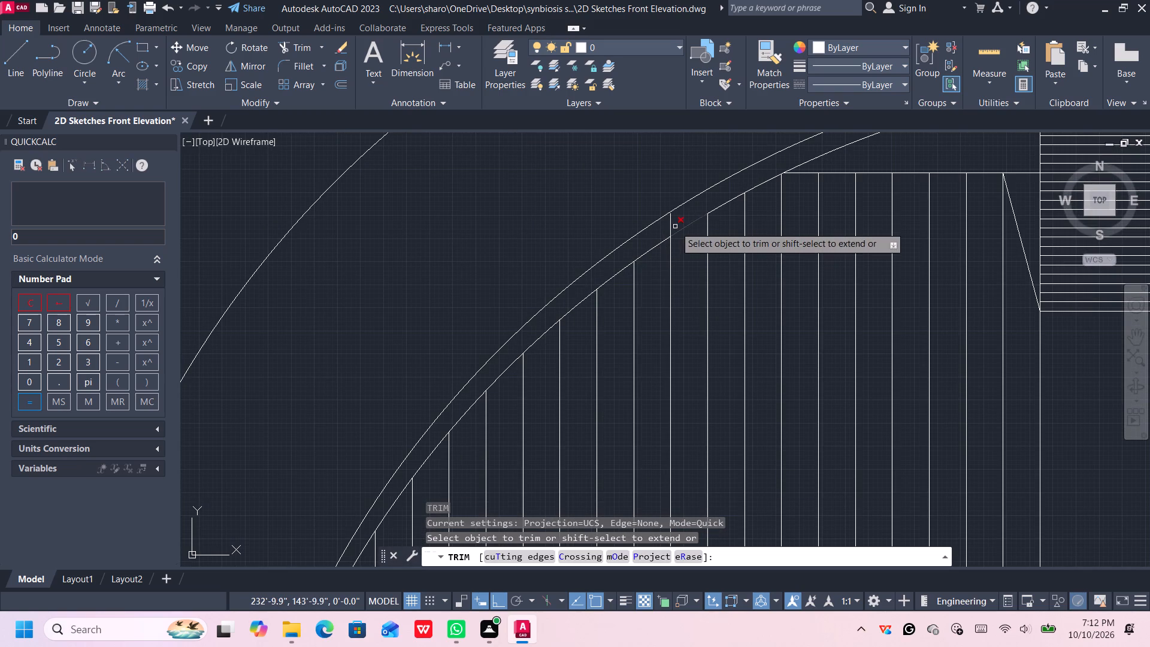
{"action": "left_click", "coordinate": [675, 222]}
{"action": "left_click", "coordinate": [660, 228]}
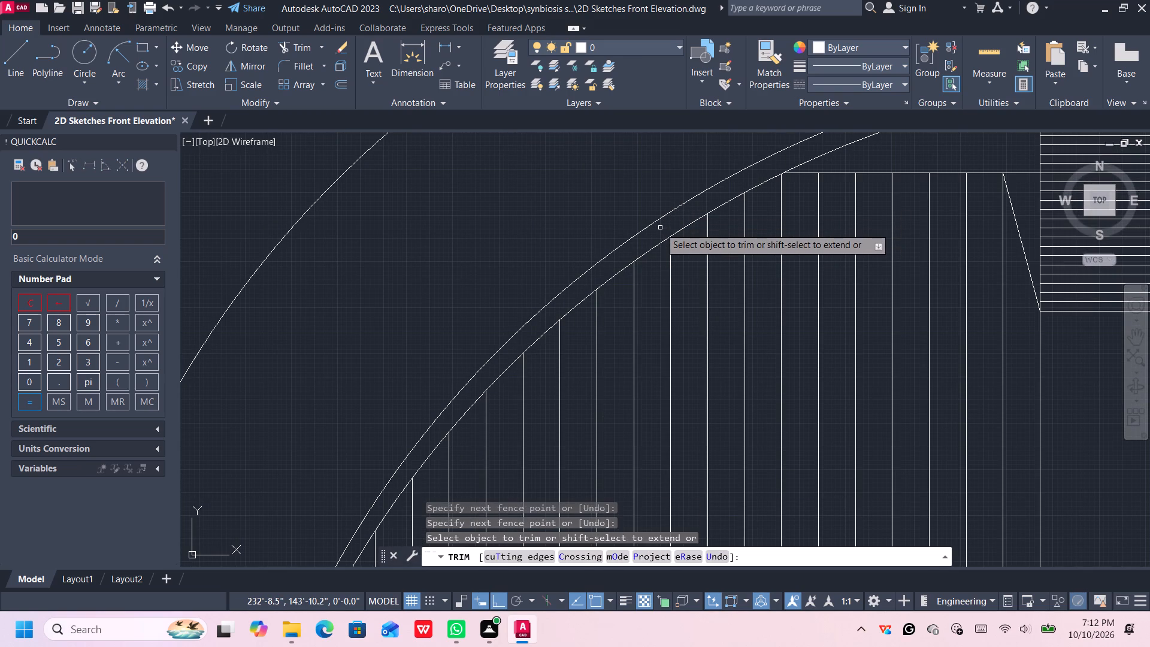
{"action": "key", "text": "Escape"}
Trim the short horizontal line's end between the slanted line and the vertical edge of the horizontal line stack.
{"action": "scroll", "coordinate": [695, 266], "scroll_direction": "down", "scroll_amount": 2}
{"action": "middle_click_drag", "start_coordinate": [799, 335], "coordinate": [724, 263]}
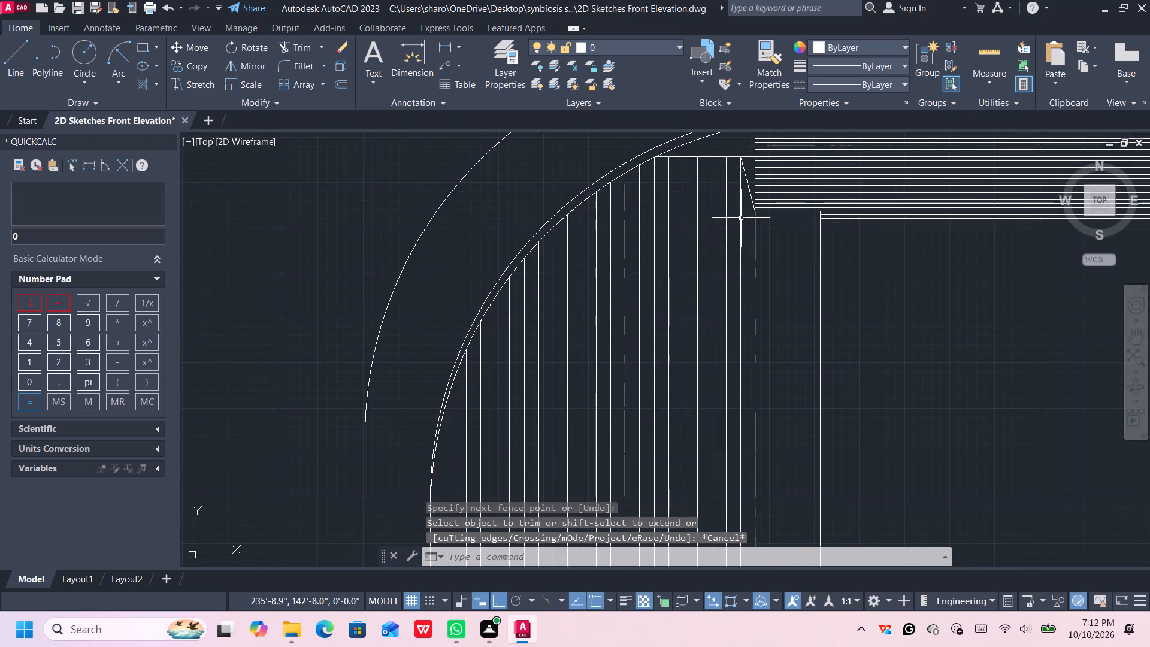
{"action": "middle_click_drag", "start_coordinate": [752, 183], "coordinate": [724, 245]}
{"action": "scroll", "coordinate": [724, 234], "scroll_direction": "up", "scroll_amount": 2}
{"action": "type", "text": "tr"}
{"action": "key", "text": "Return"}
{"action": "left_click", "coordinate": [708, 188]}
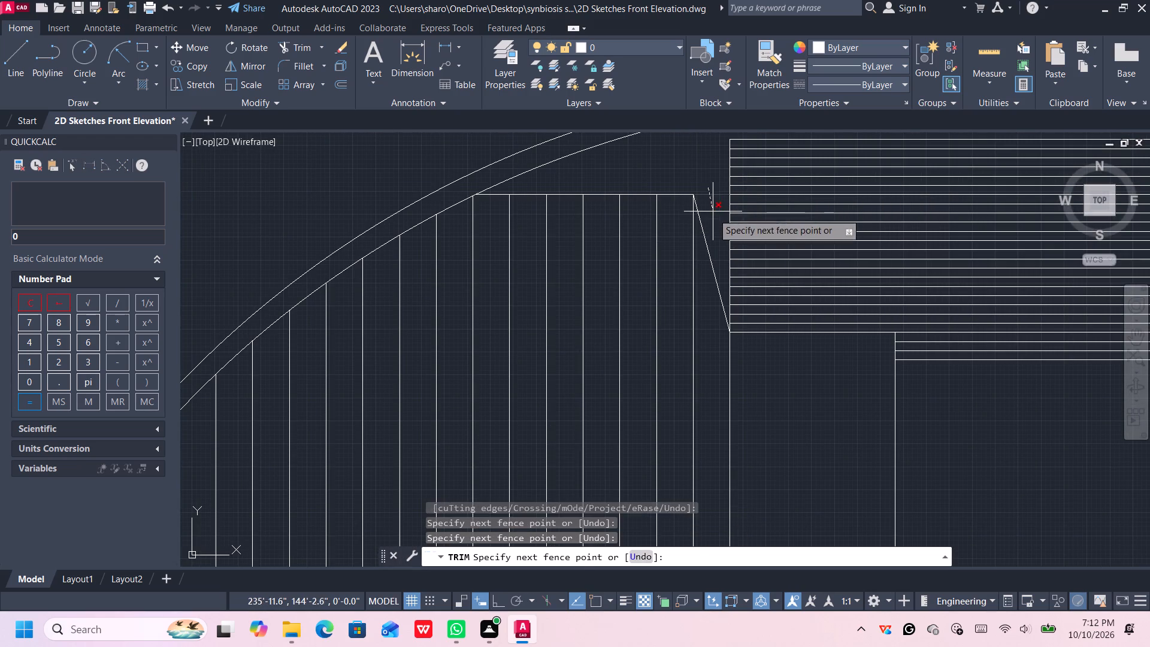
{"action": "left_click", "coordinate": [714, 213]}
{"action": "key", "text": "Escape"}
Stretch the top endpoint of the stack's vertical edge line down to the slanted line's lower end.
{"action": "middle_click_drag", "start_coordinate": [713, 217], "coordinate": [708, 282]}
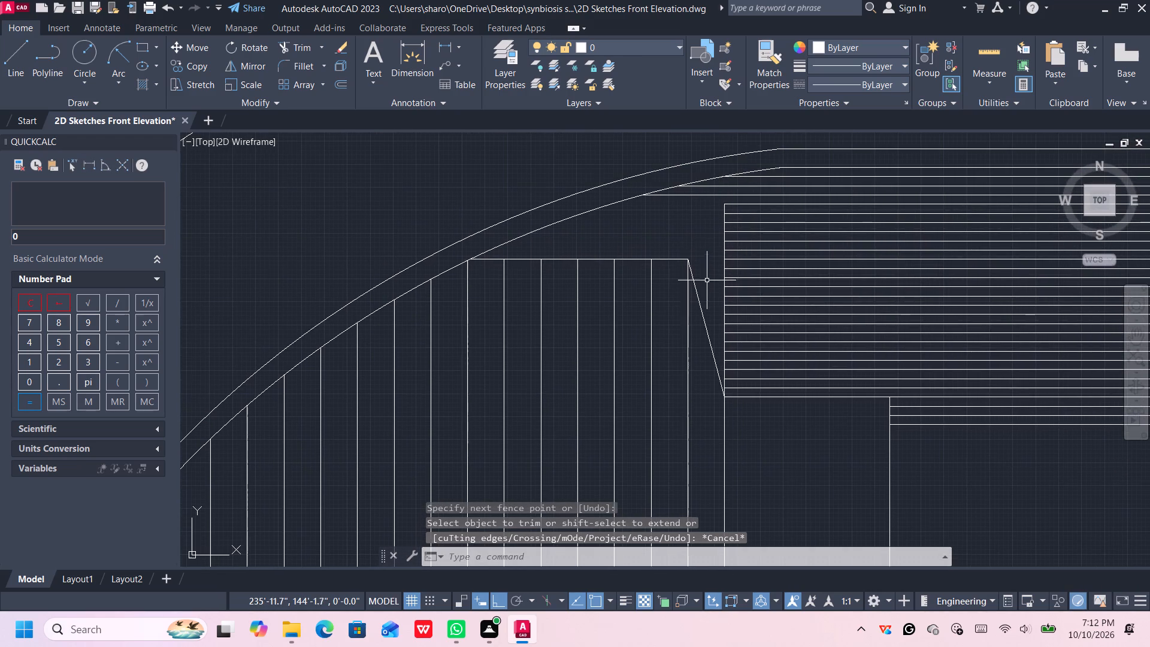
{"action": "left_click", "coordinate": [724, 247]}
{"action": "left_click", "coordinate": [725, 205]}
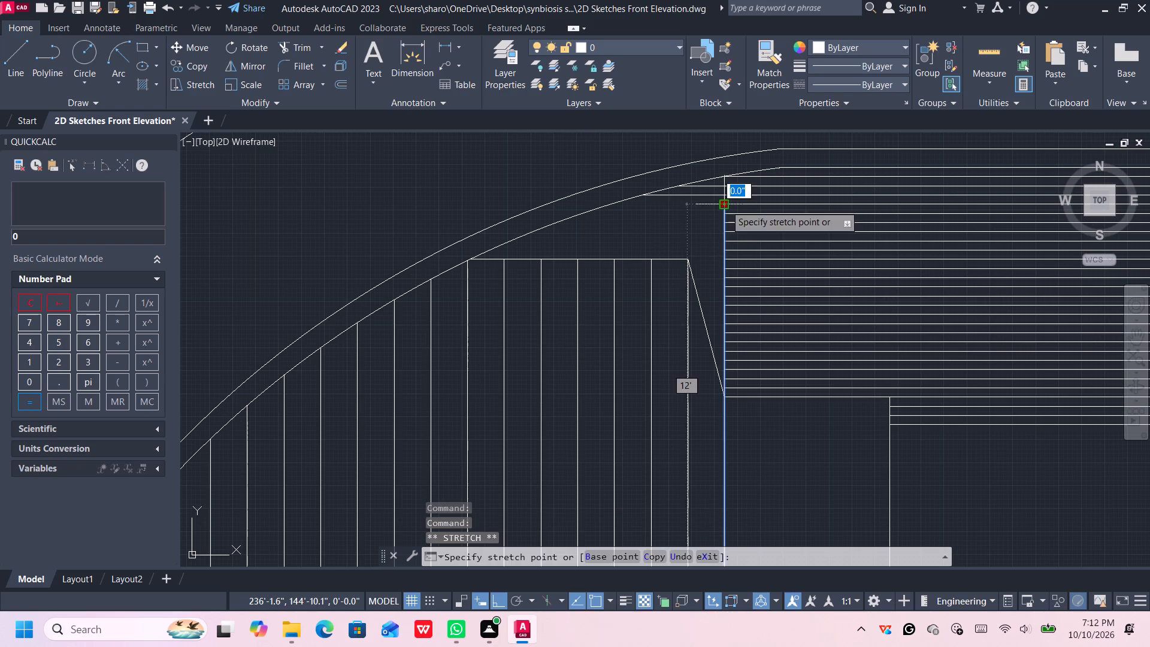
{"action": "left_click", "coordinate": [721, 398]}
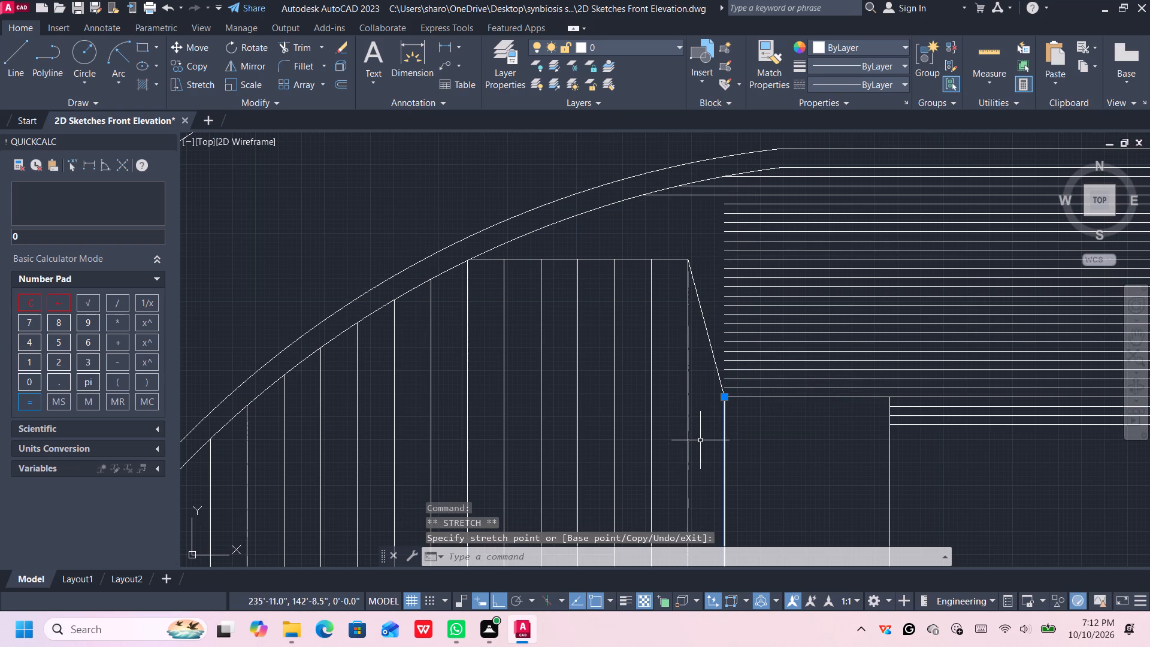
{"action": "key", "text": "Escape"}
Extend the six uppermost shortened horizontal lines of the stack to the arch's lower curve.
{"action": "middle_click_drag", "start_coordinate": [741, 346], "coordinate": [729, 347]}
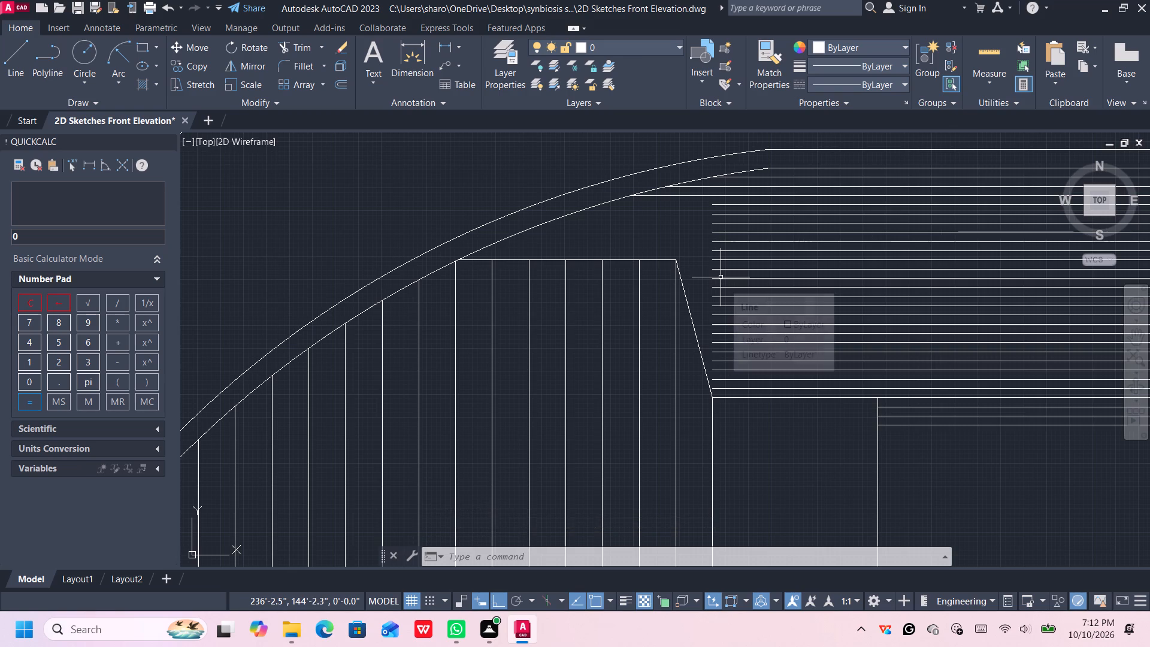
{"action": "type", "text": "ex"}
{"action": "key", "text": "Return"}
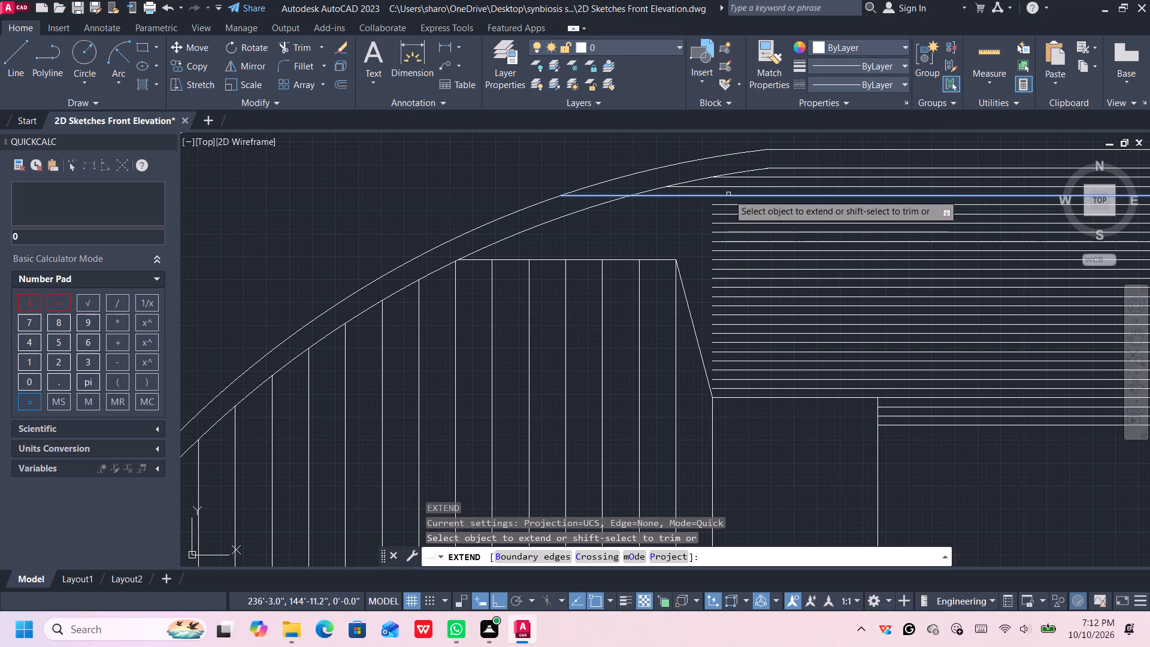
{"action": "left_click", "coordinate": [742, 207]}
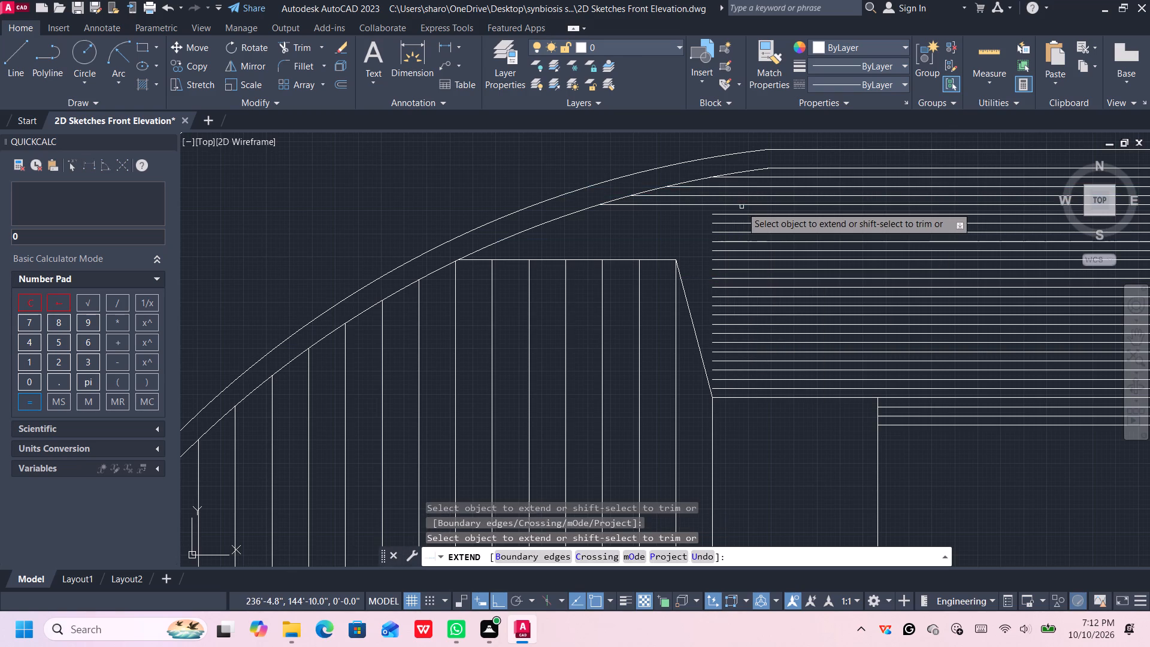
{"action": "left_click", "coordinate": [741, 215]}
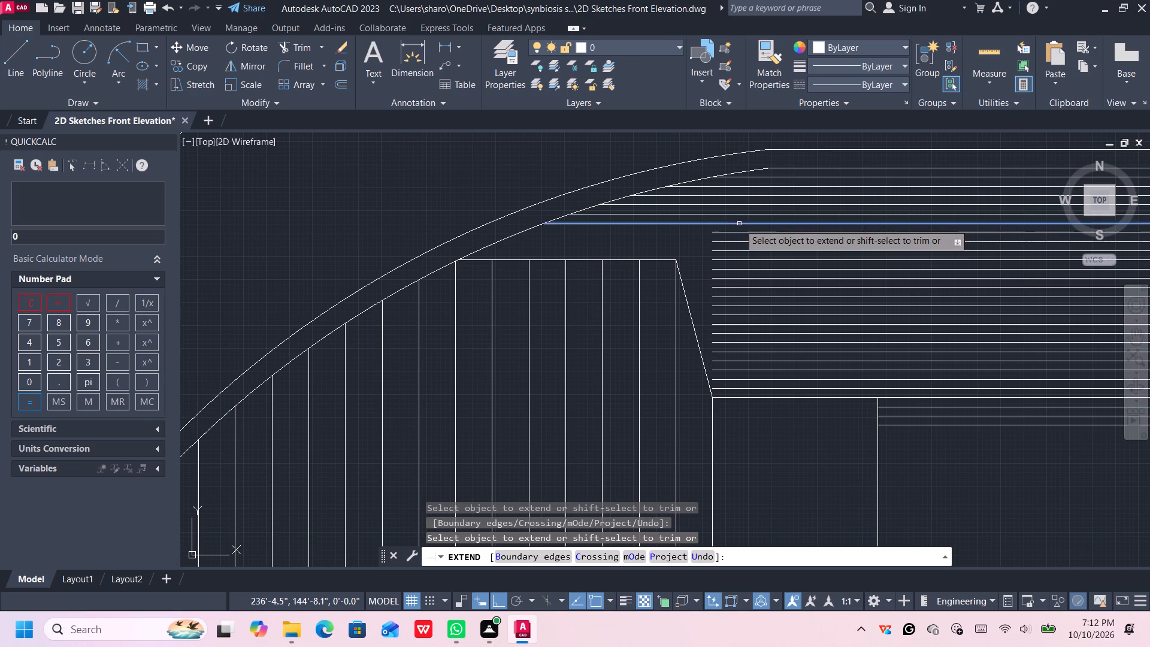
{"action": "left_click", "coordinate": [739, 223]}
{"action": "left_click", "coordinate": [737, 232]}
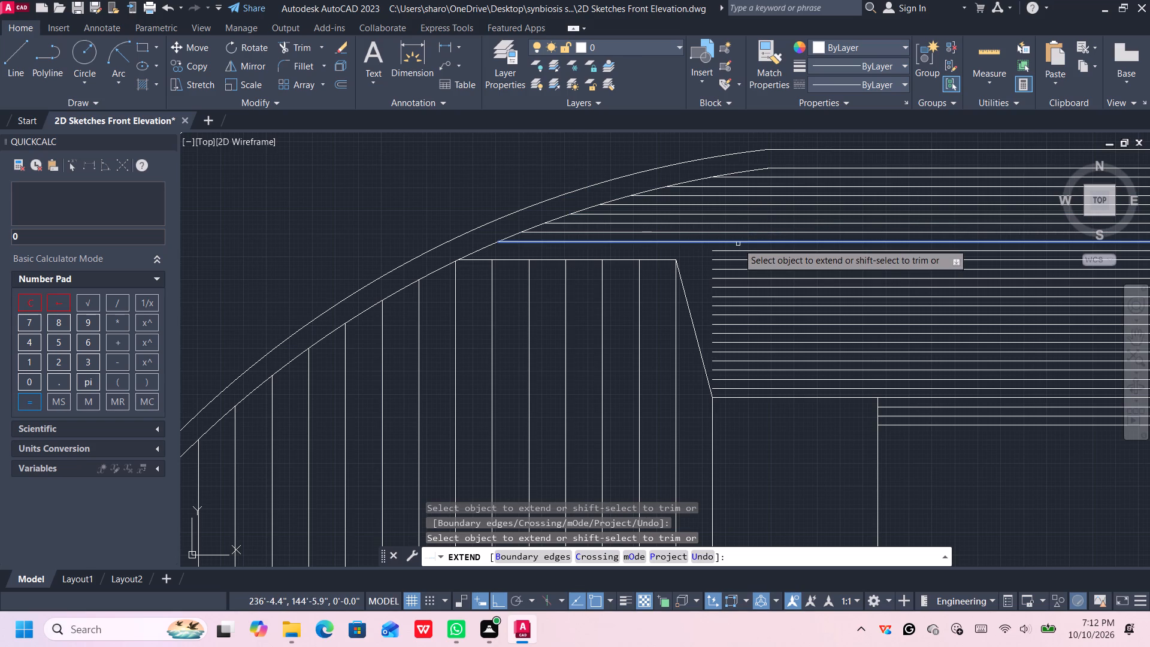
{"action": "left_click", "coordinate": [738, 243]}
{"action": "left_click", "coordinate": [737, 252]}
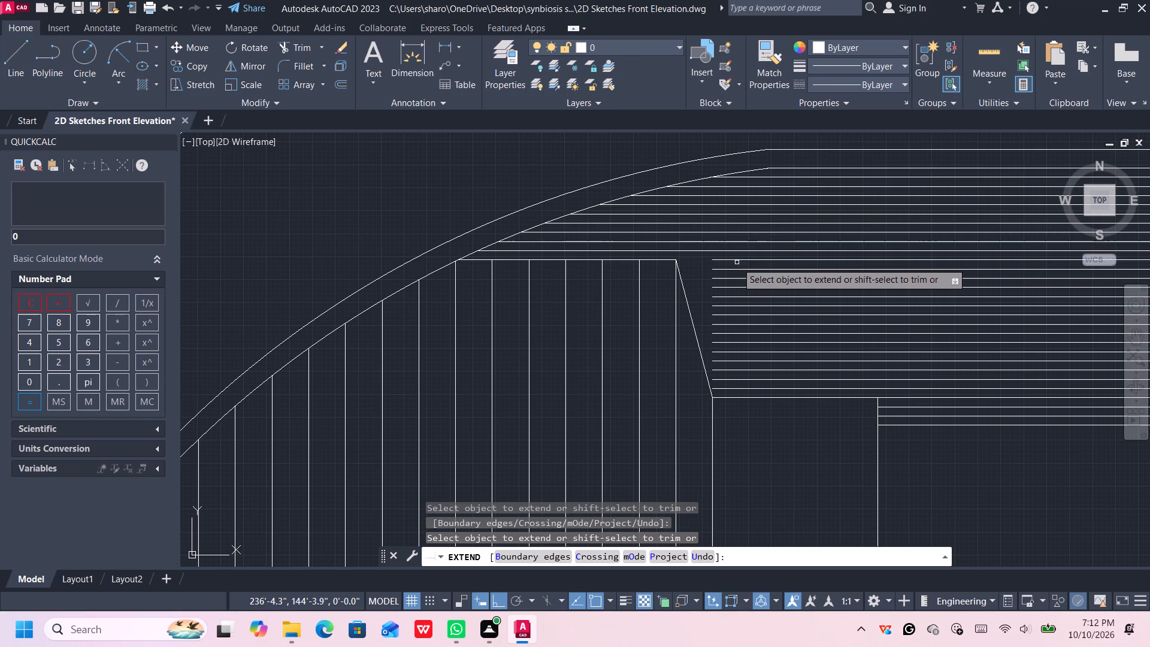
Extend the fifteen remaining shortened horizontal lines of the stack to the slanted line beside the vertical lines.
{"action": "left_click", "coordinate": [737, 258]}
{"action": "left_click", "coordinate": [734, 270]}
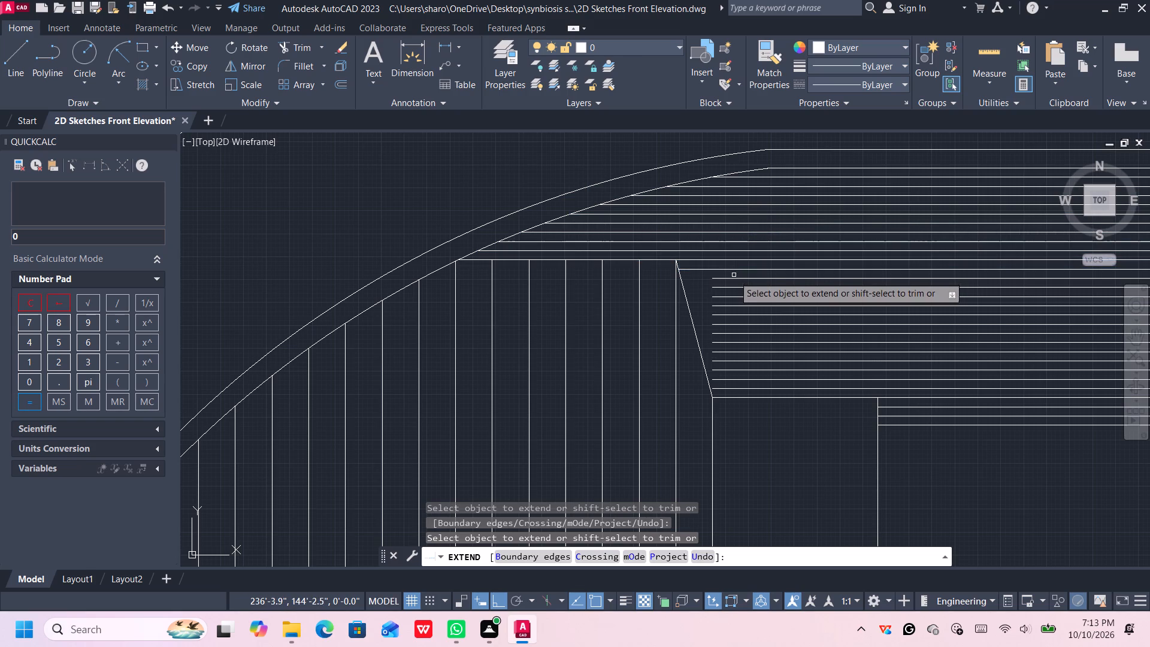
{"action": "left_click", "coordinate": [734, 279]}
{"action": "left_click", "coordinate": [734, 289]}
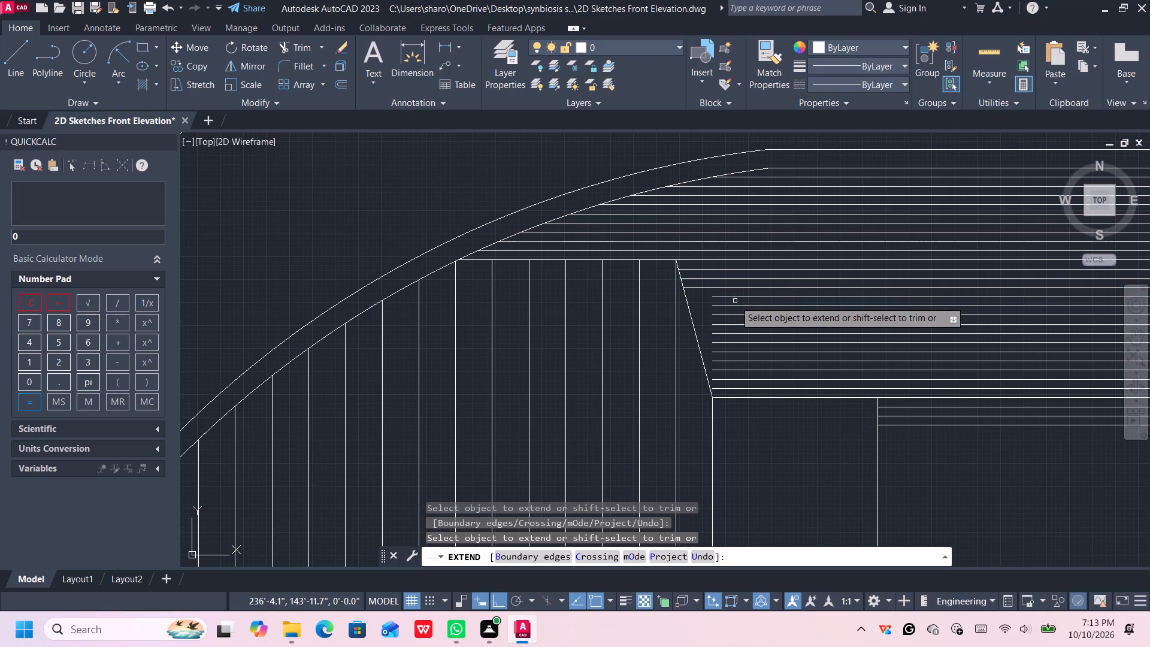
{"action": "left_click", "coordinate": [735, 296]}
{"action": "left_click", "coordinate": [737, 306]}
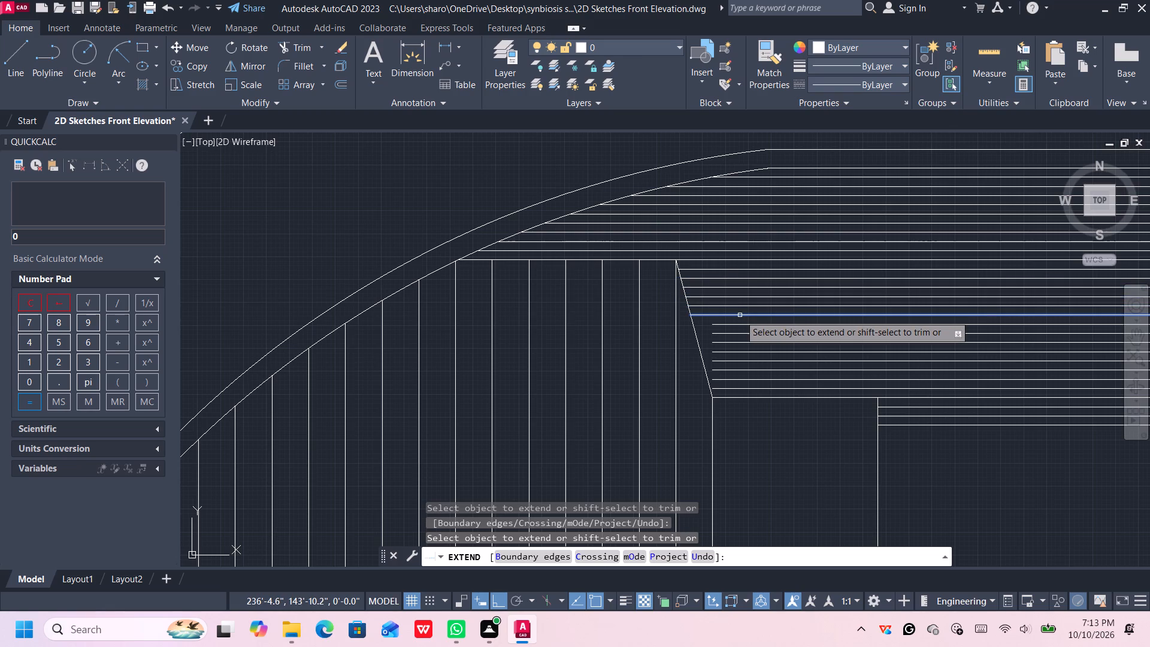
{"action": "left_click", "coordinate": [740, 315]}
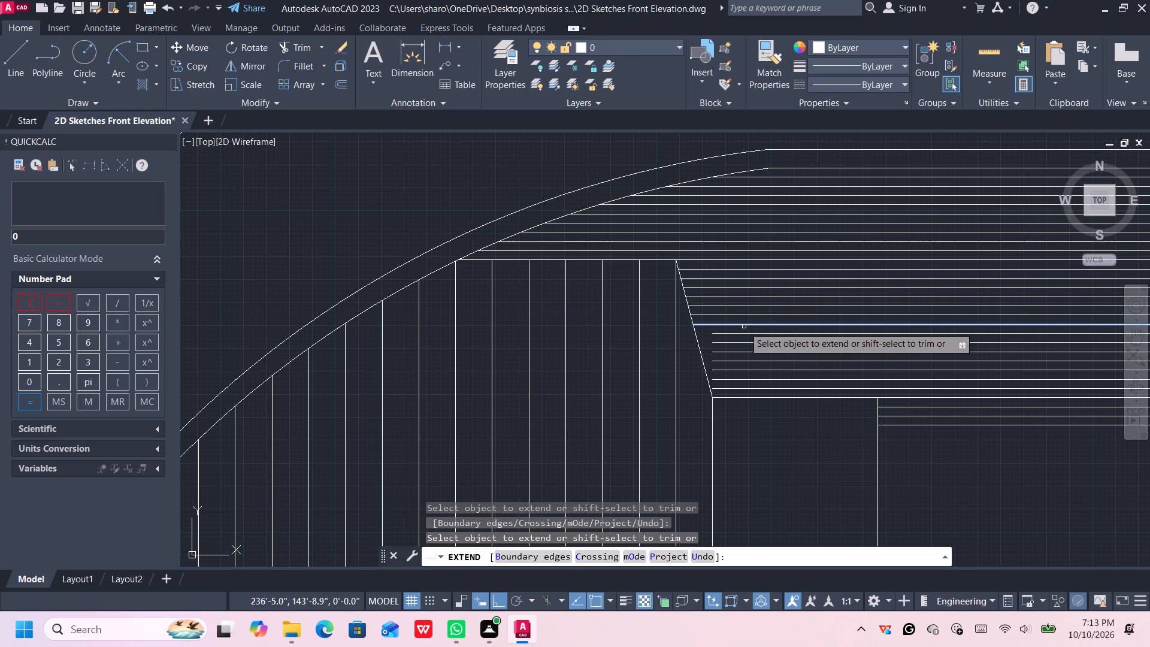
{"action": "left_click", "coordinate": [744, 326]}
{"action": "left_click", "coordinate": [742, 333]}
{"action": "left_click", "coordinate": [741, 343]}
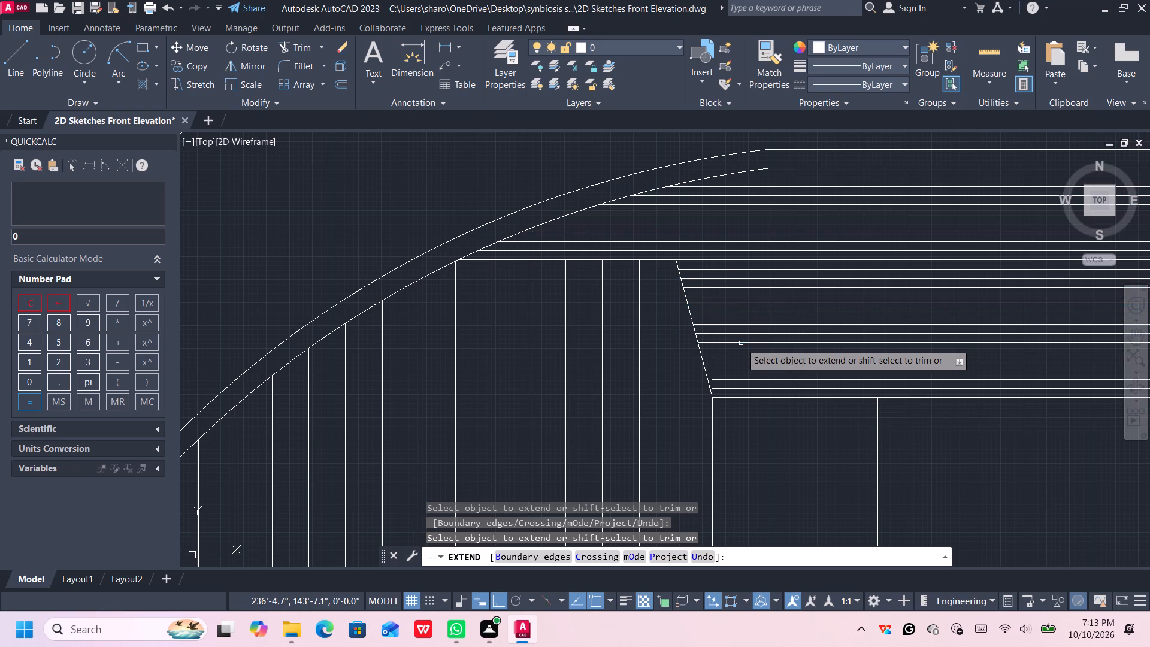
{"action": "left_click", "coordinate": [742, 352]}
{"action": "left_click", "coordinate": [743, 359]}
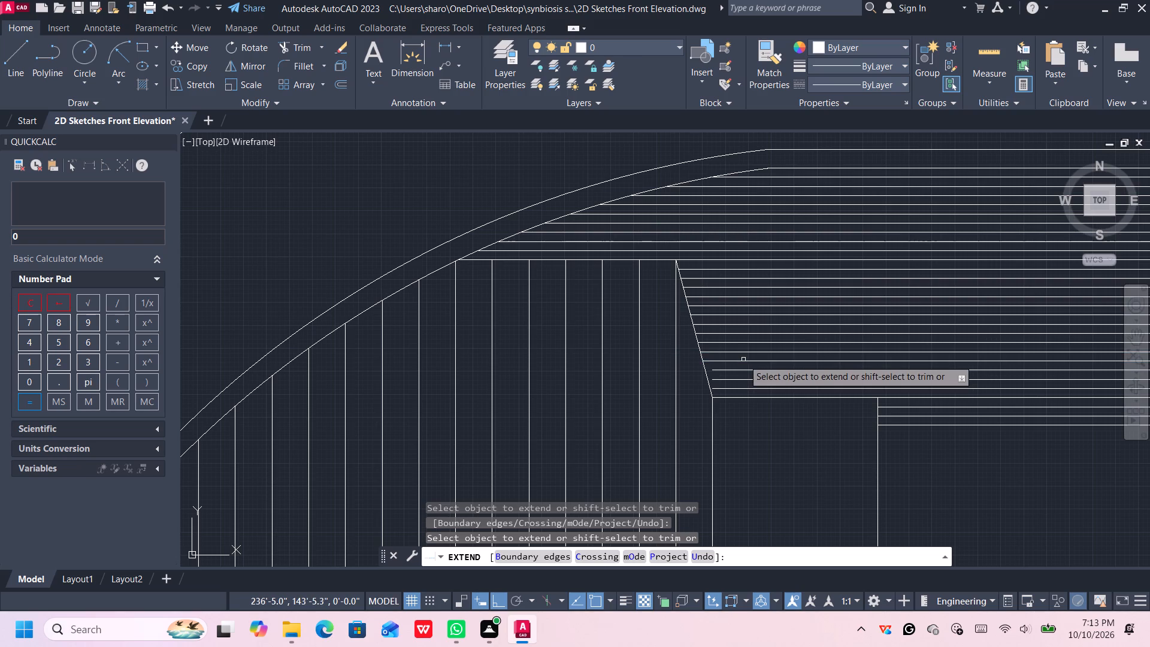
{"action": "left_click", "coordinate": [744, 370]}
{"action": "left_click", "coordinate": [746, 380]}
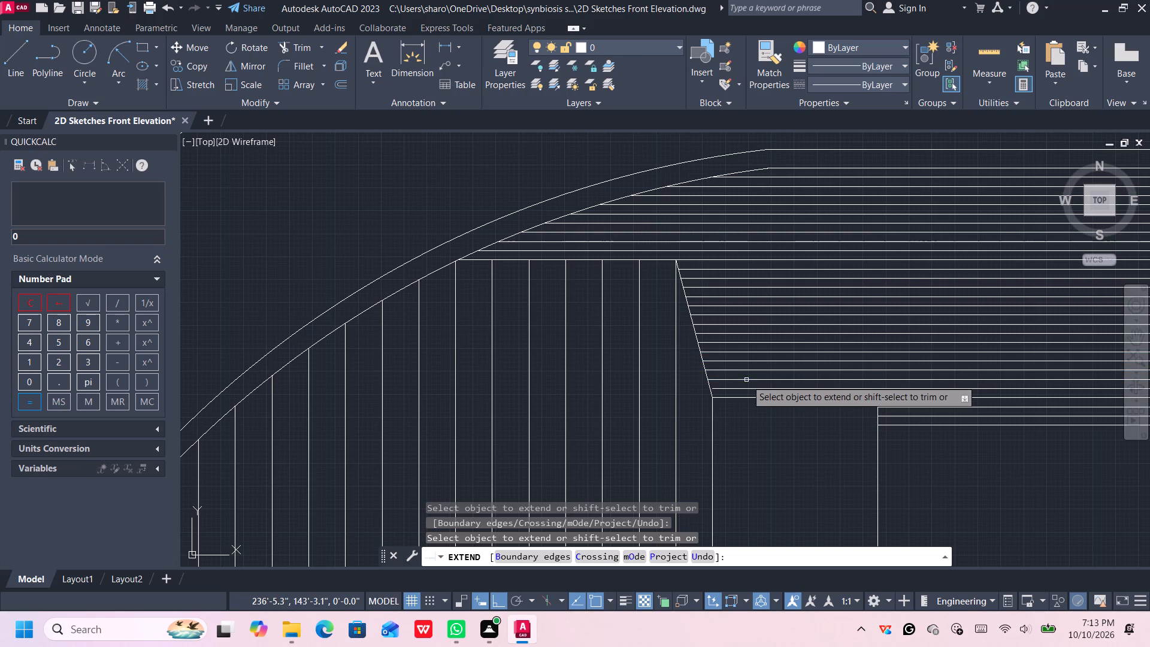
{"action": "left_click", "coordinate": [746, 389]}
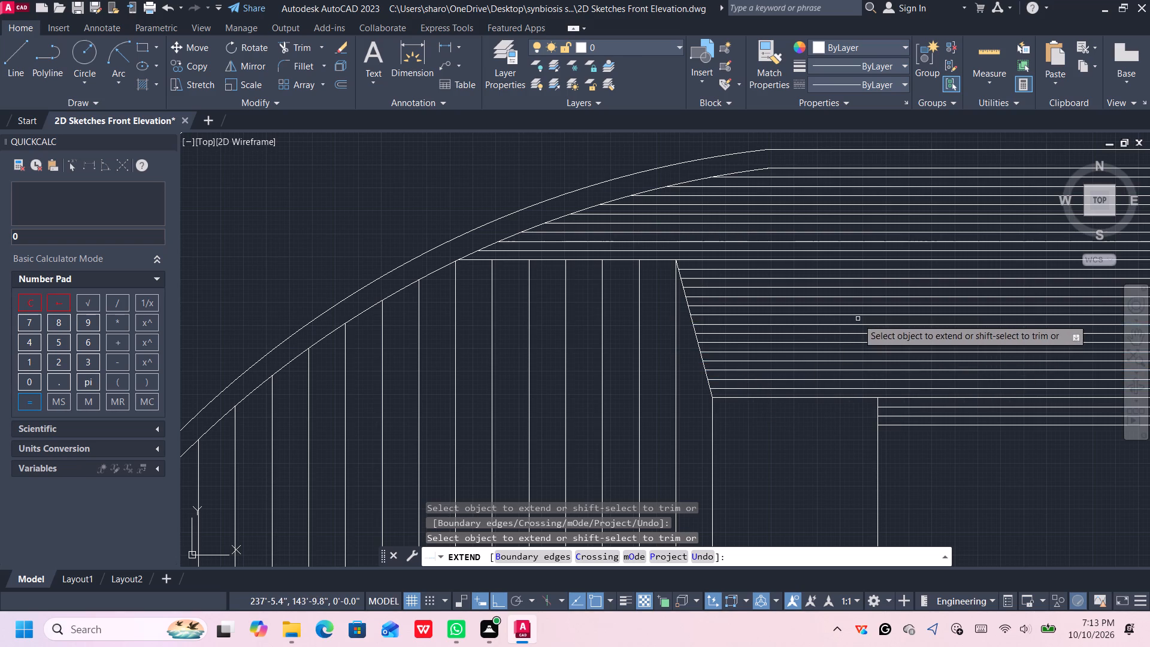
{"action": "scroll", "coordinate": [861, 318], "scroll_direction": "down", "scroll_amount": 3}
{"action": "middle_click_drag", "start_coordinate": [922, 395], "coordinate": [618, 385]}
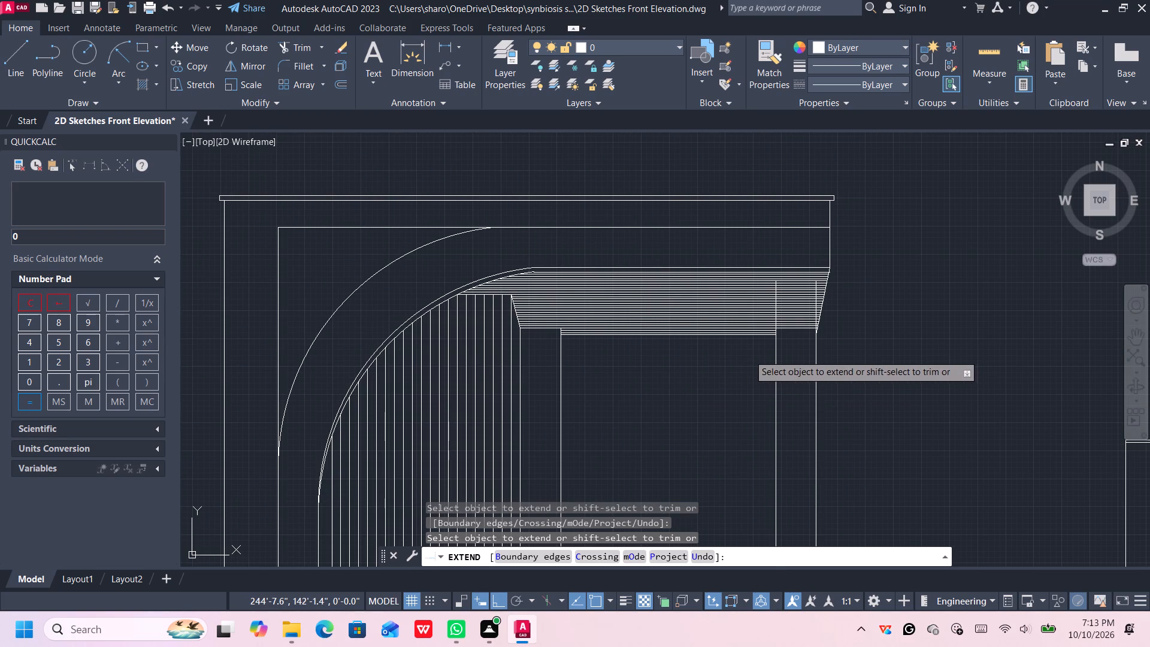
{"action": "key", "text": "Escape"}
Trim away the horizontal lines crossing the column beside the far slanted line, between its two vertical edges.
{"action": "key", "text": "t"}
{"action": "scroll", "coordinate": [748, 358], "scroll_direction": "down", "scroll_amount": 1}
{"action": "key", "text": "r"}
{"action": "key", "text": "Return"}
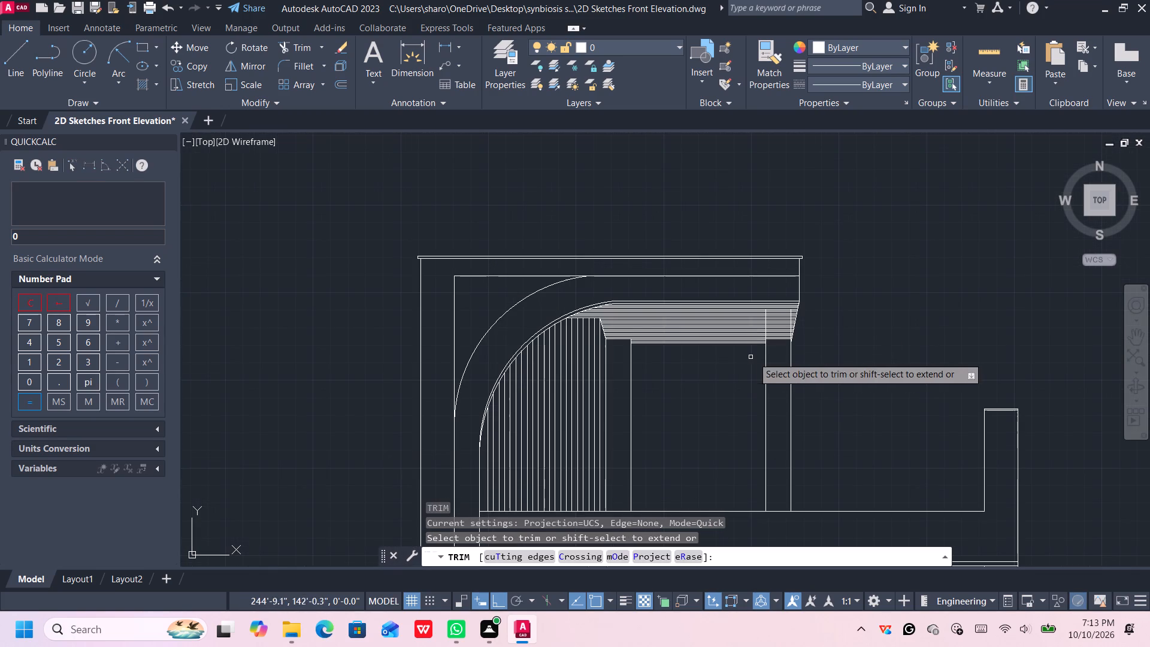
{"action": "scroll", "coordinate": [774, 364], "scroll_direction": "up", "scroll_amount": 2}
{"action": "middle_click_drag", "start_coordinate": [779, 335], "coordinate": [649, 386]}
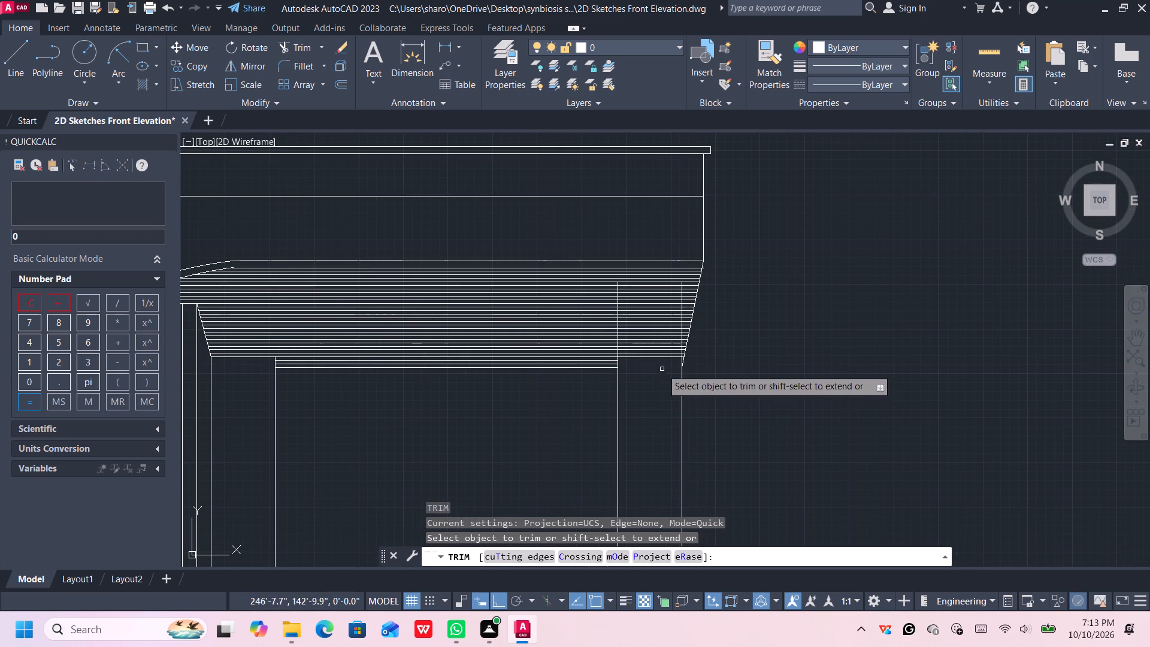
{"action": "left_click", "coordinate": [662, 368]}
{"action": "scroll", "coordinate": [656, 293], "scroll_direction": "up", "scroll_amount": 2}
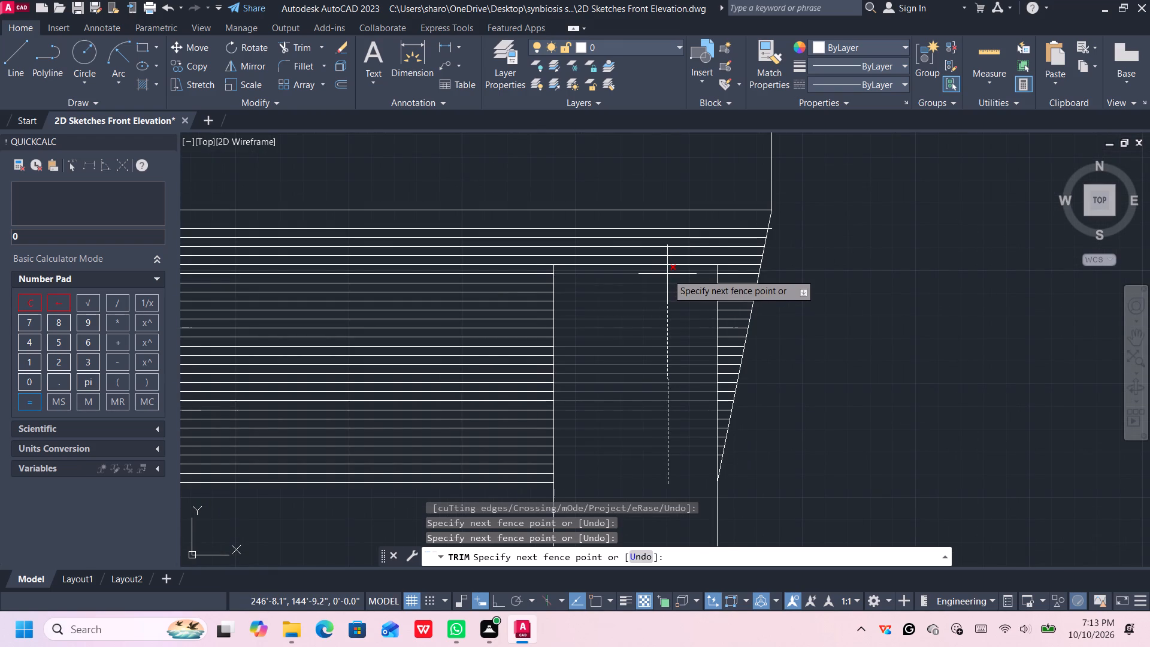
{"action": "left_click", "coordinate": [667, 274]}
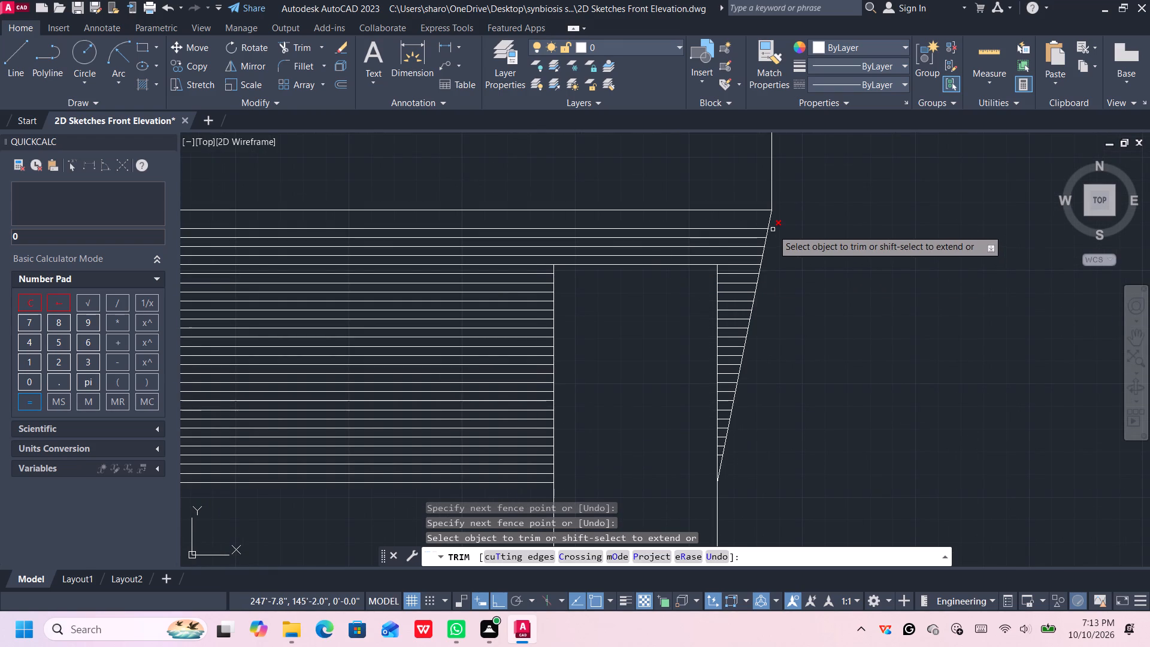
Trim the uppermost stack line's stub that projects beyond the outer slanted line.
{"action": "left_click", "coordinate": [773, 229]}
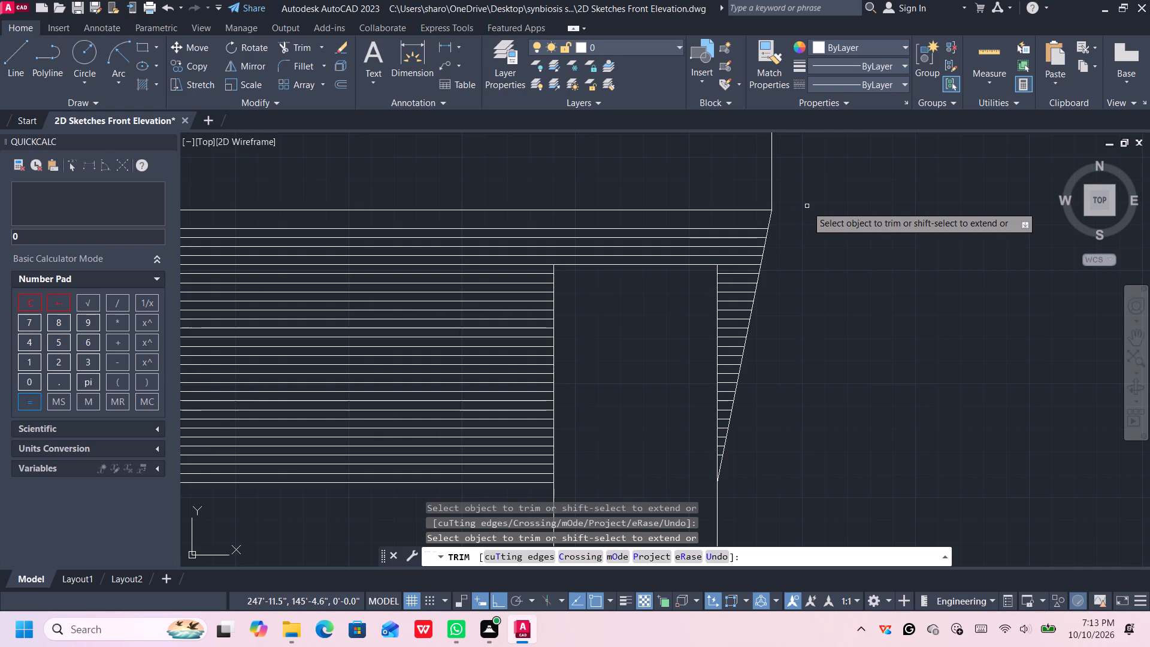
{"action": "scroll", "coordinate": [807, 209], "scroll_direction": "down", "scroll_amount": 2}
{"action": "middle_click_drag", "start_coordinate": [809, 211], "coordinate": [815, 222]}
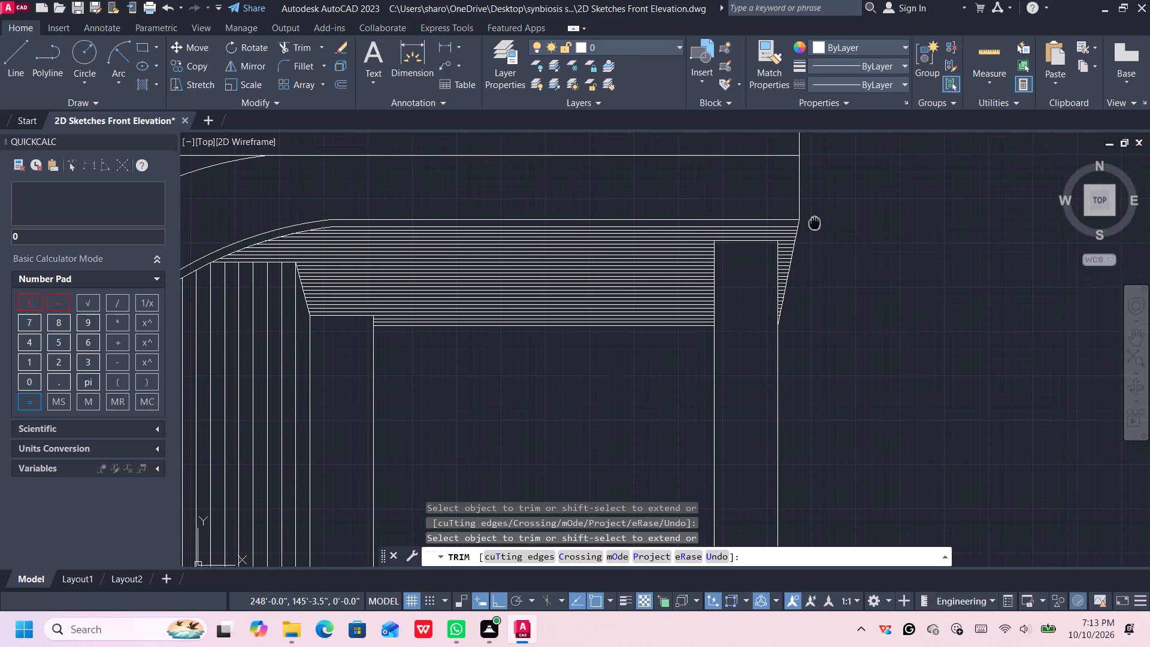
{"action": "middle_click_drag", "start_coordinate": [815, 222], "coordinate": [816, 230]}
{"action": "middle_click_drag", "start_coordinate": [822, 204], "coordinate": [822, 204]}
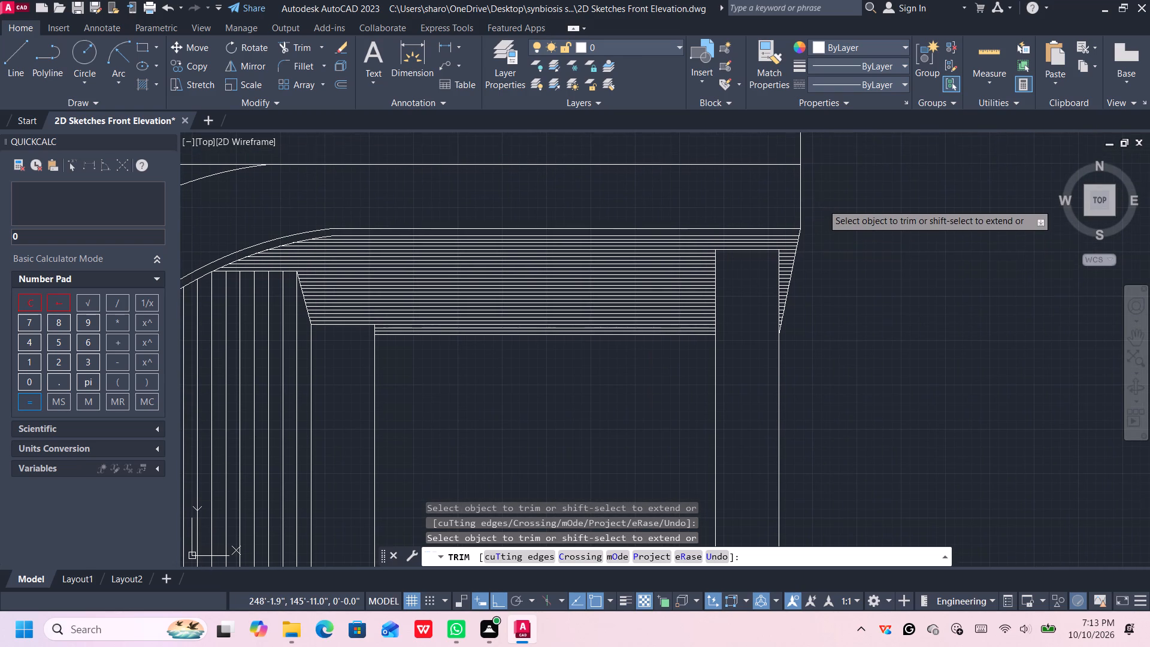
{"action": "middle_click_drag", "start_coordinate": [822, 204], "coordinate": [823, 232]}
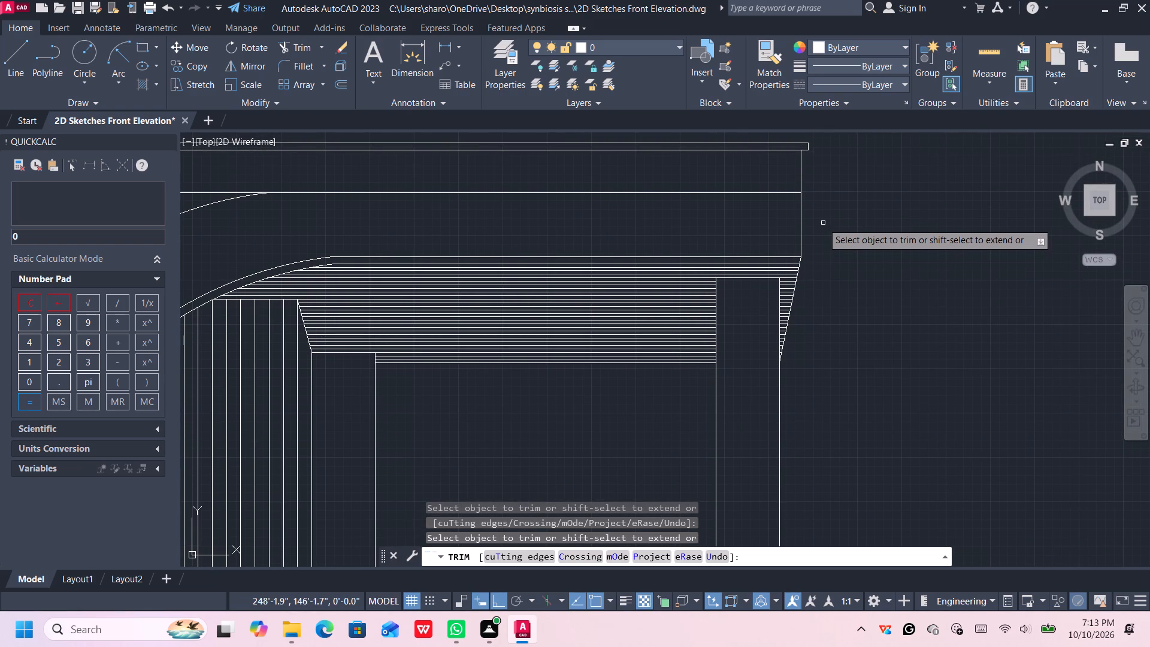
{"action": "scroll", "coordinate": [821, 210], "scroll_direction": "down", "scroll_amount": 2}
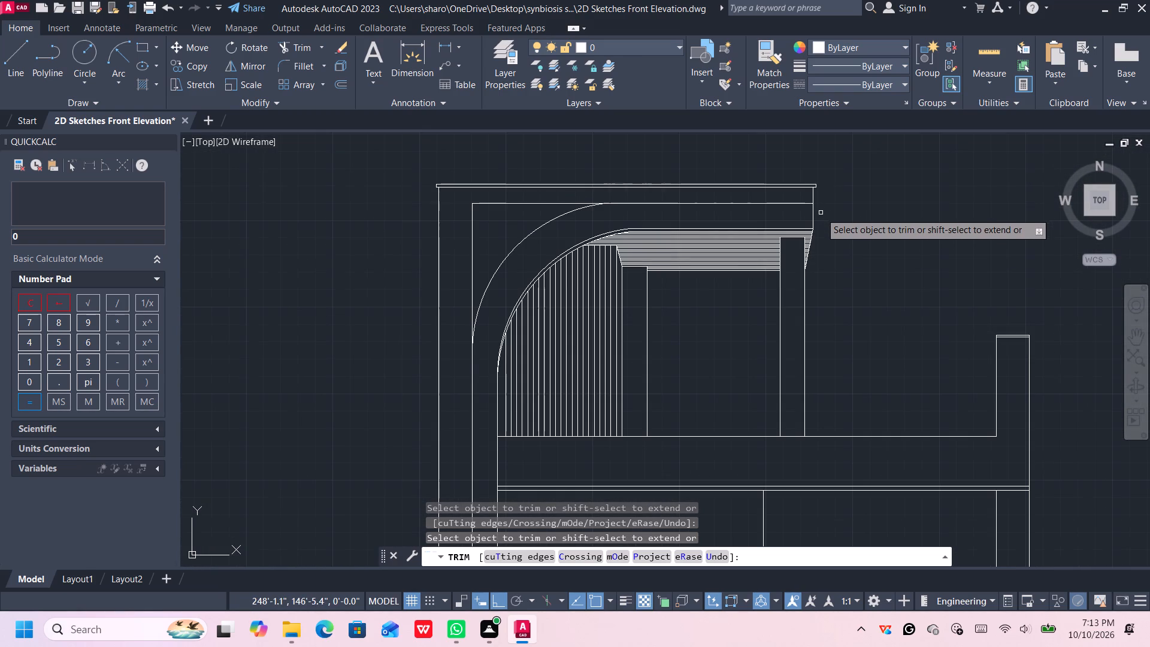
{"action": "middle_click_drag", "start_coordinate": [830, 328], "coordinate": [815, 299]}
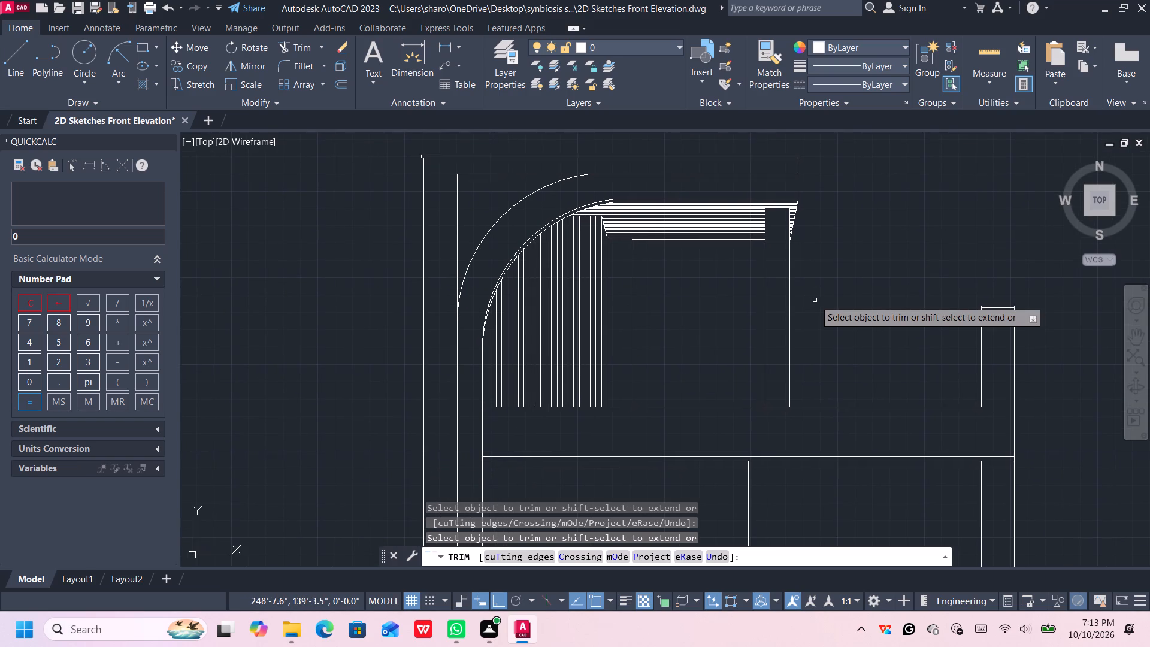
{"action": "key", "text": "space"}
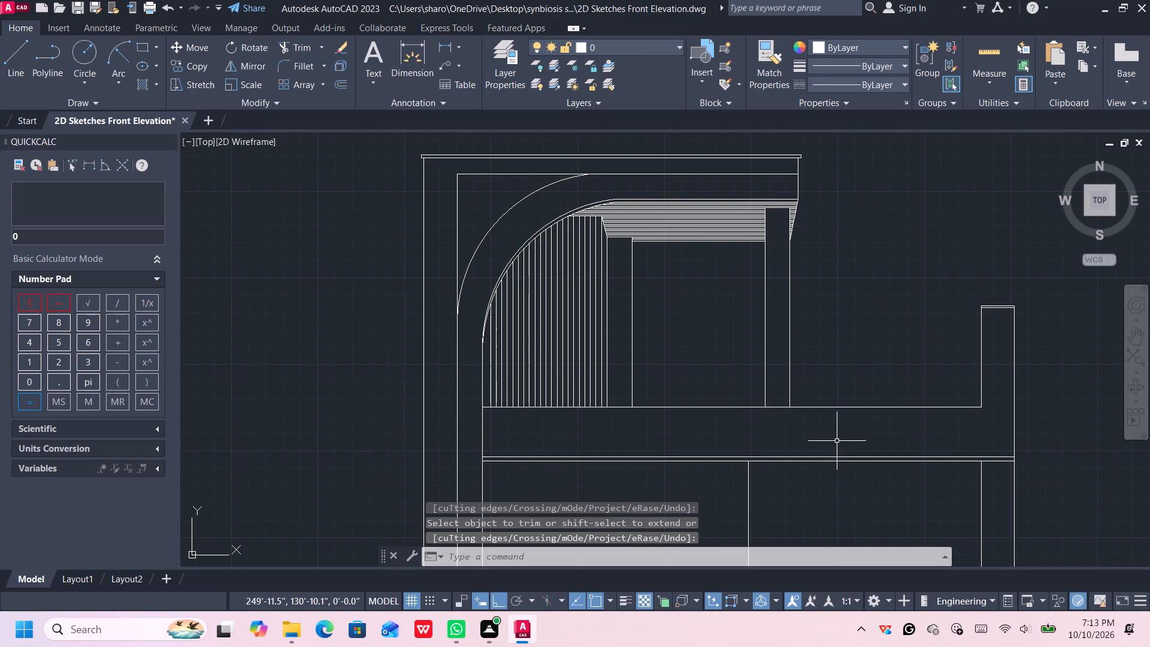
Offset the inner vertical edge of the short pier at the parapet's end 6" toward the tower.
{"action": "middle_click_drag", "start_coordinate": [838, 443], "coordinate": [788, 401]}
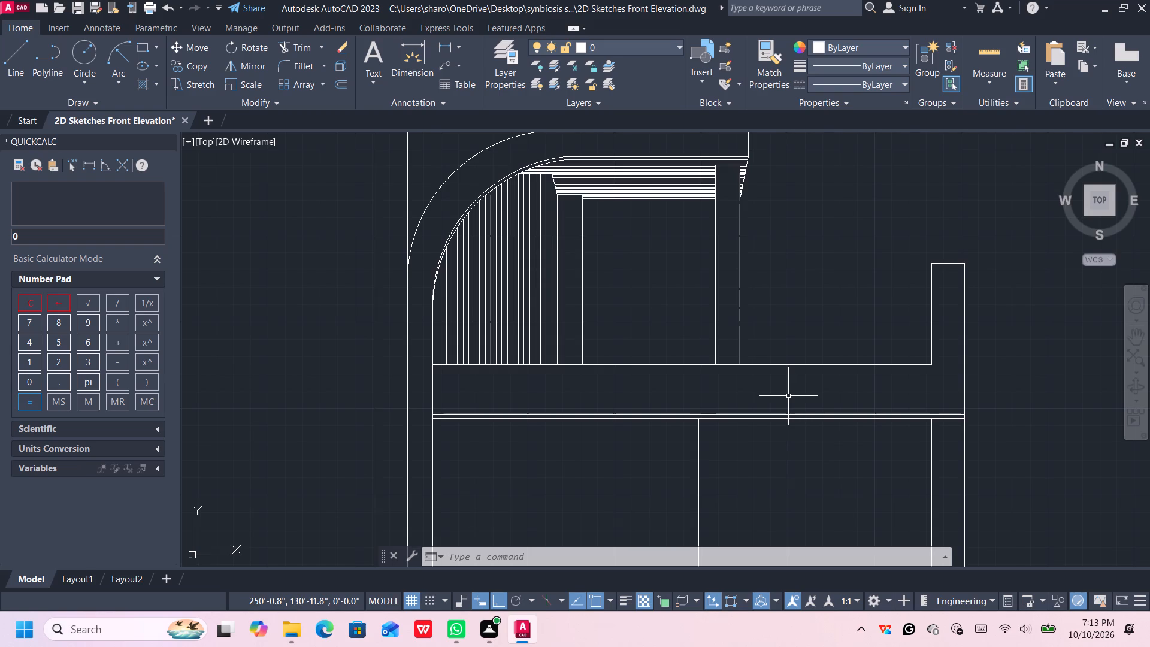
{"action": "left_click", "coordinate": [931, 318]}
{"action": "middle_click_drag", "start_coordinate": [860, 336], "coordinate": [829, 341]}
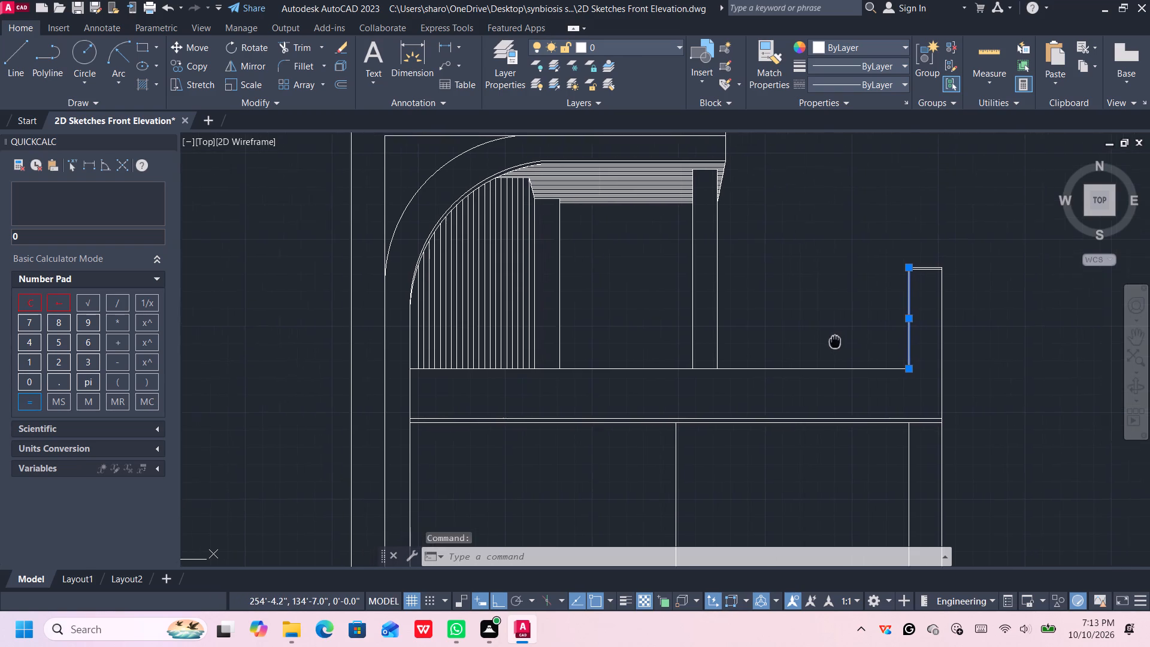
{"action": "middle_click_drag", "start_coordinate": [829, 341], "coordinate": [716, 374]}
{"action": "scroll", "coordinate": [772, 373], "scroll_direction": "up", "scroll_amount": 1}
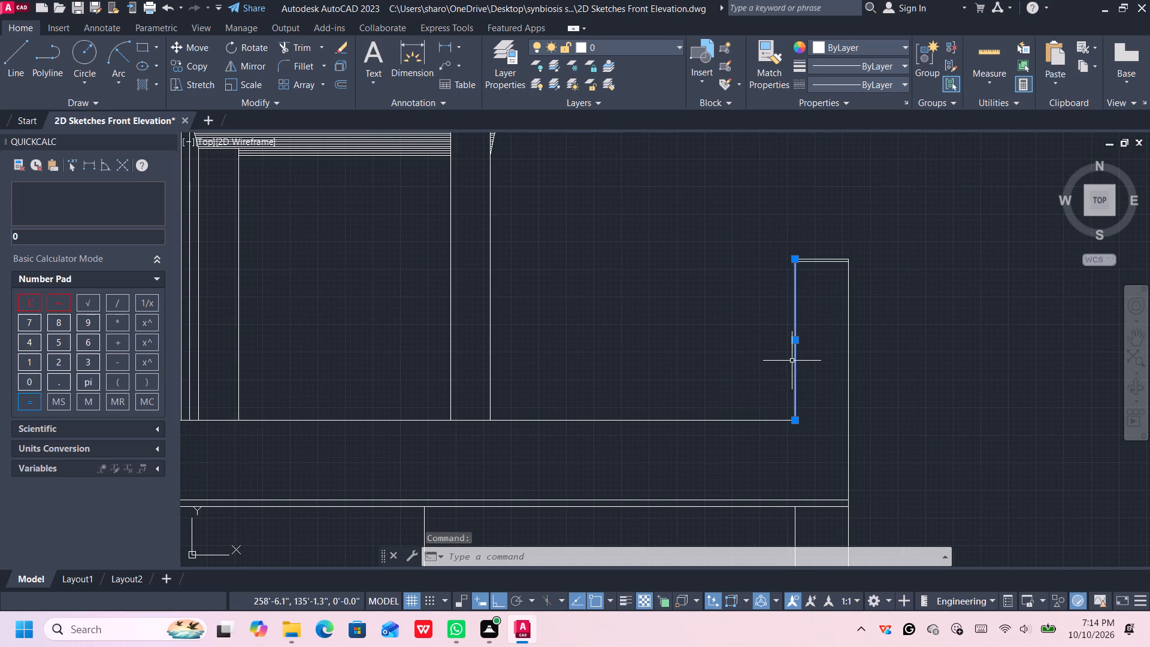
{"action": "key", "text": "o"}
{"action": "key", "text": "Return"}
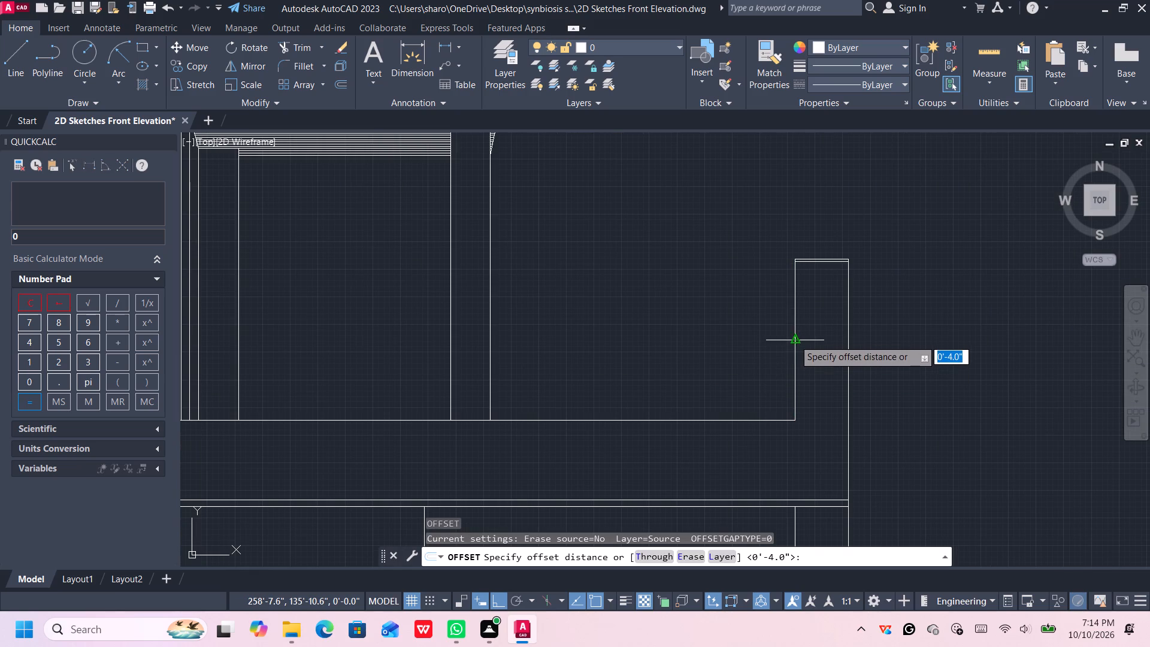
{"action": "left_click", "coordinate": [794, 340]}
{"action": "middle_click_drag", "start_coordinate": [768, 346], "coordinate": [761, 347]}
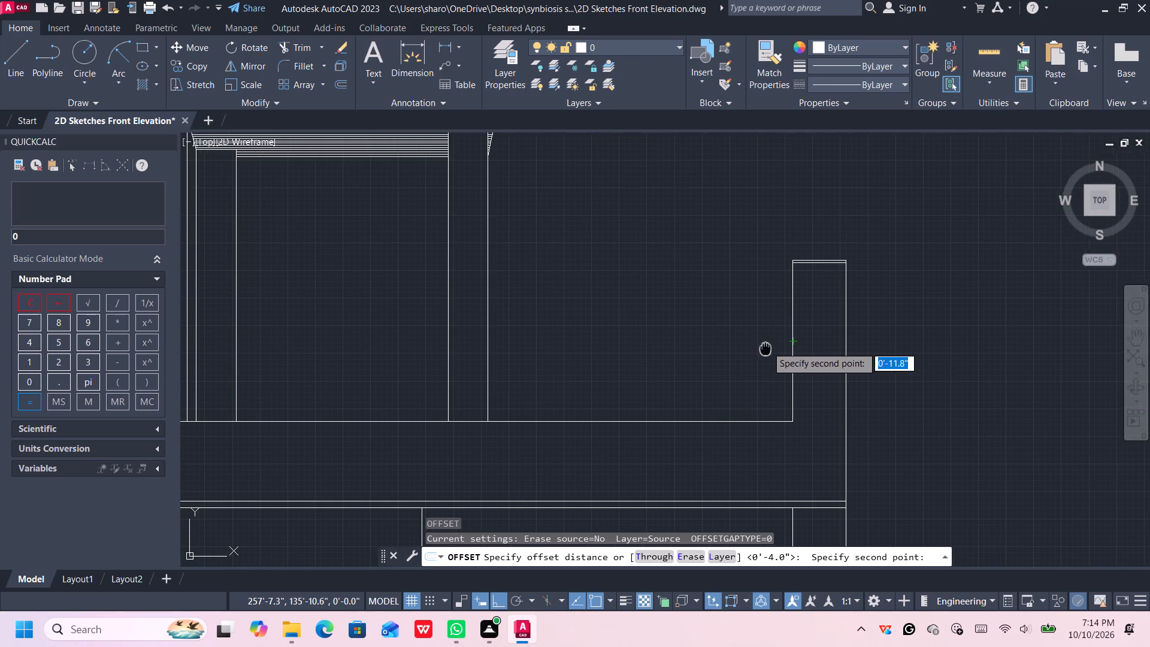
{"action": "middle_click_drag", "start_coordinate": [761, 347], "coordinate": [731, 350]}
{"action": "scroll", "coordinate": [731, 349], "scroll_direction": "up", "scroll_amount": 1}
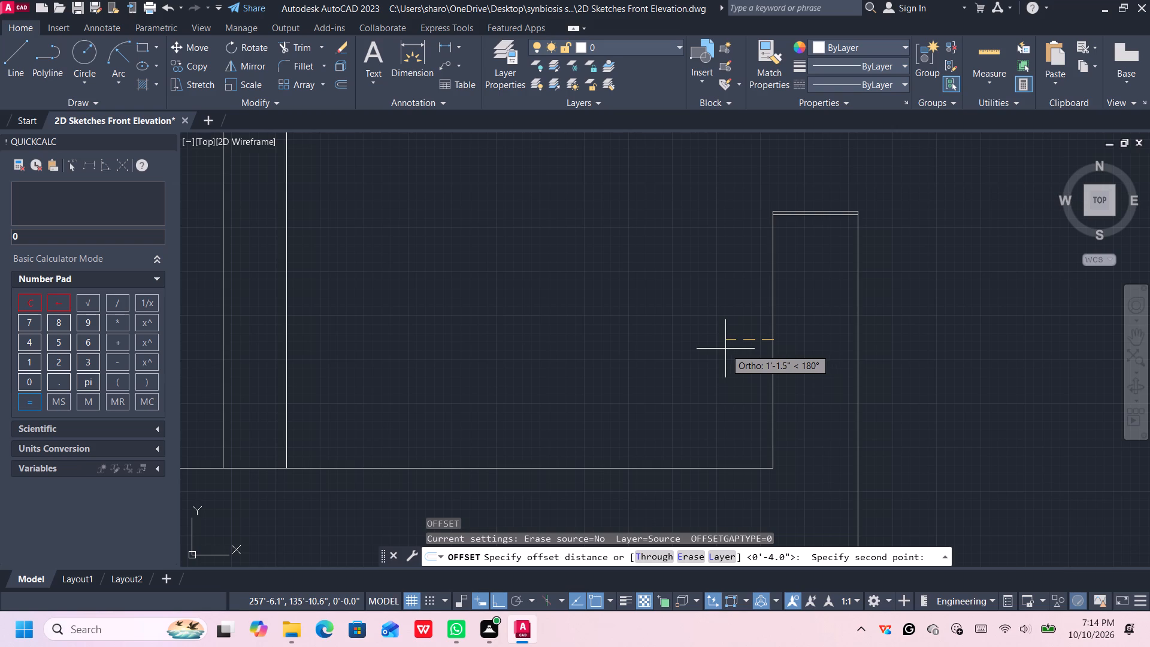
{"action": "type", "text": "1'"}
{"action": "key", "text": "Return"}
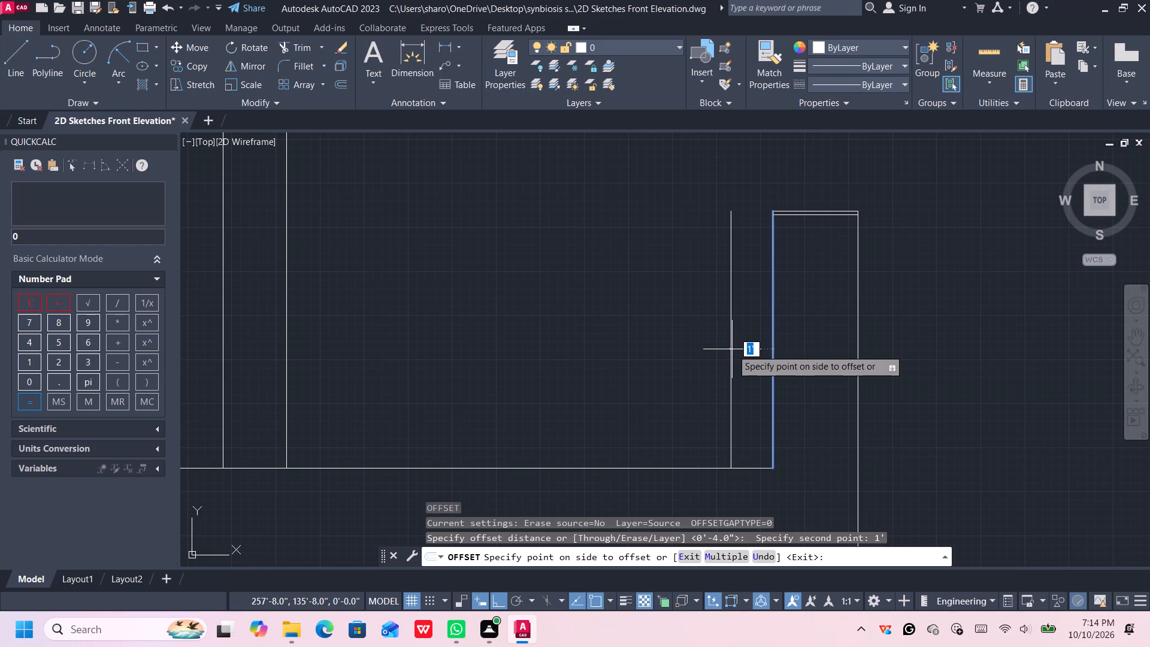
{"action": "type", "text": "6\""}
{"action": "key", "text": "Return"}
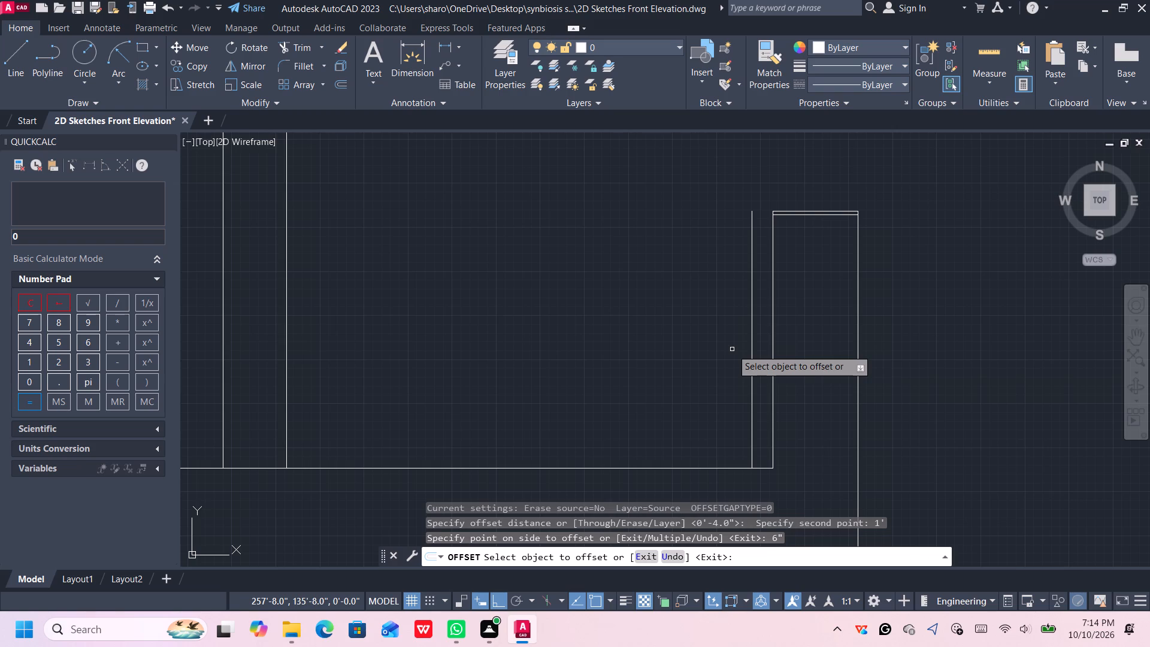
{"action": "middle_click_drag", "start_coordinate": [758, 266], "coordinate": [760, 303]}
{"action": "scroll", "coordinate": [758, 271], "scroll_direction": "up", "scroll_amount": 1}
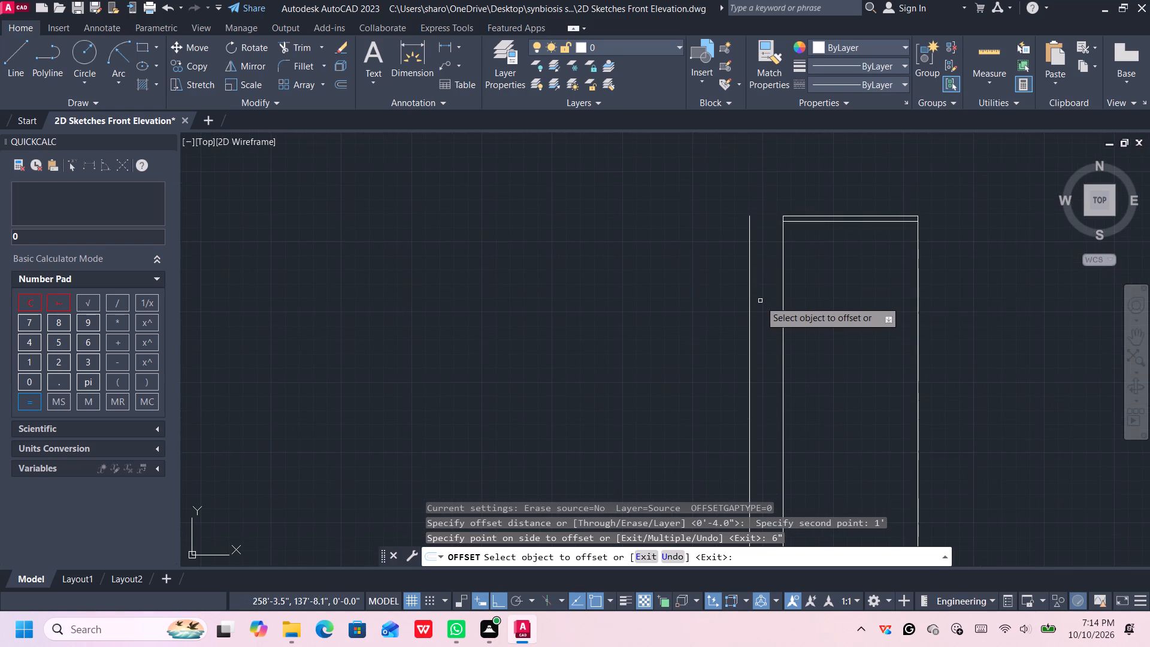
{"action": "key", "text": "Escape"}
Trim away the short vertical segment closing the gap between the pier cap's two horizontal lines at its outer end.
{"action": "middle_click_drag", "start_coordinate": [758, 274], "coordinate": [753, 310]}
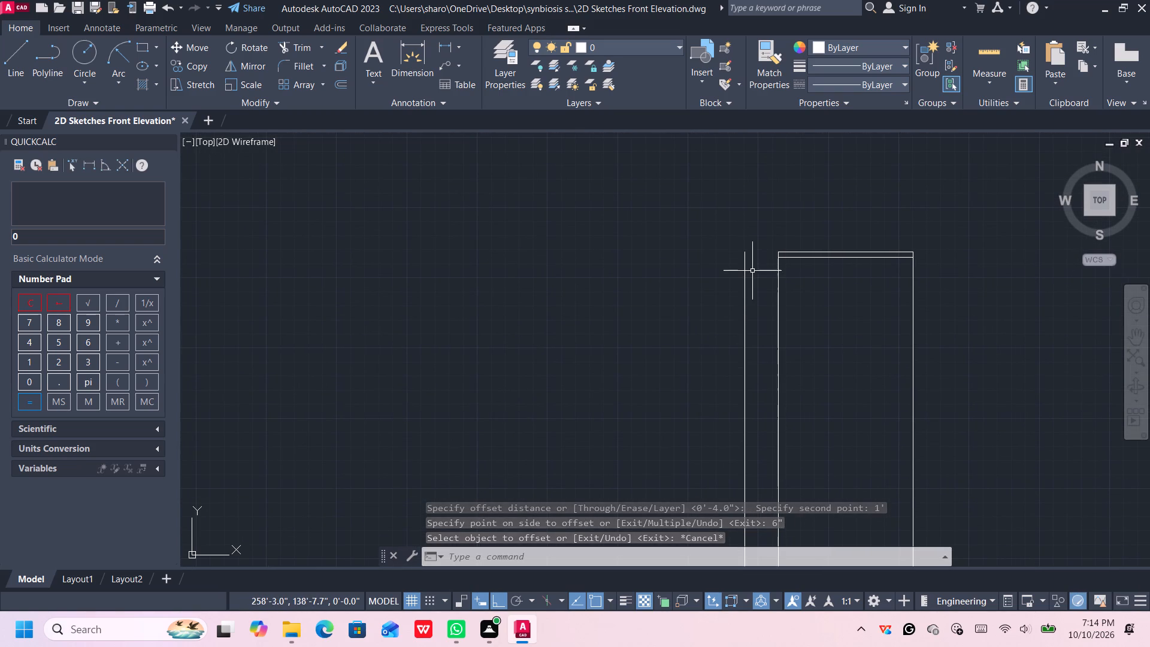
{"action": "scroll", "coordinate": [752, 271], "scroll_direction": "down", "scroll_amount": 2}
{"action": "middle_click_drag", "start_coordinate": [754, 303], "coordinate": [745, 286]}
{"action": "scroll", "coordinate": [754, 303], "scroll_direction": "up", "scroll_amount": 1}
{"action": "scroll", "coordinate": [808, 255], "scroll_direction": "up", "scroll_amount": 1}
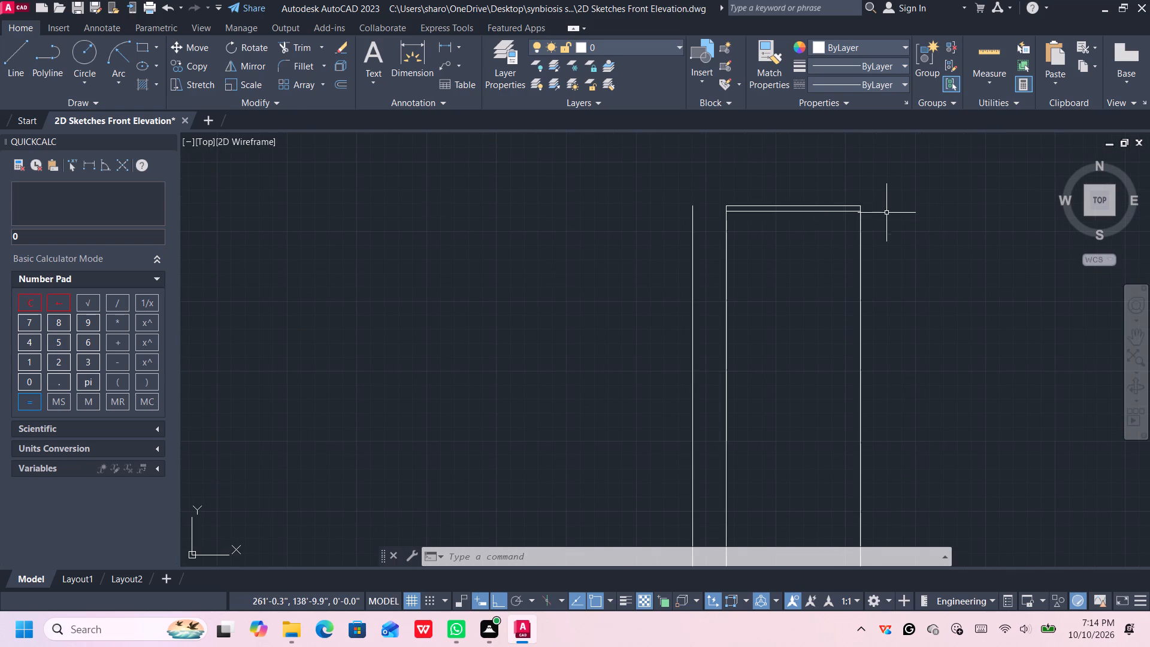
{"action": "scroll", "coordinate": [886, 213], "scroll_direction": "up", "scroll_amount": 1}
{"action": "middle_click_drag", "start_coordinate": [605, 249], "coordinate": [627, 271]}
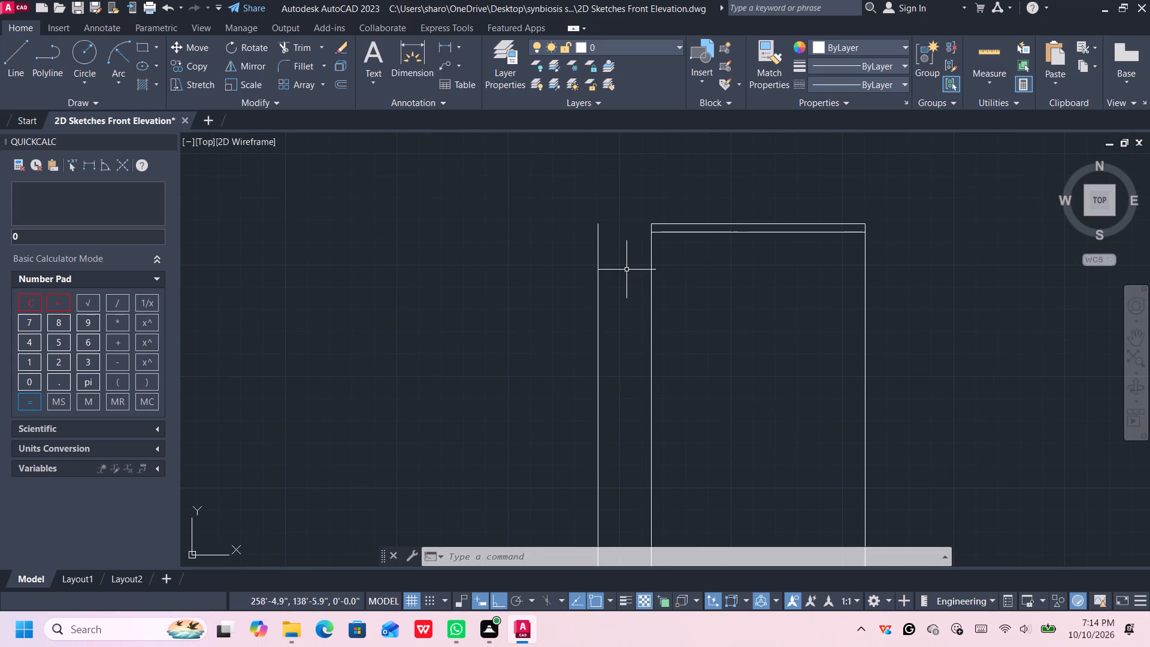
{"action": "type", "text": "tr"}
{"action": "key", "text": "Return"}
{"action": "scroll", "coordinate": [873, 225], "scroll_direction": "up", "scroll_amount": 2}
{"action": "left_click", "coordinate": [861, 229]}
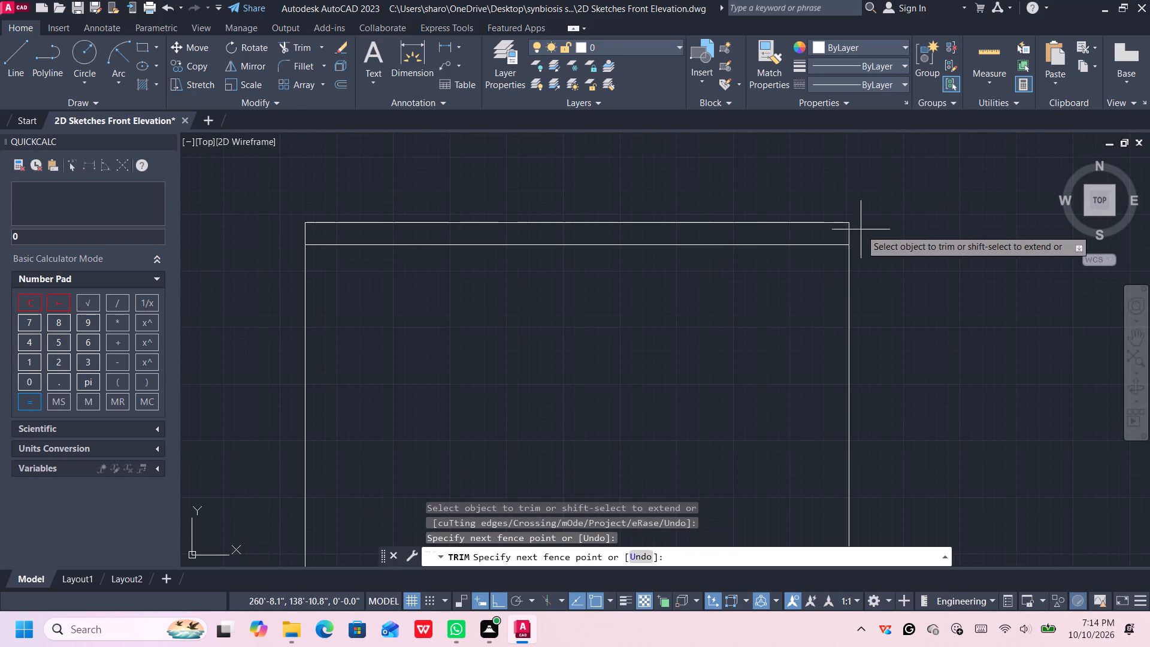
{"action": "left_click", "coordinate": [815, 230]}
{"action": "scroll", "coordinate": [341, 260], "scroll_direction": "down", "scroll_amount": 1}
{"action": "middle_click_drag", "start_coordinate": [353, 274], "coordinate": [362, 280]}
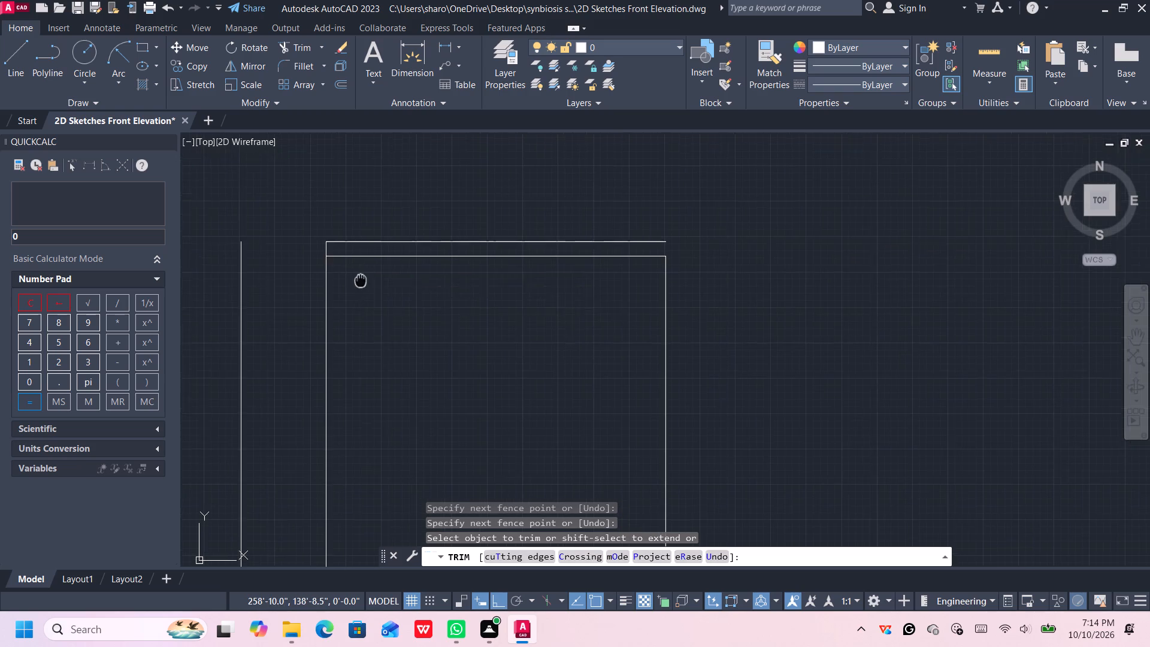
{"action": "middle_click_drag", "start_coordinate": [362, 280], "coordinate": [420, 283]}
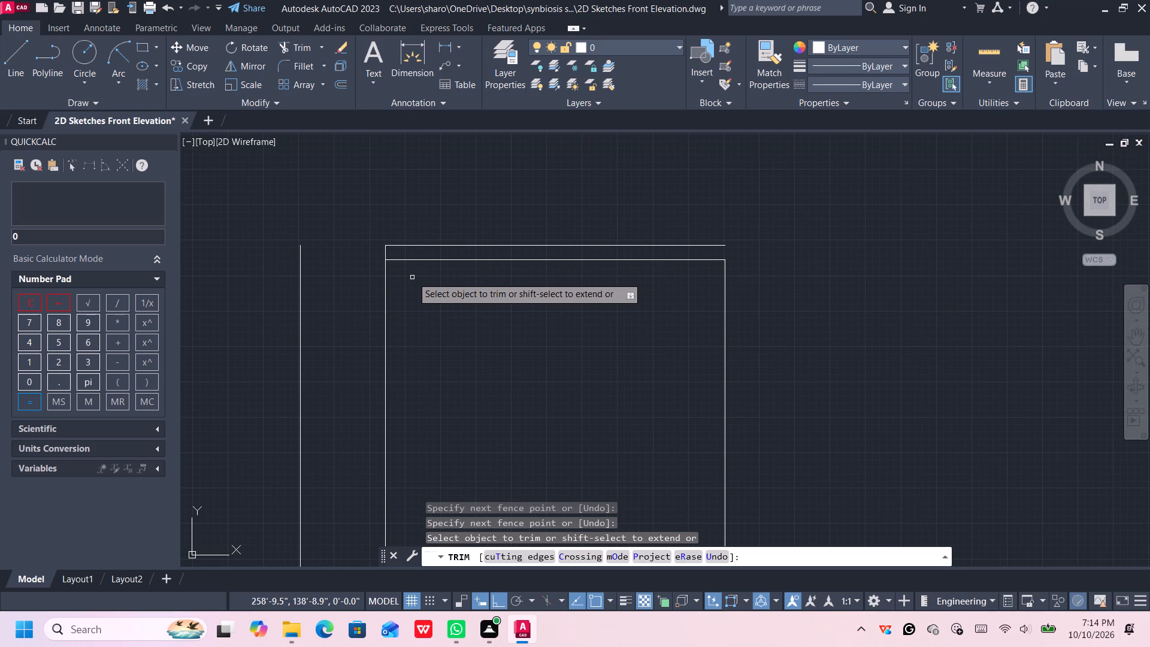
{"action": "key", "text": "Escape"}
Stretch the top end of the offset vertical line beside the pier down 6", then back up 3".
{"action": "middle_click_drag", "start_coordinate": [411, 277], "coordinate": [478, 286]}
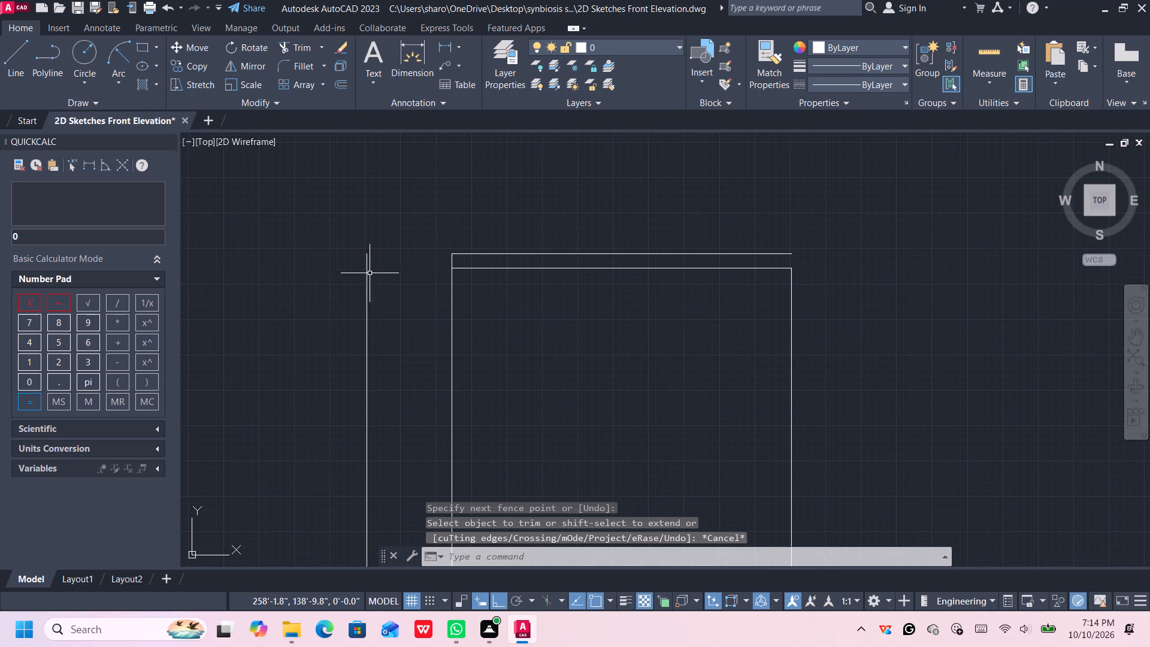
{"action": "left_click", "coordinate": [366, 274]}
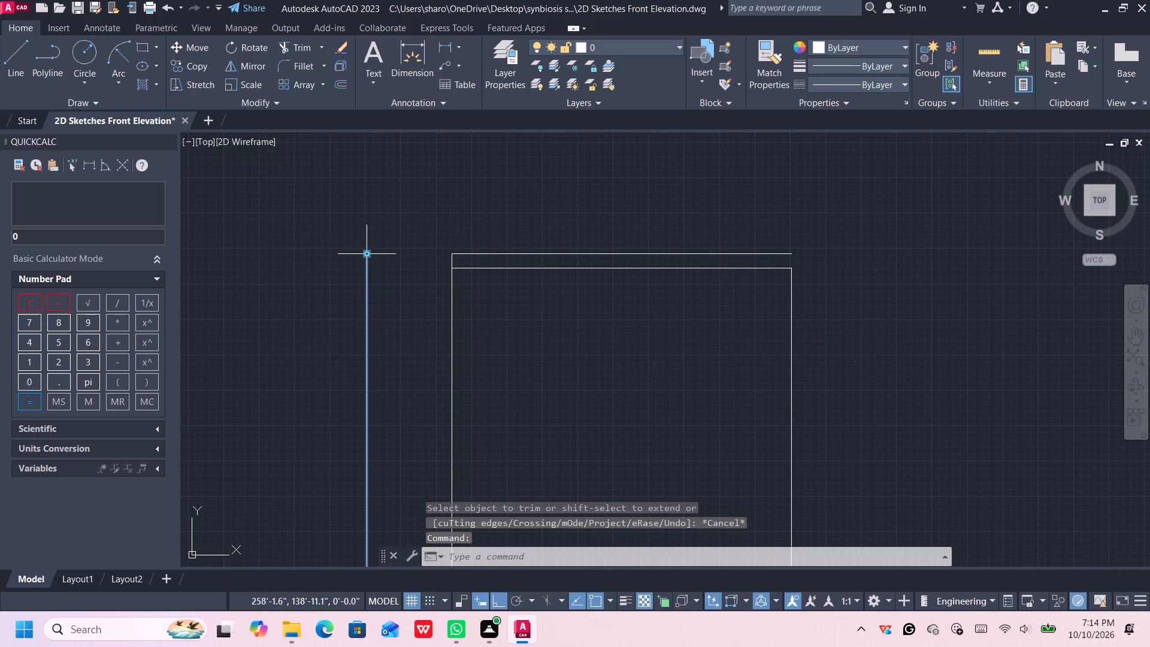
{"action": "left_click", "coordinate": [365, 257]}
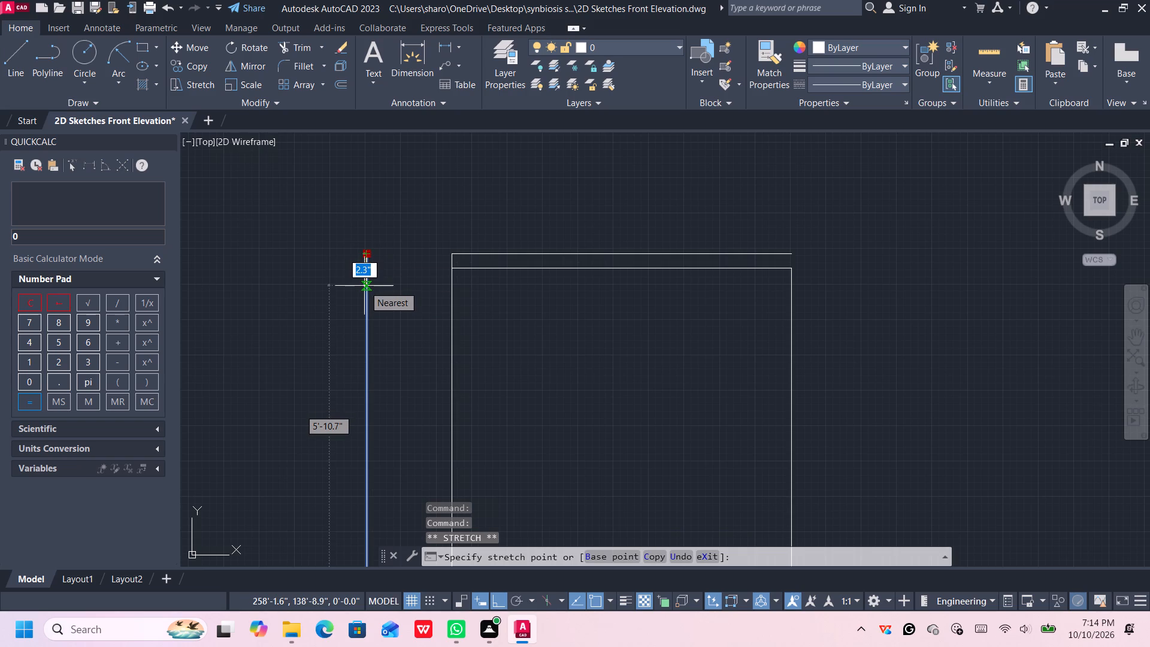
{"action": "scroll", "coordinate": [364, 286], "scroll_direction": "up", "scroll_amount": 2}
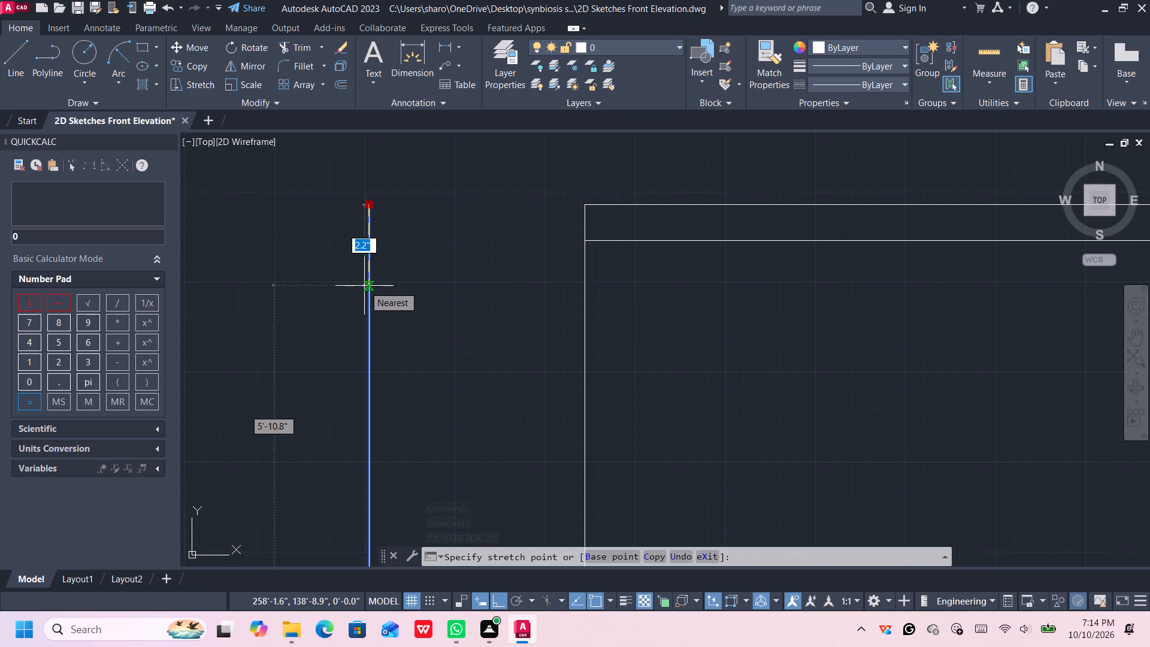
{"action": "type", "text": "6\""}
{"action": "key", "text": "Return"}
{"action": "scroll", "coordinate": [391, 319], "scroll_direction": "down", "scroll_amount": 2}
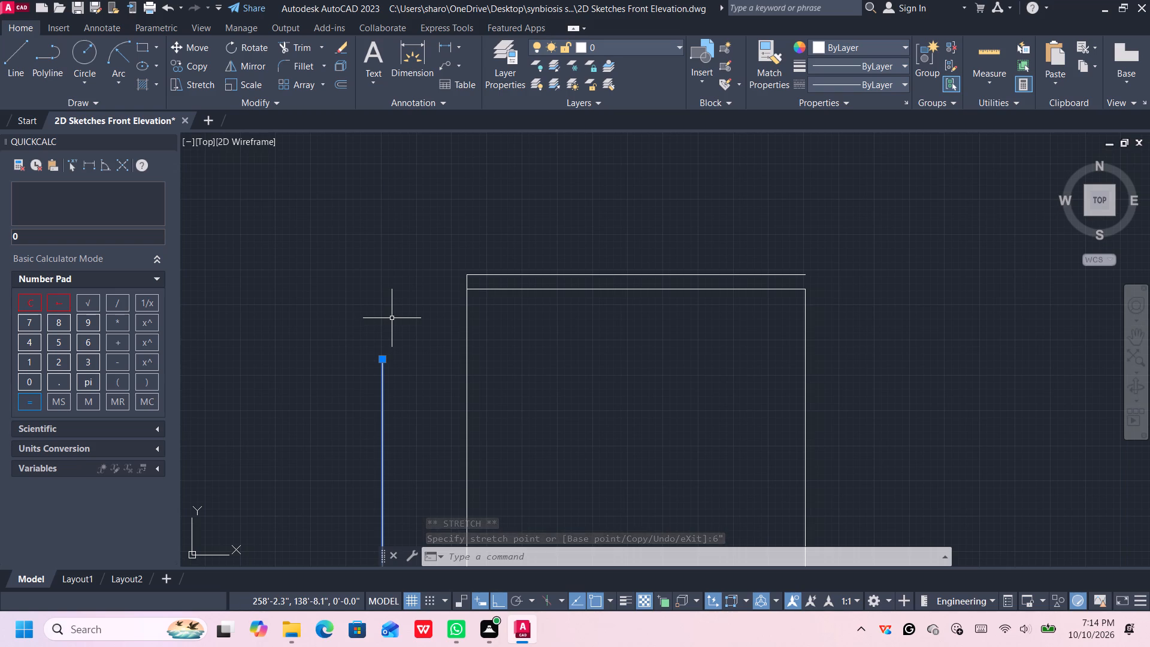
{"action": "left_click", "coordinate": [382, 359]}
{"action": "type", "text": "3\""}
{"action": "key", "text": "Return"}
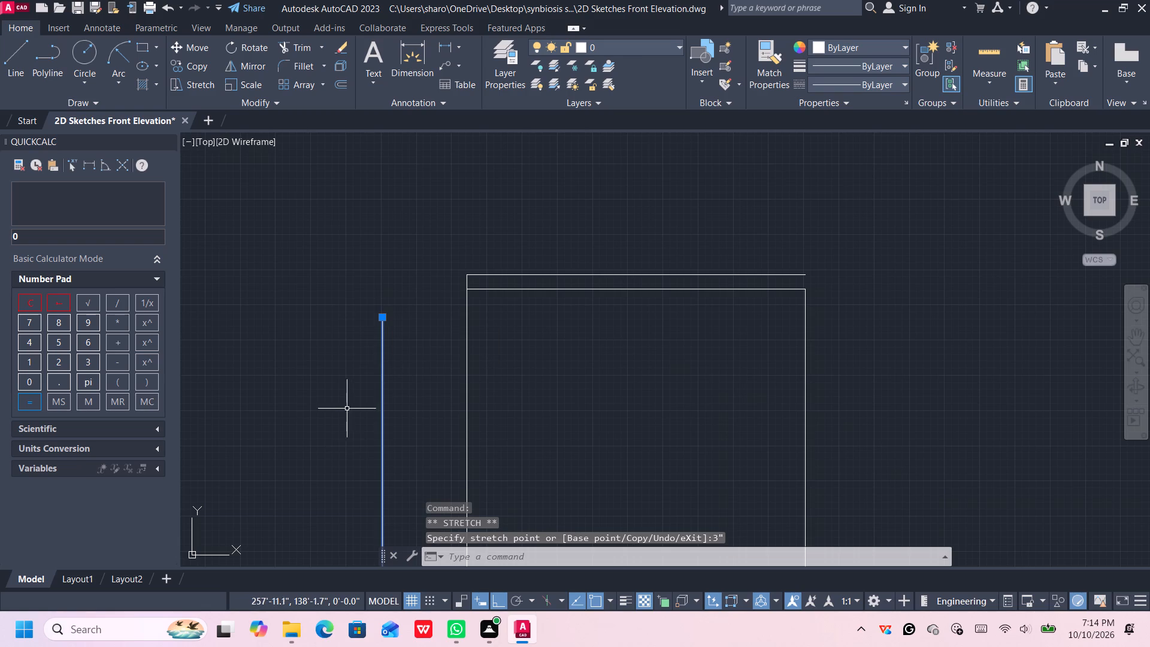
Draw a slanted line from the inner end of the cap's lower line to the top of the offset vertical line.
{"action": "middle_click_drag", "start_coordinate": [442, 316], "coordinate": [486, 336]}
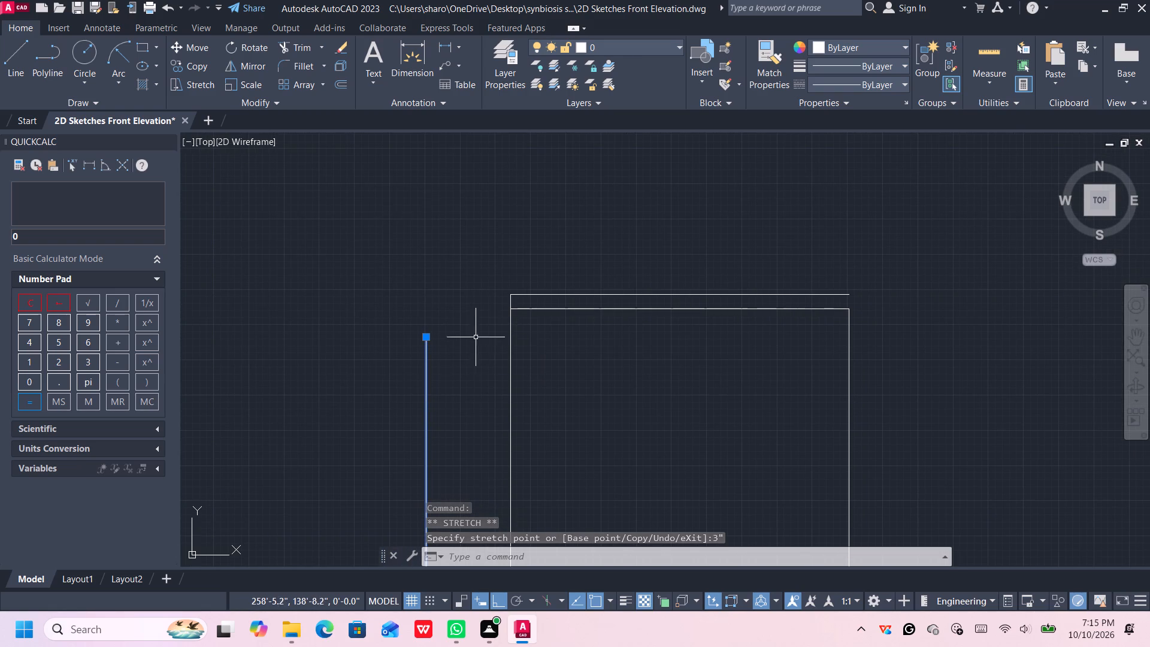
{"action": "middle_click_drag", "start_coordinate": [458, 332], "coordinate": [488, 333]}
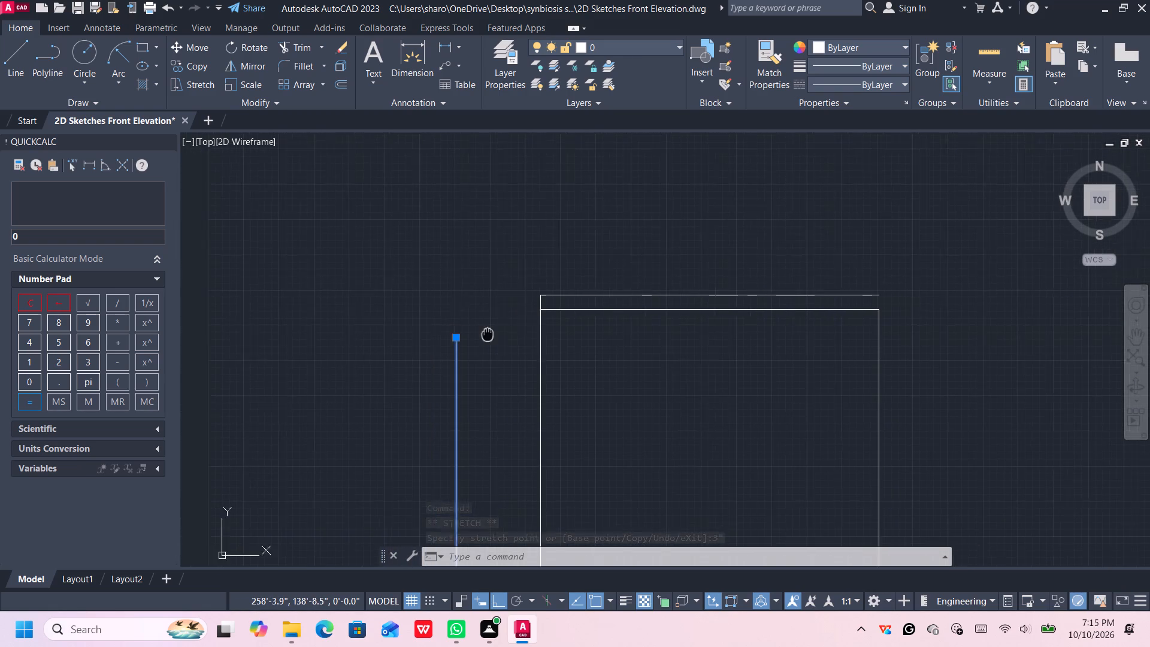
{"action": "middle_click_drag", "start_coordinate": [488, 333], "coordinate": [504, 329]}
{"action": "key", "text": "l"}
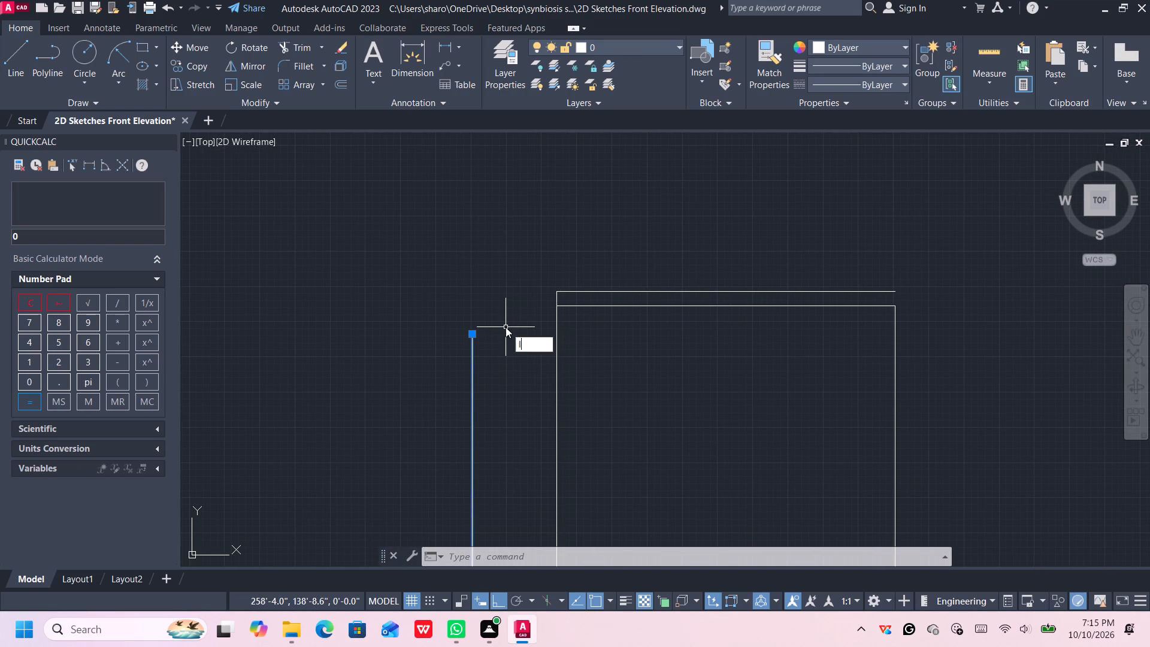
{"action": "key", "text": "Return"}
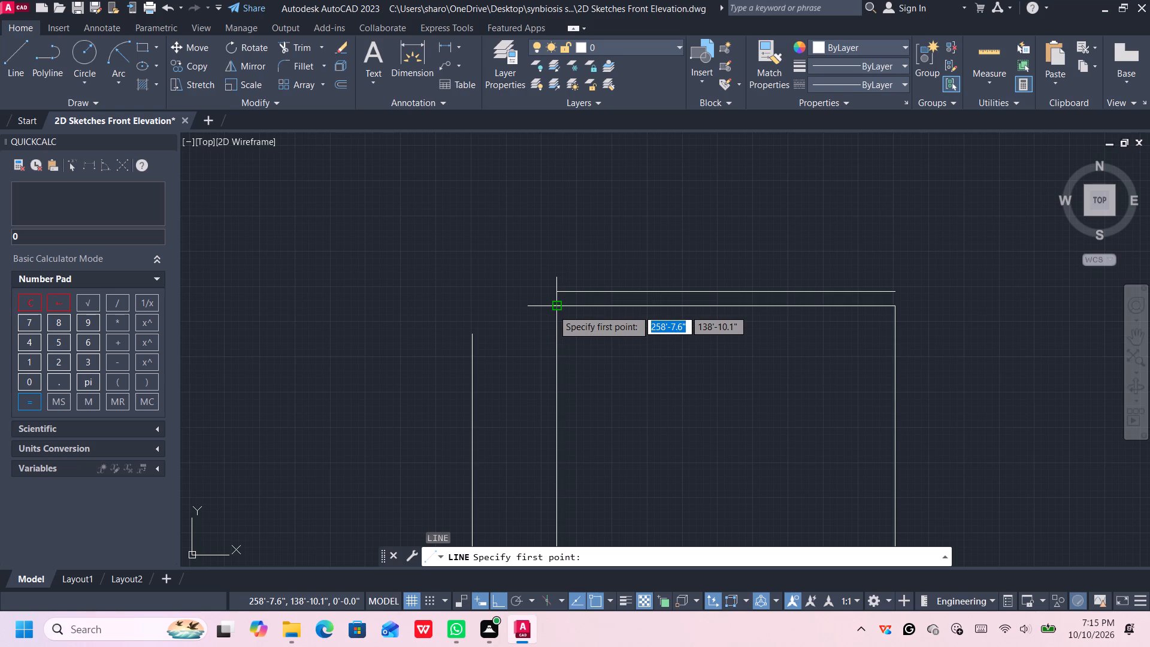
{"action": "scroll", "coordinate": [553, 310], "scroll_direction": "up", "scroll_amount": 2}
{"action": "left_click", "coordinate": [564, 300]}
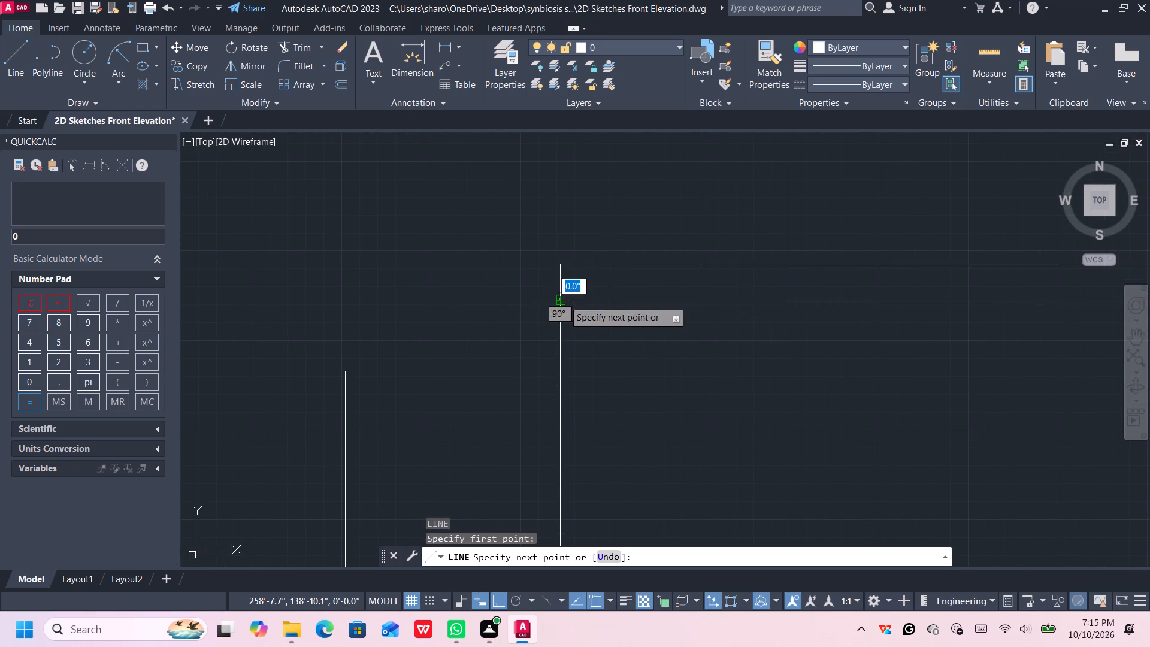
{"action": "left_click", "coordinate": [344, 371]}
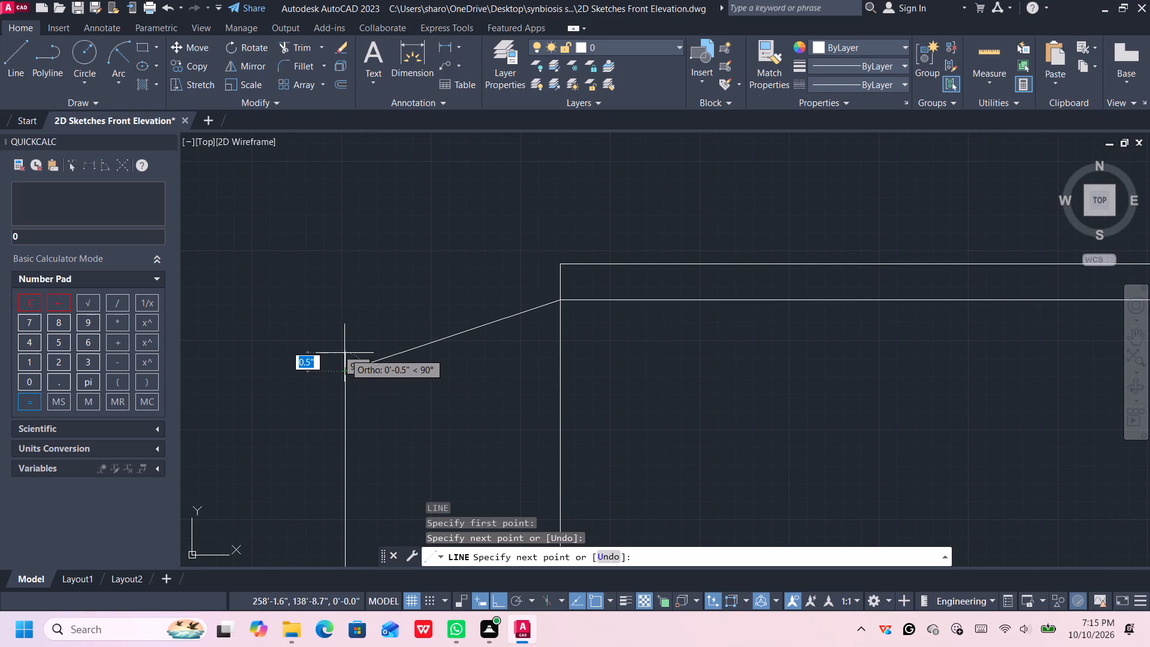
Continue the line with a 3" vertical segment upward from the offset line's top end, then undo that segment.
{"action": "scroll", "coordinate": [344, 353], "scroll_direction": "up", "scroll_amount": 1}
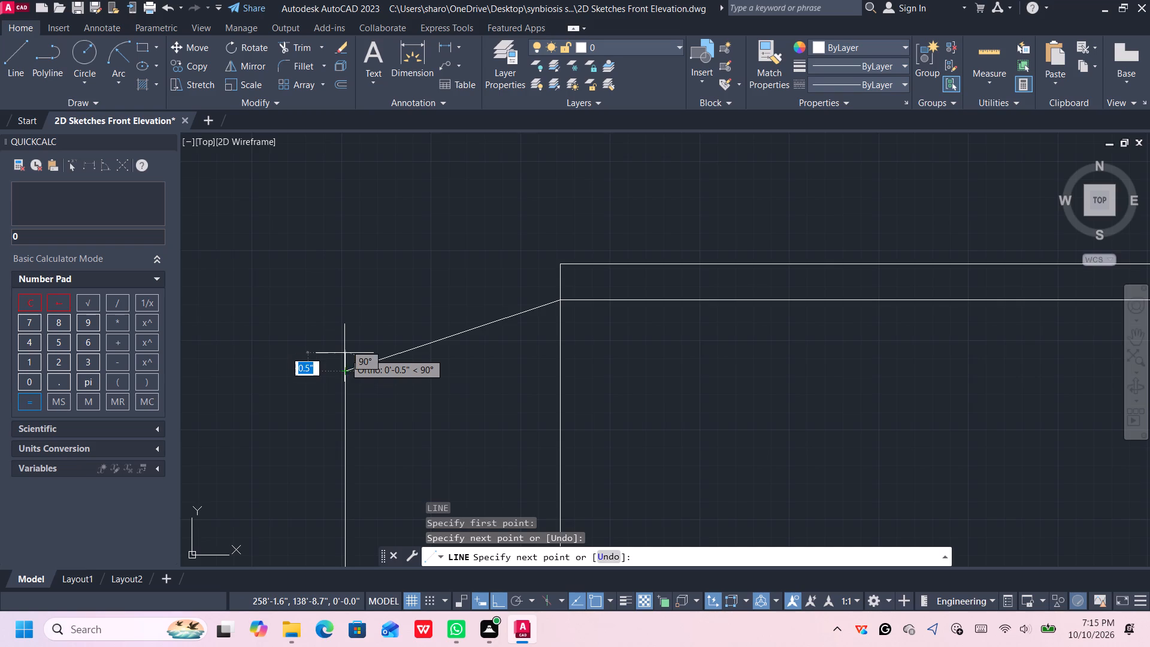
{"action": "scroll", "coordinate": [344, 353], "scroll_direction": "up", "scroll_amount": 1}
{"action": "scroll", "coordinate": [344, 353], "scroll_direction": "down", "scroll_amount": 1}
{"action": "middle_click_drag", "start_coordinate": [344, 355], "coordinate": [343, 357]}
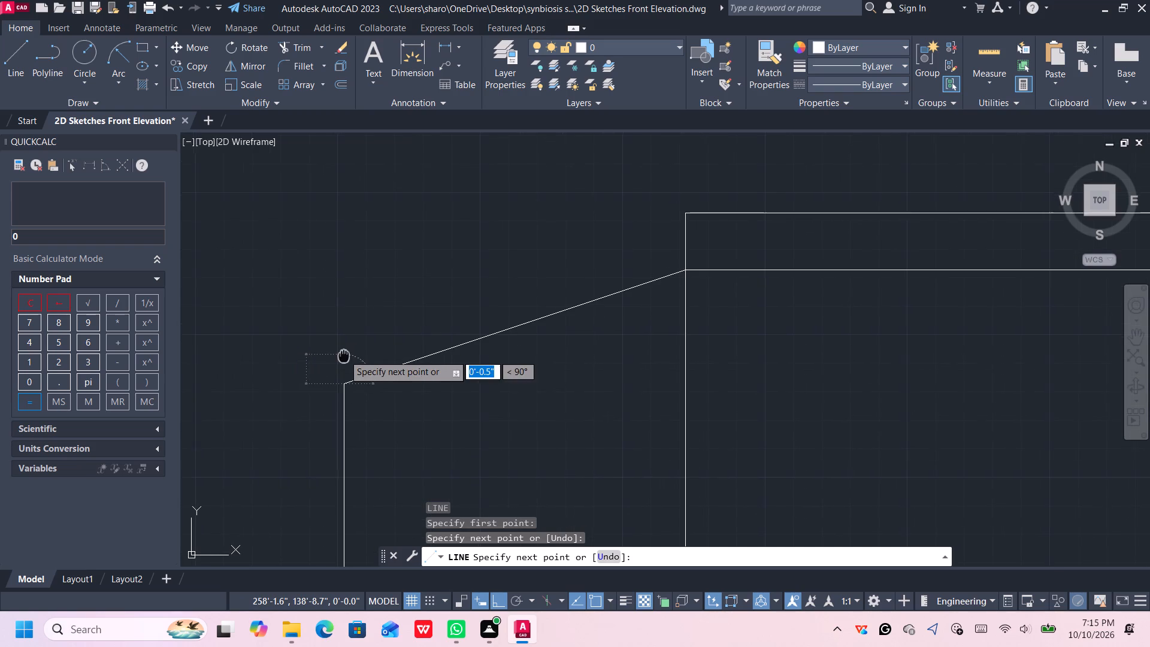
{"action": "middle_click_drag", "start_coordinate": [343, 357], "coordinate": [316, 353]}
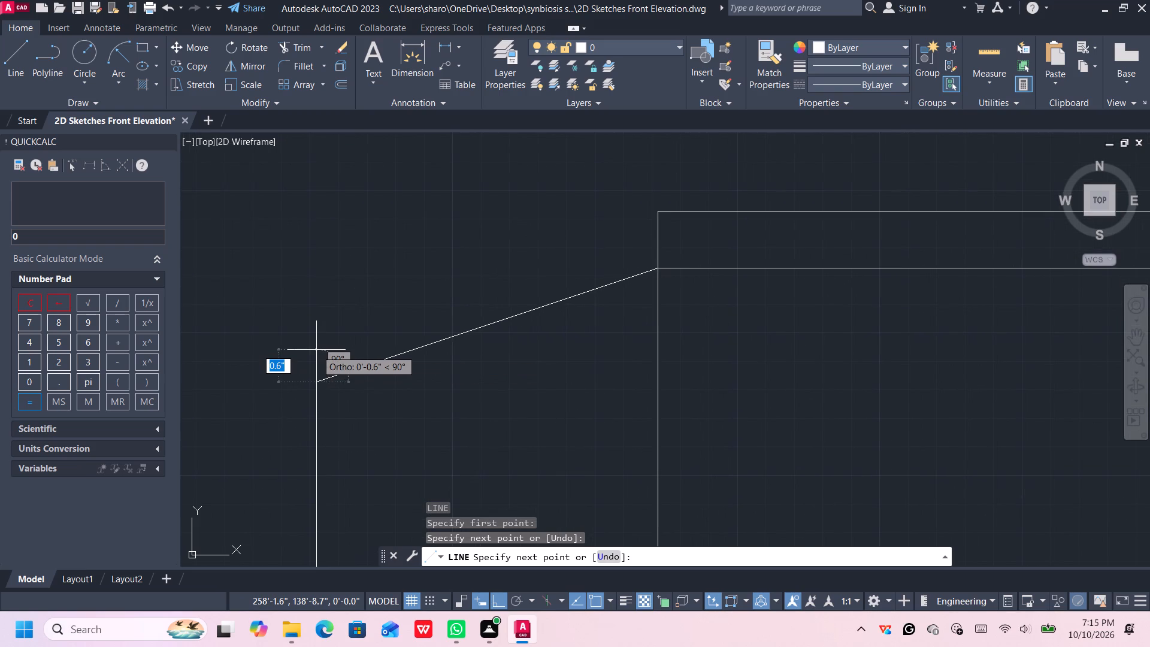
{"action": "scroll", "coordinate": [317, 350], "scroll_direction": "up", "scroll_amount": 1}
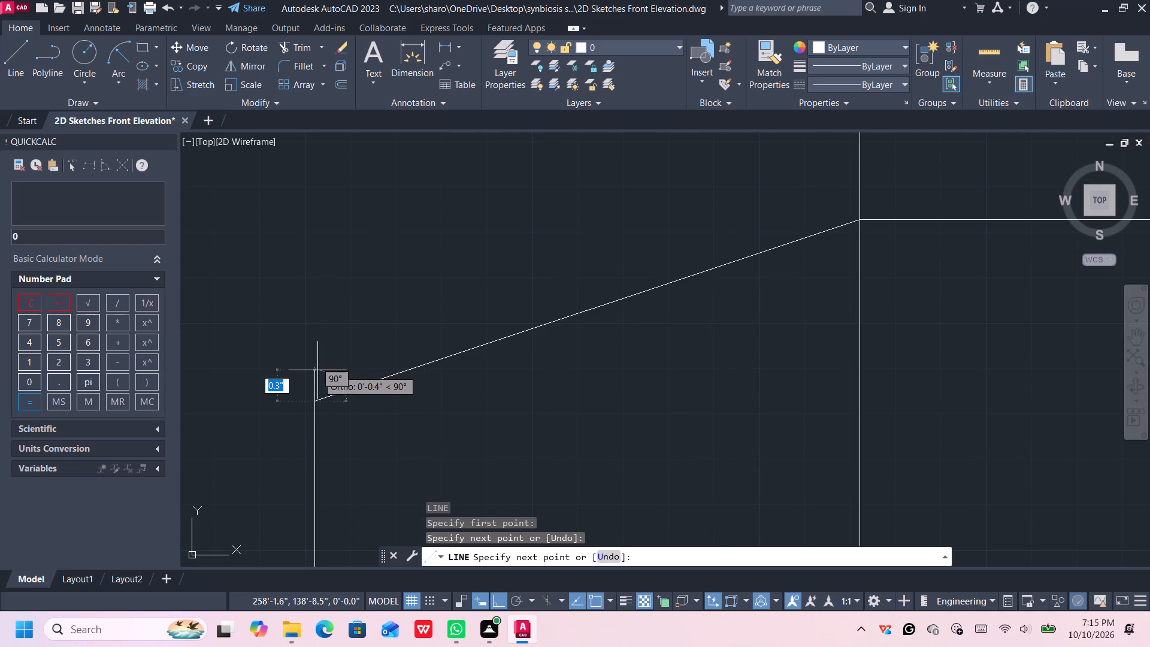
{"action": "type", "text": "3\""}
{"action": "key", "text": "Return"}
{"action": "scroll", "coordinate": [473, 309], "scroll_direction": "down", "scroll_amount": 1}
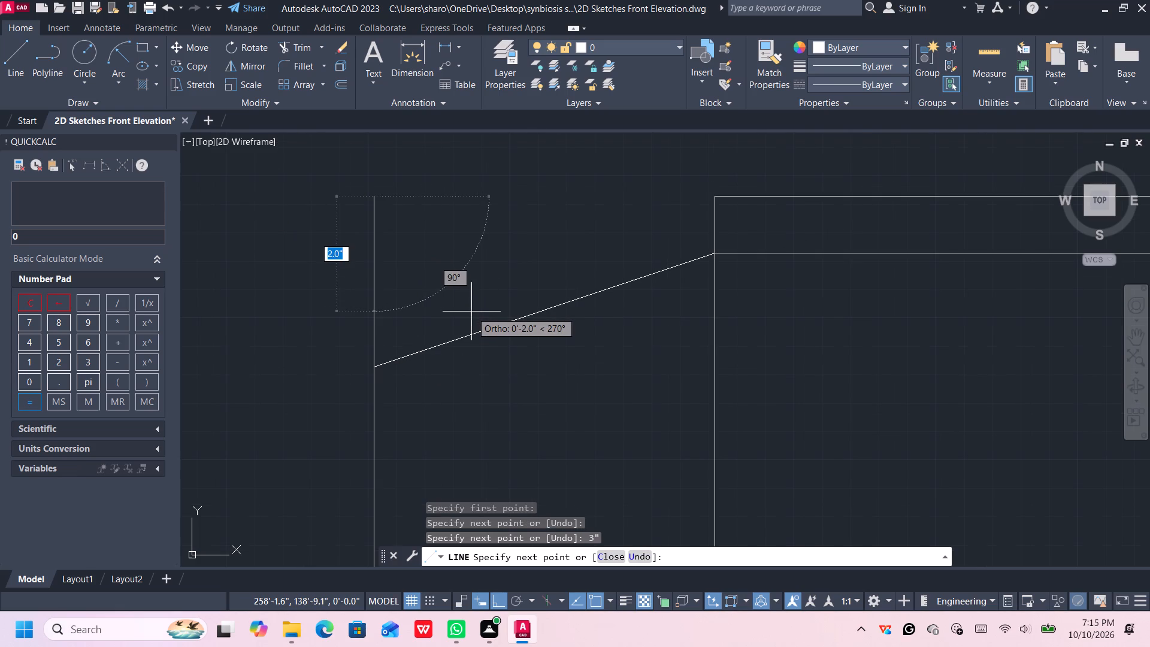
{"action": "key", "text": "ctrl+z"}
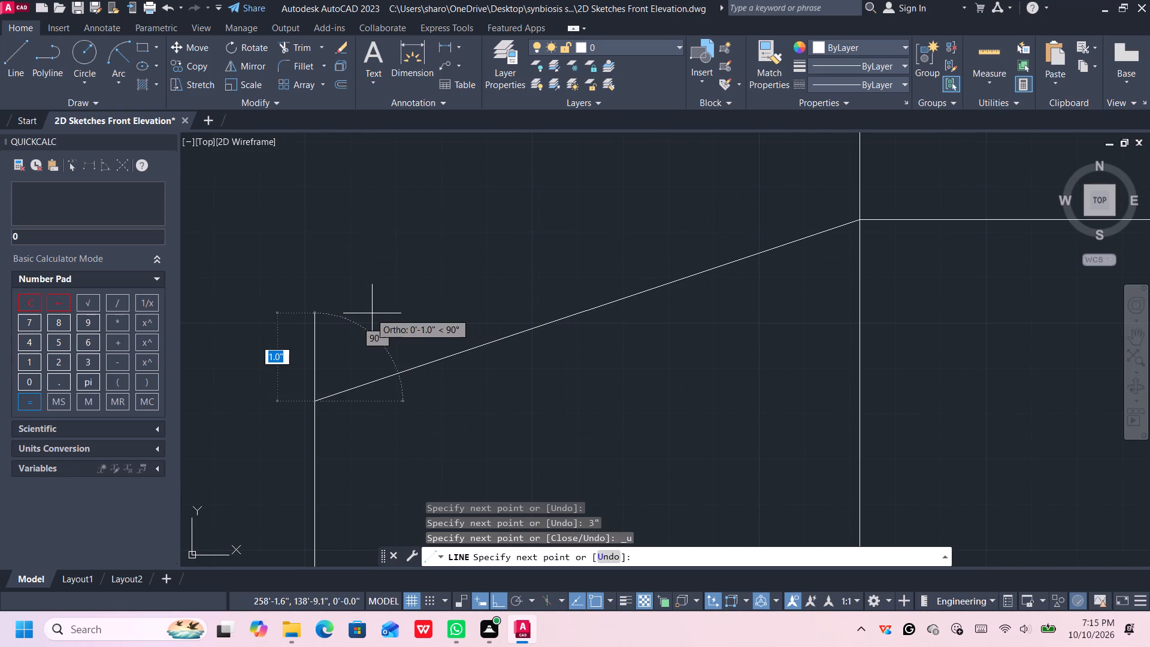
Continue the line 1" upward from the offset line's top, then slant it to the inner end of the cap's upper line.
{"action": "key", "text": "1"}
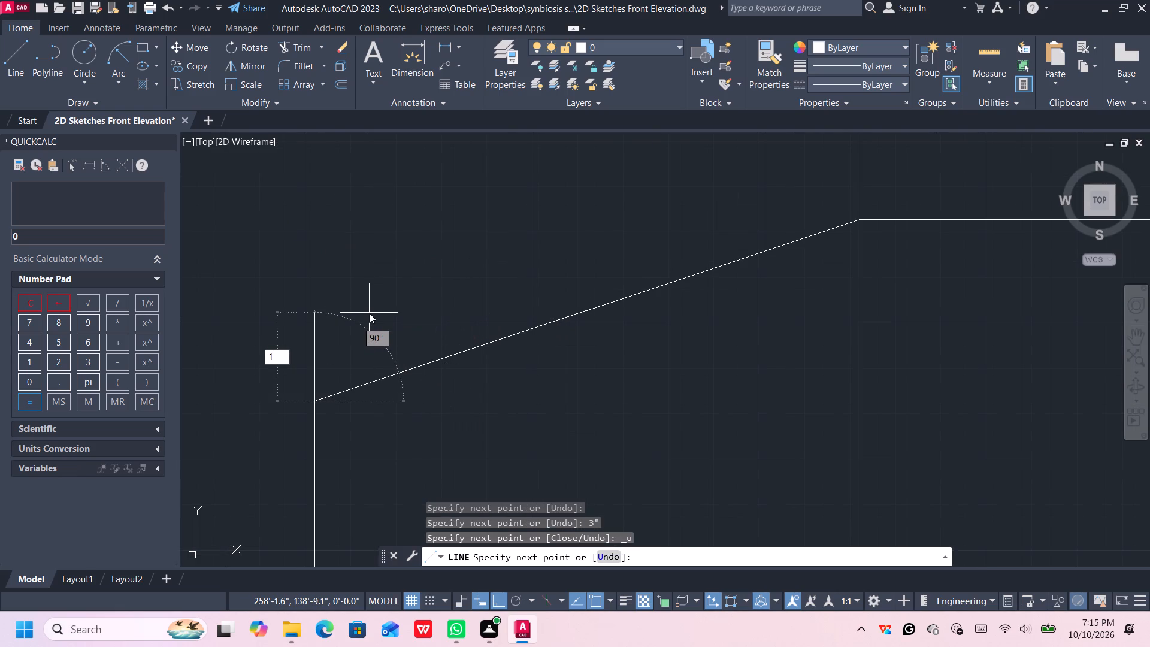
{"action": "key", "text": "shift+quotedbl"}
{"action": "key", "text": "Return"}
{"action": "scroll", "coordinate": [727, 213], "scroll_direction": "down", "scroll_amount": 3}
{"action": "middle_click_drag", "start_coordinate": [724, 216], "coordinate": [588, 295]}
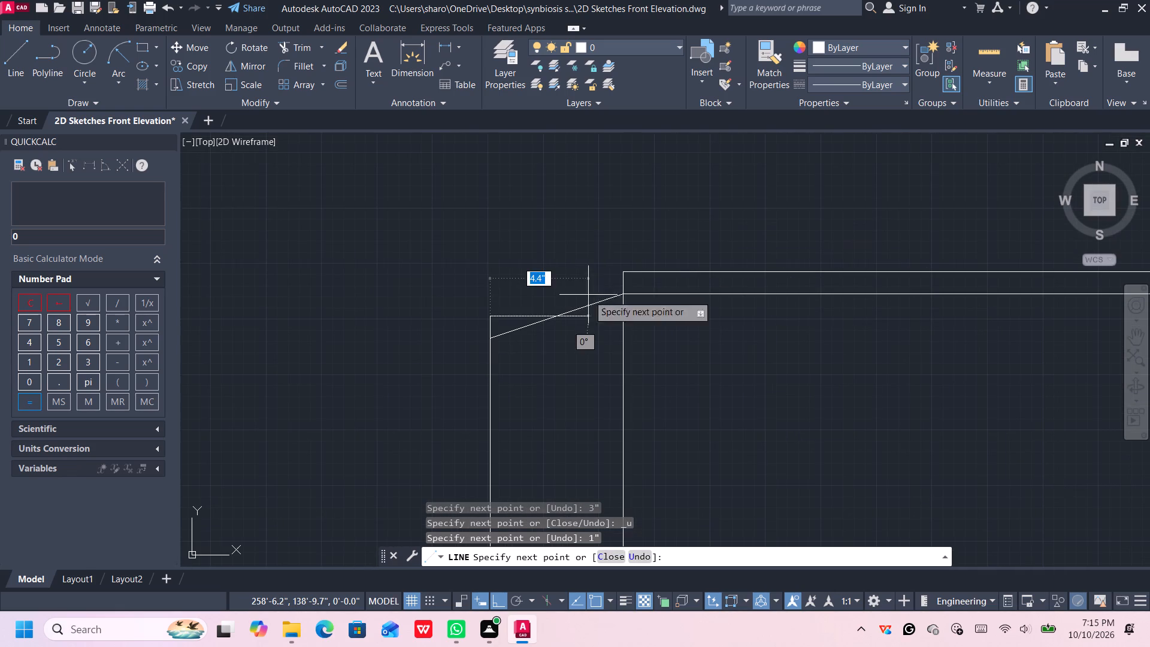
{"action": "left_click", "coordinate": [619, 273]}
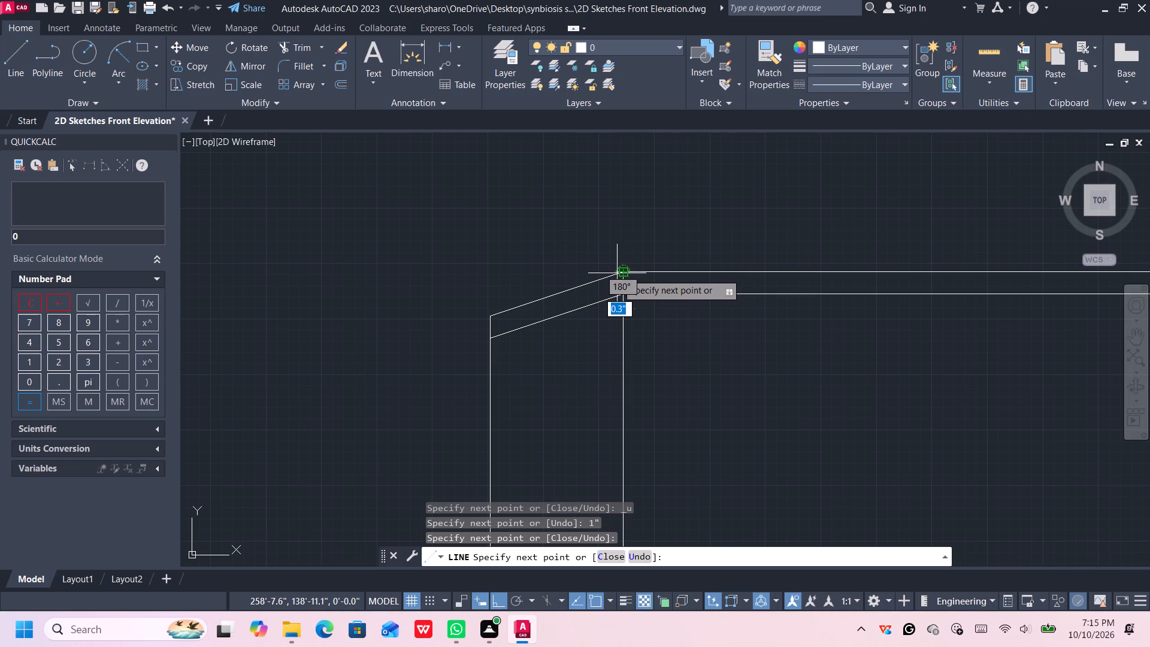
{"action": "key", "text": "Escape"}
Draw a 1" overhang at the cap's outer end: 1" outward from the upper line, 1" down, and back to the pier's corner.
{"action": "scroll", "coordinate": [613, 393], "scroll_direction": "down", "scroll_amount": 6}
{"action": "scroll", "coordinate": [613, 393], "scroll_direction": "up", "scroll_amount": 1}
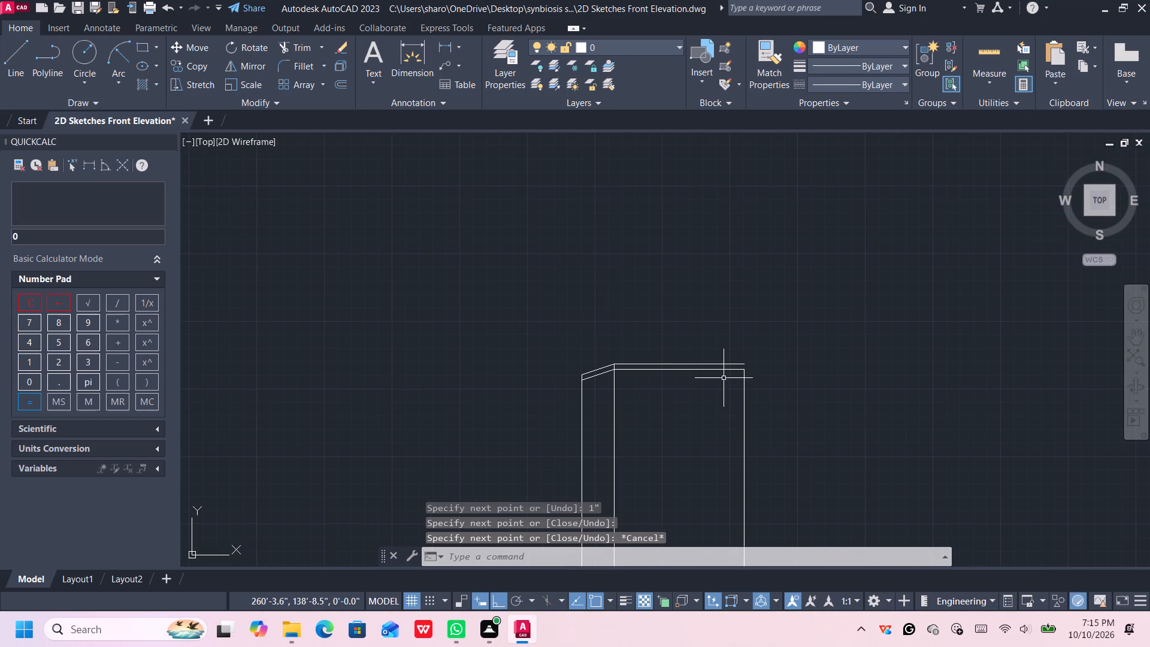
{"action": "scroll", "coordinate": [743, 366], "scroll_direction": "up", "scroll_amount": 1}
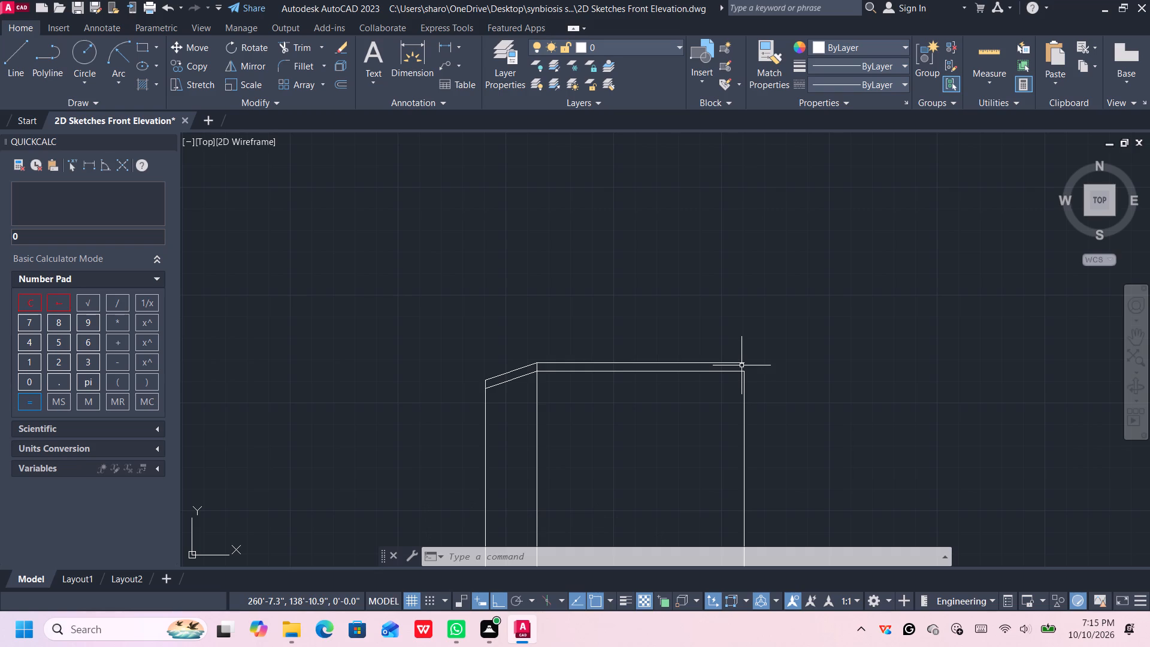
{"action": "key", "text": "l"}
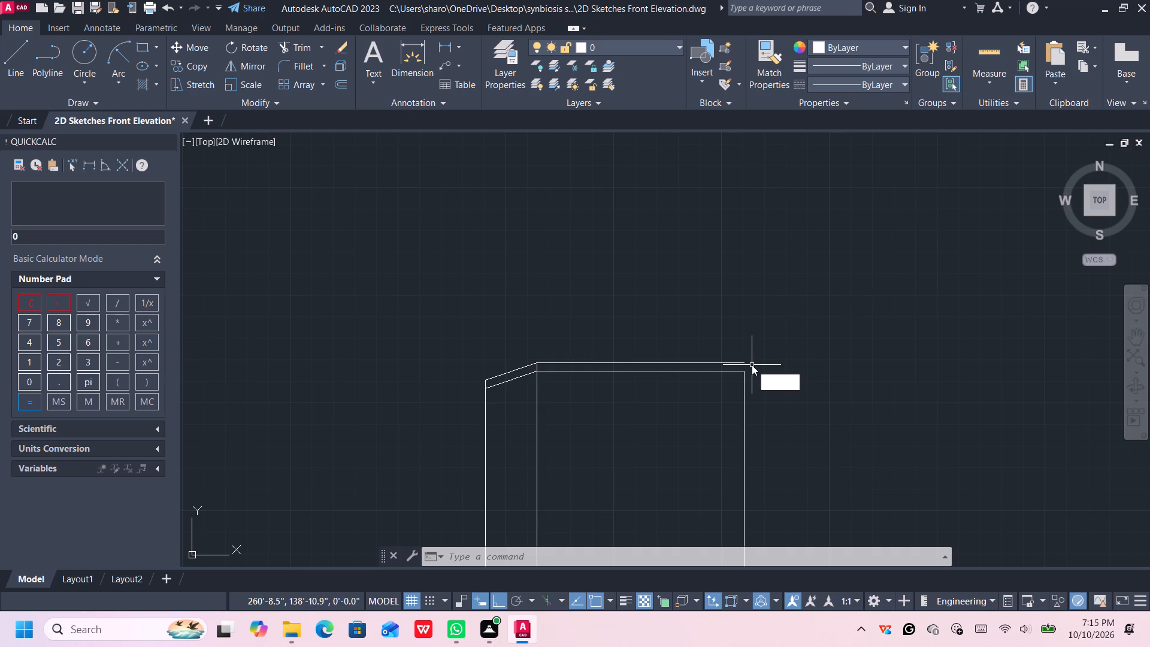
{"action": "key", "text": "Return"}
{"action": "left_click", "coordinate": [742, 361]}
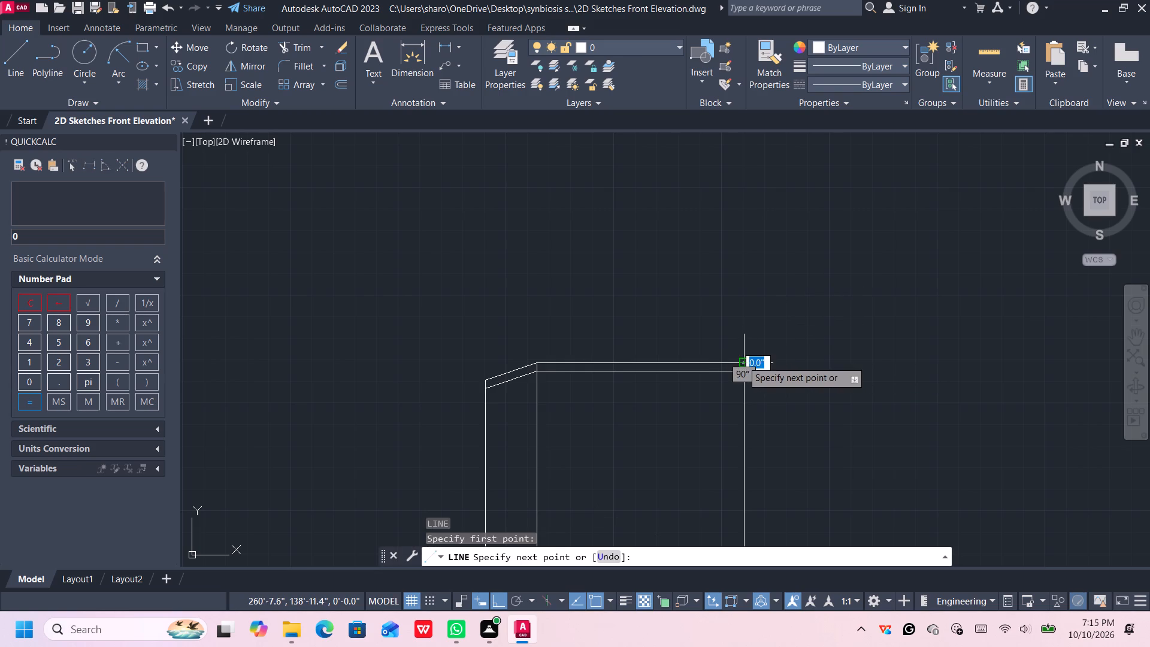
{"action": "scroll", "coordinate": [754, 361], "scroll_direction": "up", "scroll_amount": 3}
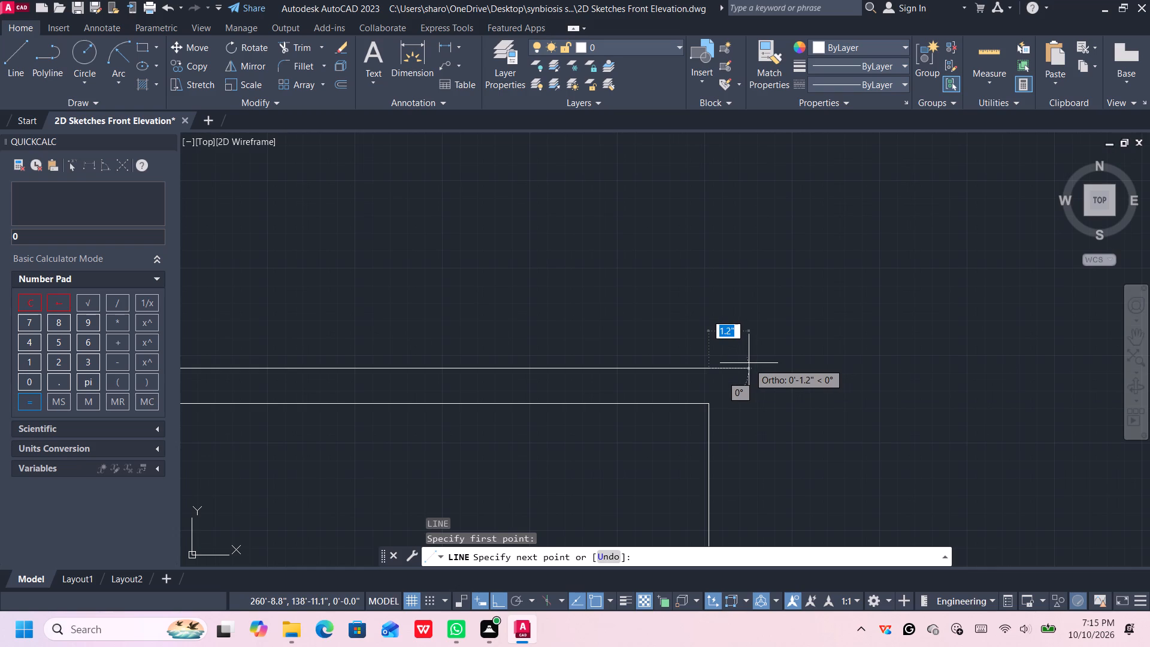
{"action": "type", "text": "1\""}
{"action": "key", "text": "Return"}
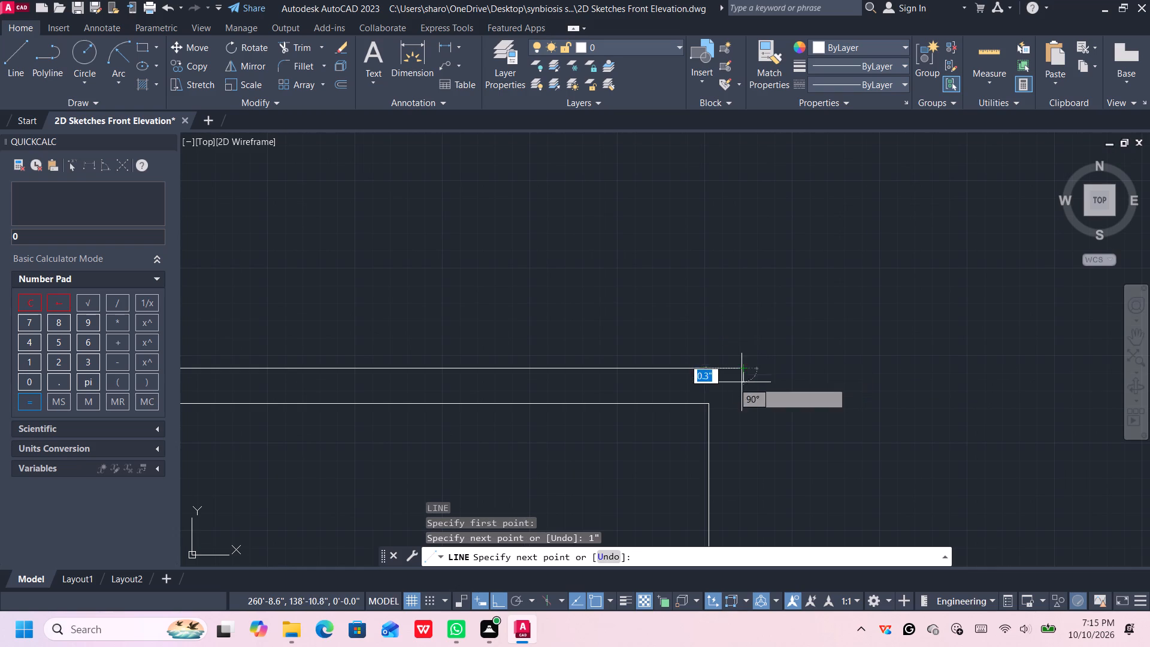
{"action": "type", "text": "1\""}
{"action": "key", "text": "Return"}
{"action": "left_click", "coordinate": [710, 404]}
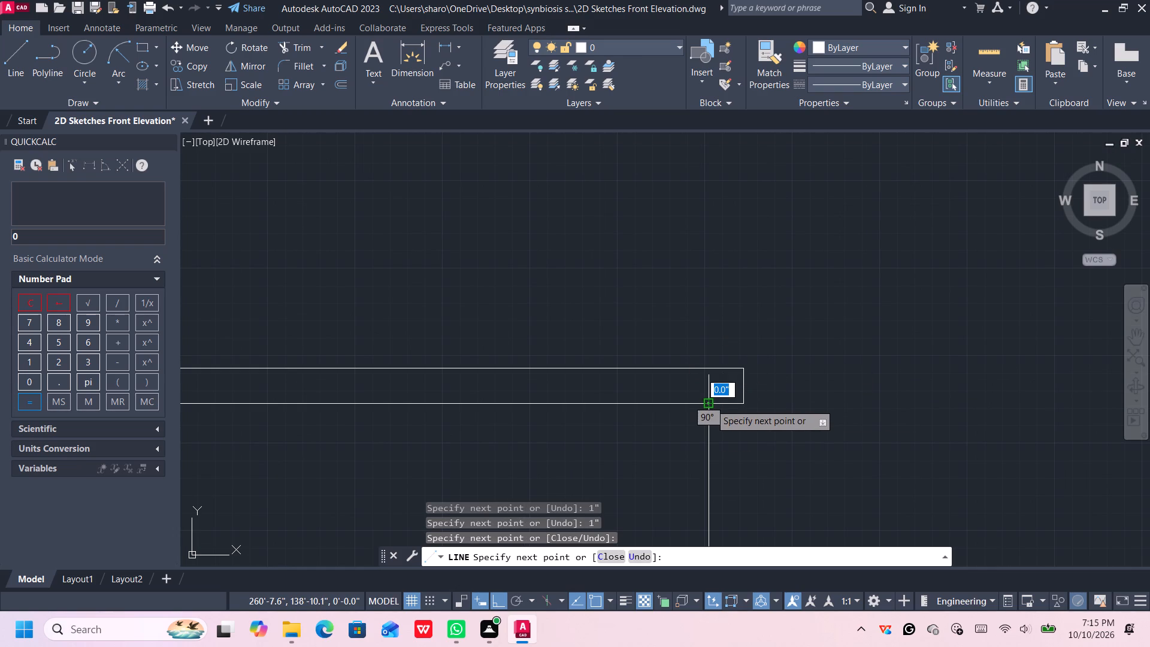
Look over the capped parapet pier and the upper floor up to the horizontally lined ceiling band.
{"action": "key", "text": "Escape"}
{"action": "scroll", "coordinate": [720, 412], "scroll_direction": "down", "scroll_amount": 5}
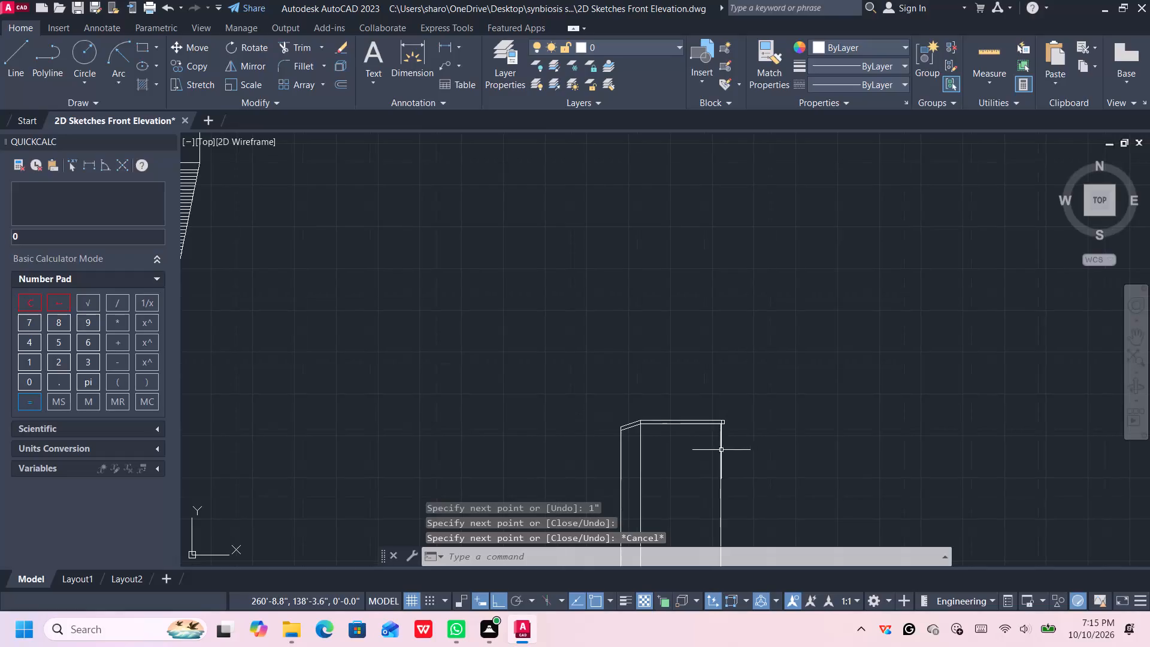
{"action": "middle_click_drag", "start_coordinate": [638, 468], "coordinate": [659, 335]}
{"action": "scroll", "coordinate": [662, 343], "scroll_direction": "down", "scroll_amount": 1}
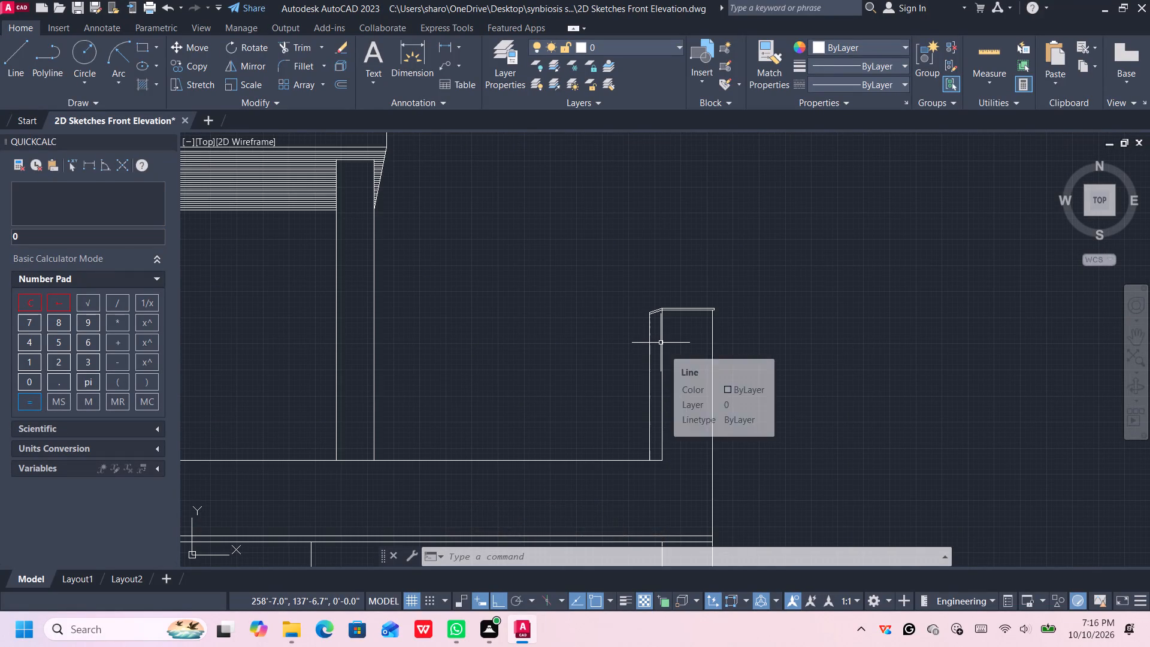
{"action": "scroll", "coordinate": [649, 344], "scroll_direction": "down", "scroll_amount": 3}
{"action": "middle_click_drag", "start_coordinate": [610, 364], "coordinate": [672, 347]}
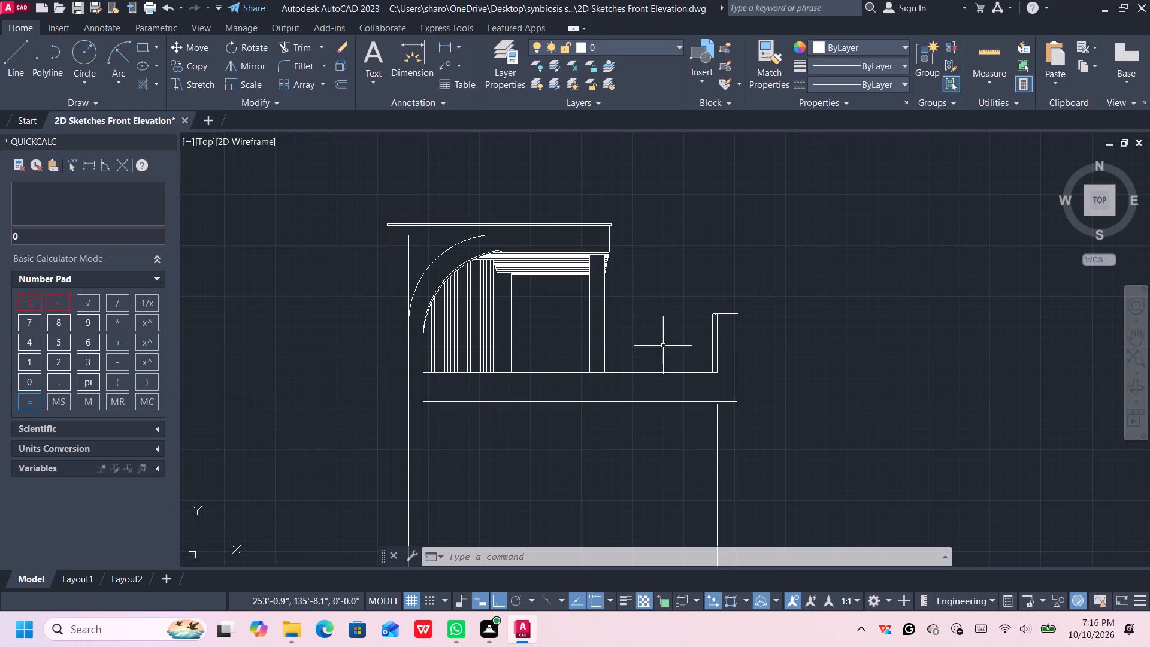
{"action": "middle_click_drag", "start_coordinate": [664, 347], "coordinate": [689, 330]}
{"action": "middle_click_drag", "start_coordinate": [556, 316], "coordinate": [560, 325]}
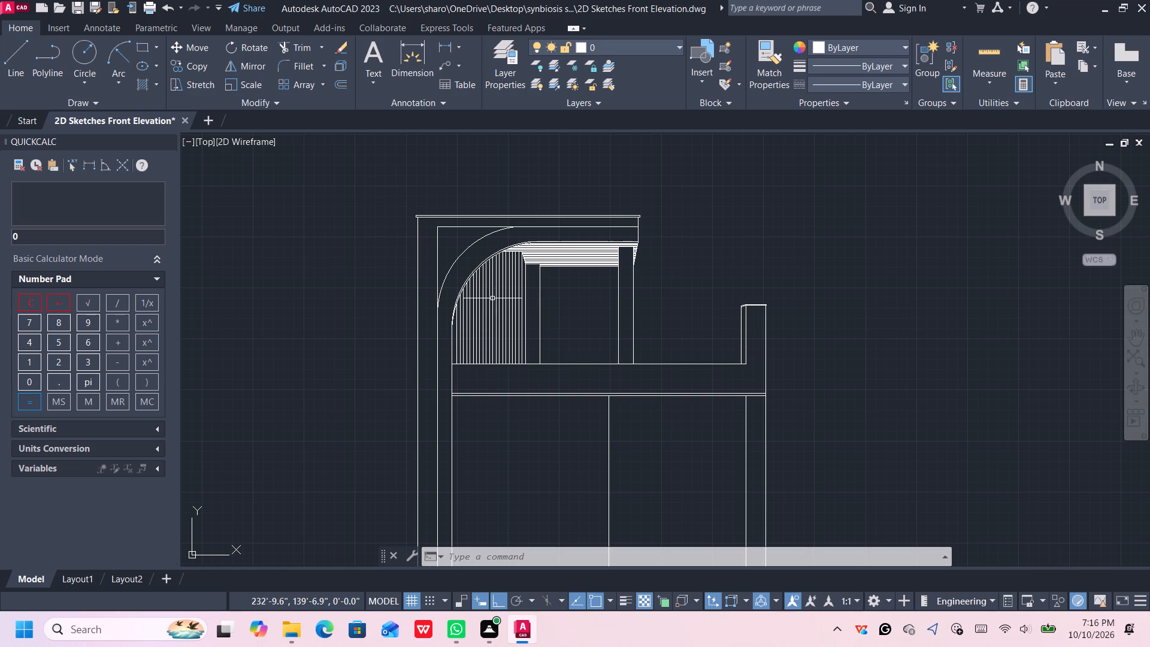
{"action": "middle_click_drag", "start_coordinate": [500, 289], "coordinate": [500, 314]}
{"action": "scroll", "coordinate": [493, 341], "scroll_direction": "up", "scroll_amount": 2}
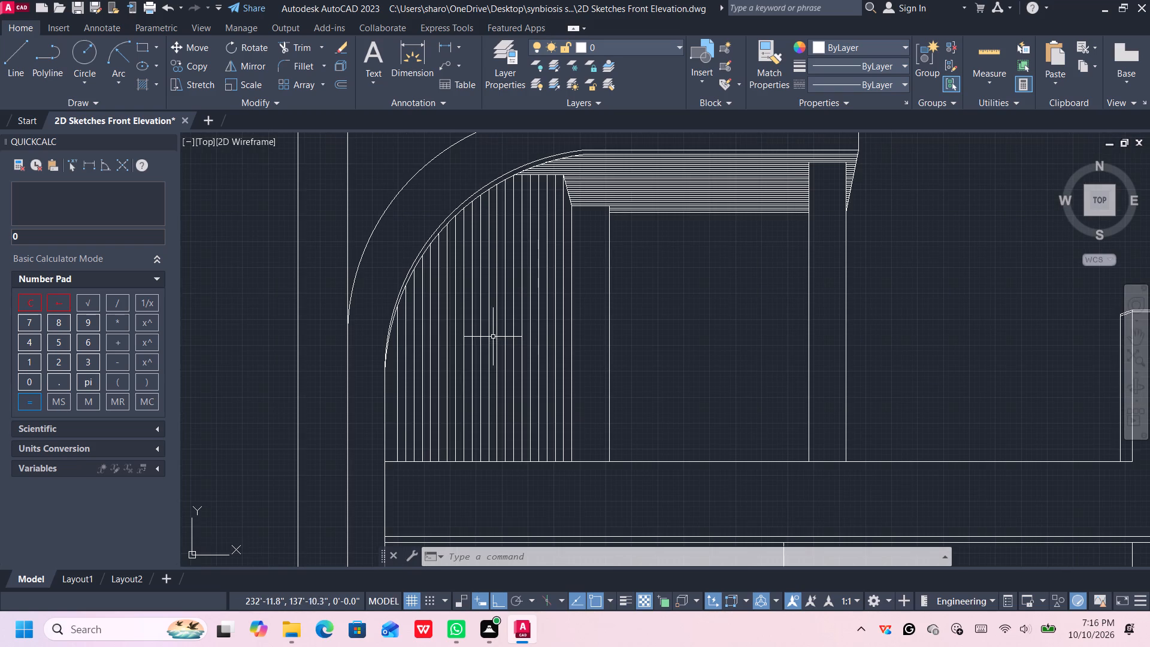
{"action": "middle_click_drag", "start_coordinate": [496, 327], "coordinate": [469, 349]}
{"action": "middle_click_drag", "start_coordinate": [627, 225], "coordinate": [482, 319]}
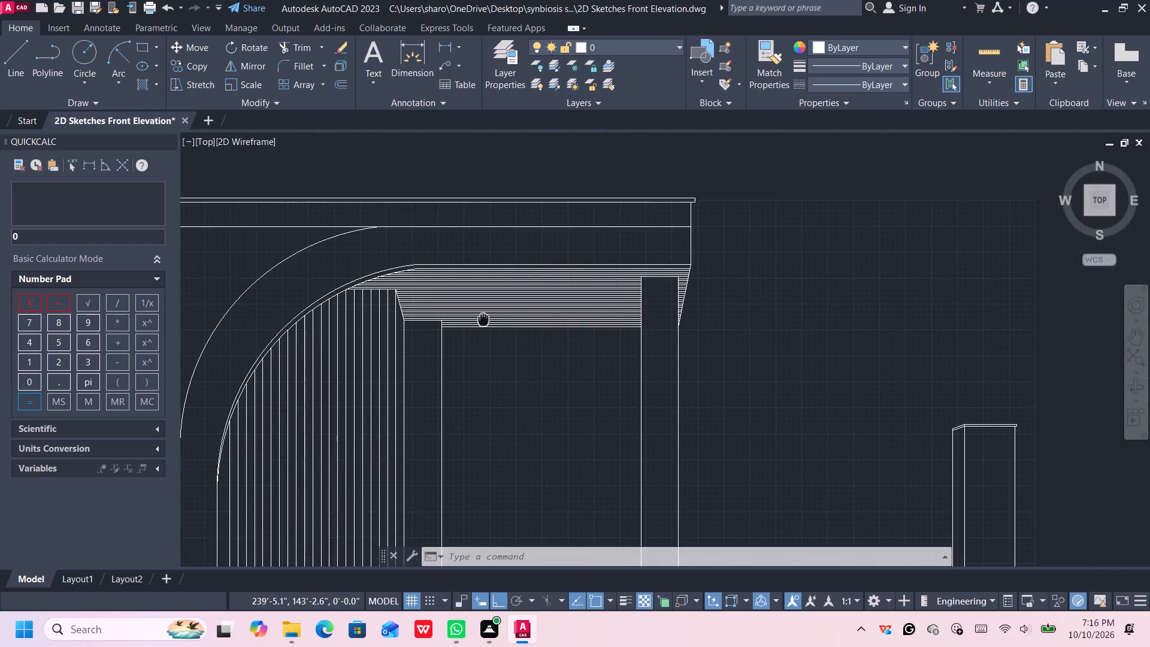
{"action": "middle_click_drag", "start_coordinate": [482, 319], "coordinate": [482, 321]}
{"action": "scroll", "coordinate": [486, 319], "scroll_direction": "up", "scroll_amount": 2}
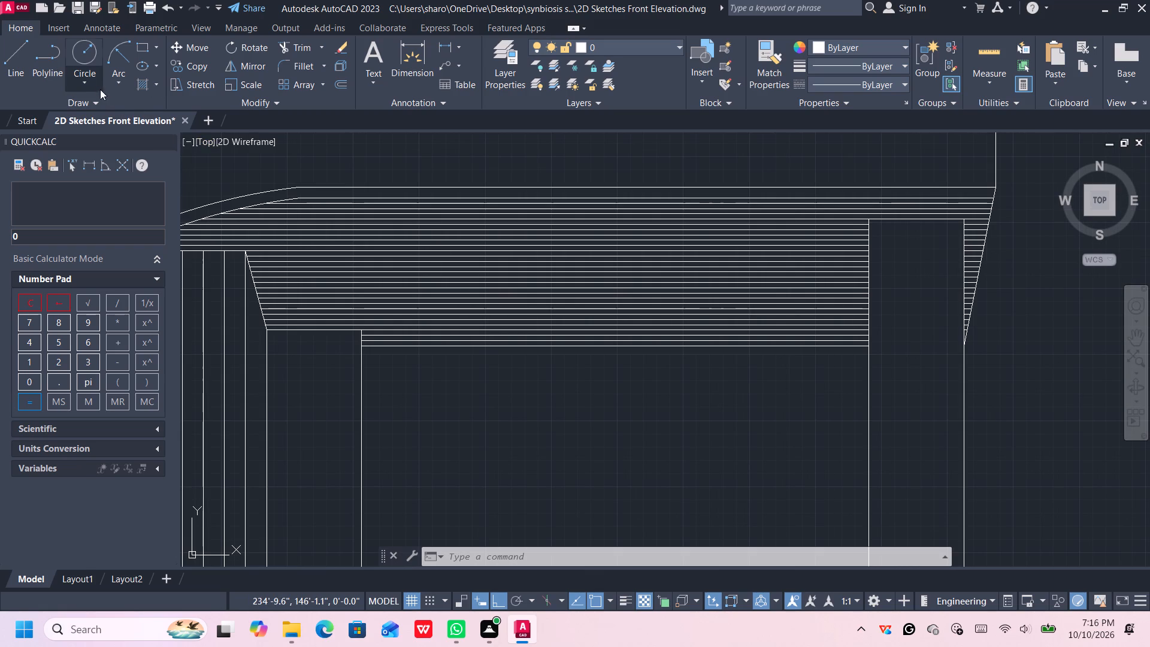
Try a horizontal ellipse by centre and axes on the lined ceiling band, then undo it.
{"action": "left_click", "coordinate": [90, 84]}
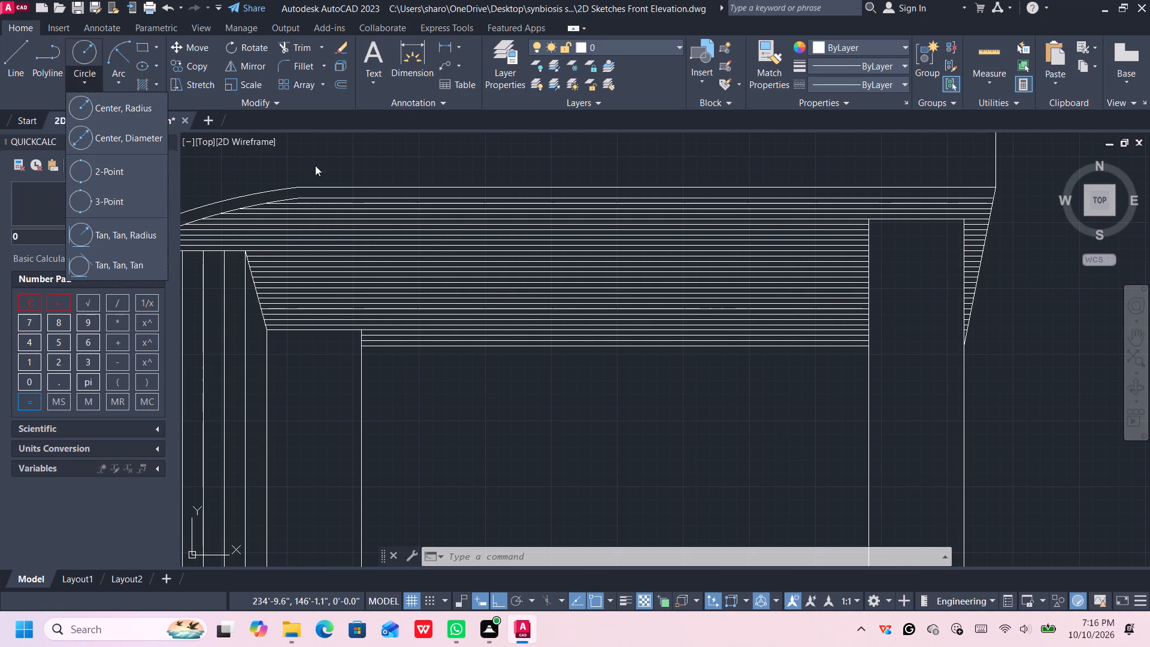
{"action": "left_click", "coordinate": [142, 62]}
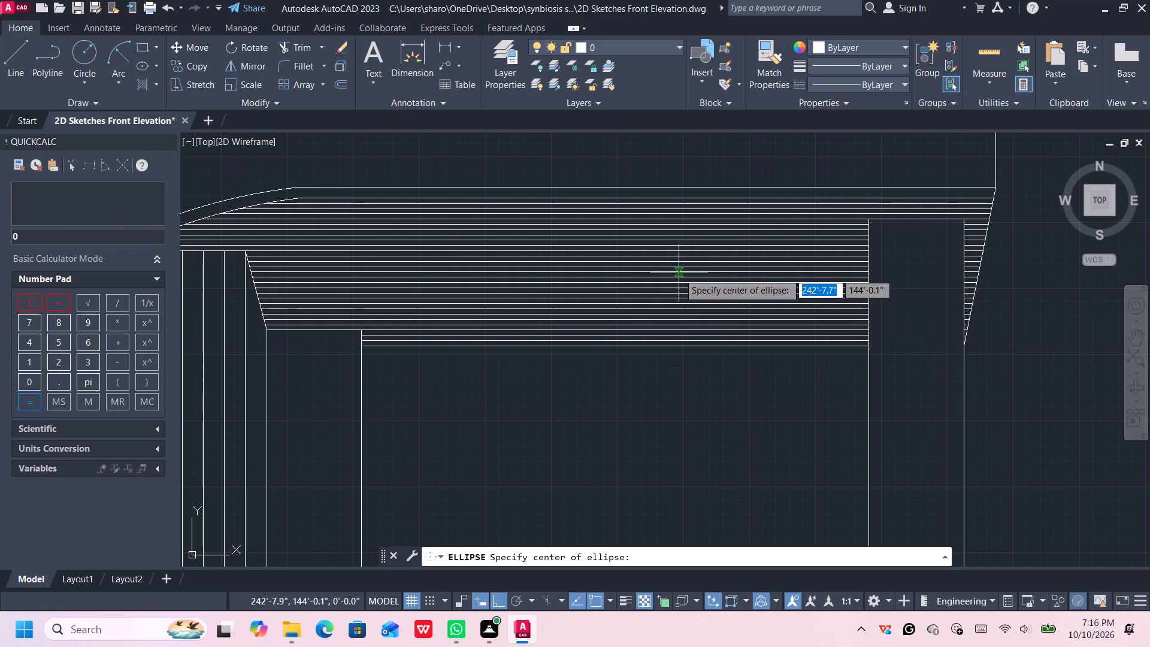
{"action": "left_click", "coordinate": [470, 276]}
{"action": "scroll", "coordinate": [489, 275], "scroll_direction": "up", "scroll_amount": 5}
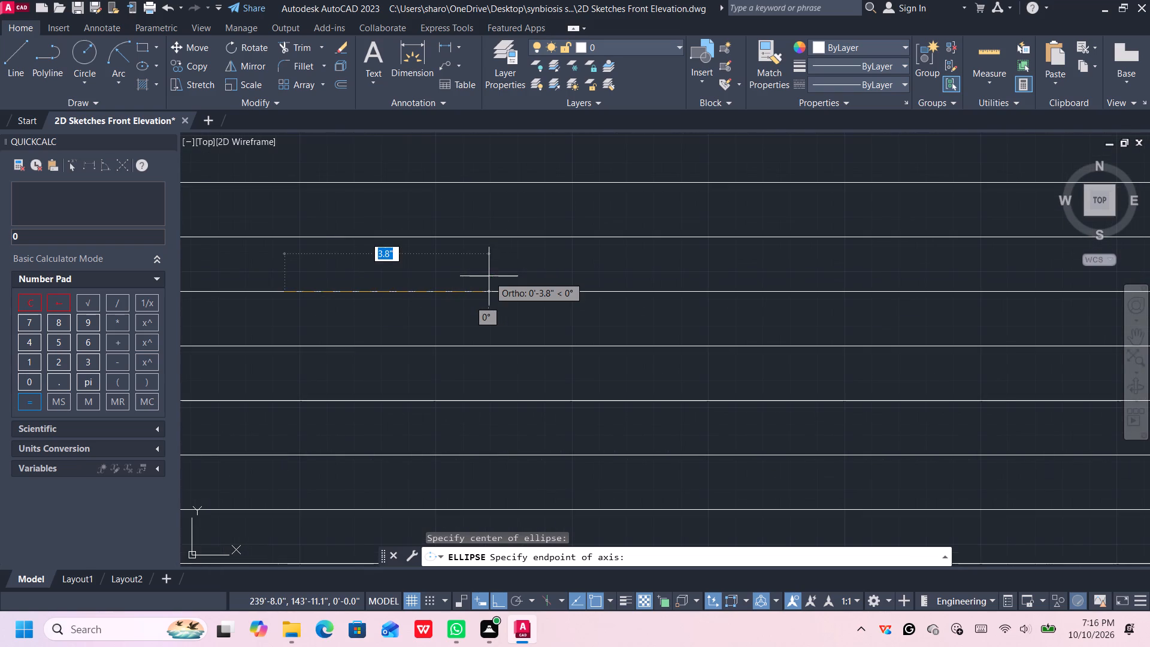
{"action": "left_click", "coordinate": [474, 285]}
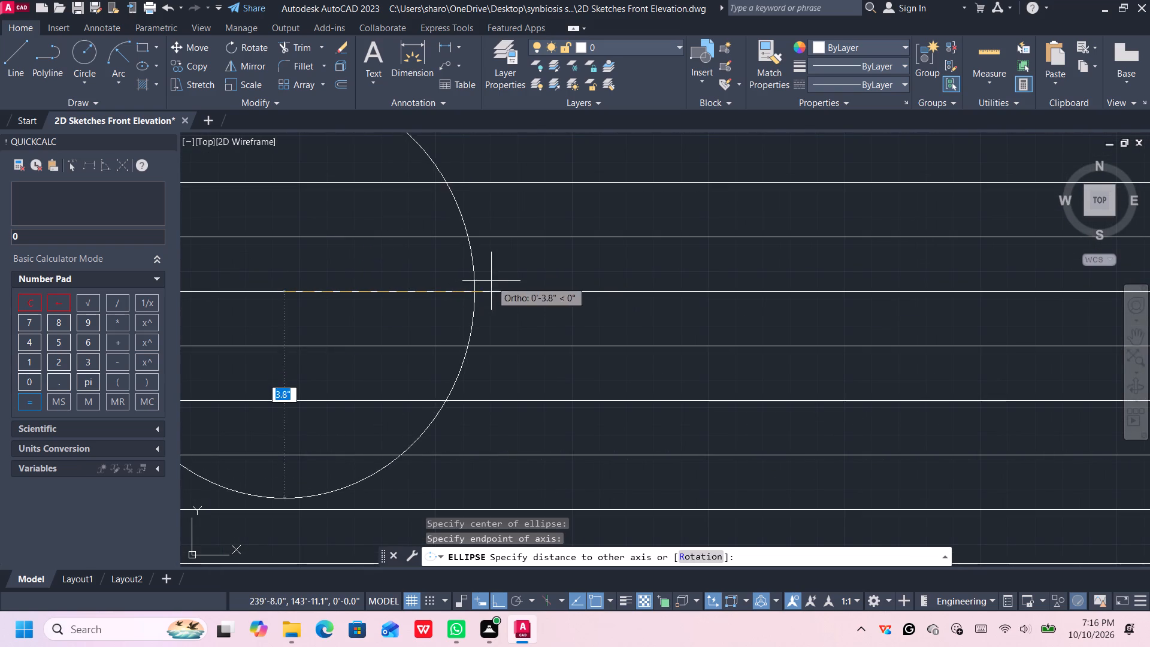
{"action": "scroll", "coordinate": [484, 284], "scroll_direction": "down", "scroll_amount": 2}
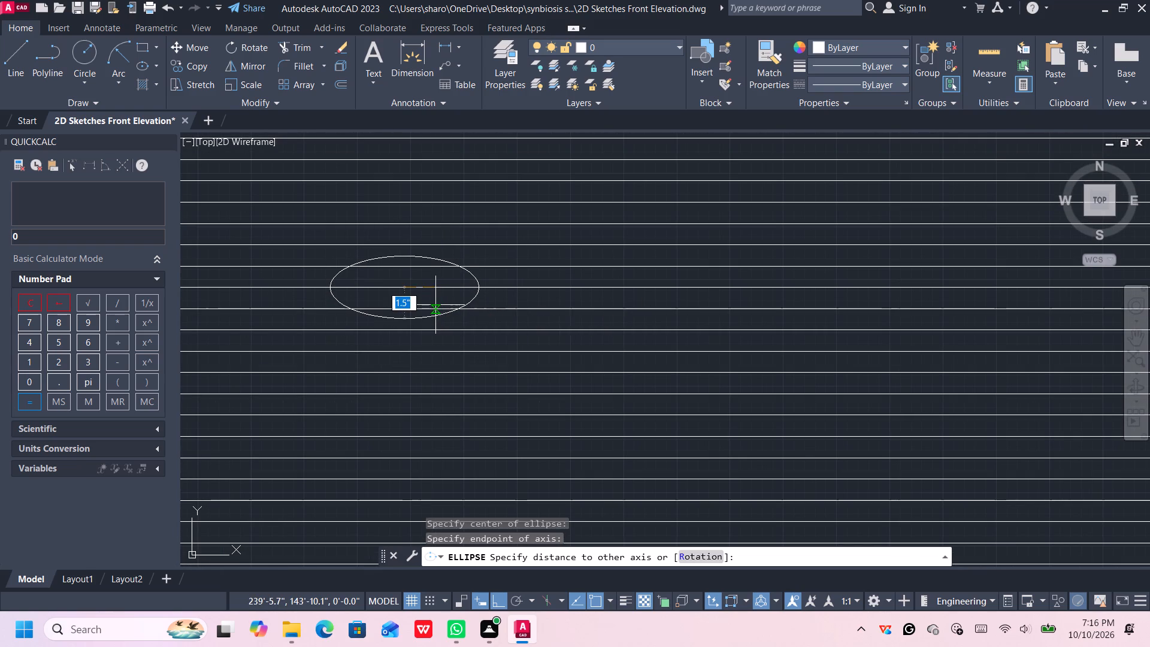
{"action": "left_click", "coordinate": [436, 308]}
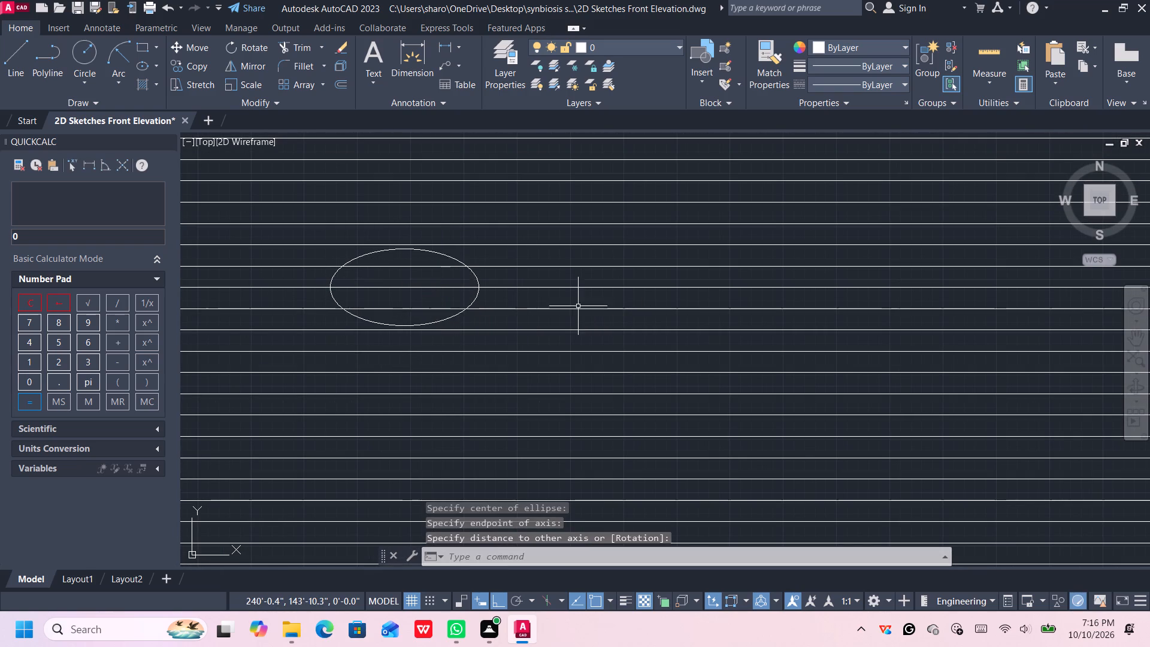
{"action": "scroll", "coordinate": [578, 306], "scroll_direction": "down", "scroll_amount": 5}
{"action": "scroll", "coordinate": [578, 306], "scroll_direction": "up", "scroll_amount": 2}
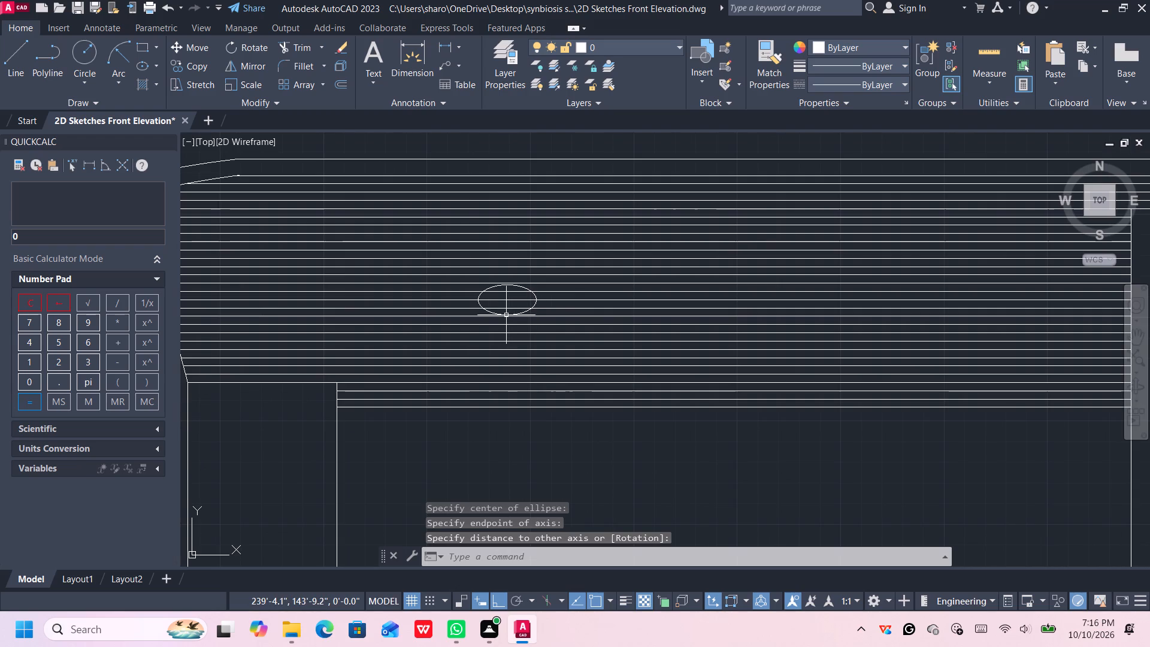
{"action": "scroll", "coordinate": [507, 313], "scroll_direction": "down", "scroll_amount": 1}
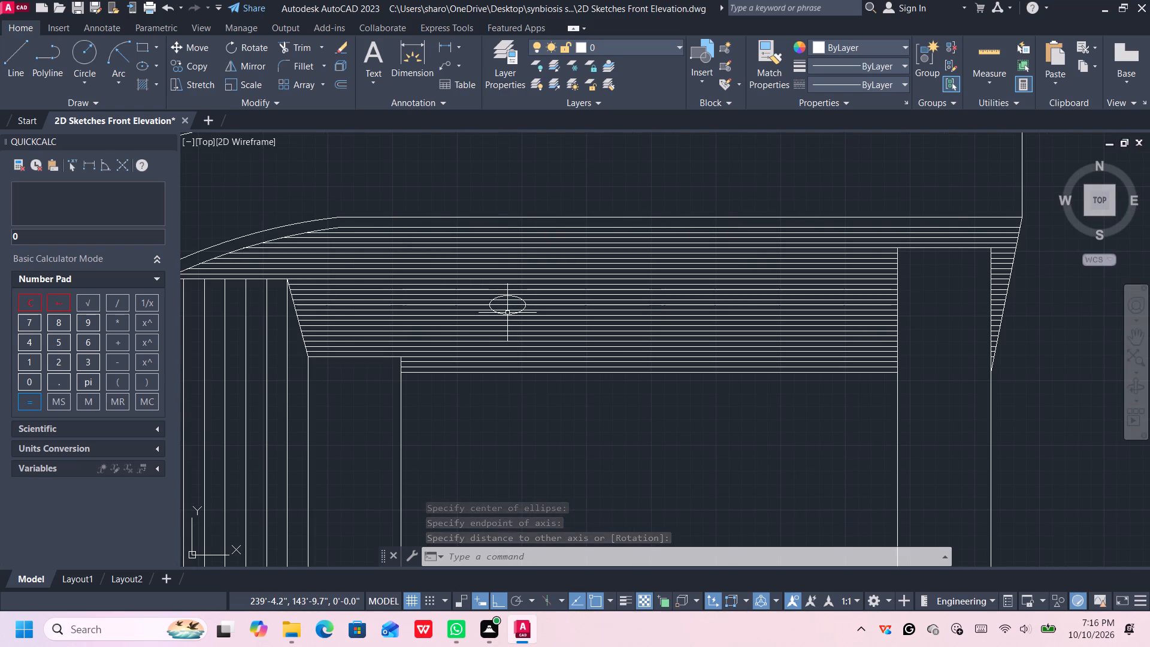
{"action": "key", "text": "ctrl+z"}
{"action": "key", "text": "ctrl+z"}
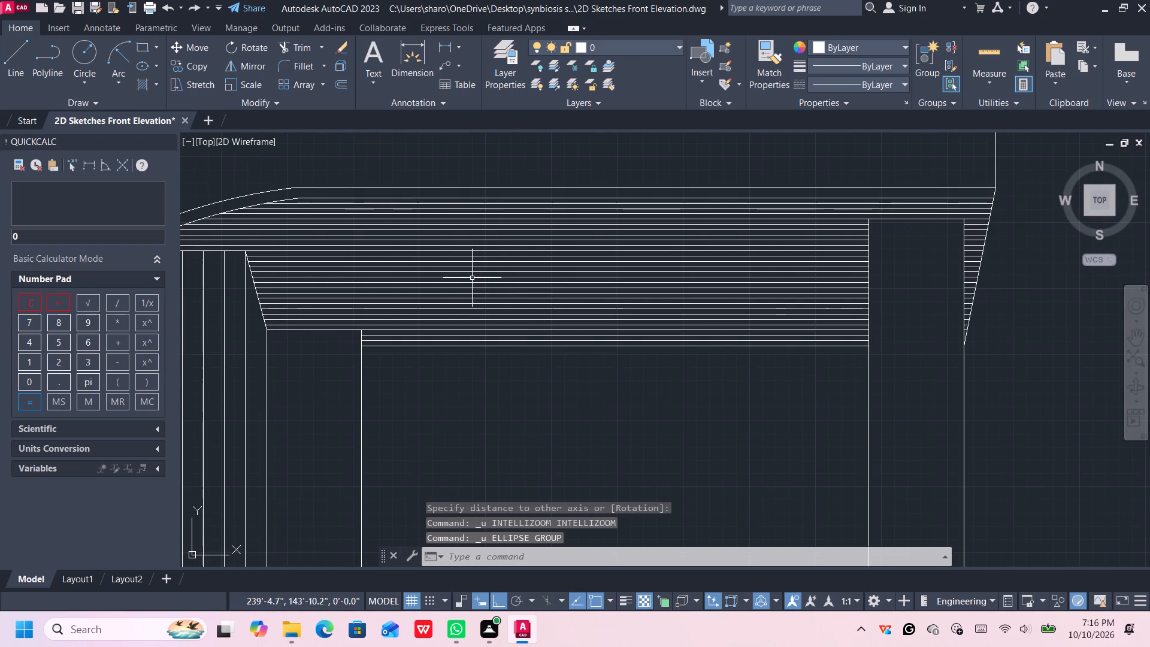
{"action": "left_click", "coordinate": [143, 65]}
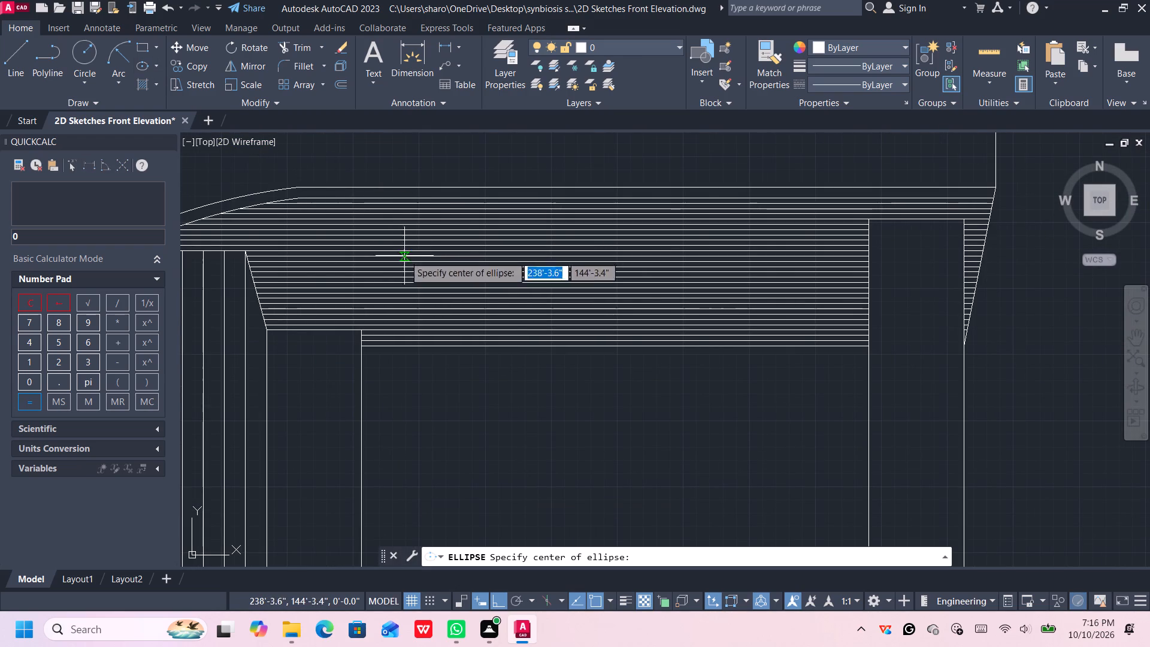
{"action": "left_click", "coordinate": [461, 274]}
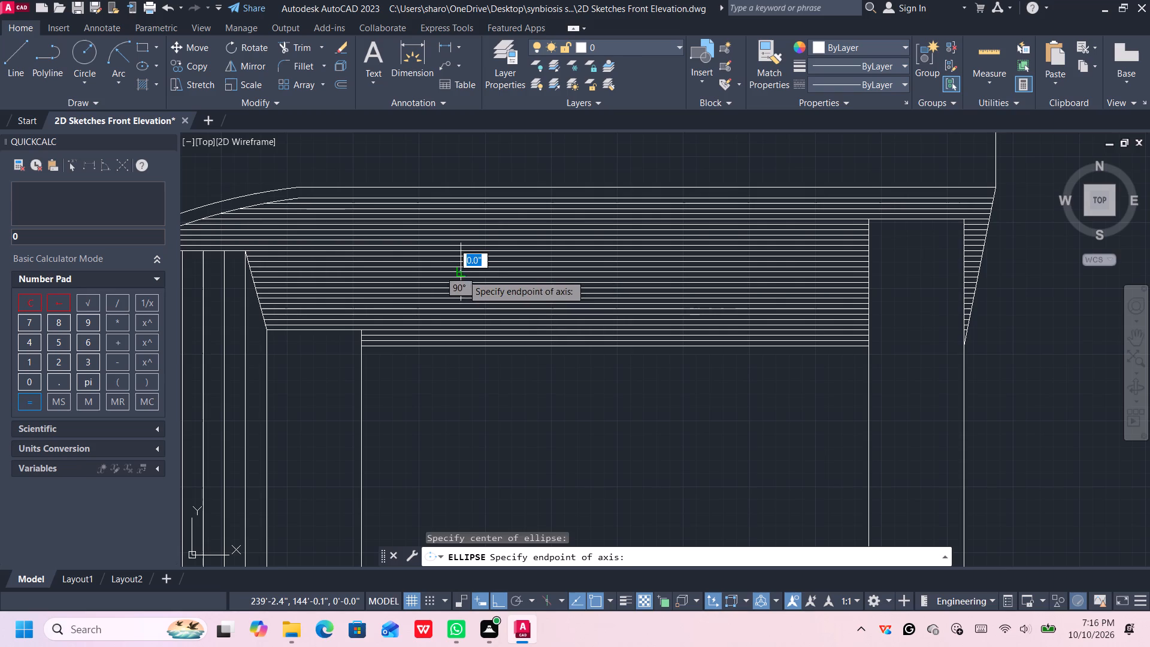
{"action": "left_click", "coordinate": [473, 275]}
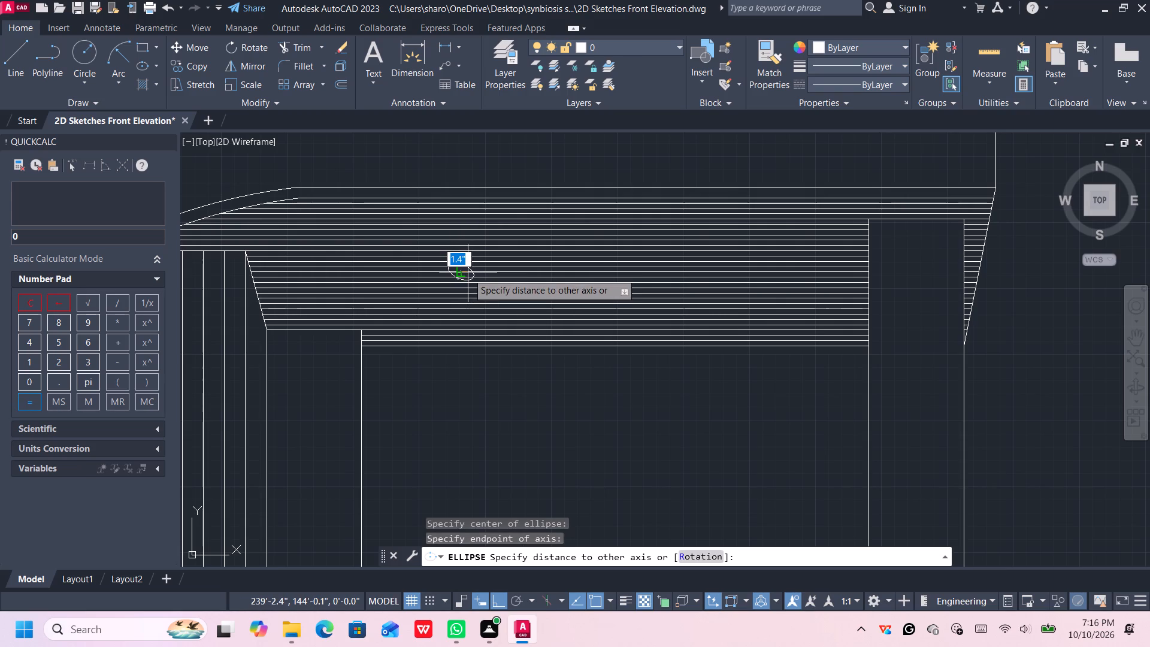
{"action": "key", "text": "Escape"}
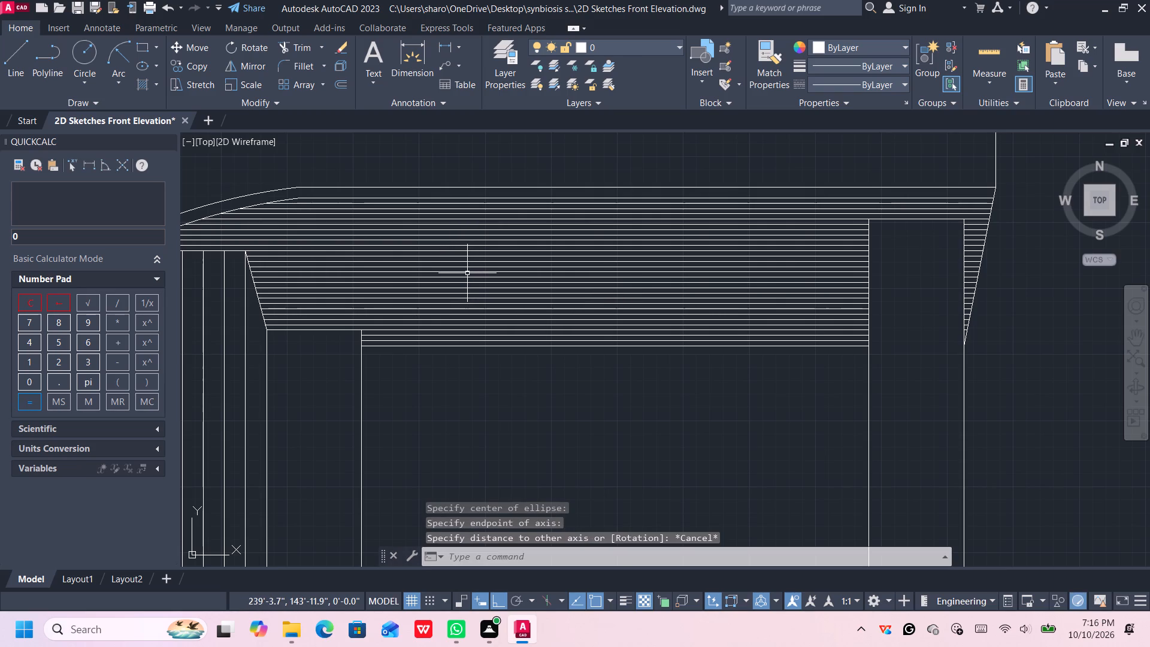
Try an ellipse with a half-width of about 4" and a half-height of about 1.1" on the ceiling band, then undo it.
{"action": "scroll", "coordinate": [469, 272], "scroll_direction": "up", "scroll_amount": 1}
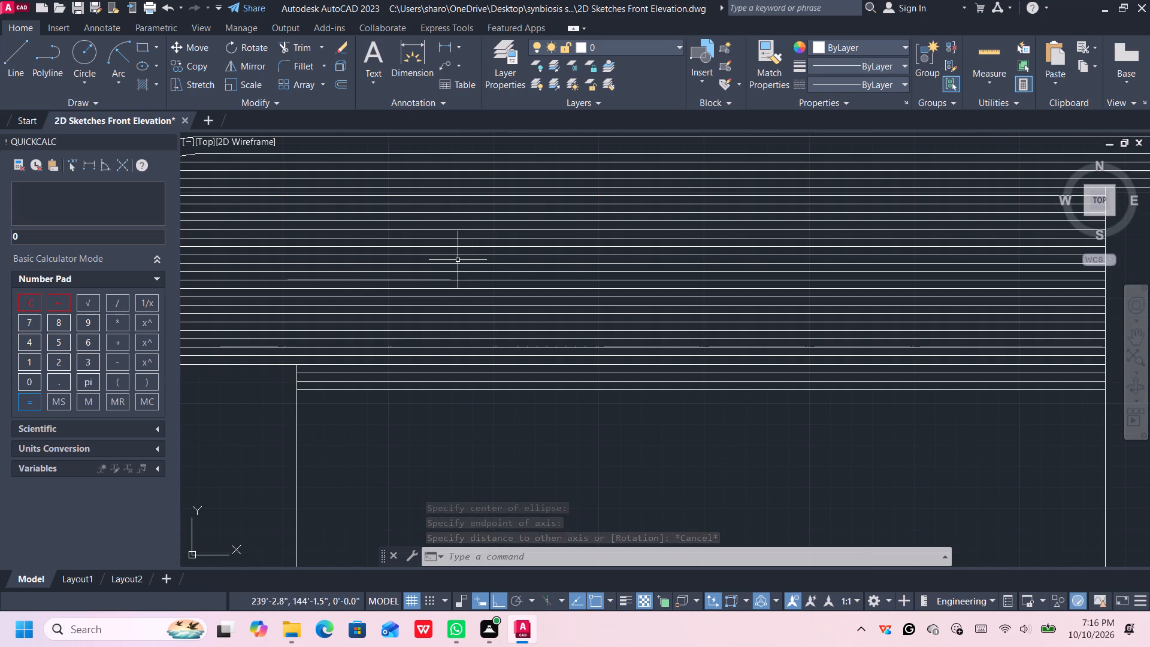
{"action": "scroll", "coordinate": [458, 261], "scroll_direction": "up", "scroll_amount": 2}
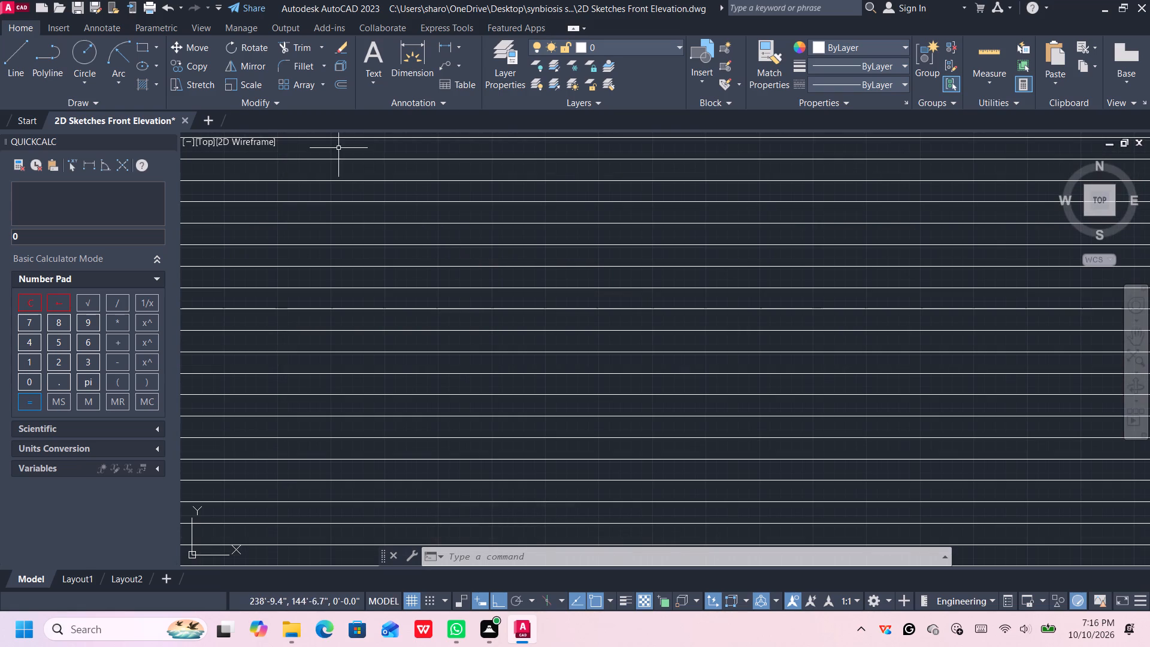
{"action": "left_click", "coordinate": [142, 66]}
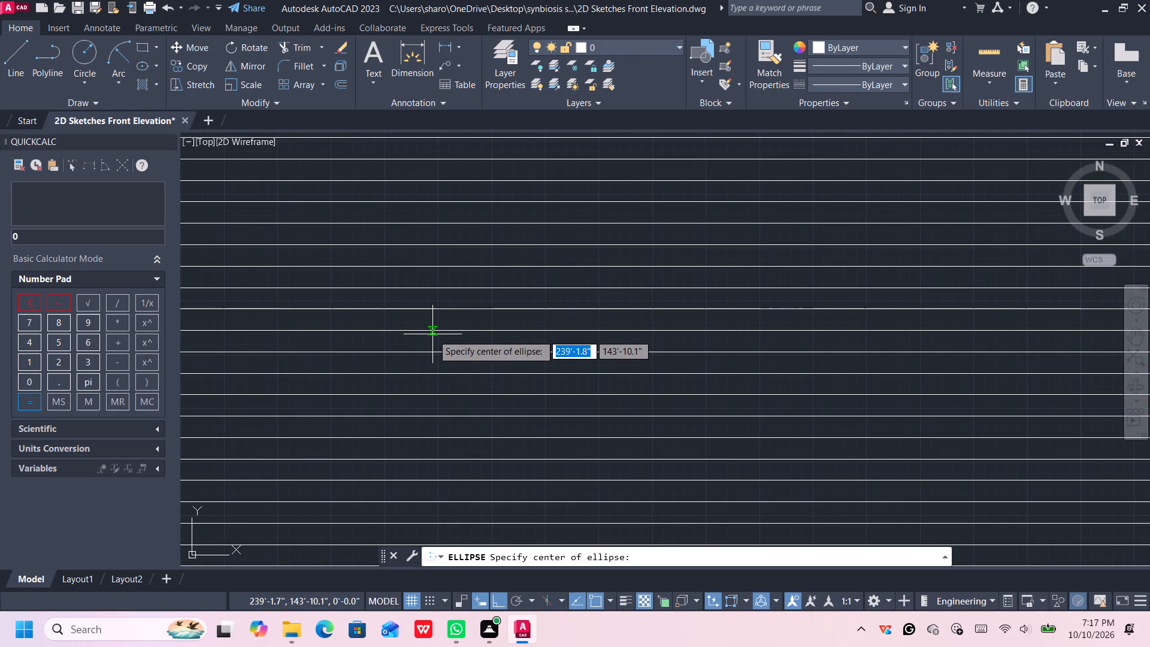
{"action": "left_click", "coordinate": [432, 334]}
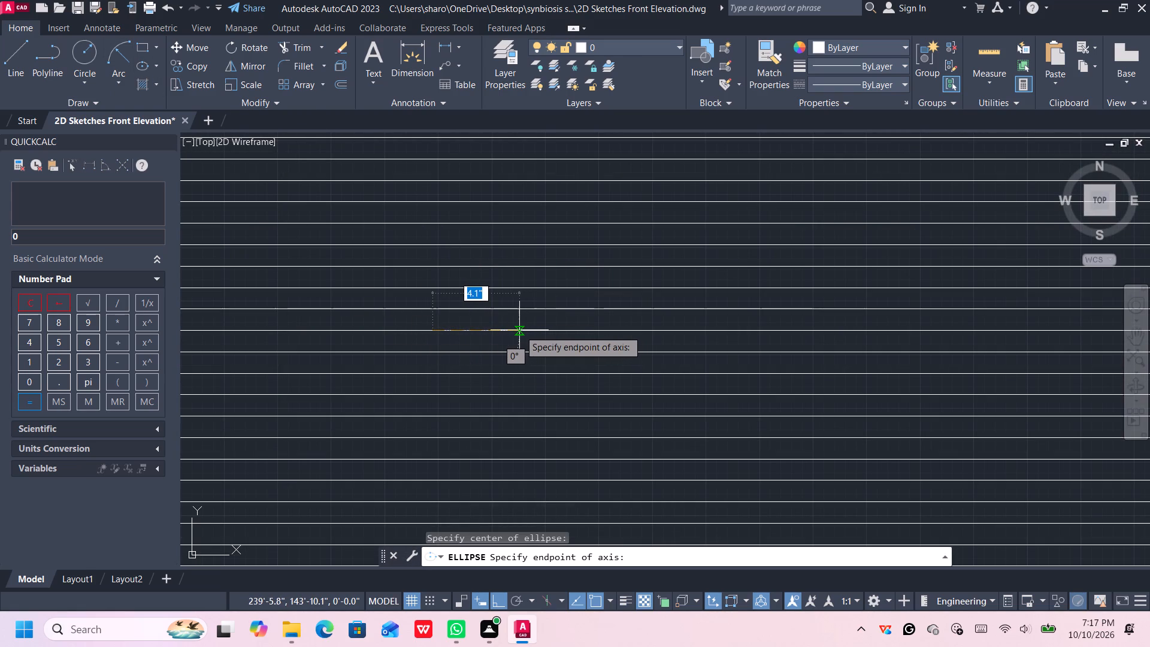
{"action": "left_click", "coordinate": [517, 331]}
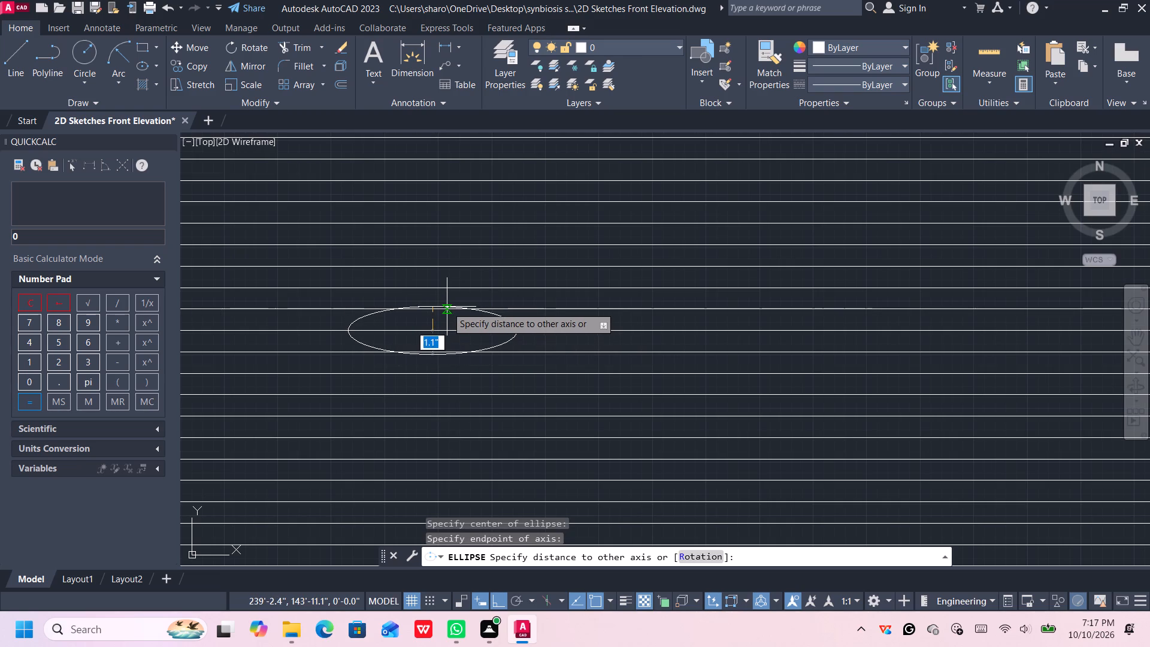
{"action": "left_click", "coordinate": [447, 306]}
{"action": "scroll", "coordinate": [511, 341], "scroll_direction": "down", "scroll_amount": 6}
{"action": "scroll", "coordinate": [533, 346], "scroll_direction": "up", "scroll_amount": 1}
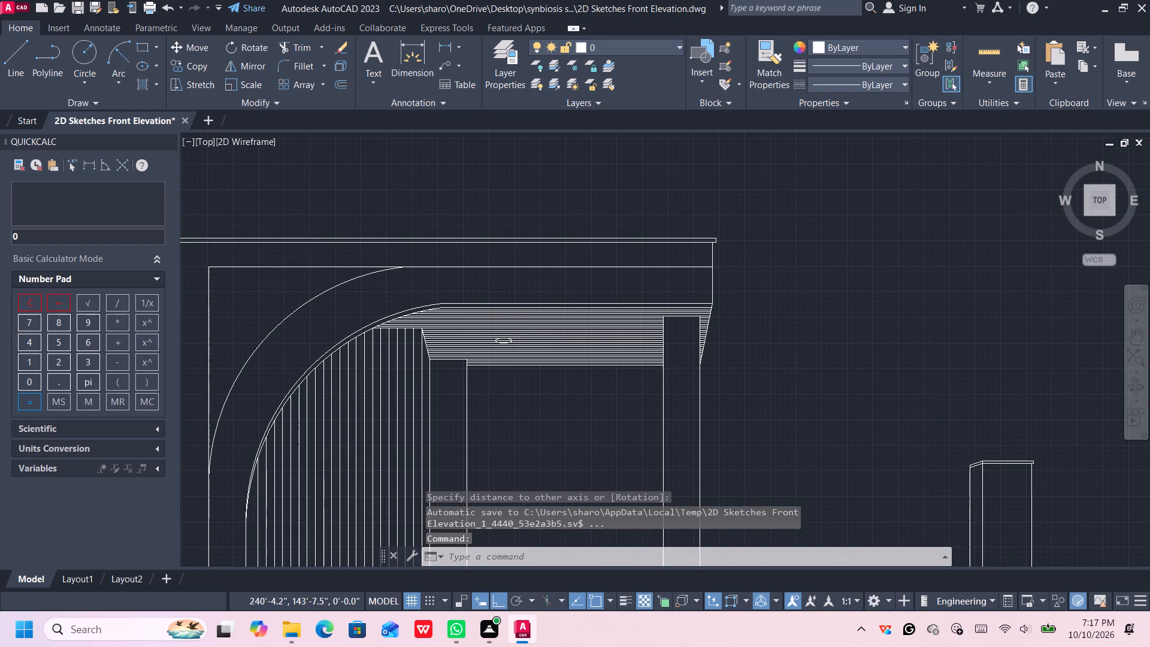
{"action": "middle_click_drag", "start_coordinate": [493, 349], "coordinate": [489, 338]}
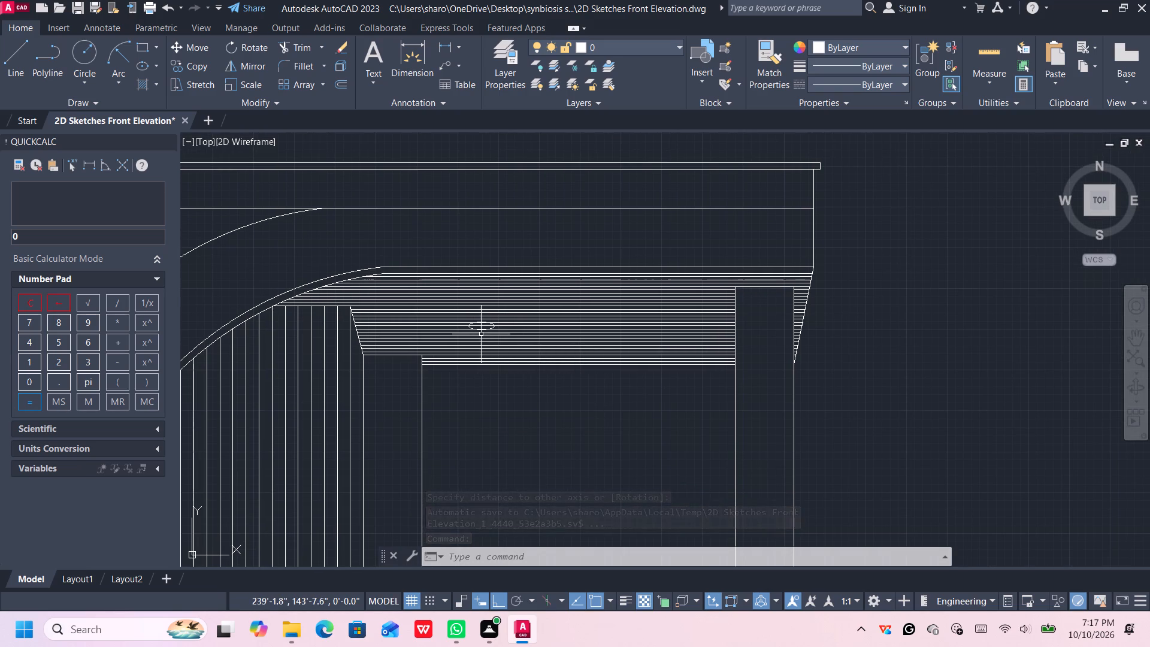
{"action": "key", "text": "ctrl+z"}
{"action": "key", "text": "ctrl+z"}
Draw a horizontal ellipse with a half-width of about 2" and a half-height of about 1" on the lined ceiling band.
{"action": "scroll", "coordinate": [440, 312], "scroll_direction": "down", "scroll_amount": 2}
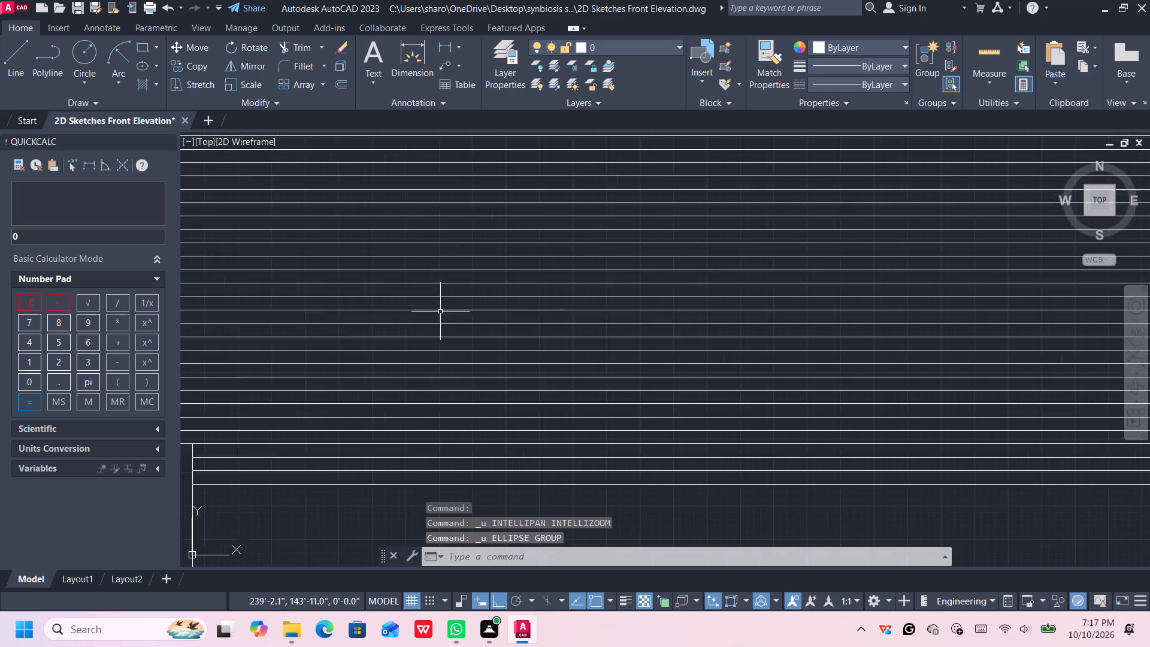
{"action": "scroll", "coordinate": [440, 312], "scroll_direction": "down", "scroll_amount": 2}
{"action": "left_click", "coordinate": [140, 65]}
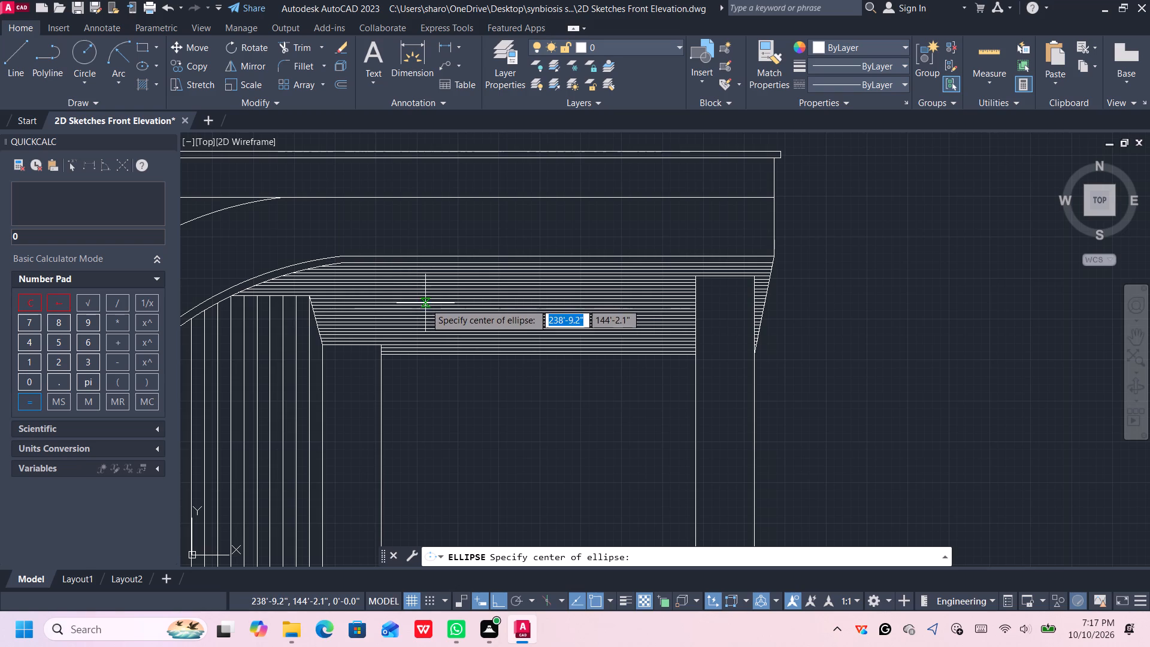
{"action": "scroll", "coordinate": [443, 306], "scroll_direction": "up", "scroll_amount": 1}
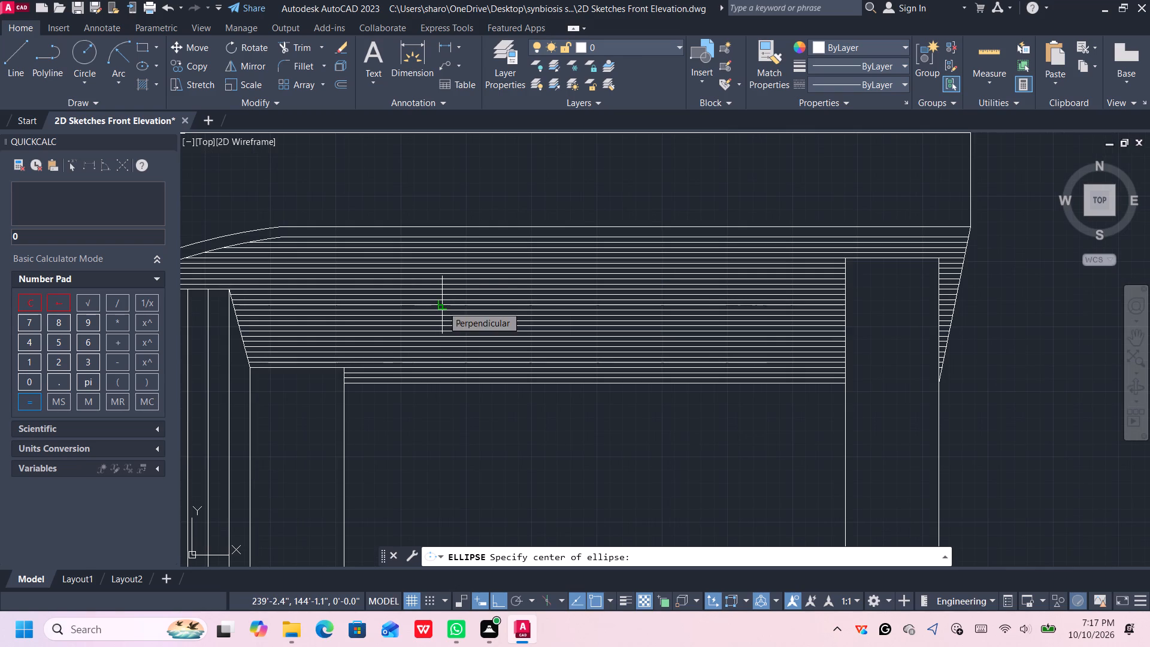
{"action": "left_click", "coordinate": [443, 306]}
{"action": "scroll", "coordinate": [448, 306], "scroll_direction": "up", "scroll_amount": 5}
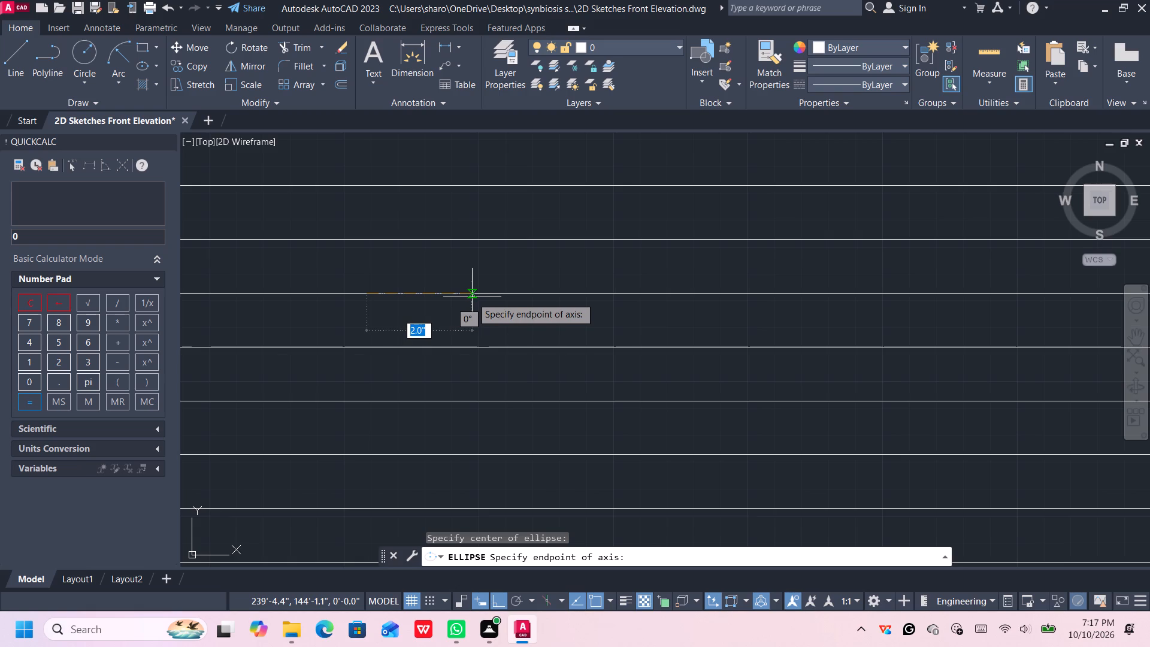
{"action": "left_click", "coordinate": [472, 297]}
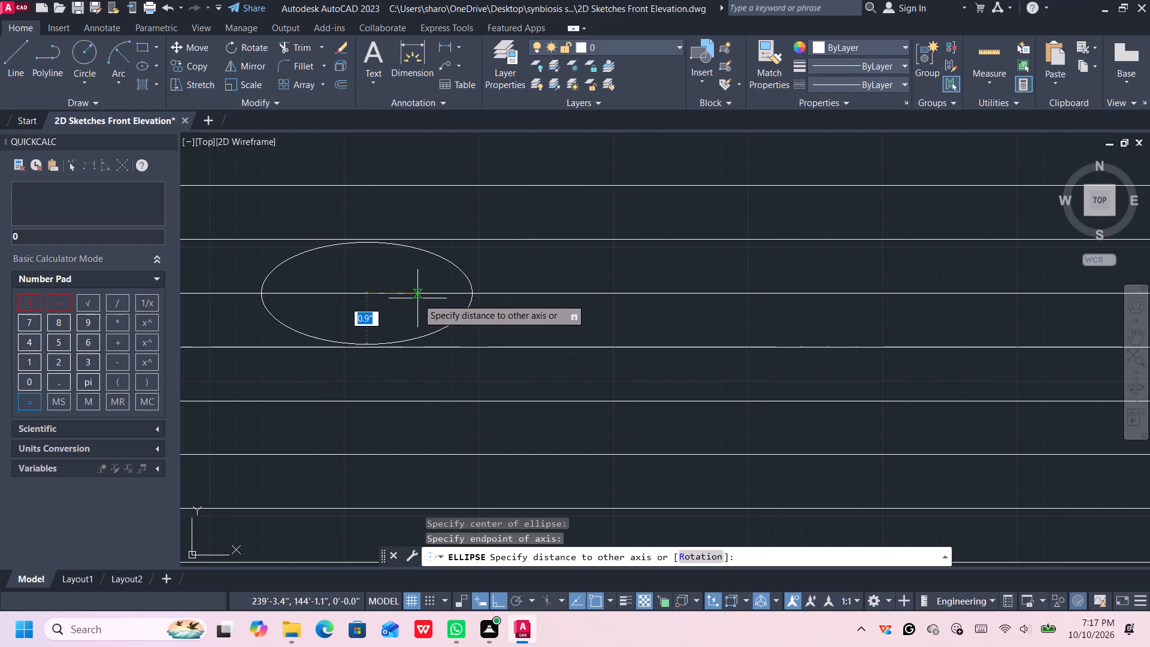
{"action": "left_click", "coordinate": [419, 297]}
{"action": "scroll", "coordinate": [423, 307], "scroll_direction": "down", "scroll_amount": 6}
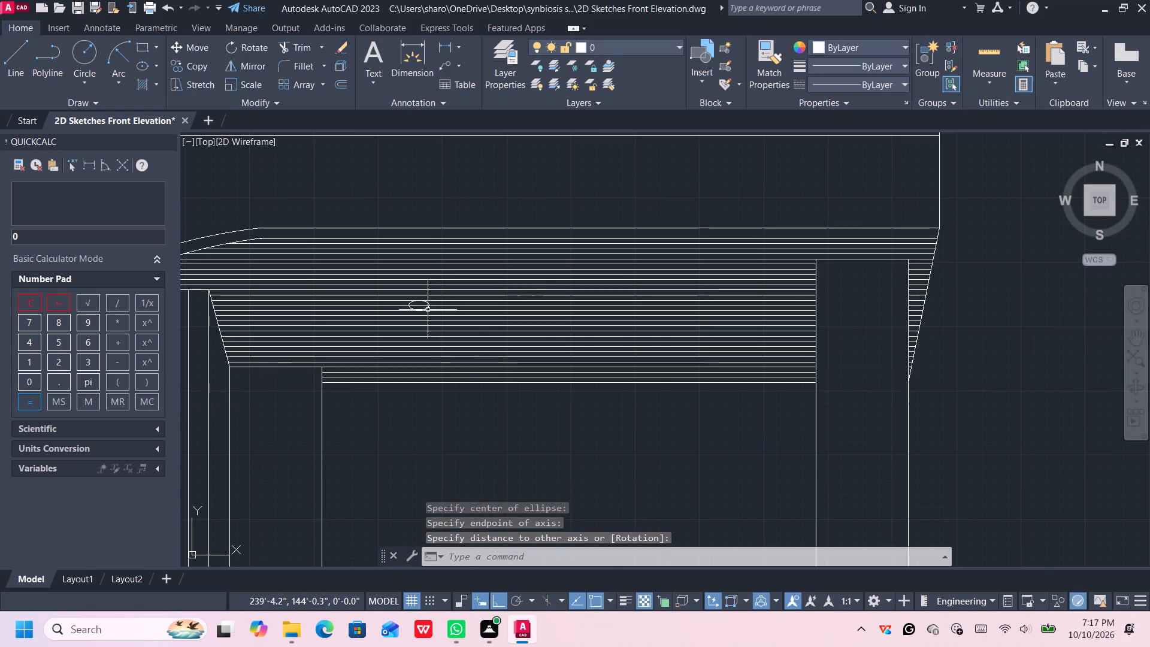
{"action": "scroll", "coordinate": [504, 342], "scroll_direction": "down", "scroll_amount": 1}
{"action": "scroll", "coordinate": [453, 325], "scroll_direction": "up", "scroll_amount": 2}
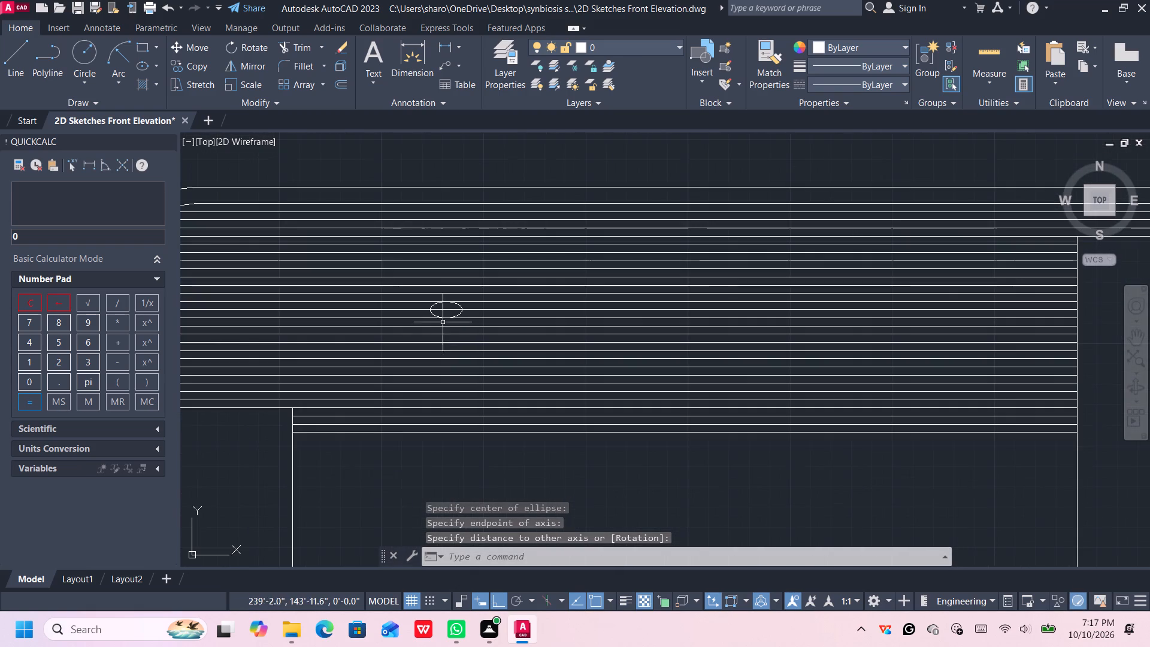
Copy the small ellipse on the ceiling band and place the copy further along on the same ceiling line.
{"action": "left_click", "coordinate": [437, 318]}
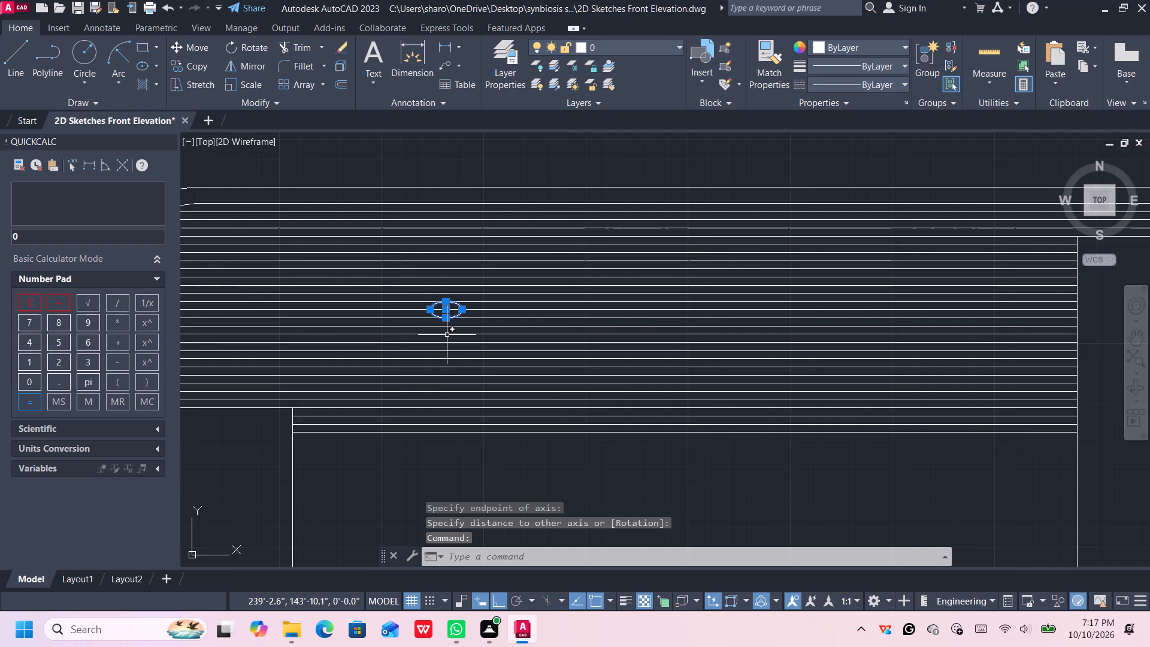
{"action": "key", "text": "ctrl+c"}
{"action": "key", "text": "ctrl+v"}
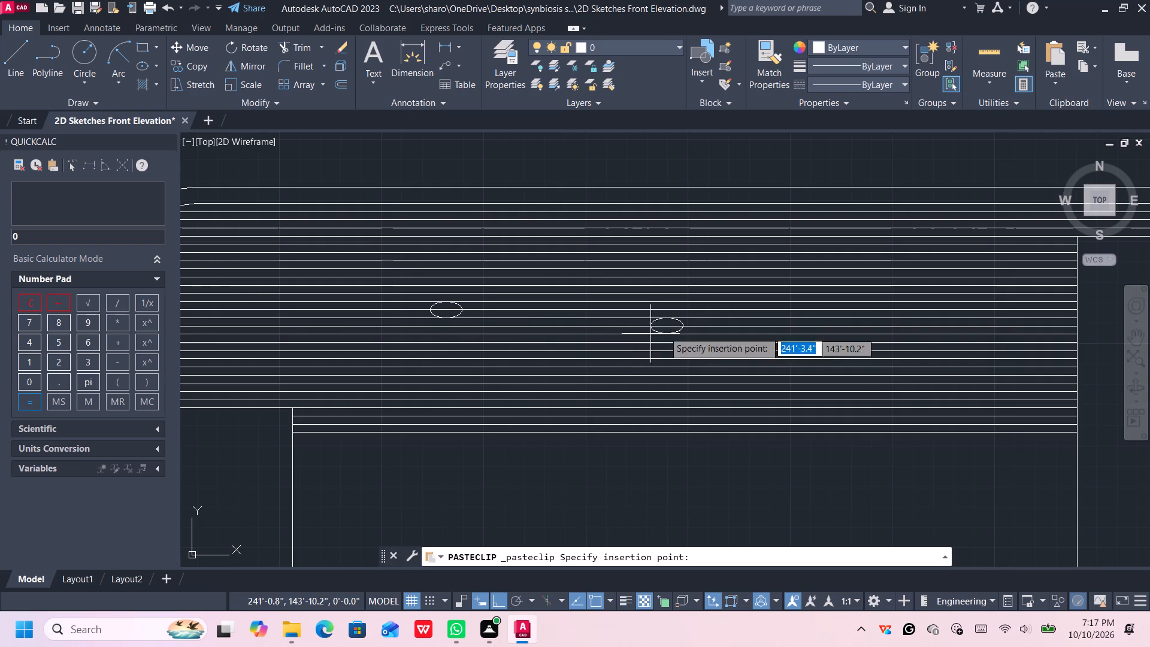
{"action": "left_click_drag", "start_coordinate": [695, 316], "coordinate": [704, 313], "text": "ctrl"}
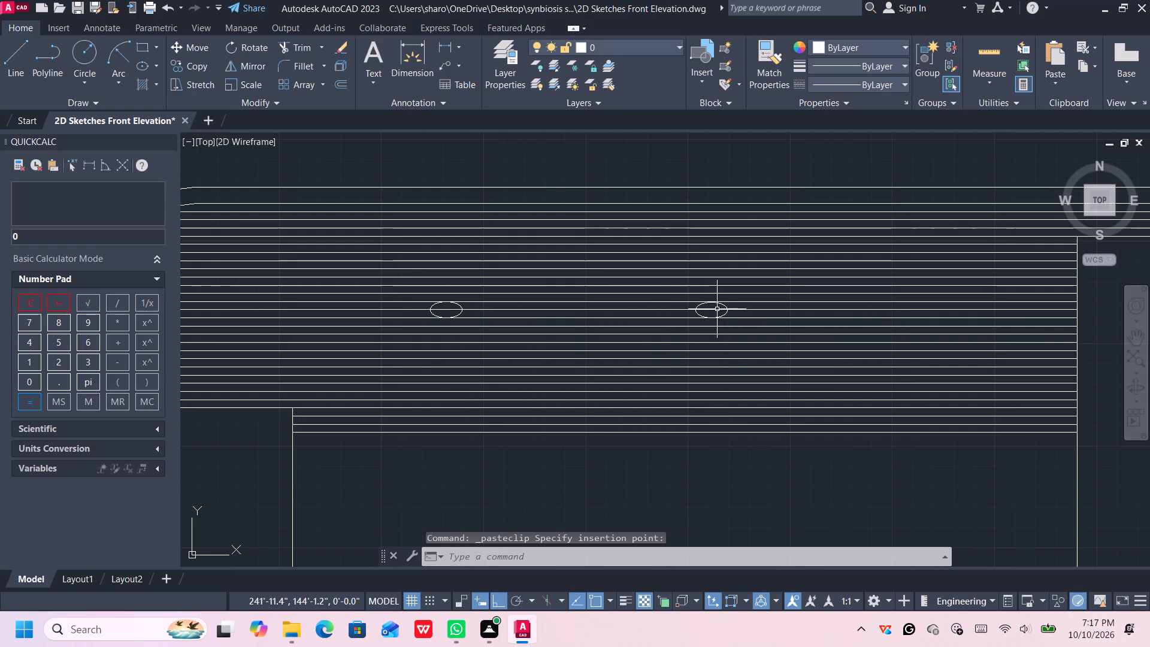
Trim away the ceiling line segments that run through the middle of both ellipses.
{"action": "scroll", "coordinate": [667, 352], "scroll_direction": "down", "scroll_amount": 1}
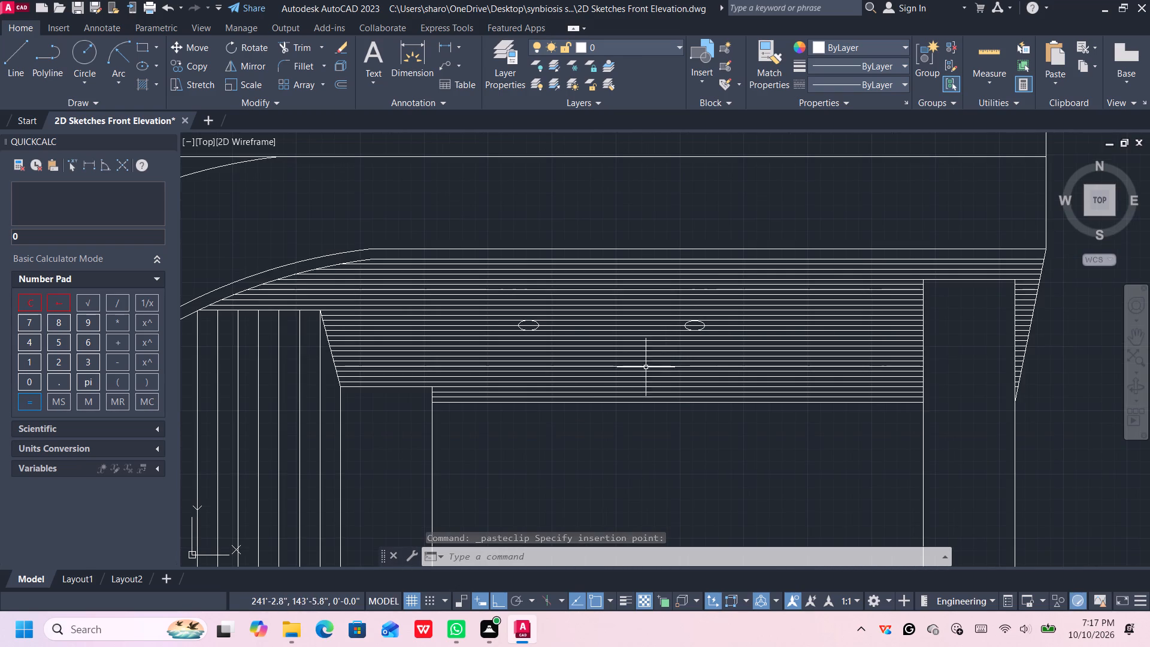
{"action": "scroll", "coordinate": [603, 388], "scroll_direction": "down", "scroll_amount": 1}
{"action": "middle_click_drag", "start_coordinate": [574, 372], "coordinate": [567, 341]}
{"action": "scroll", "coordinate": [546, 334], "scroll_direction": "up", "scroll_amount": 2}
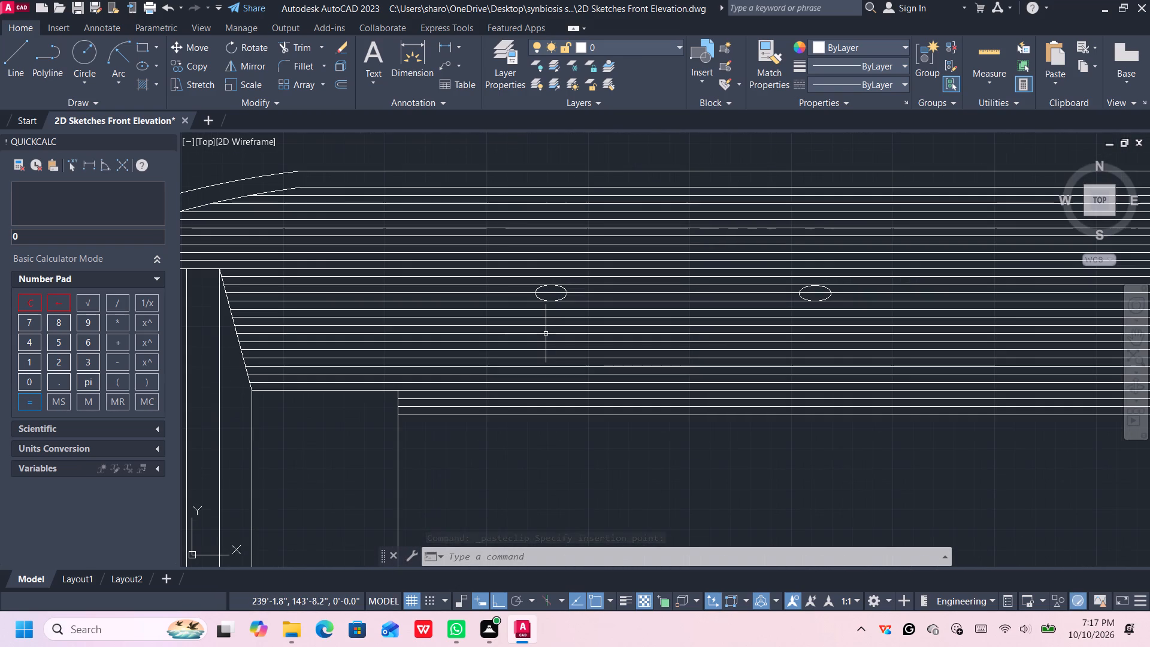
{"action": "type", "text": "tr"}
{"action": "key", "text": "Return"}
{"action": "scroll", "coordinate": [549, 291], "scroll_direction": "up", "scroll_amount": 1}
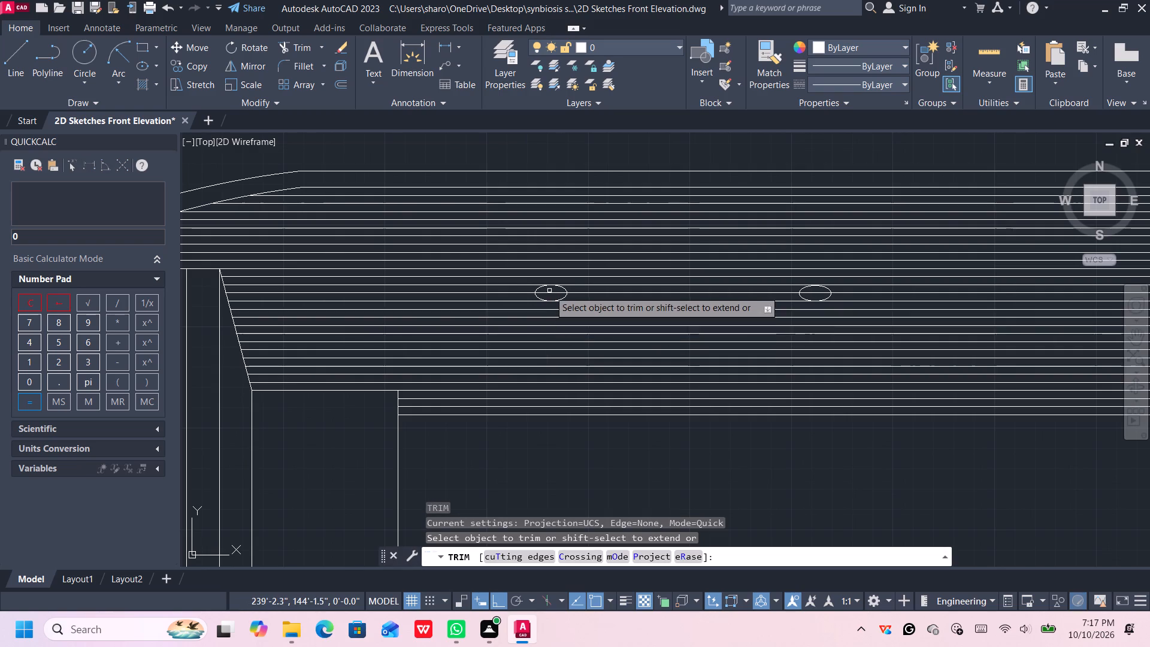
{"action": "scroll", "coordinate": [549, 291], "scroll_direction": "up", "scroll_amount": 1}
{"action": "left_click", "coordinate": [551, 291]}
{"action": "left_click", "coordinate": [544, 314]}
{"action": "scroll", "coordinate": [726, 358], "scroll_direction": "down", "scroll_amount": 3}
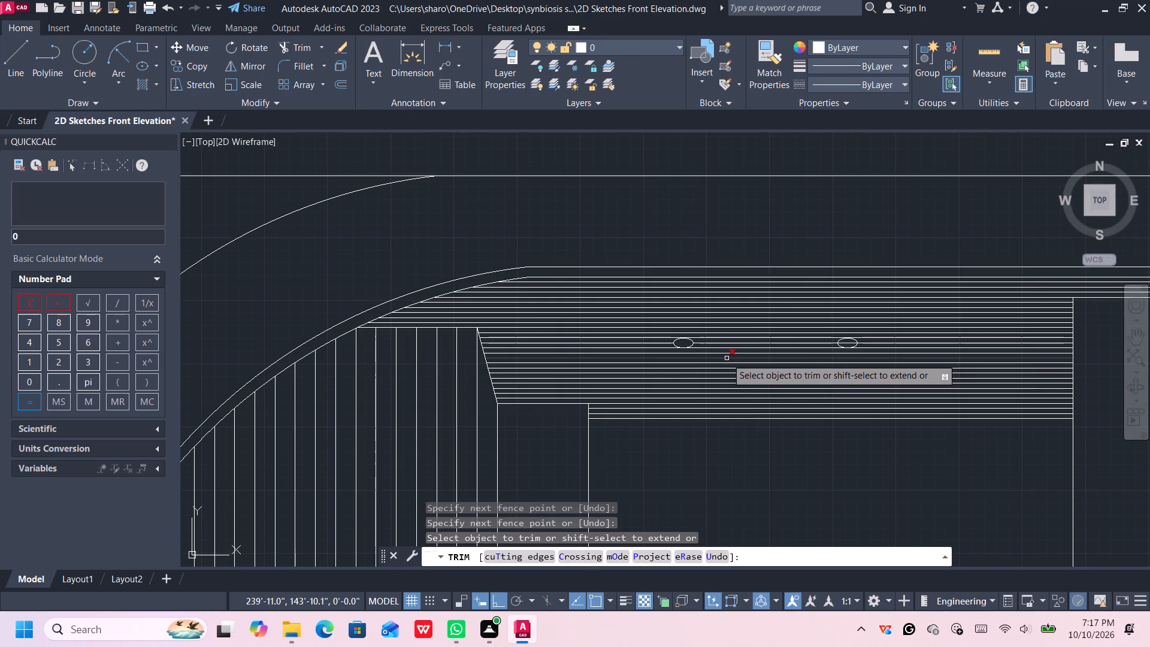
{"action": "middle_click_drag", "start_coordinate": [801, 347], "coordinate": [541, 341]}
{"action": "scroll", "coordinate": [564, 343], "scroll_direction": "up", "scroll_amount": 2}
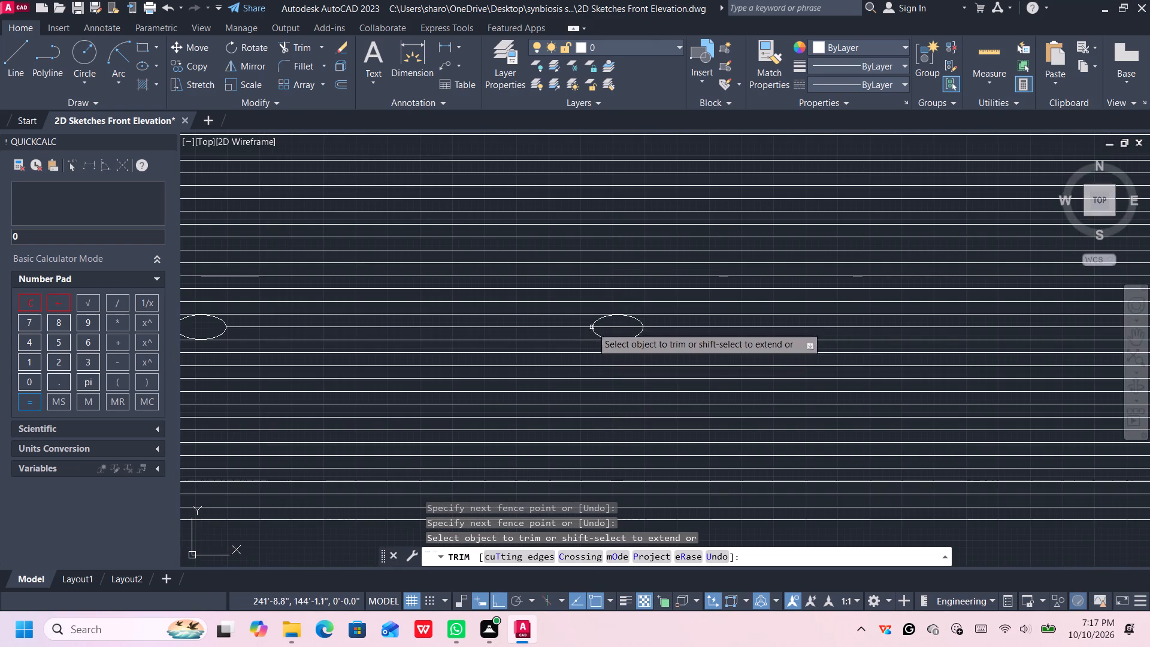
{"action": "left_click", "coordinate": [616, 323]}
{"action": "left_click", "coordinate": [614, 331]}
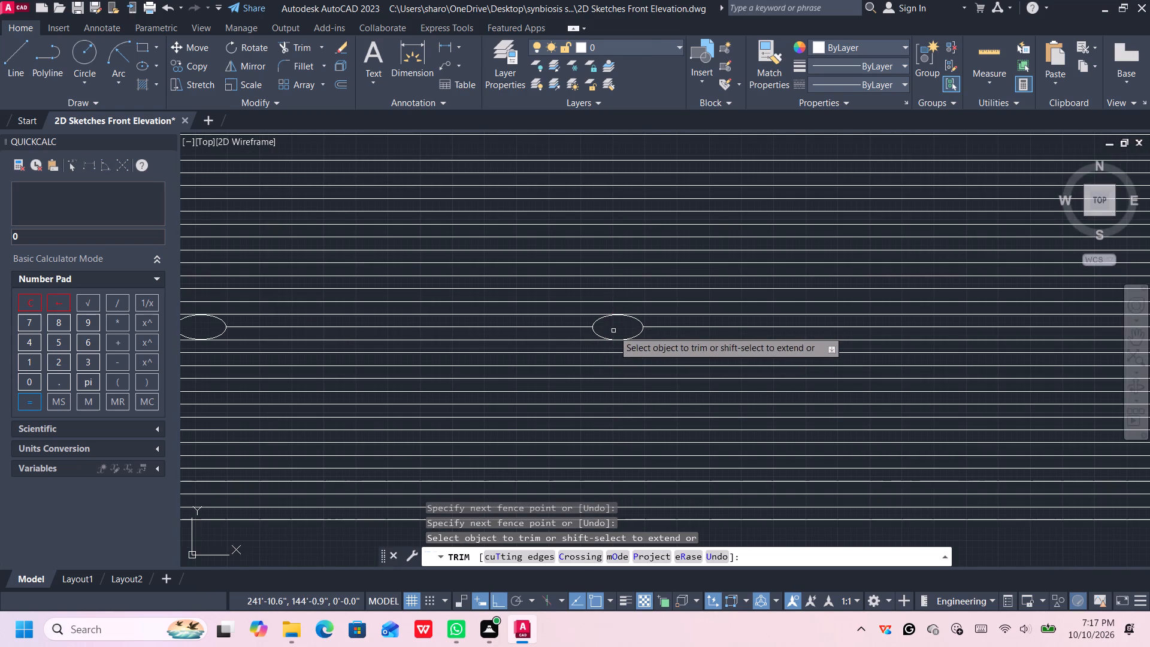
{"action": "key", "text": "Escape"}
Stretch the ellipse nearer the arched wall horizontally to a half-width of about 3.1".
{"action": "scroll", "coordinate": [597, 382], "scroll_direction": "down", "scroll_amount": 3}
{"action": "scroll", "coordinate": [627, 430], "scroll_direction": "down", "scroll_amount": 2}
{"action": "middle_click_drag", "start_coordinate": [628, 446], "coordinate": [589, 311]}
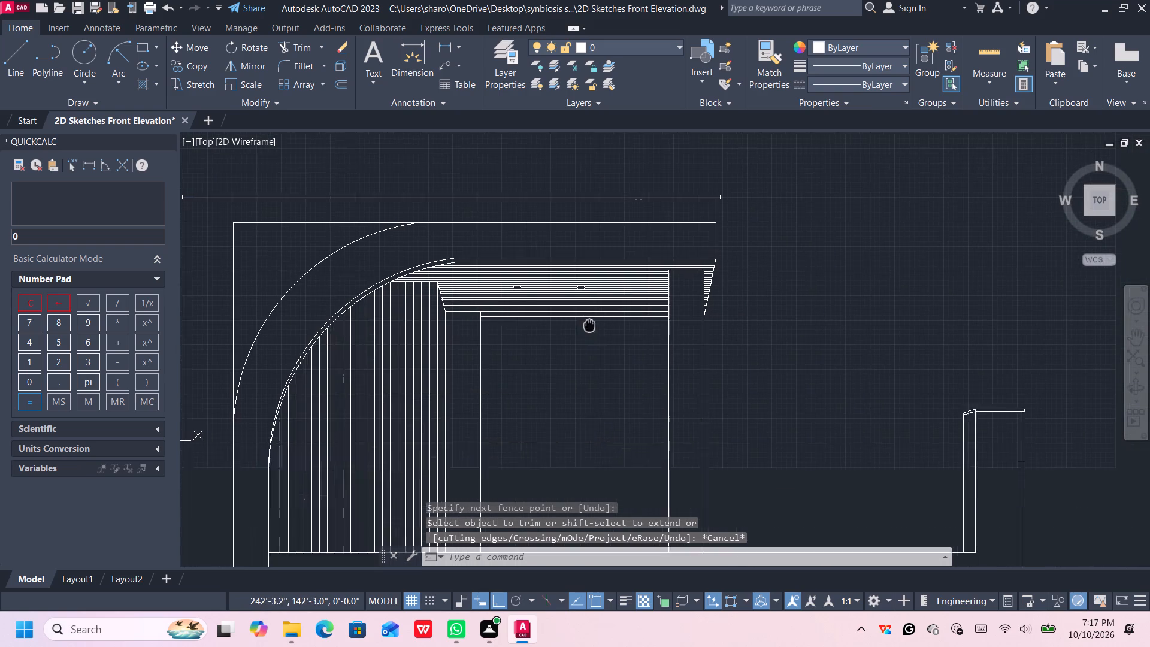
{"action": "middle_click_drag", "start_coordinate": [589, 311], "coordinate": [587, 306]}
{"action": "middle_click_drag", "start_coordinate": [589, 362], "coordinate": [585, 318]}
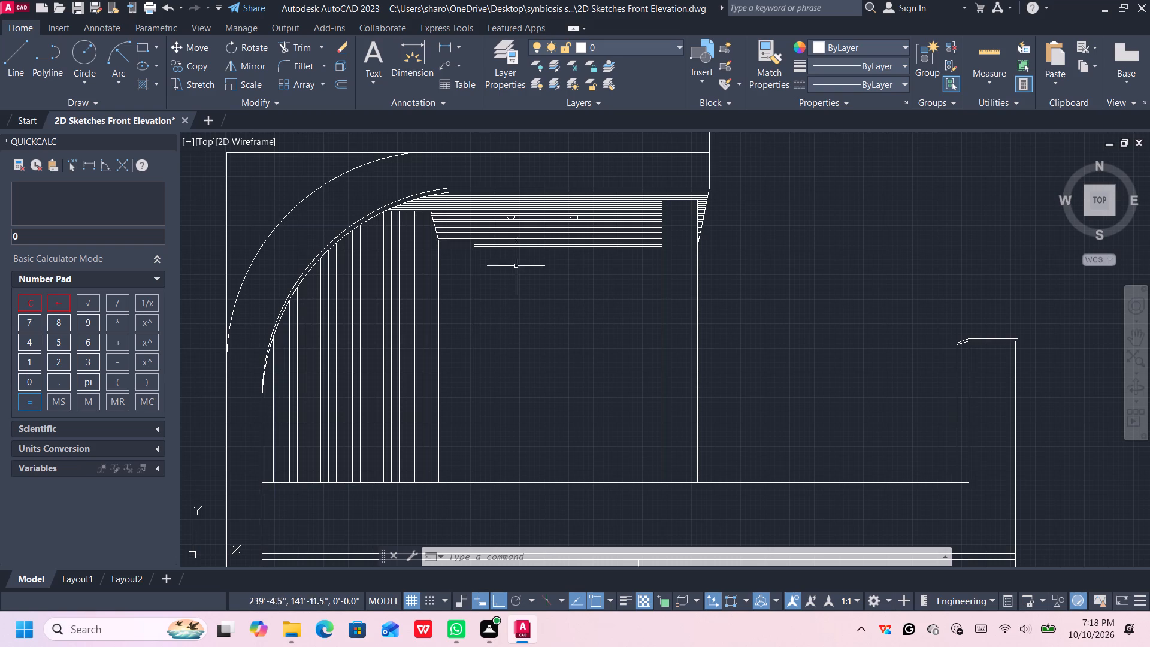
{"action": "middle_click_drag", "start_coordinate": [540, 230], "coordinate": [548, 300]}
{"action": "scroll", "coordinate": [494, 297], "scroll_direction": "up", "scroll_amount": 2}
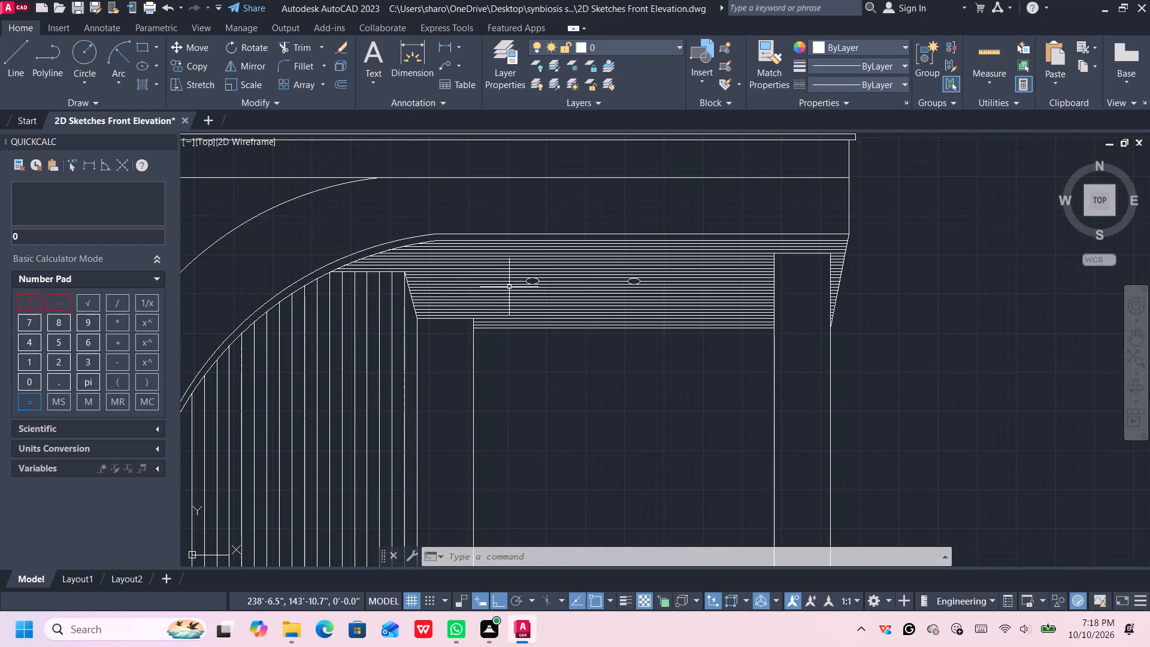
{"action": "scroll", "coordinate": [510, 287], "scroll_direction": "up", "scroll_amount": 3}
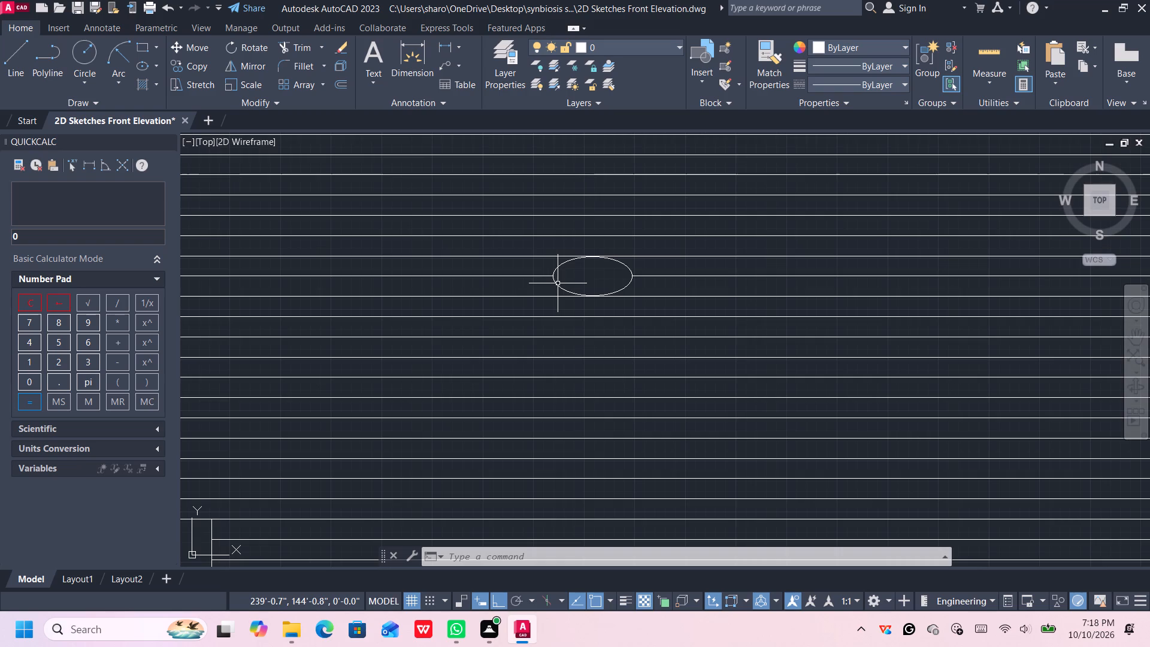
{"action": "left_click", "coordinate": [556, 283]}
{"action": "left_click", "coordinate": [550, 275]}
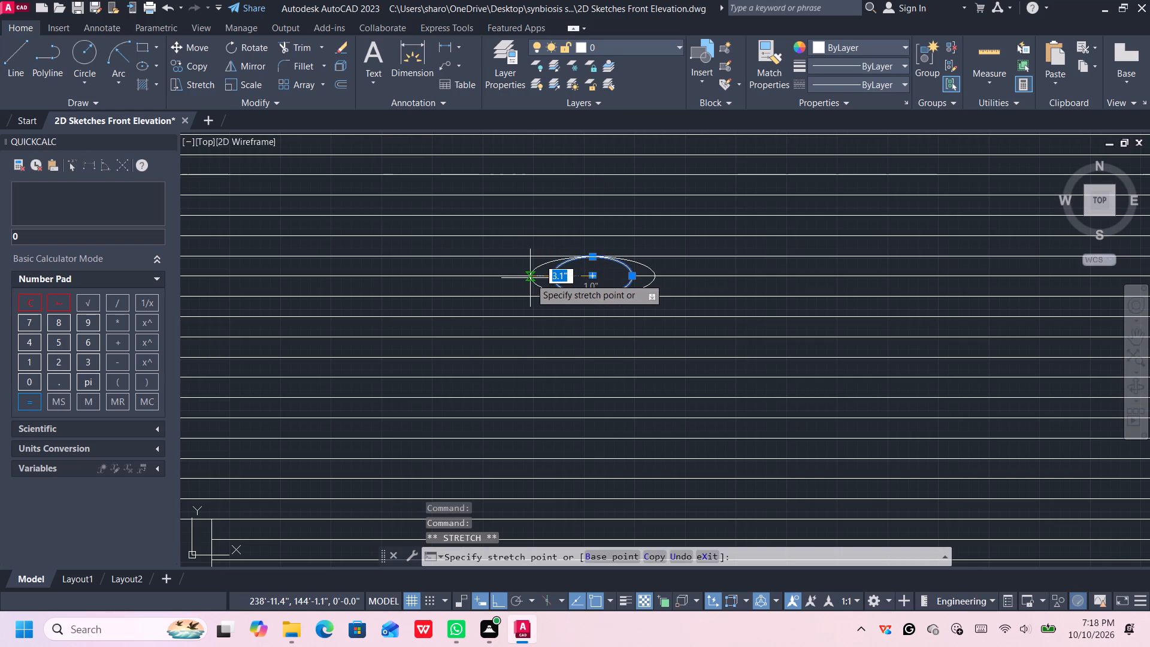
{"action": "left_click", "coordinate": [530, 278]}
Stretch the copied ellipse horizontally so that it is nearly as wide as the first one.
{"action": "scroll", "coordinate": [609, 301], "scroll_direction": "down", "scroll_amount": 1}
{"action": "scroll", "coordinate": [616, 304], "scroll_direction": "up", "scroll_amount": 1}
{"action": "scroll", "coordinate": [616, 304], "scroll_direction": "down", "scroll_amount": 2}
{"action": "middle_click_drag", "start_coordinate": [790, 327], "coordinate": [785, 328]}
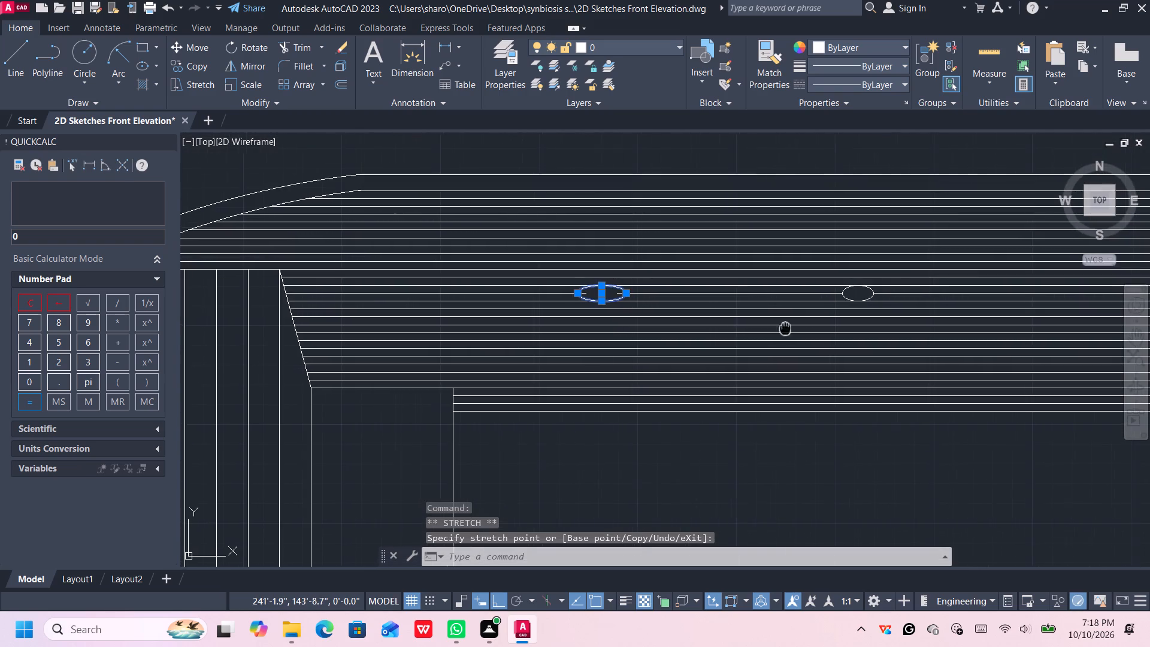
{"action": "middle_click_drag", "start_coordinate": [785, 328], "coordinate": [544, 327]}
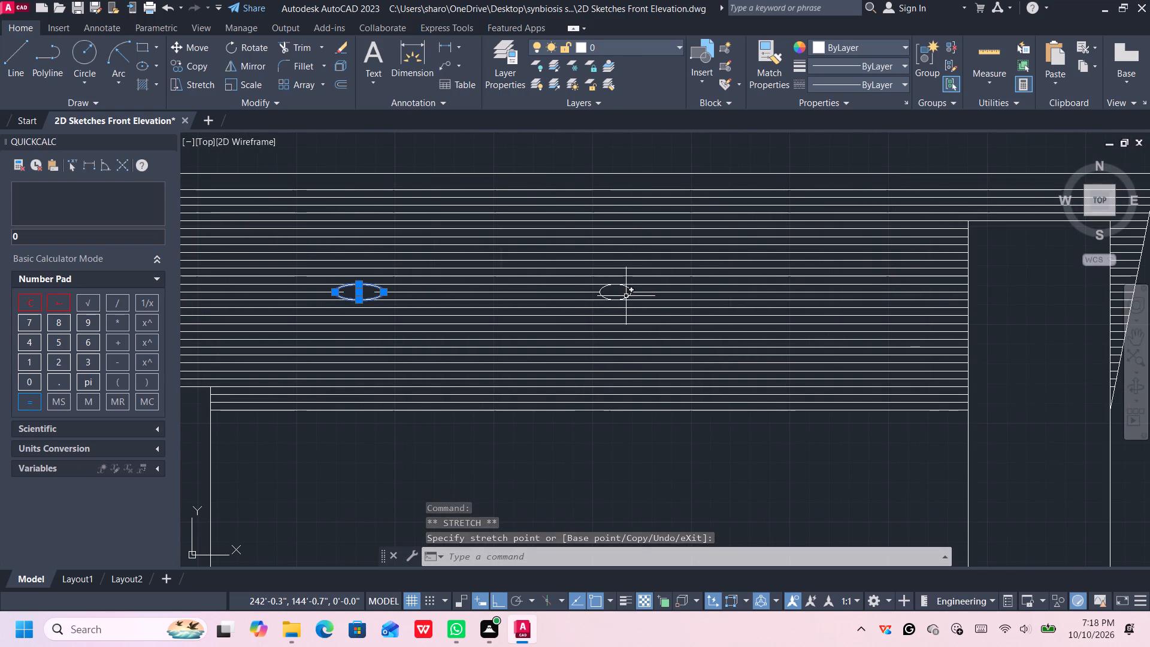
{"action": "left_click", "coordinate": [626, 296]}
{"action": "scroll", "coordinate": [632, 293], "scroll_direction": "up", "scroll_amount": 3}
{"action": "left_click", "coordinate": [616, 288]}
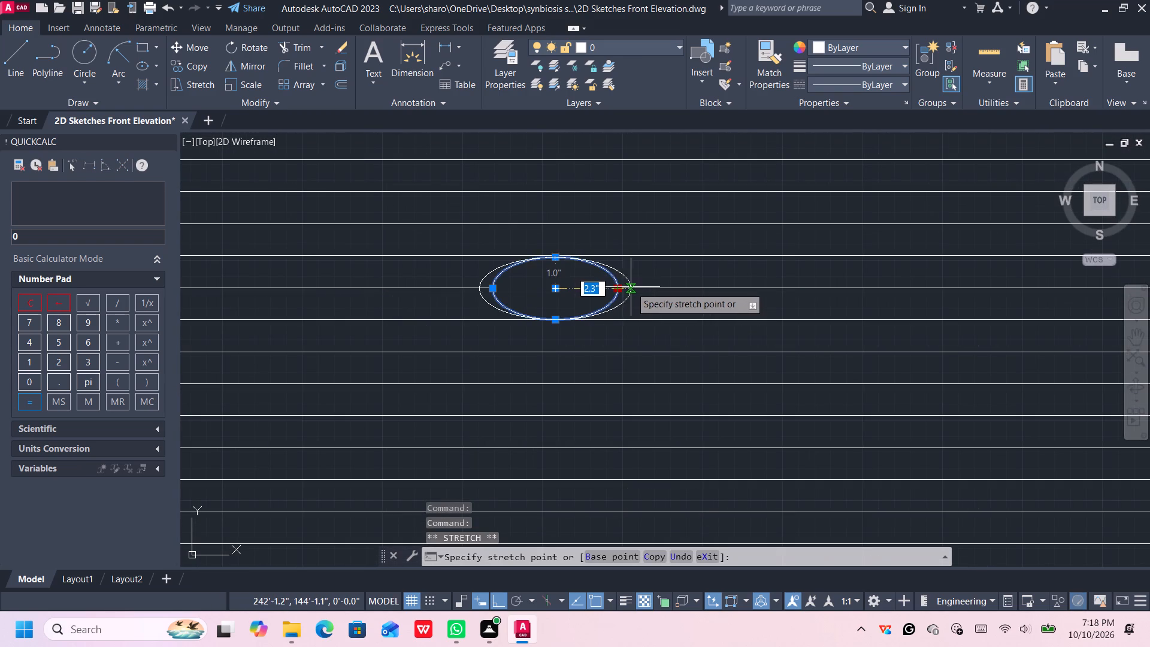
{"action": "left_click", "coordinate": [646, 284]}
{"action": "scroll", "coordinate": [562, 307], "scroll_direction": "down", "scroll_amount": 5}
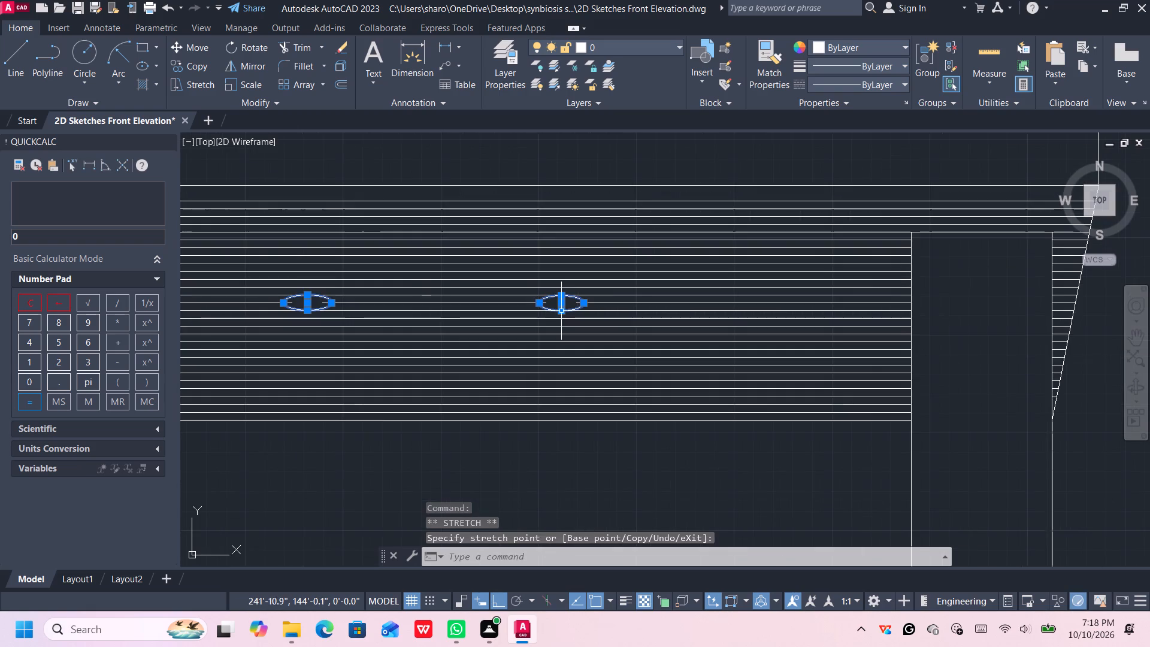
Trim the leftover ceiling line stubs inside both ends of each widened ellipse.
{"action": "middle_click_drag", "start_coordinate": [569, 310], "coordinate": [624, 307]}
{"action": "middle_click_drag", "start_coordinate": [468, 409], "coordinate": [562, 409]}
{"action": "scroll", "coordinate": [562, 409], "scroll_direction": "up", "scroll_amount": 1}
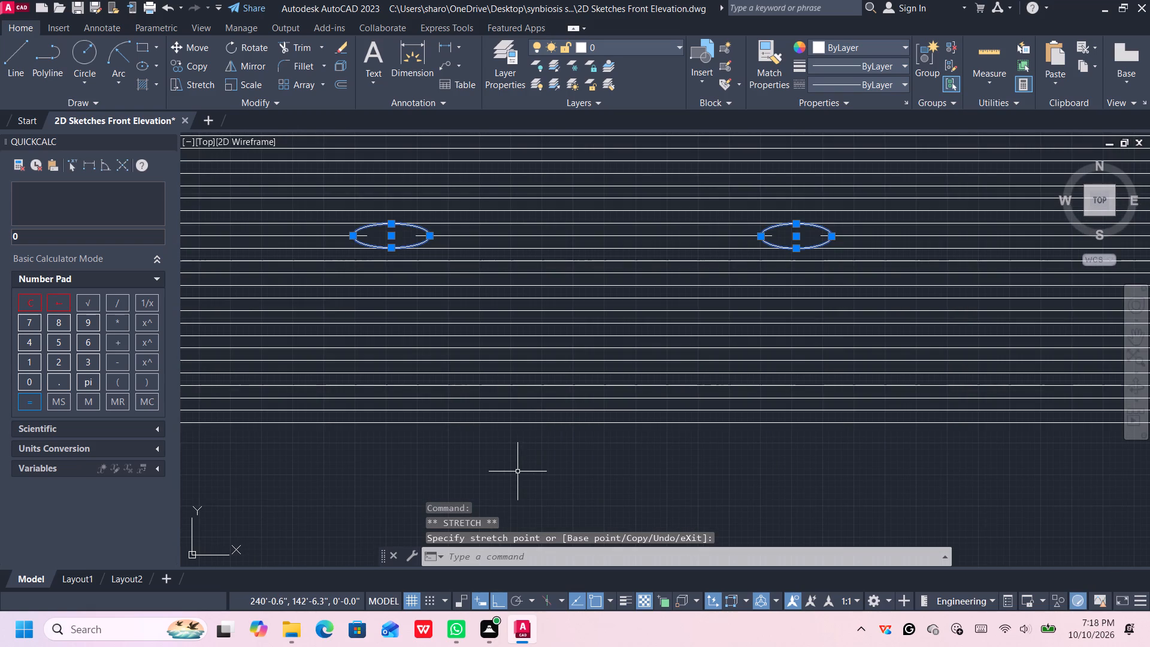
{"action": "key", "text": "Escape"}
{"action": "scroll", "coordinate": [379, 244], "scroll_direction": "up", "scroll_amount": 1}
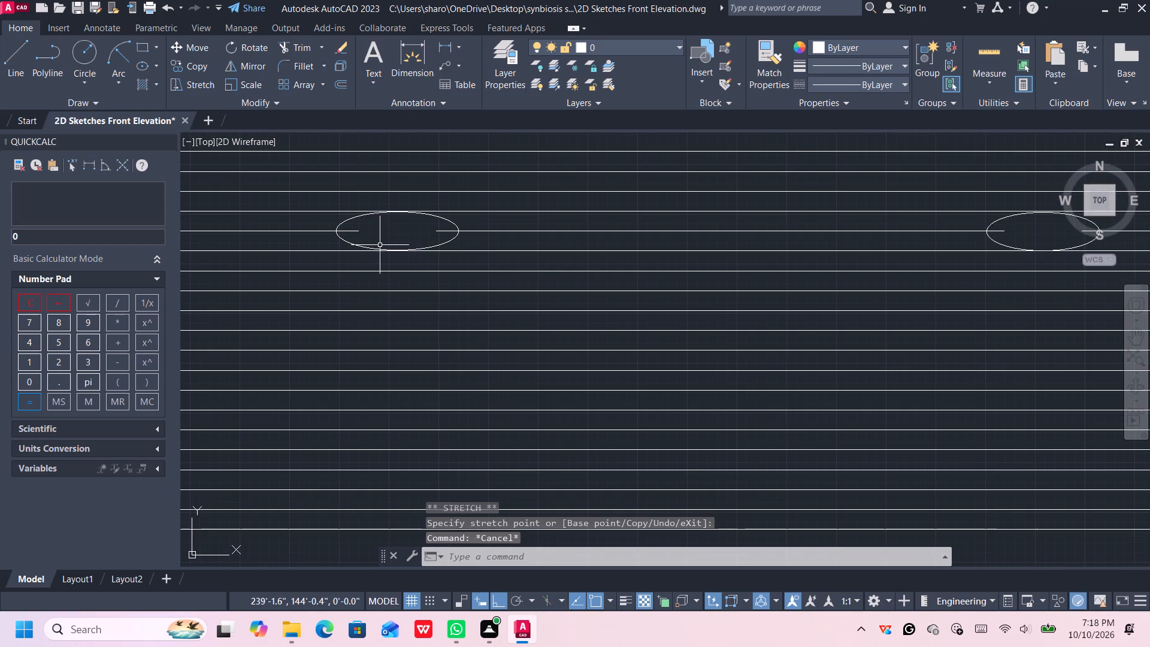
{"action": "type", "text": "tr"}
{"action": "key", "text": "Return"}
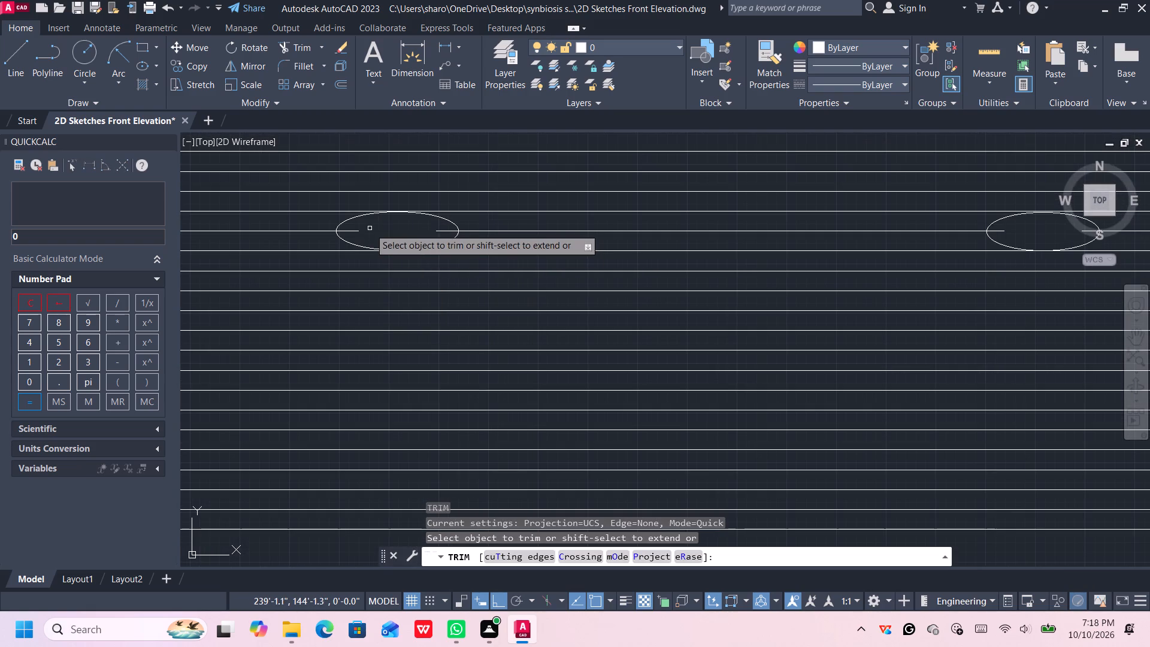
{"action": "left_click", "coordinate": [356, 232]}
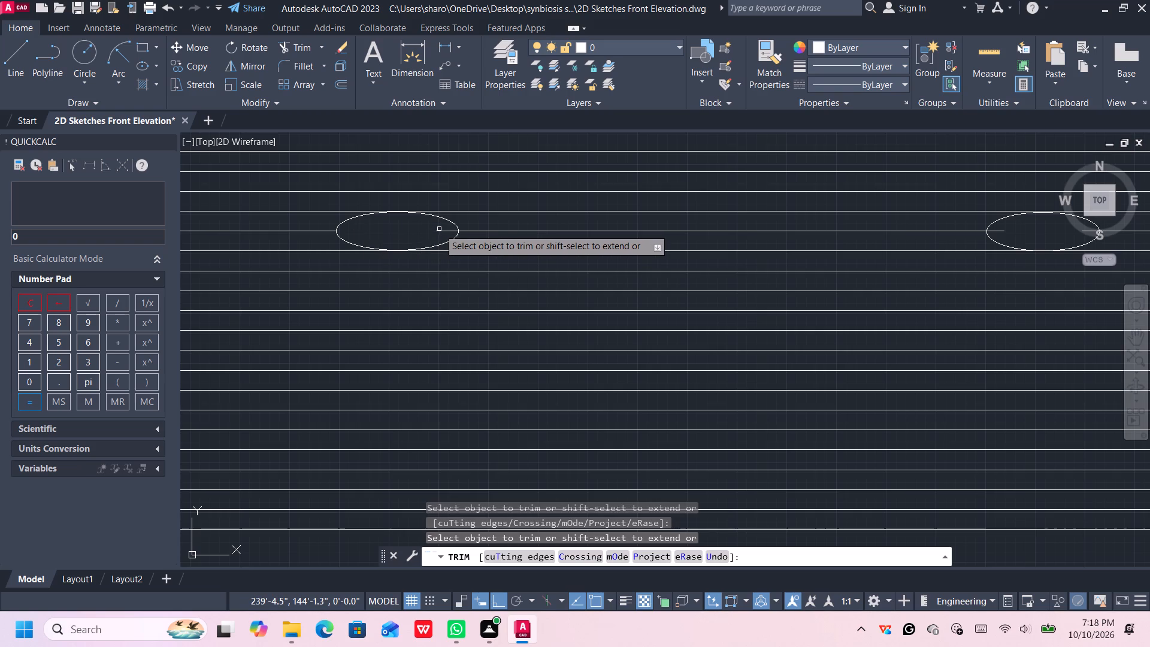
{"action": "left_click", "coordinate": [440, 229]}
{"action": "scroll", "coordinate": [680, 249], "scroll_direction": "down", "scroll_amount": 1}
{"action": "middle_click_drag", "start_coordinate": [679, 249], "coordinate": [378, 273]}
{"action": "scroll", "coordinate": [617, 256], "scroll_direction": "up", "scroll_amount": 2}
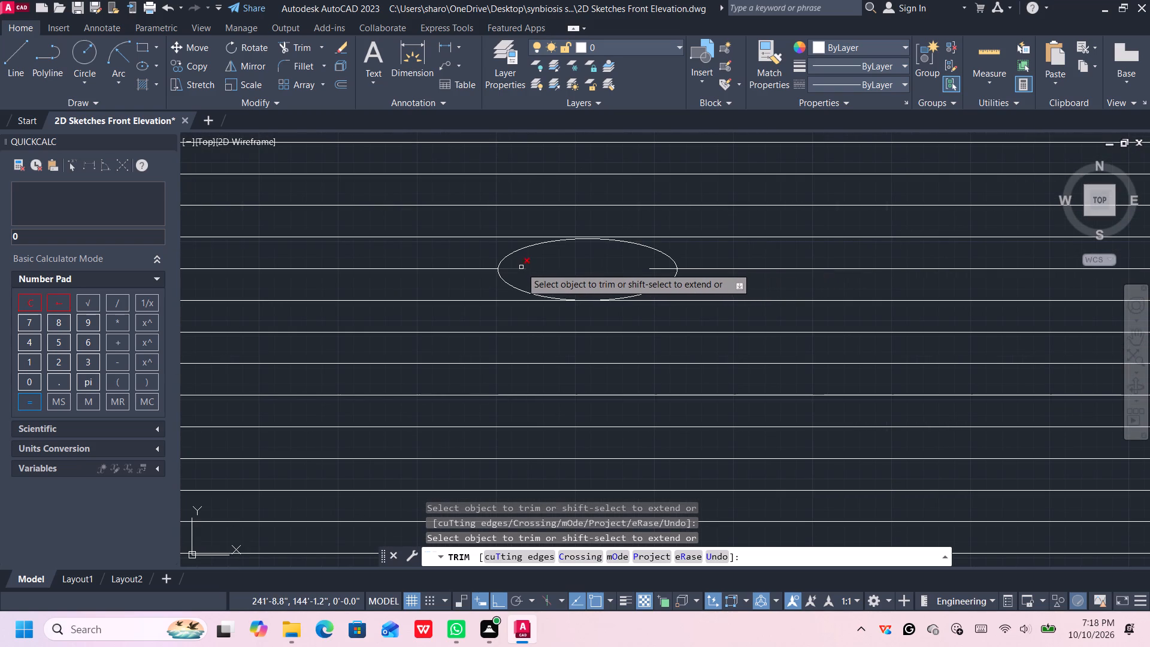
{"action": "left_click", "coordinate": [521, 267]}
{"action": "left_click", "coordinate": [654, 270]}
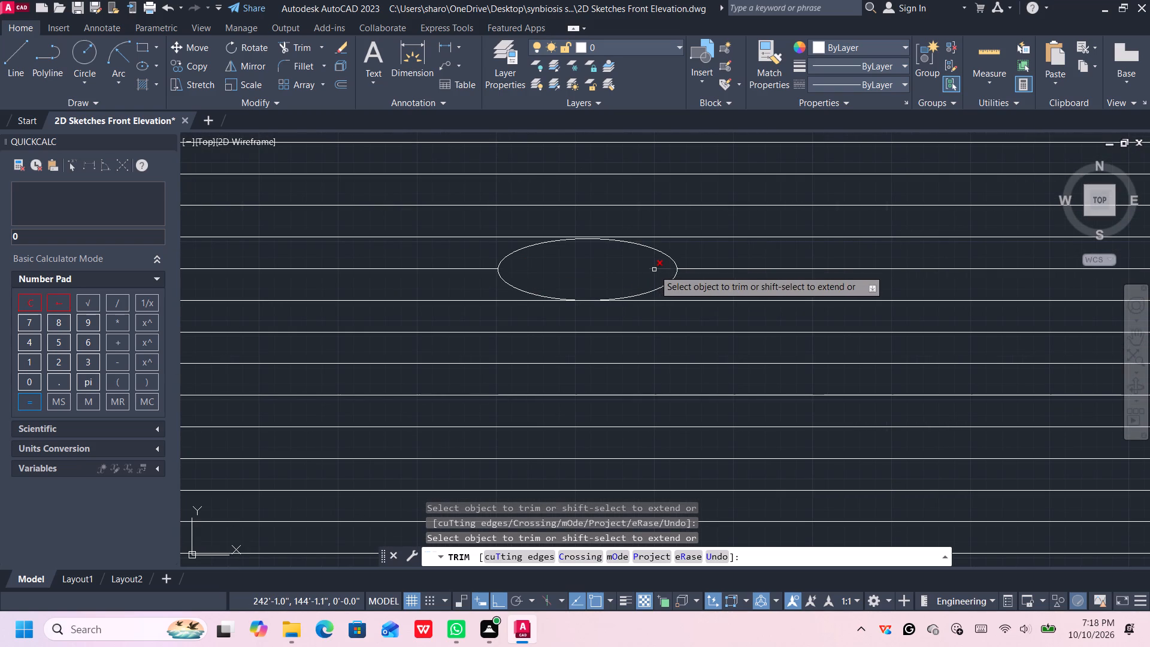
{"action": "key", "text": "Escape"}
Offset the upper floor line between the arched wall and the parapet pier 2" downward.
{"action": "scroll", "coordinate": [652, 270], "scroll_direction": "down", "scroll_amount": 7}
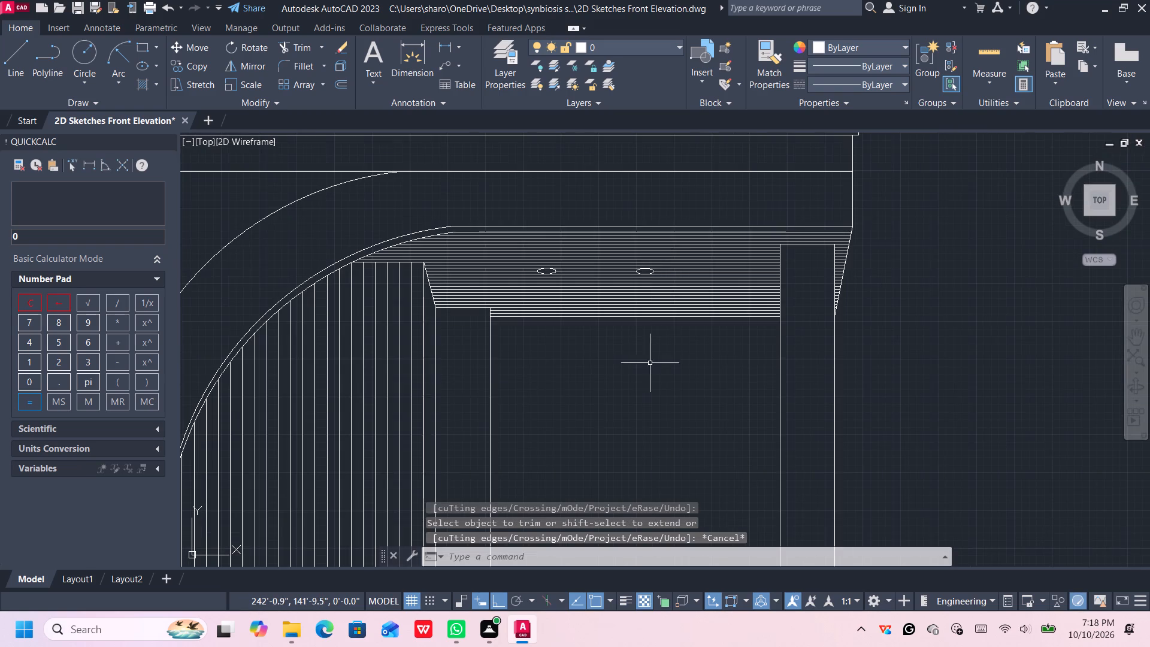
{"action": "middle_click_drag", "start_coordinate": [651, 370], "coordinate": [646, 283]}
{"action": "scroll", "coordinate": [646, 284], "scroll_direction": "down", "scroll_amount": 2}
{"action": "middle_click_drag", "start_coordinate": [657, 323], "coordinate": [650, 300]}
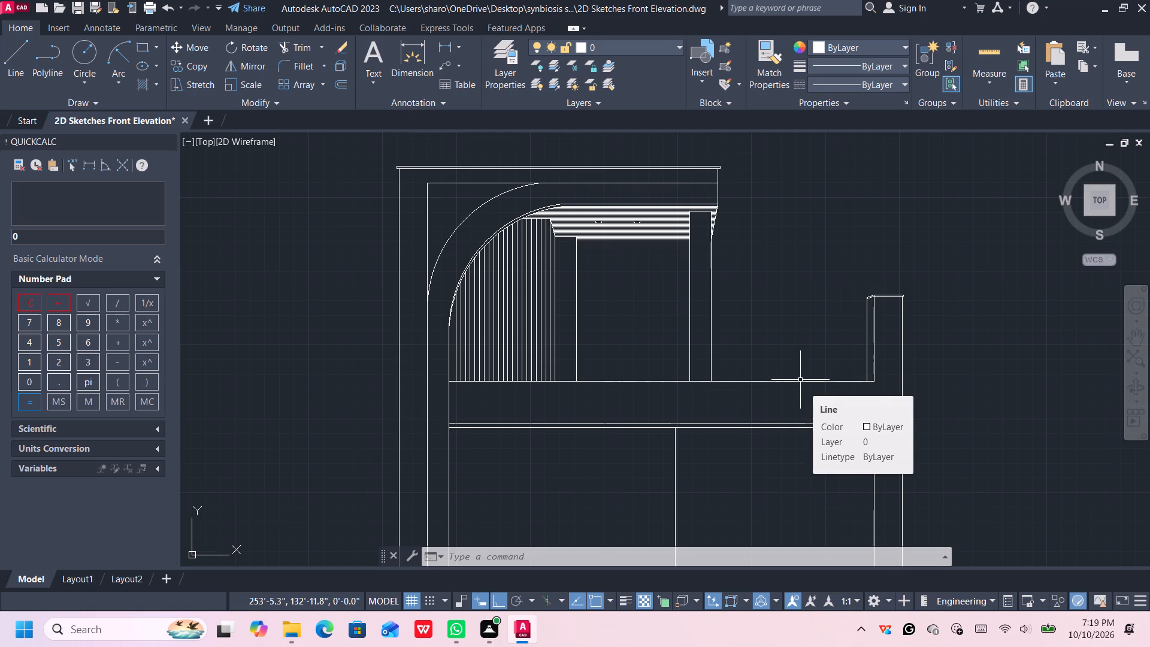
{"action": "left_click", "coordinate": [750, 382]}
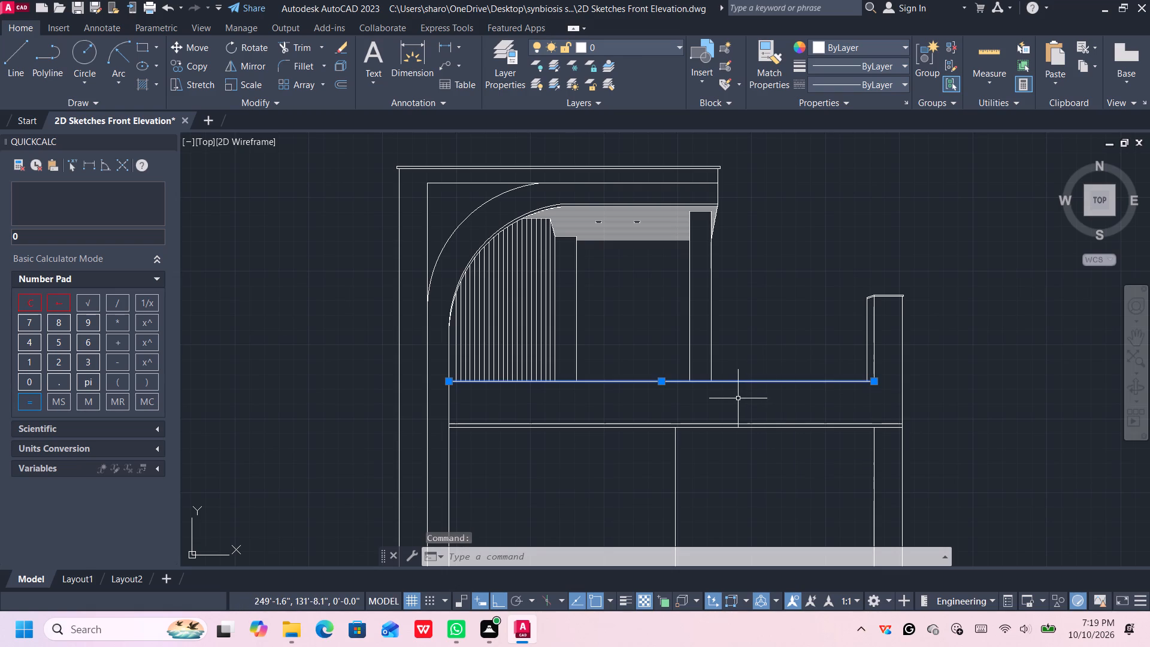
{"action": "key", "text": "o"}
{"action": "key", "text": "Return"}
{"action": "scroll", "coordinate": [740, 386], "scroll_direction": "up", "scroll_amount": 1}
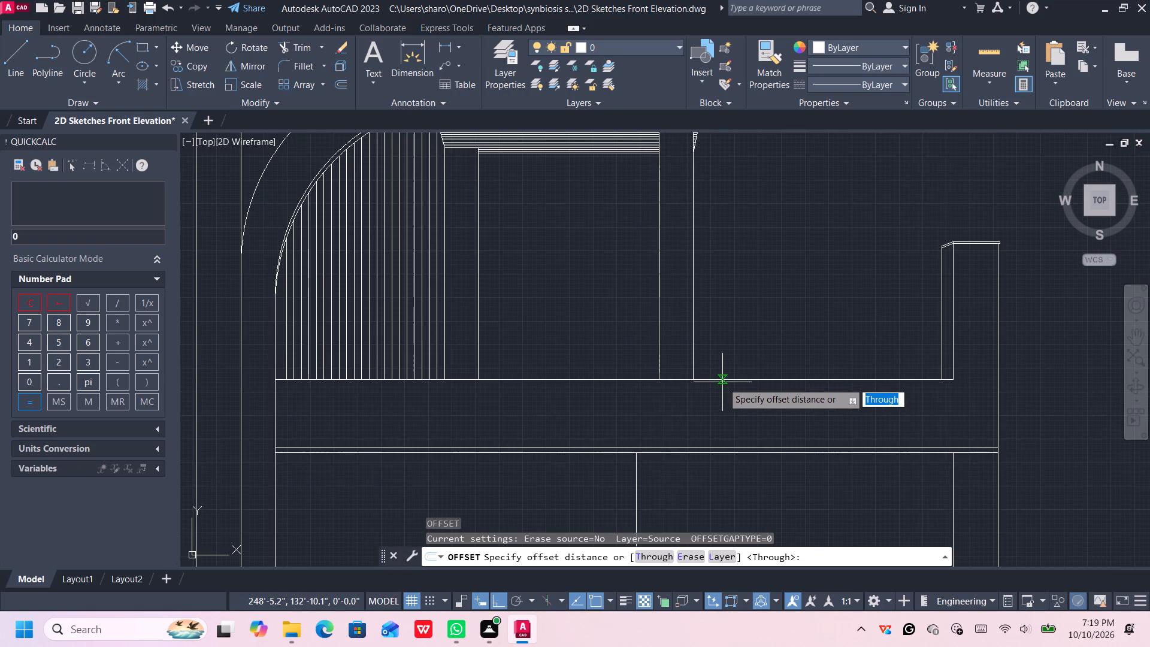
{"action": "left_click", "coordinate": [722, 382]}
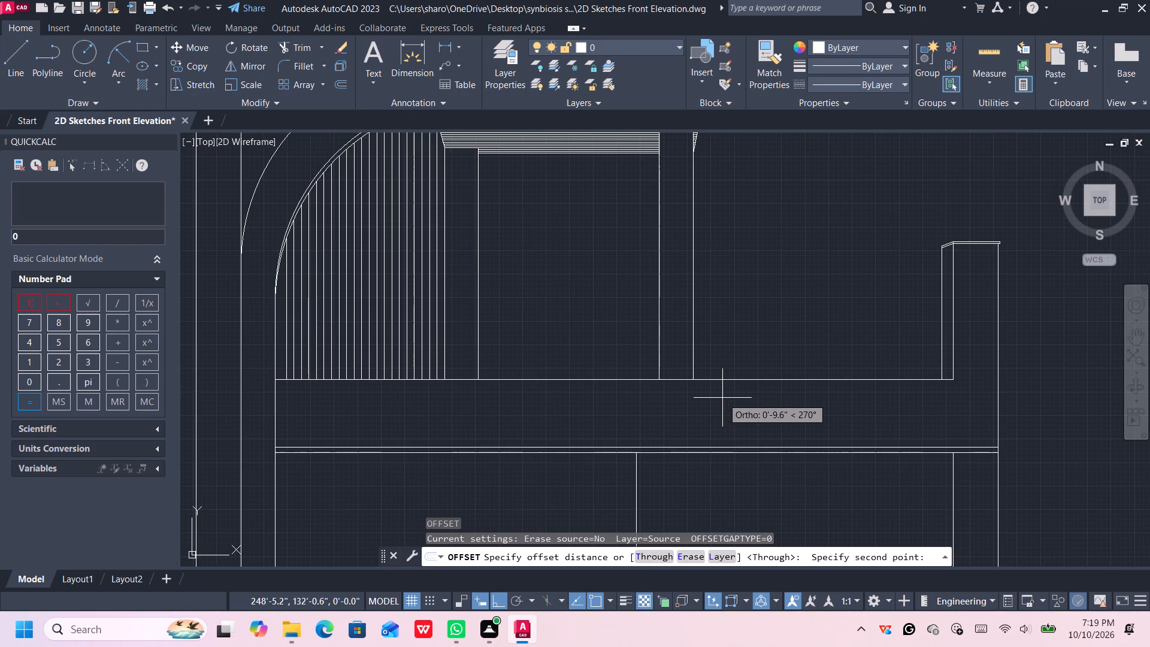
{"action": "key", "text": "2"}
{"action": "key", "text": "shift+quotedbl"}
{"action": "key", "text": "Return"}
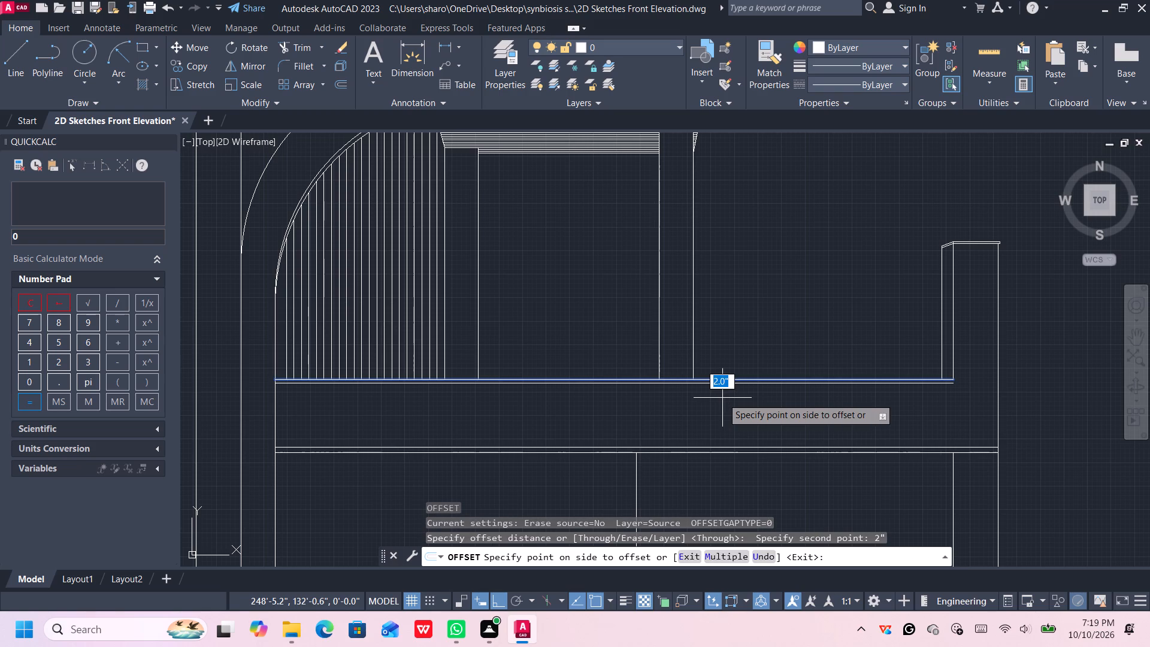
{"action": "left_click", "coordinate": [722, 398]}
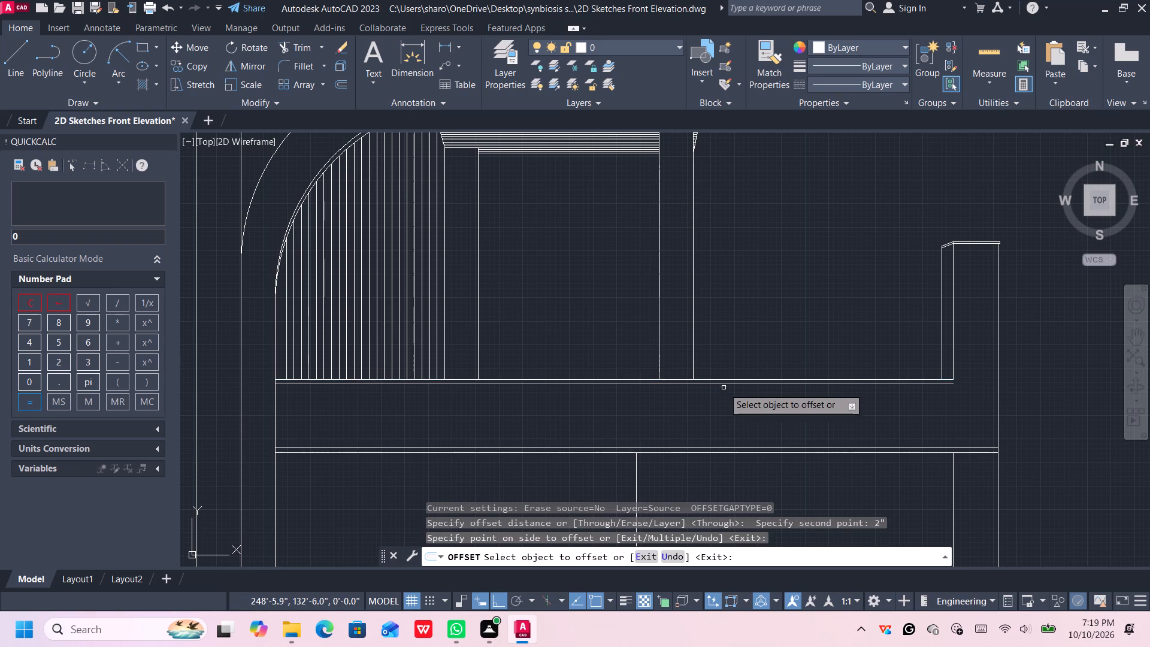
Offset the original upper floor line 4' upward, and offset the resulting line another 2" upward to form a double rail line.
{"action": "left_click", "coordinate": [727, 379]}
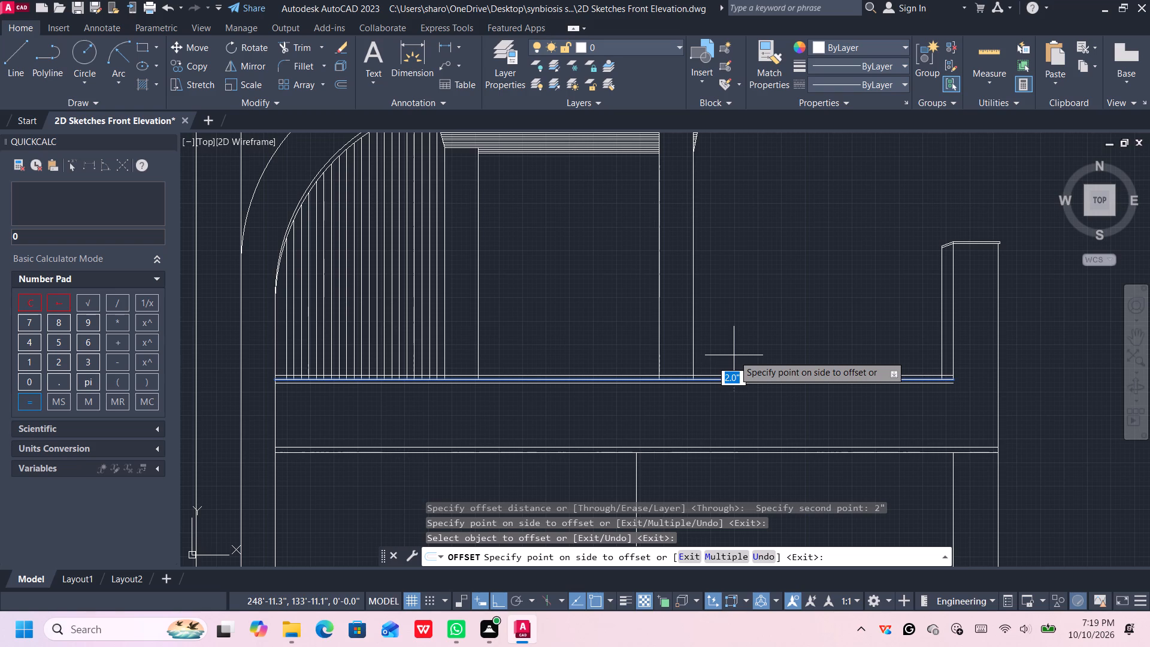
{"action": "type", "text": "4'"}
{"action": "key", "text": "Return"}
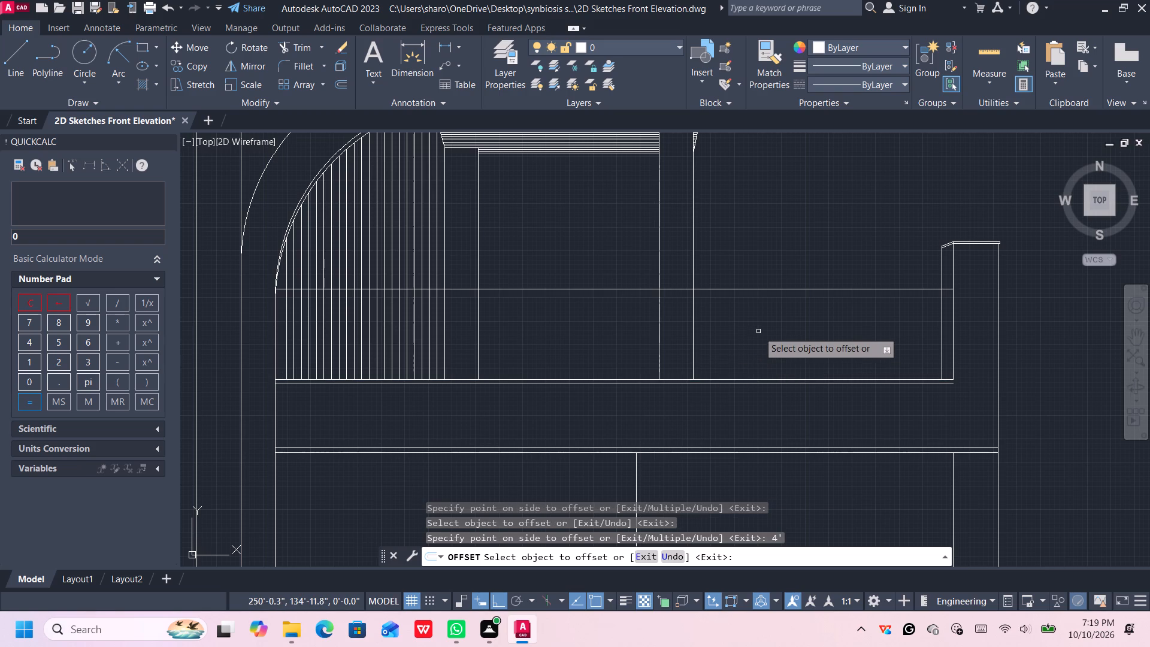
{"action": "left_click", "coordinate": [760, 289]}
{"action": "left_click", "coordinate": [761, 267]}
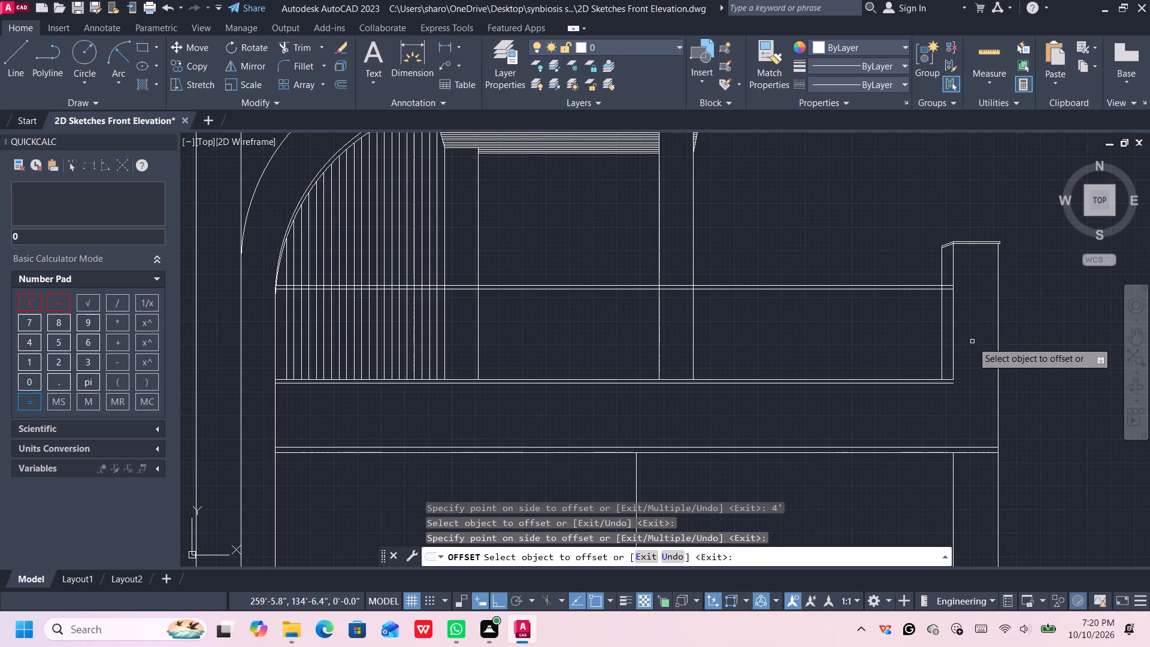
{"action": "middle_click_drag", "start_coordinate": [967, 319], "coordinate": [970, 332]}
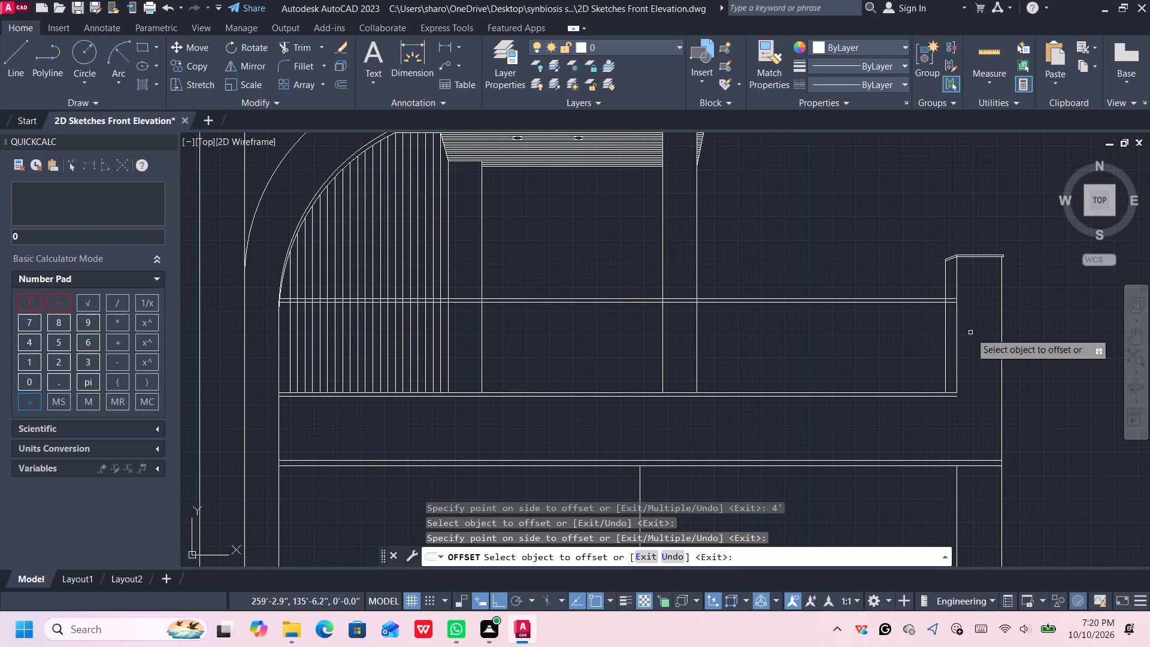
Draw a line cap at the parapet-pier end of the double floor line, projecting 1" outward, 2" down, and back to the lower line.
{"action": "scroll", "coordinate": [967, 343], "scroll_direction": "down", "scroll_amount": 1}
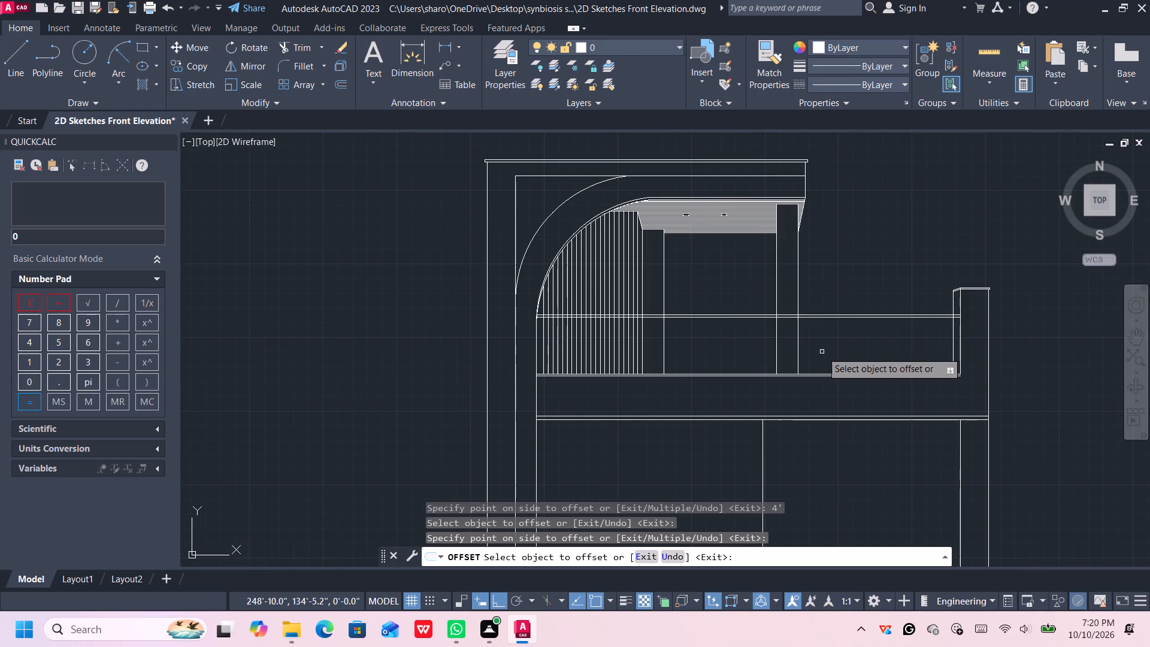
{"action": "scroll", "coordinate": [967, 349], "scroll_direction": "up", "scroll_amount": 2}
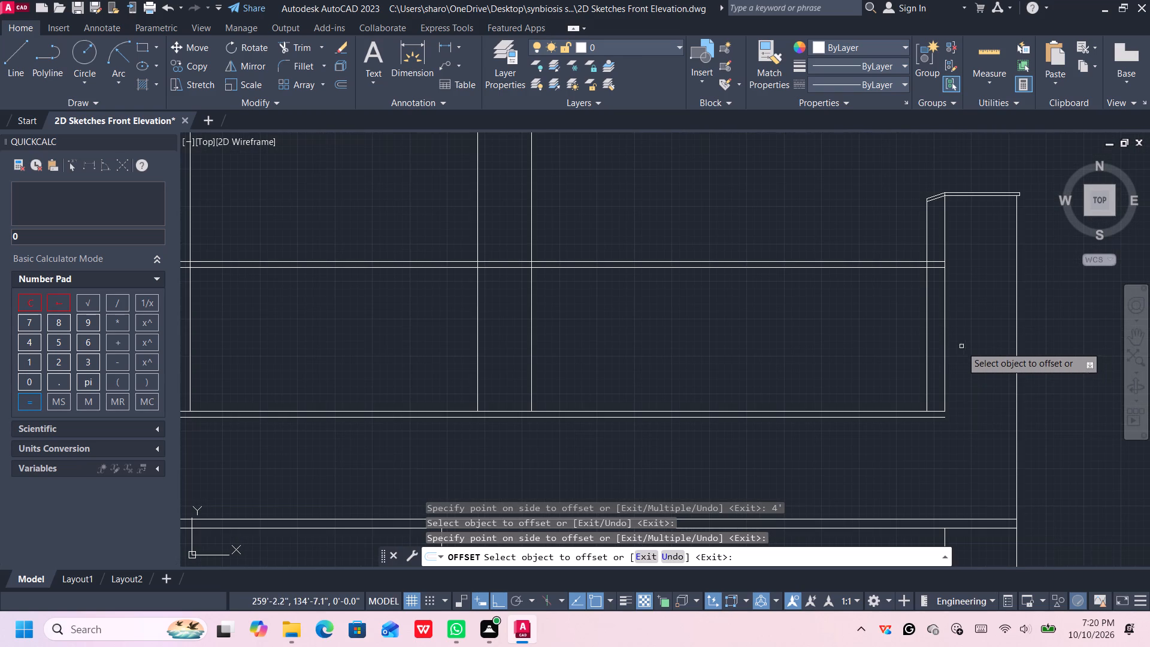
{"action": "key", "text": "space"}
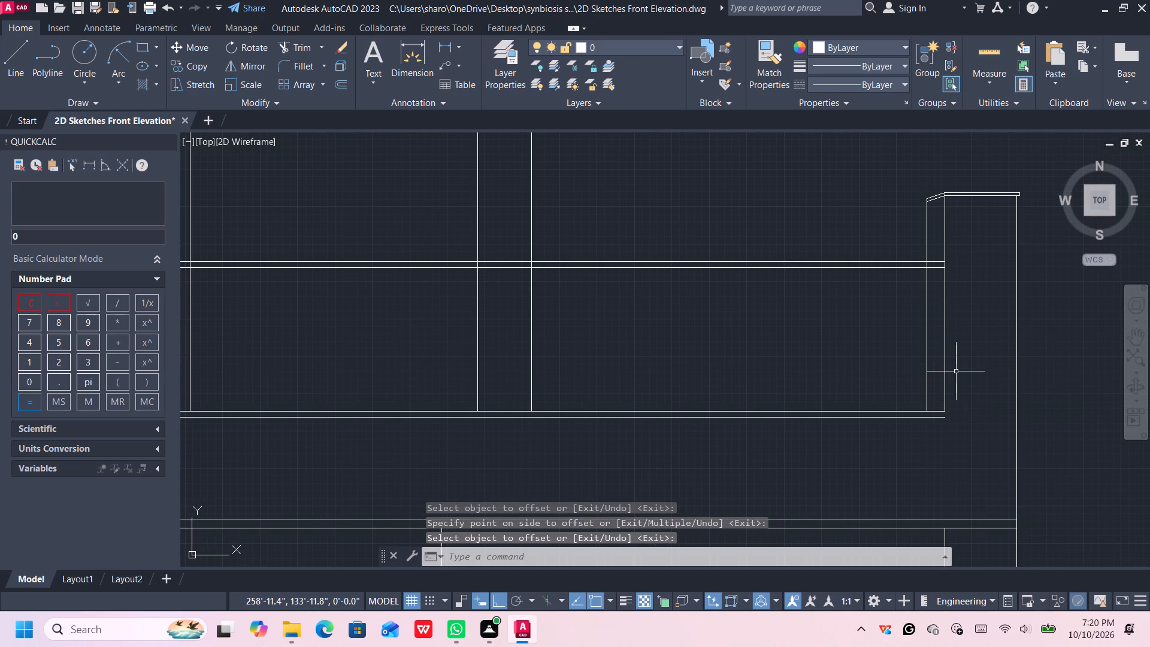
{"action": "key", "text": "l"}
{"action": "key", "text": "Return"}
{"action": "scroll", "coordinate": [934, 417], "scroll_direction": "up", "scroll_amount": 1}
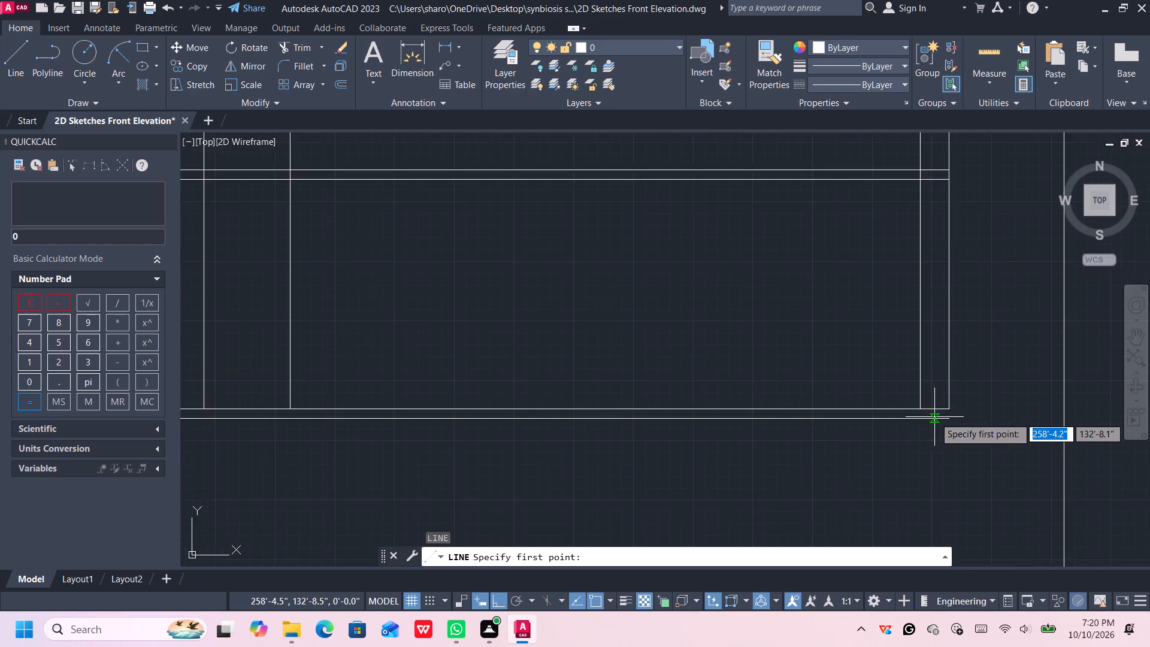
{"action": "scroll", "coordinate": [934, 417], "scroll_direction": "up", "scroll_amount": 2}
{"action": "left_click", "coordinate": [964, 399]}
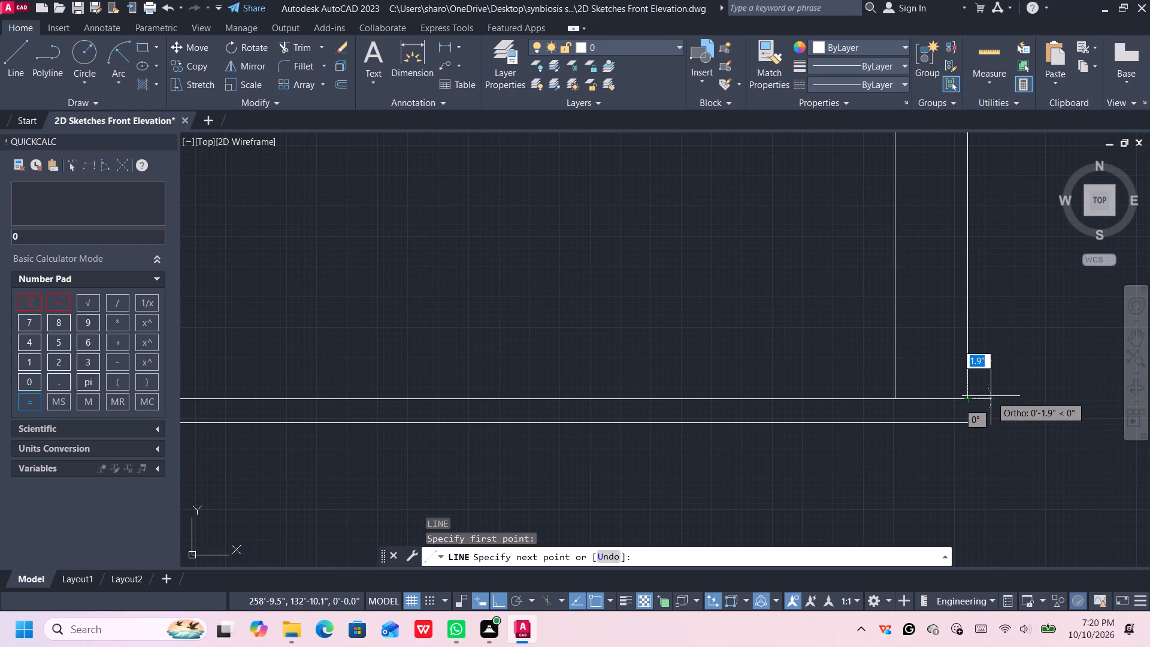
{"action": "type", "text": "1\""}
{"action": "key", "text": "Return"}
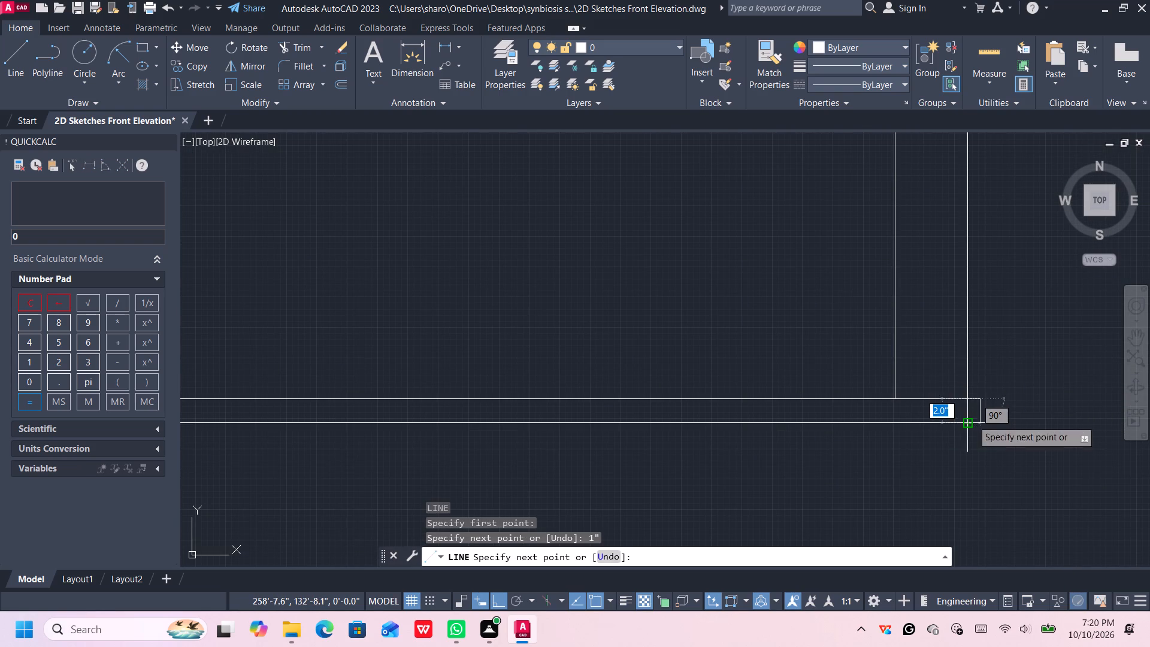
{"action": "scroll", "coordinate": [976, 426], "scroll_direction": "up", "scroll_amount": 2}
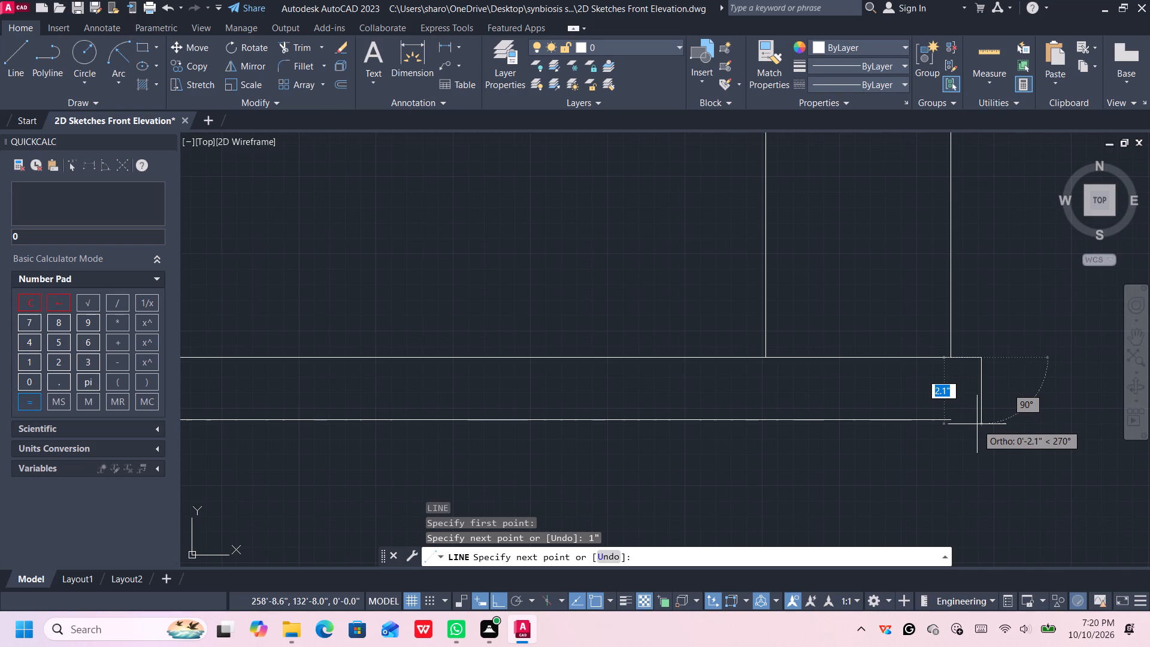
{"action": "type", "text": "2\""}
{"action": "key", "text": "Return"}
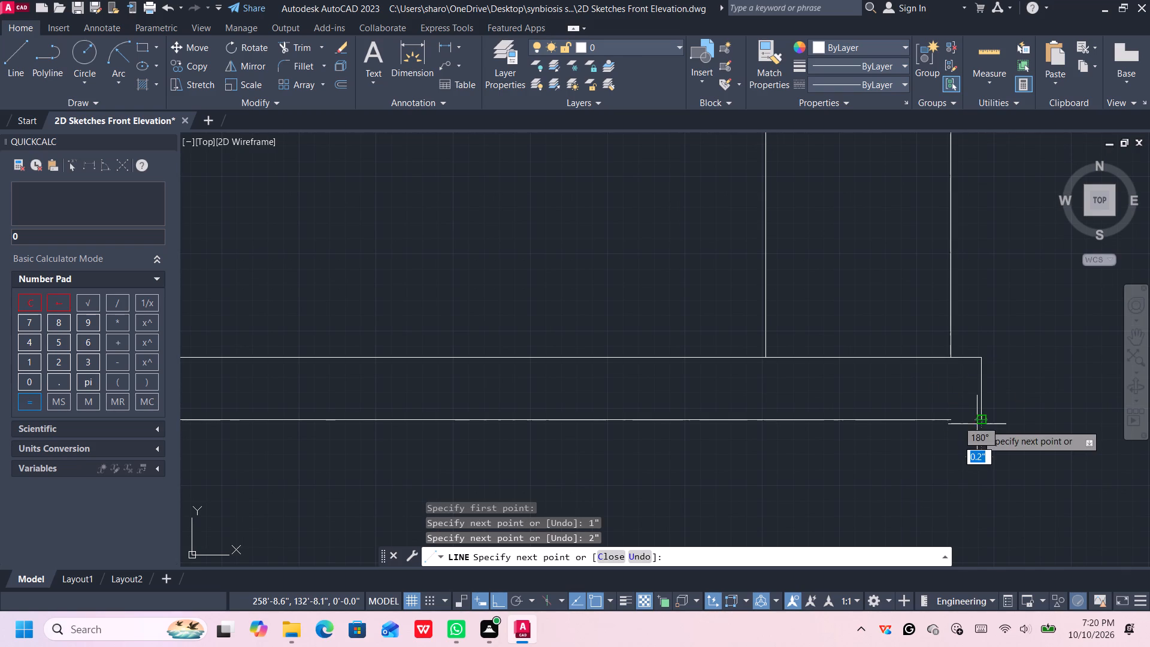
{"action": "left_click", "coordinate": [948, 419]}
{"action": "key", "text": "Escape"}
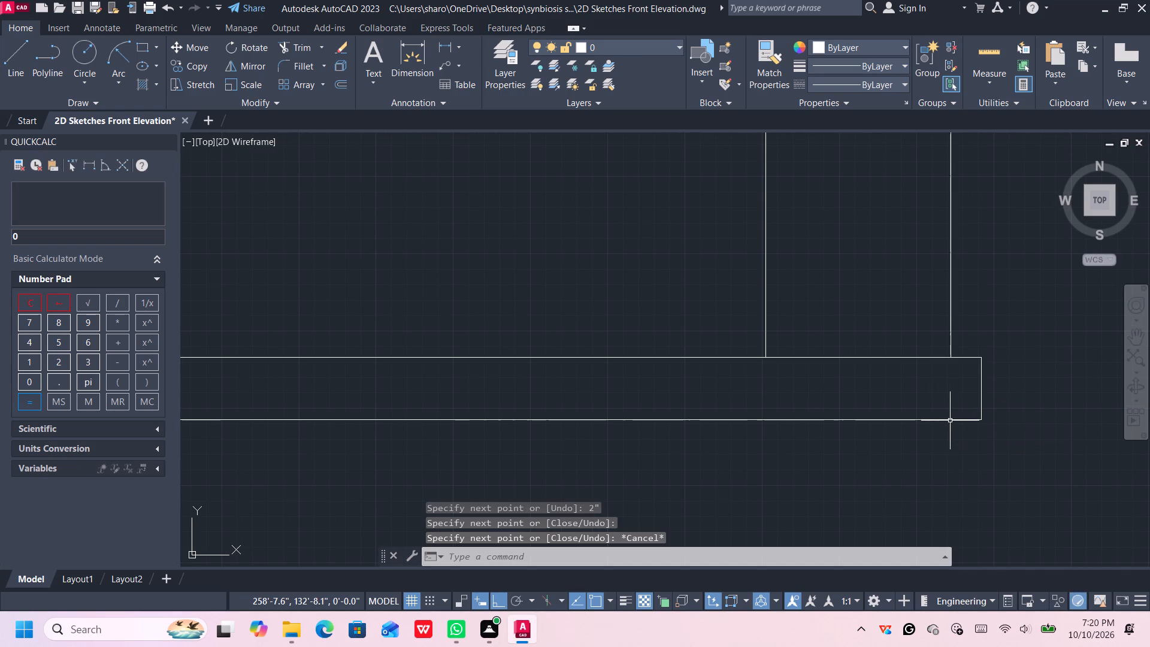
{"action": "scroll", "coordinate": [950, 421], "scroll_direction": "down", "scroll_amount": 5}
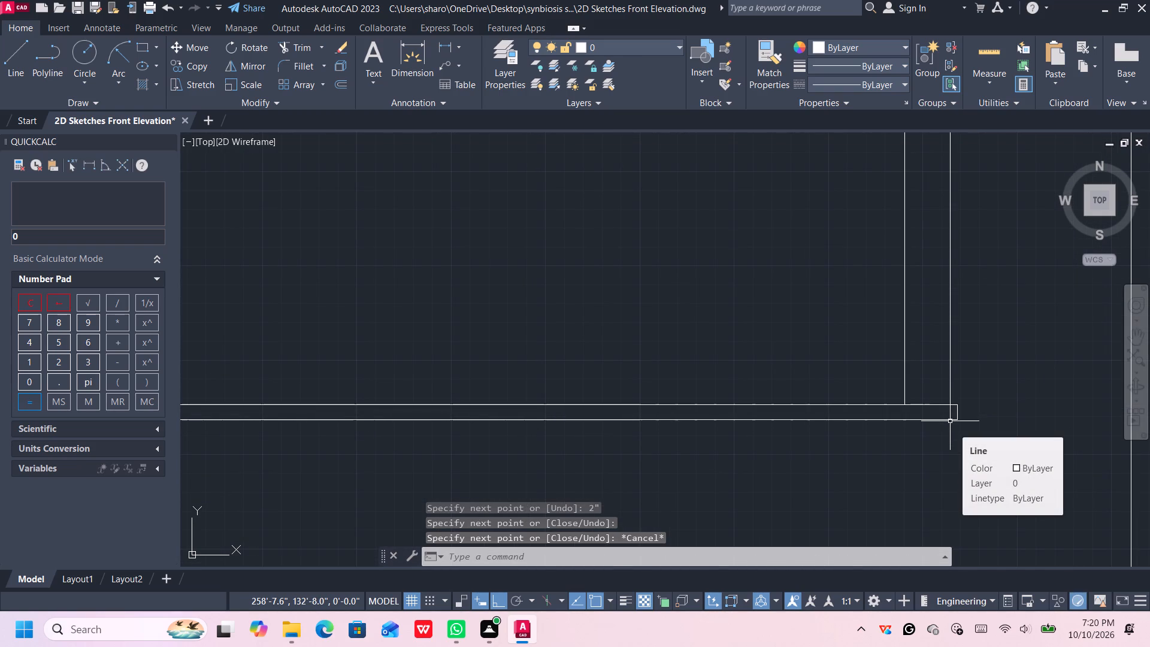
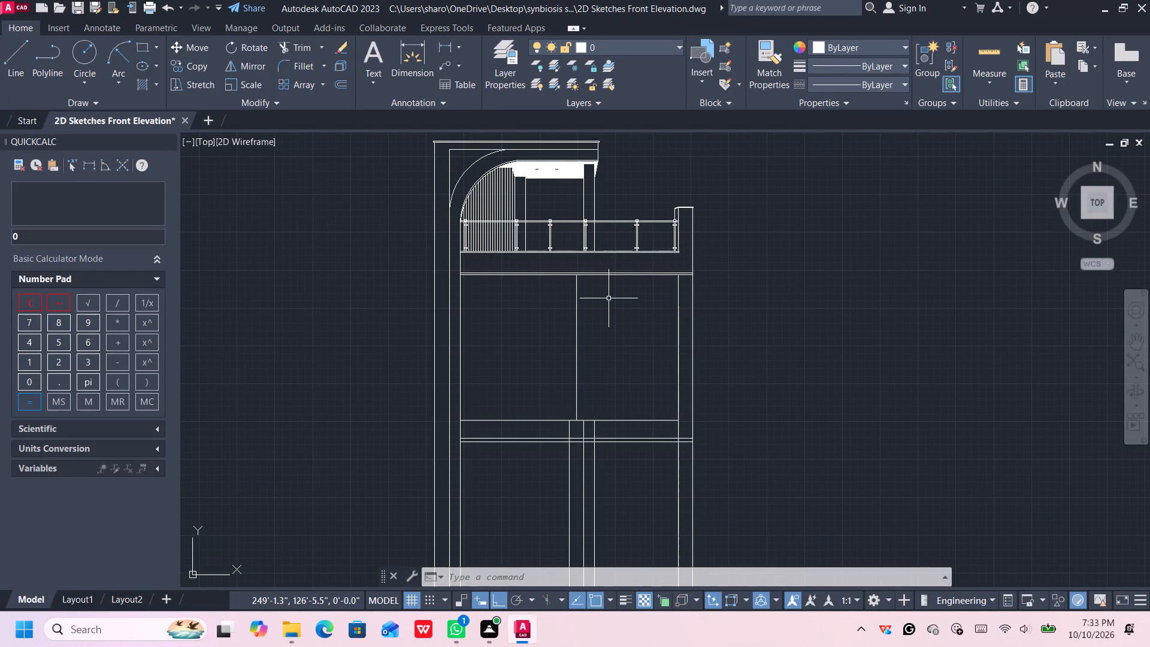
Offset the lower line of the slab below the top-floor railing 1' downward.
{"action": "middle_click_drag", "start_coordinate": [609, 300], "coordinate": [625, 323]}
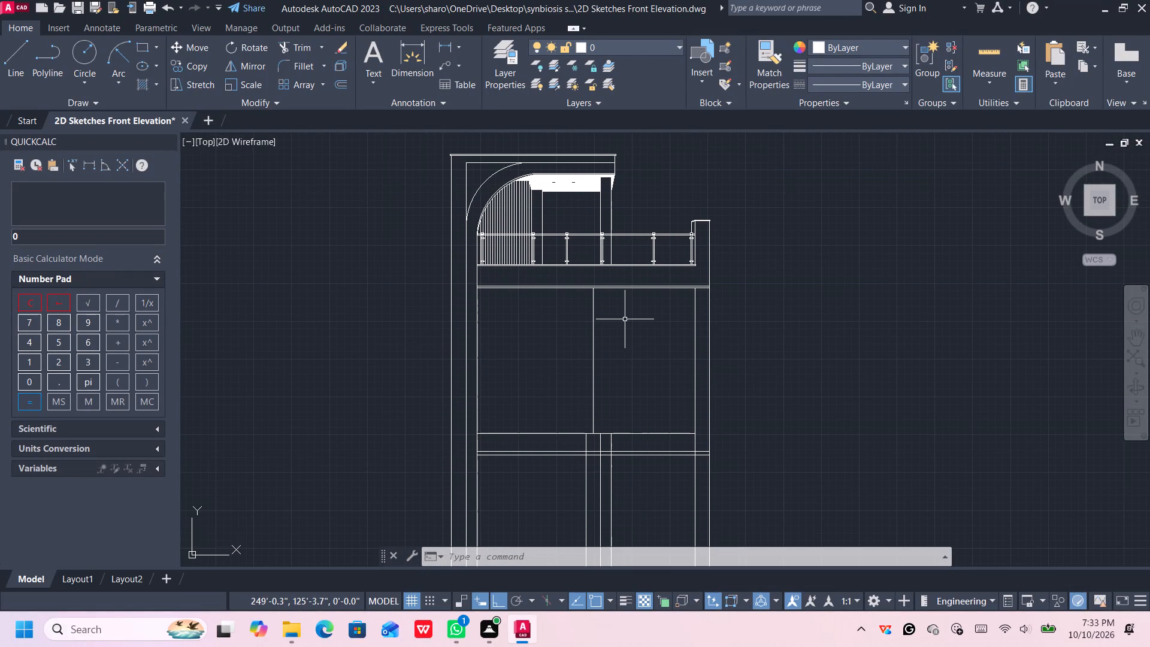
{"action": "scroll", "coordinate": [593, 295], "scroll_direction": "up", "scroll_amount": 1}
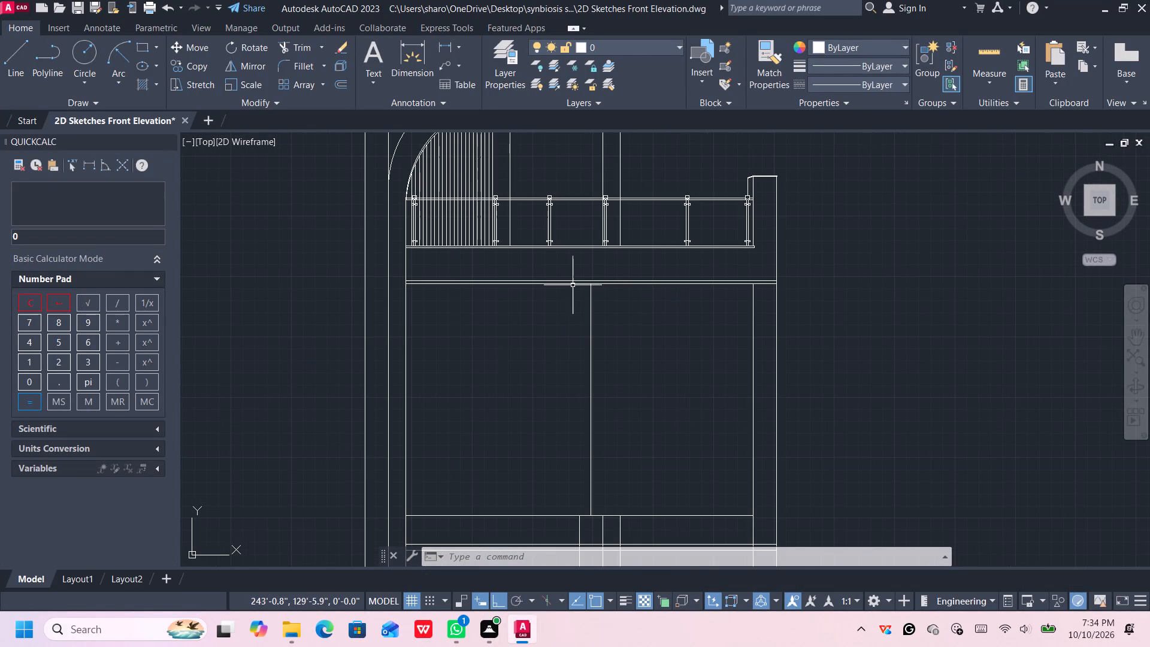
{"action": "left_click", "coordinate": [573, 284]}
{"action": "scroll", "coordinate": [579, 320], "scroll_direction": "up", "scroll_amount": 1}
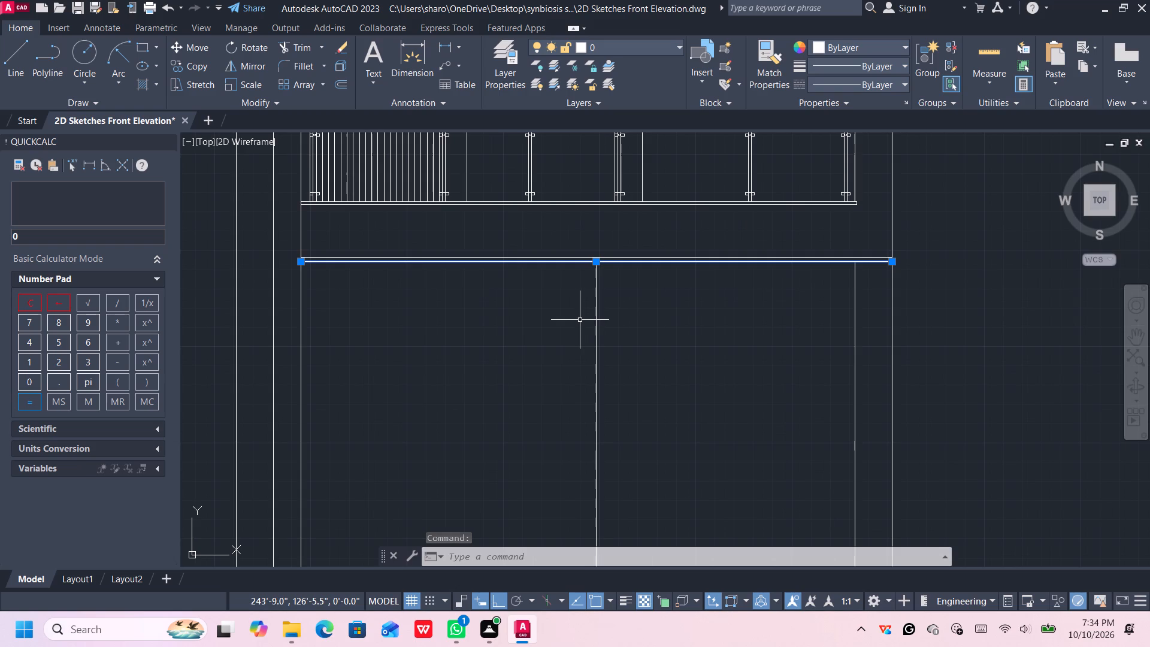
{"action": "key", "text": "o"}
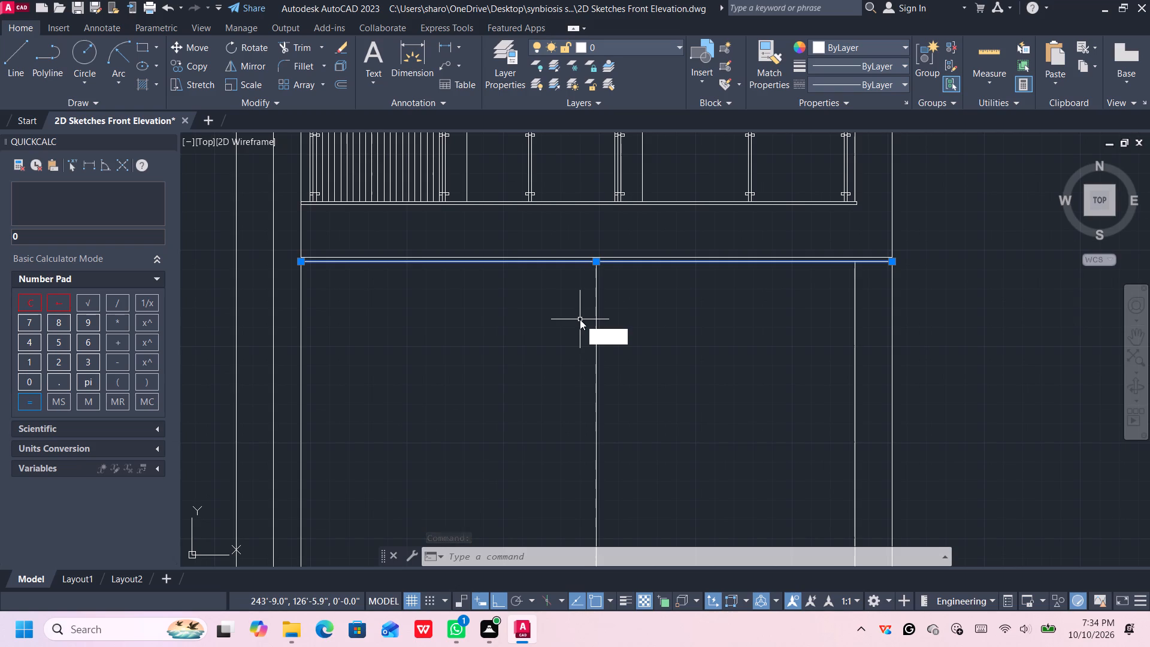
{"action": "key", "text": "Return"}
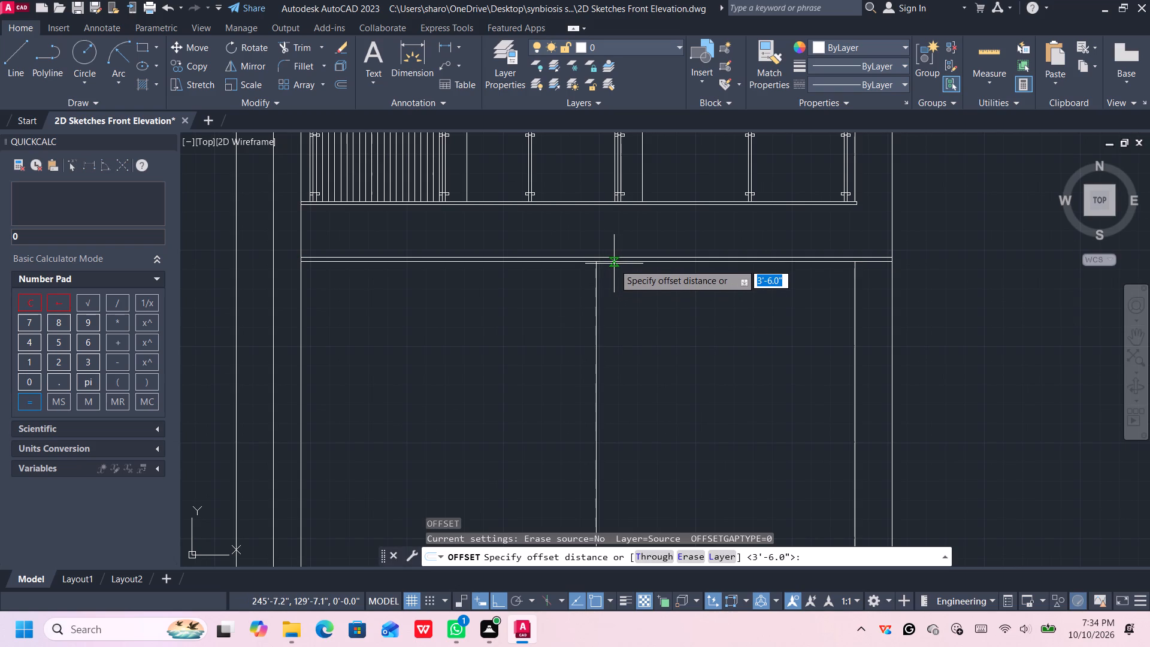
{"action": "left_click", "coordinate": [614, 263]}
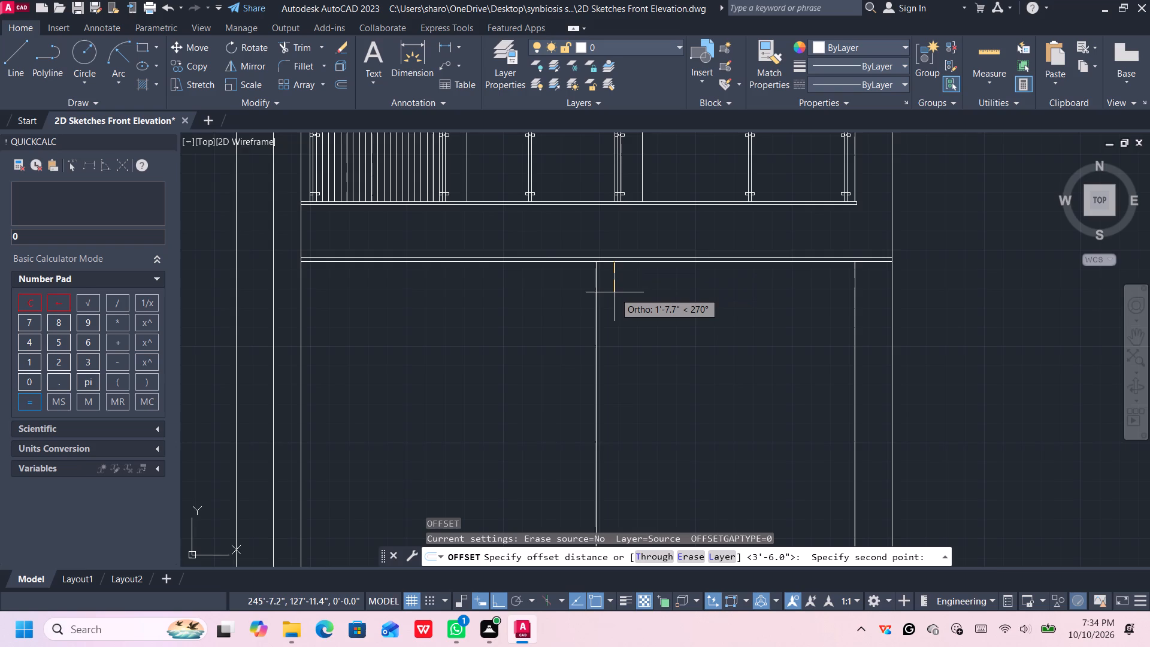
{"action": "scroll", "coordinate": [615, 292], "scroll_direction": "up", "scroll_amount": 1}
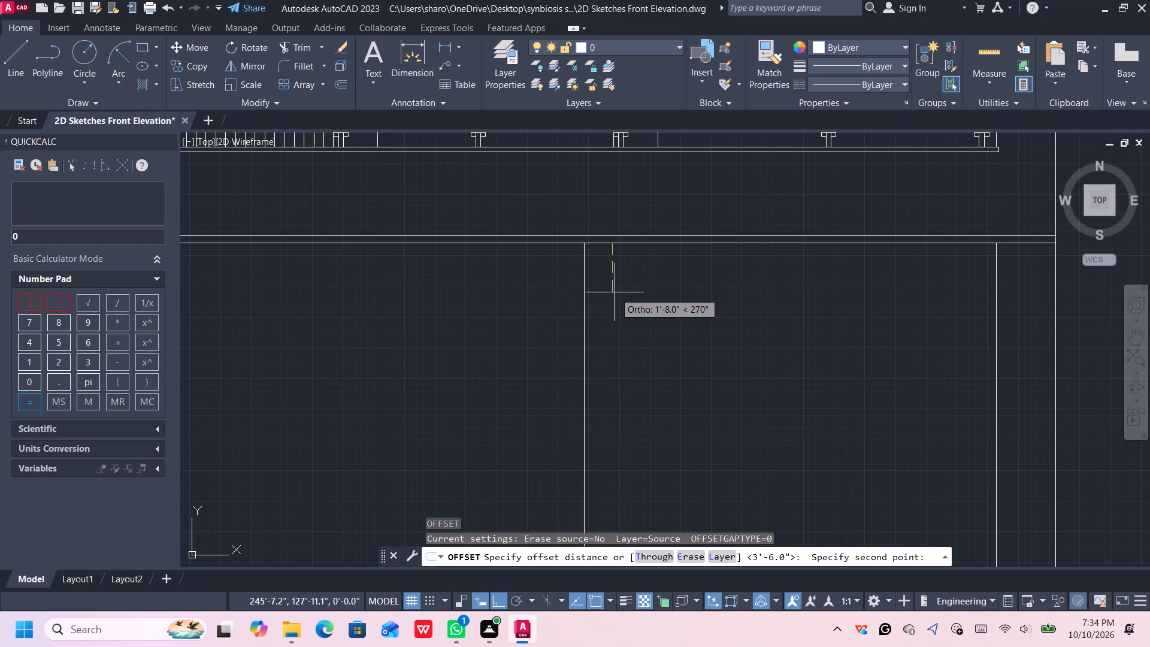
{"action": "type", "text": "1'"}
{"action": "key", "text": "Return"}
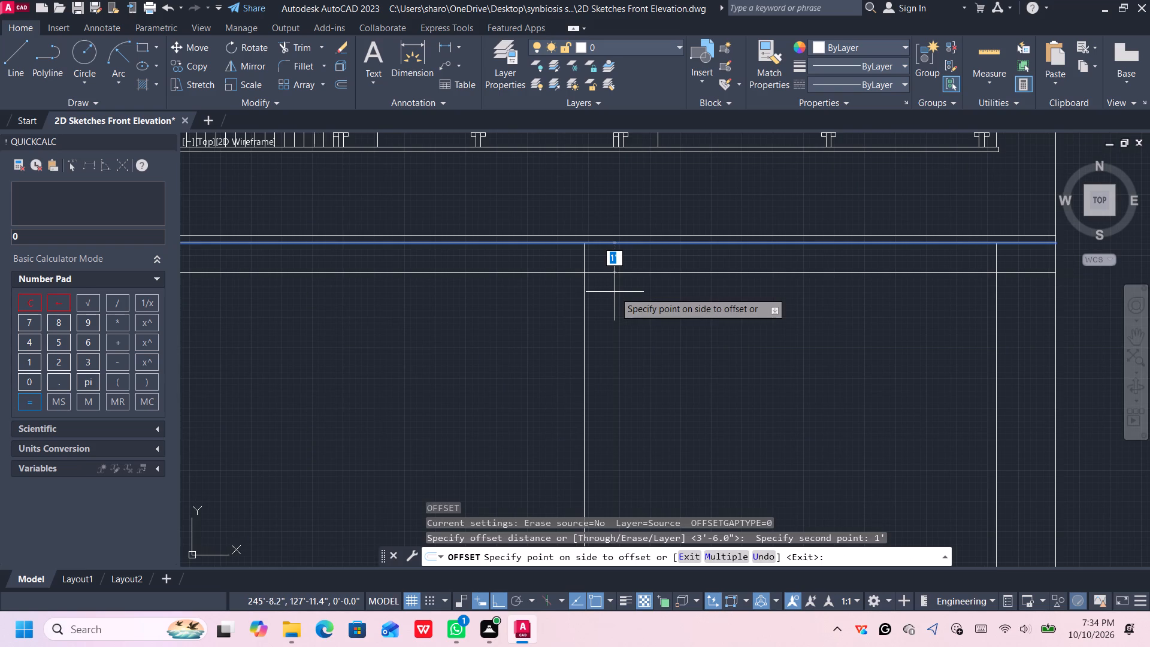
{"action": "scroll", "coordinate": [615, 292], "scroll_direction": "up", "scroll_amount": 1}
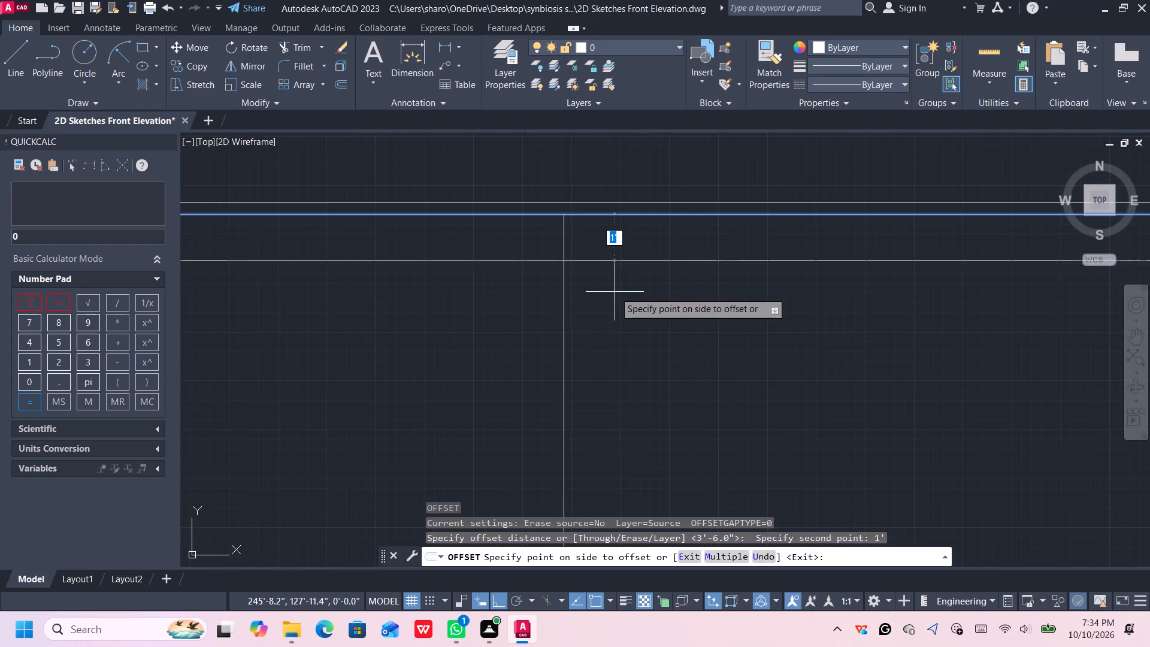
{"action": "left_click", "coordinate": [615, 292]}
Offset the same lower slab line 2' downward.
{"action": "scroll", "coordinate": [615, 292], "scroll_direction": "down", "scroll_amount": 2}
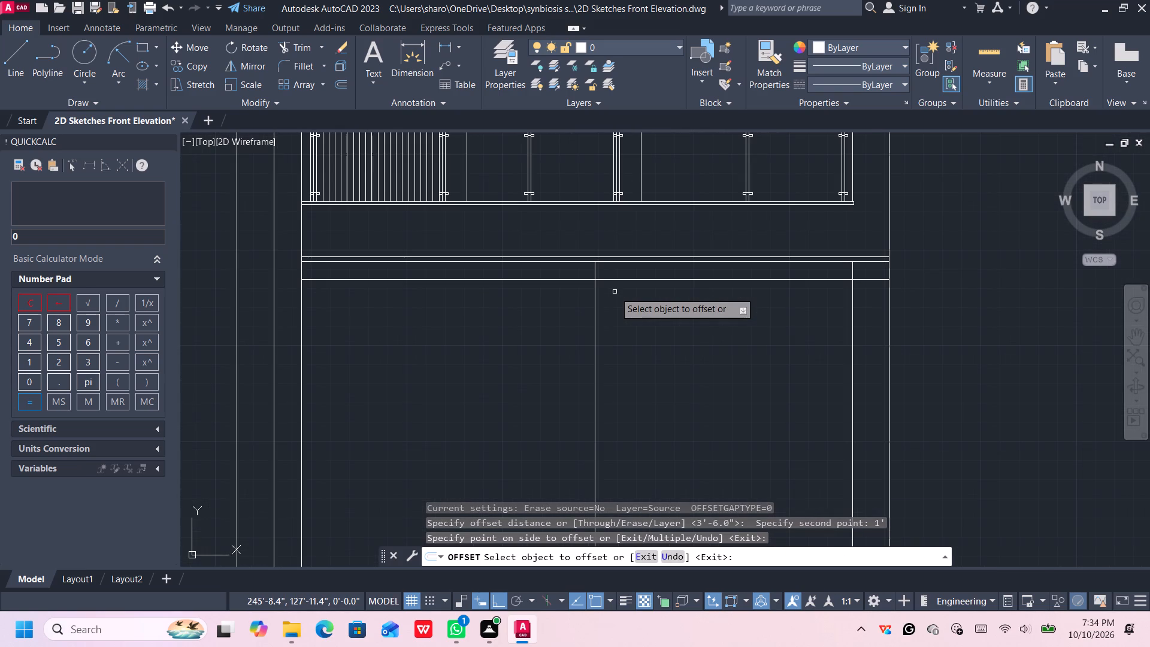
{"action": "left_click", "coordinate": [627, 263]}
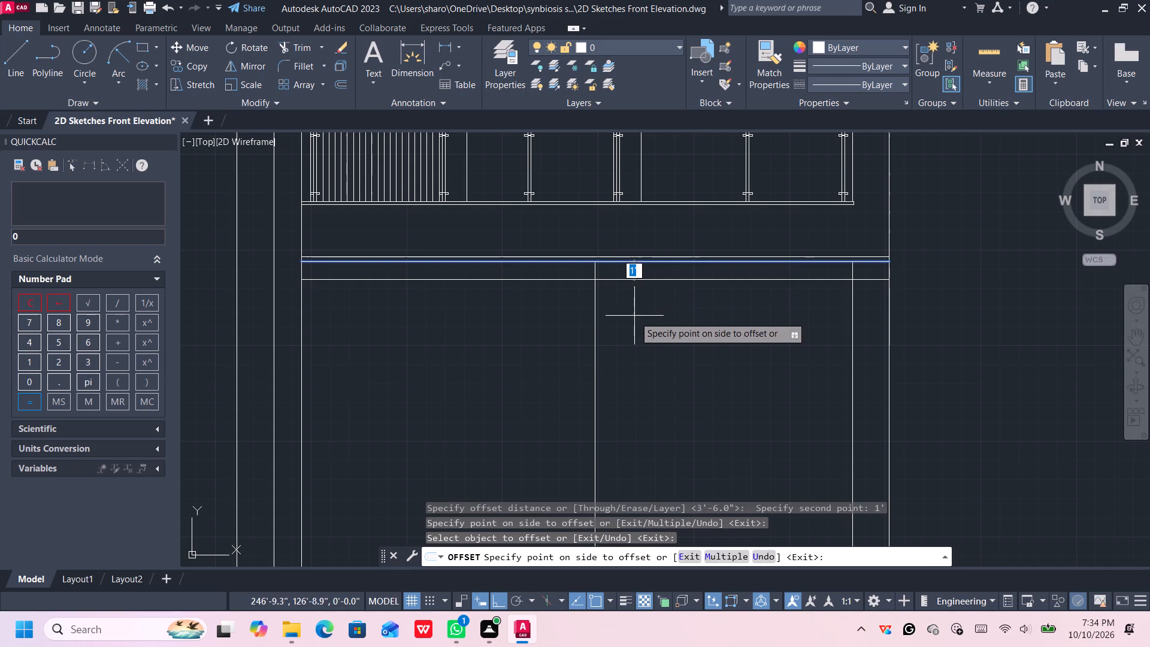
{"action": "type", "text": "2'"}
{"action": "key", "text": "Return"}
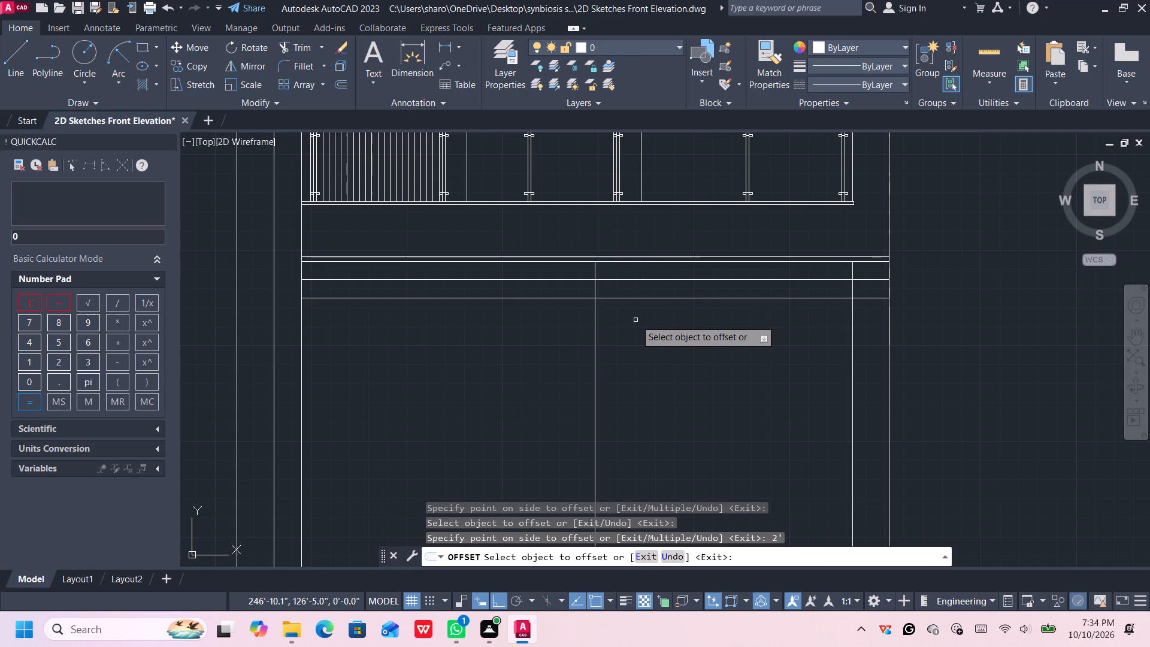
{"action": "key", "text": "Escape"}
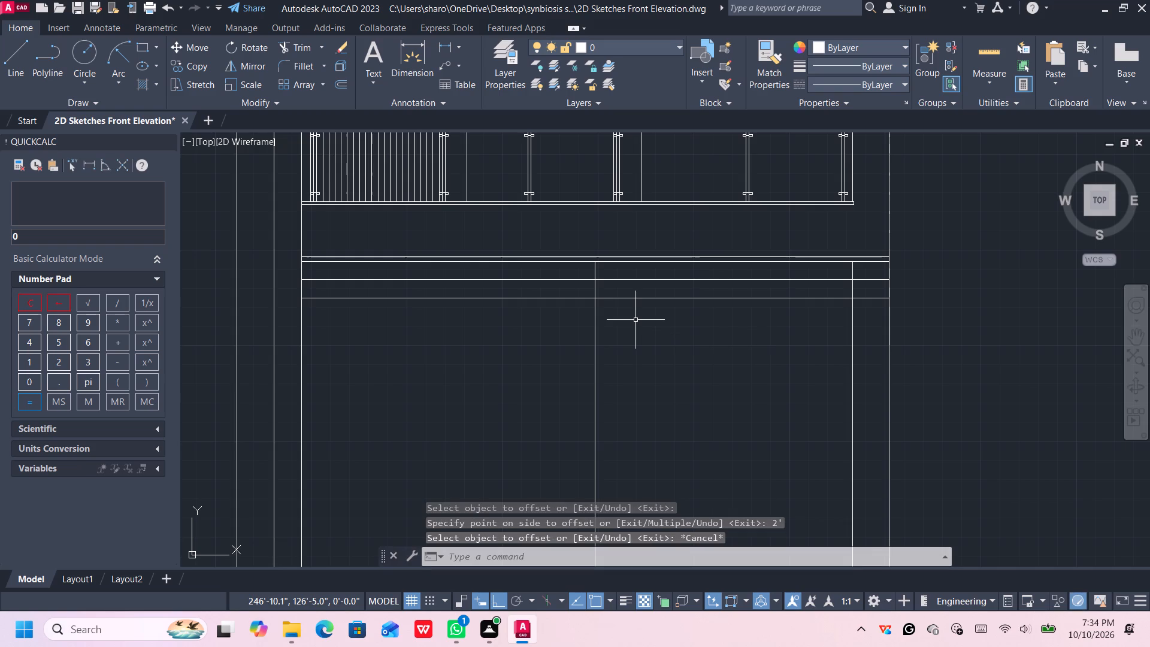
Trim the 2' offset line right of the central vertical and the 1' offset line between the two right-hand wall lines.
{"action": "type", "text": "tr"}
{"action": "key", "text": "Return"}
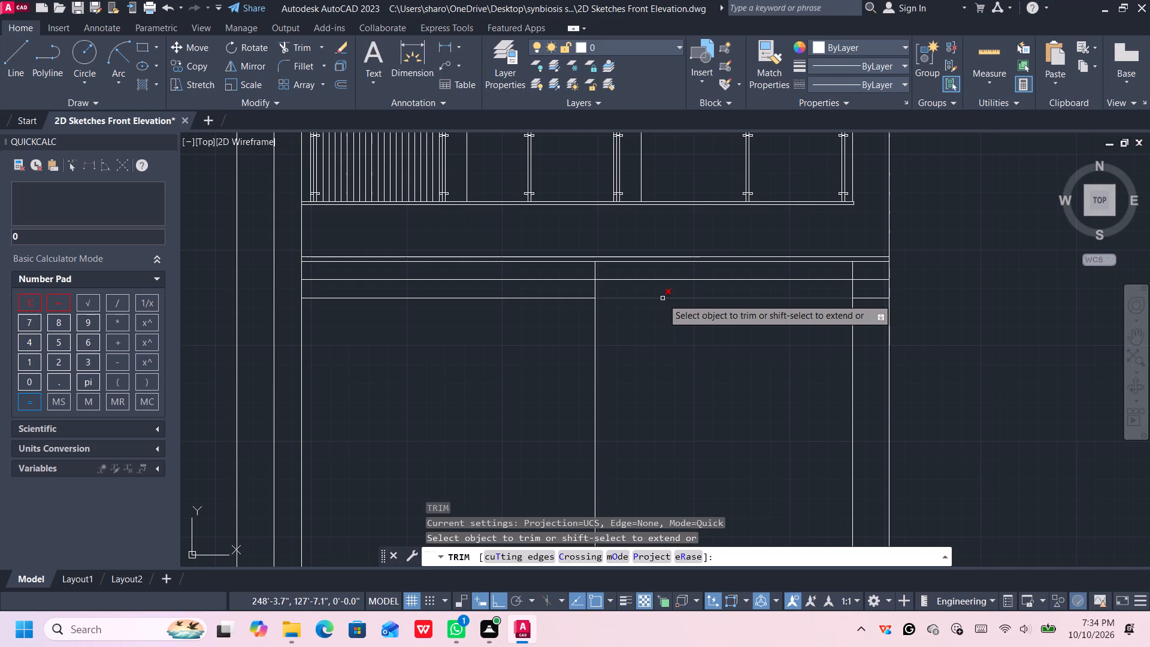
{"action": "left_click", "coordinate": [662, 298]}
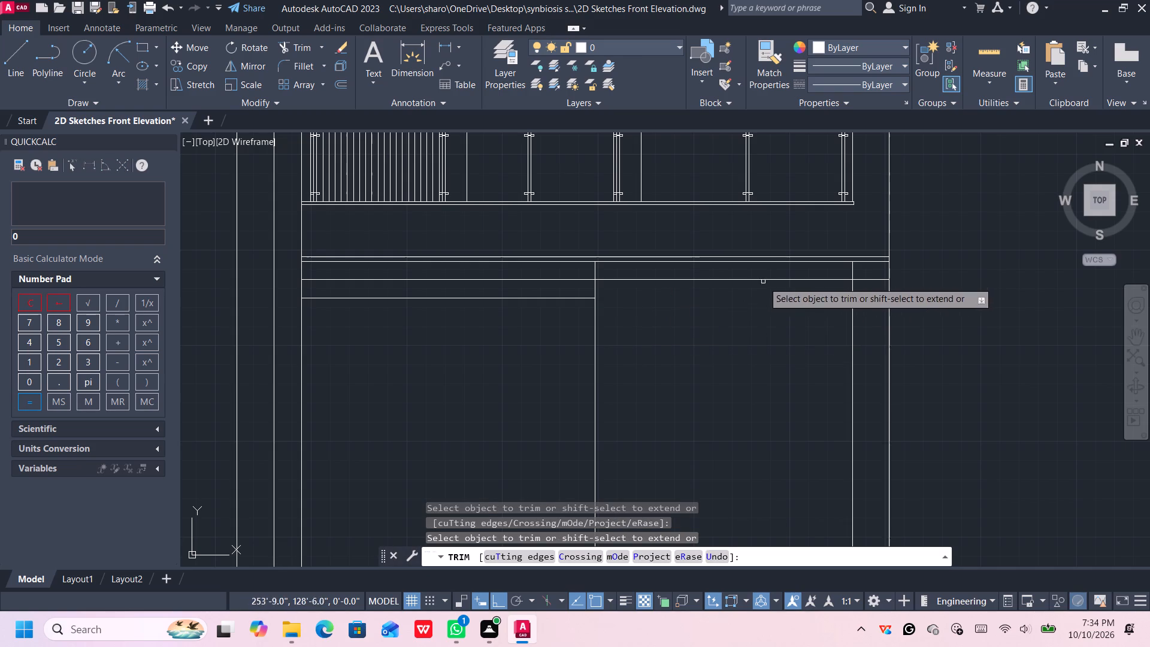
{"action": "left_click", "coordinate": [869, 271]}
{"action": "left_click", "coordinate": [871, 303]}
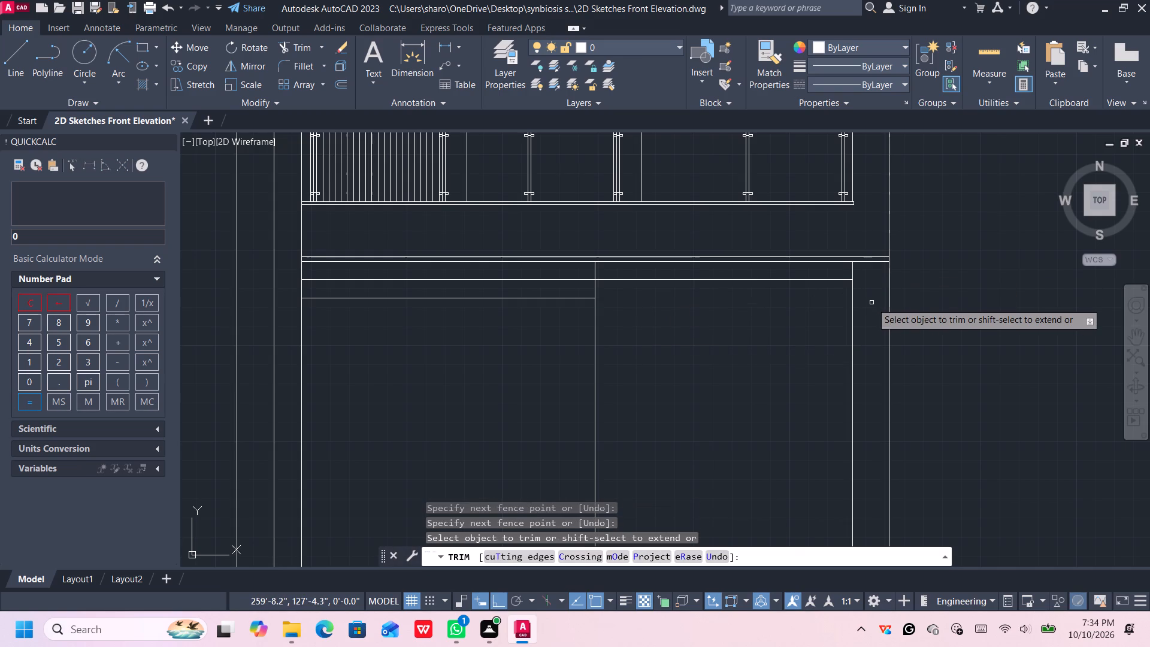
{"action": "key", "text": "Escape"}
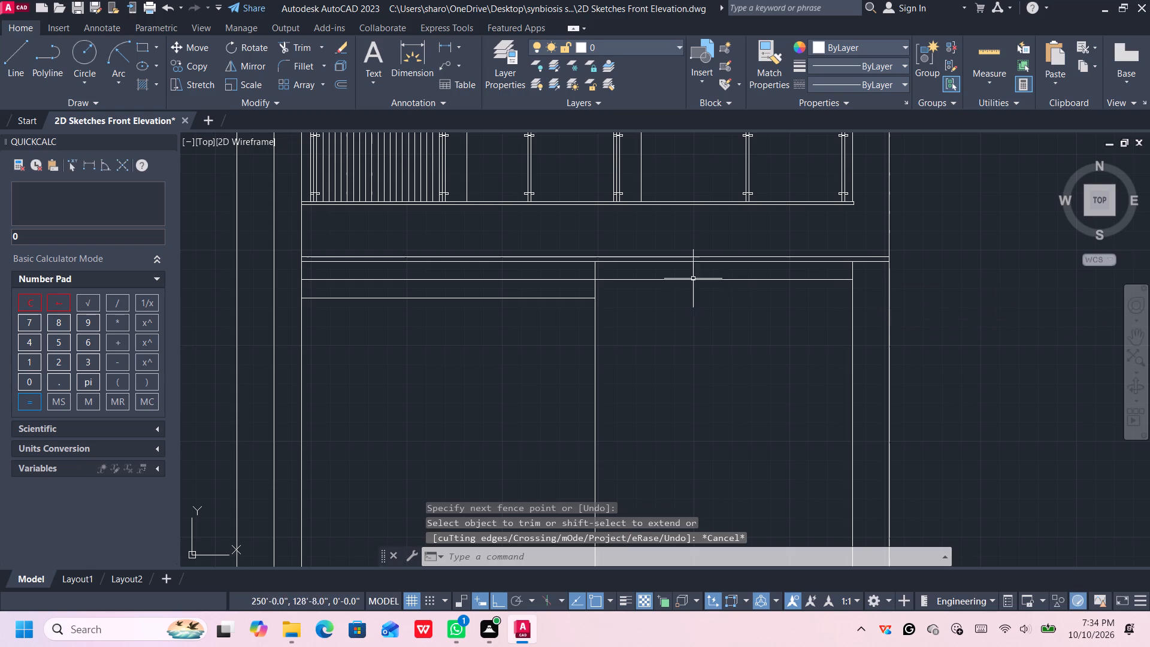
Trim the 1' offset line left of the central vertical, and the vertical's short stub above that line, forming a stepped ceiling.
{"action": "type", "text": "tr"}
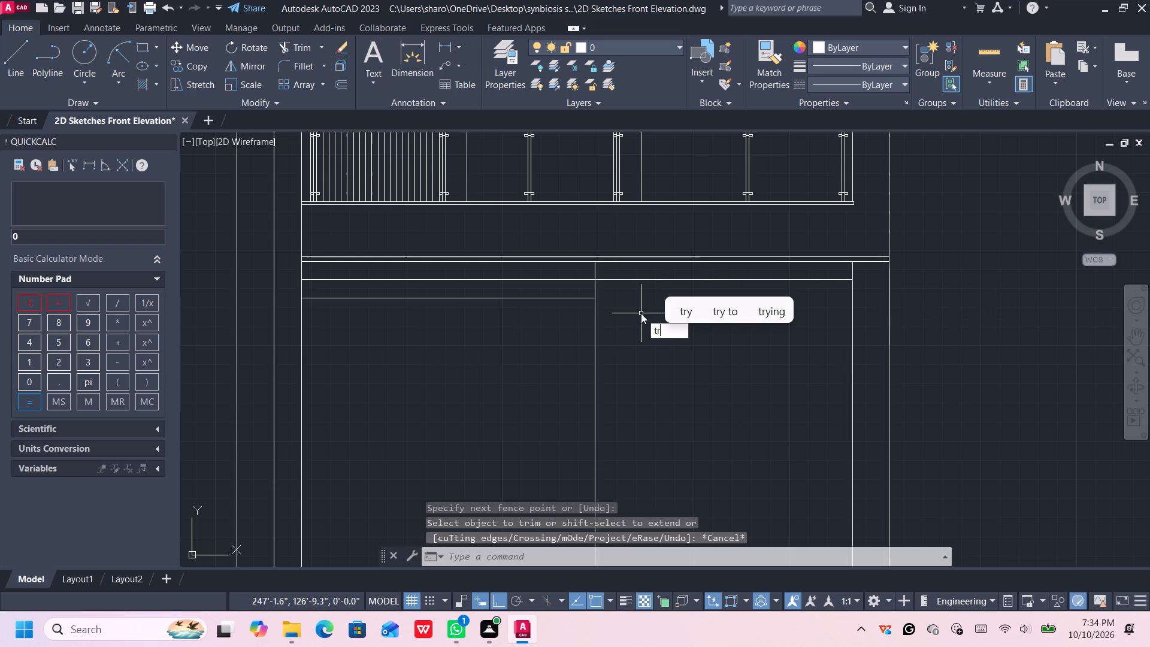
{"action": "key", "text": "Return"}
{"action": "left_click", "coordinate": [561, 272]}
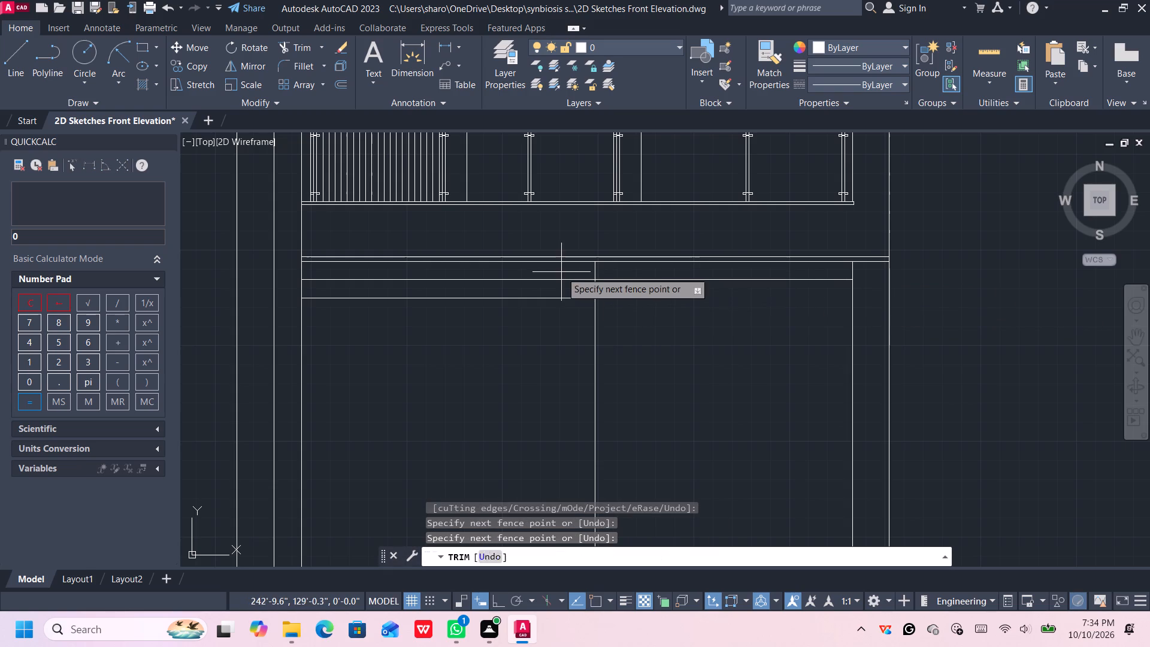
{"action": "left_click", "coordinate": [560, 286]}
{"action": "left_click", "coordinate": [602, 273]}
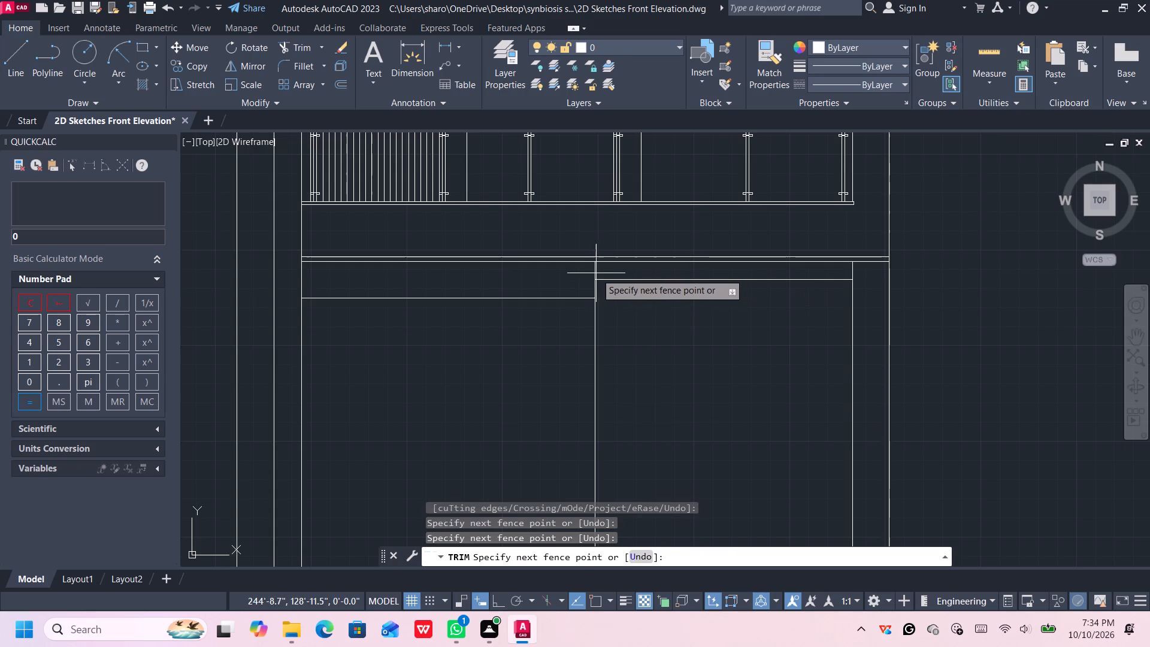
{"action": "left_click", "coordinate": [592, 273]}
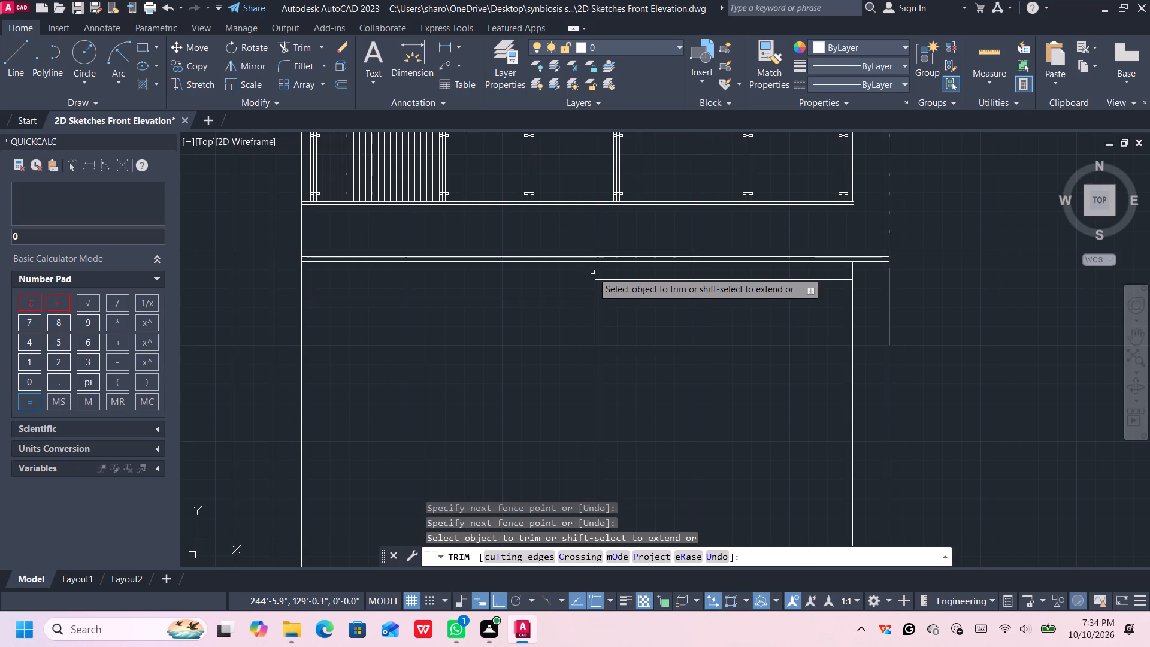
{"action": "key", "text": "space"}
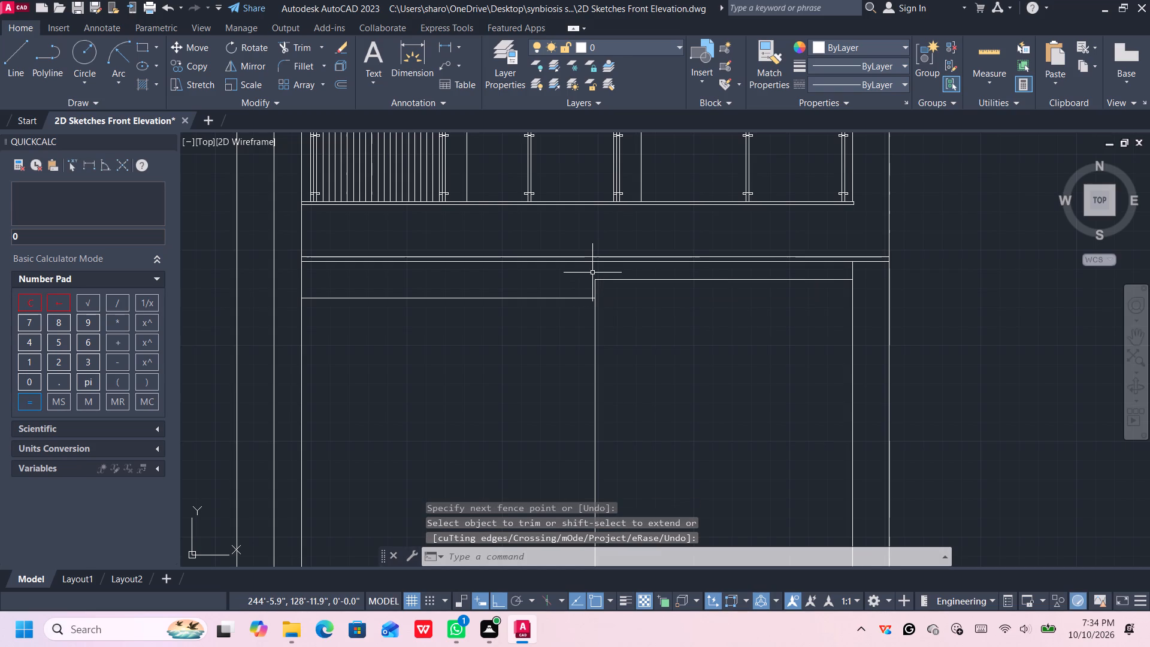
Copy the left ellipse light in the top-floor slatted ceiling to the clipboard.
{"action": "scroll", "coordinate": [608, 217], "scroll_direction": "down", "scroll_amount": 2}
{"action": "middle_click_drag", "start_coordinate": [613, 234], "coordinate": [638, 307]}
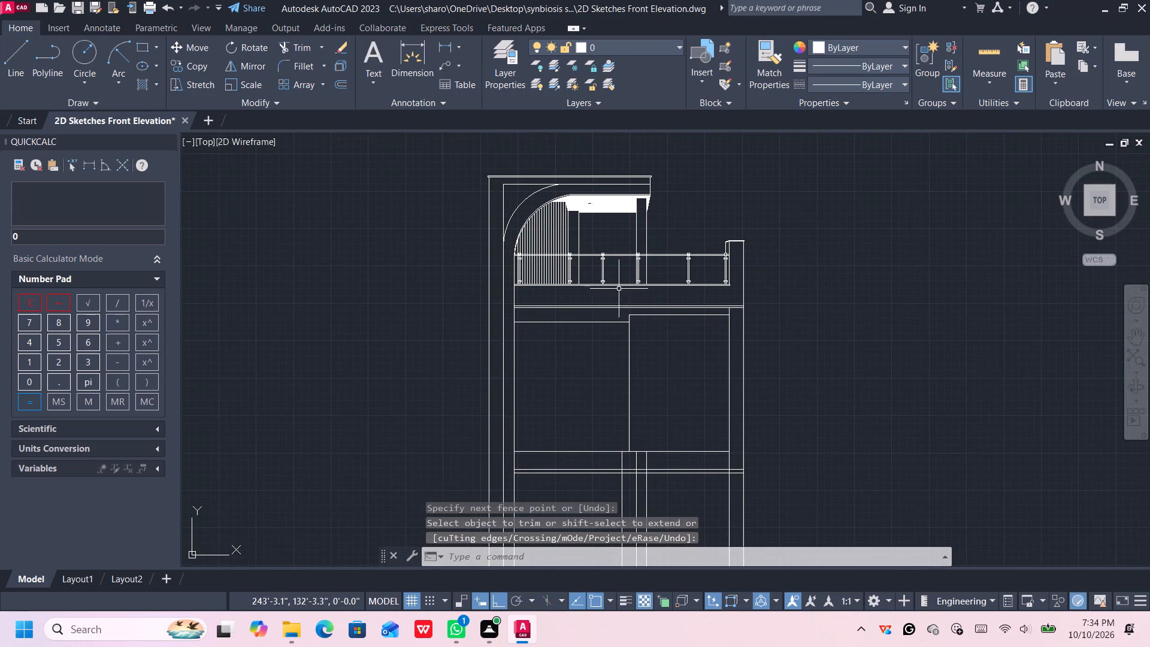
{"action": "scroll", "coordinate": [594, 225], "scroll_direction": "up", "scroll_amount": 2}
{"action": "scroll", "coordinate": [578, 196], "scroll_direction": "down", "scroll_amount": 1}
{"action": "scroll", "coordinate": [578, 197], "scroll_direction": "up", "scroll_amount": 2}
{"action": "scroll", "coordinate": [578, 197], "scroll_direction": "down", "scroll_amount": 1}
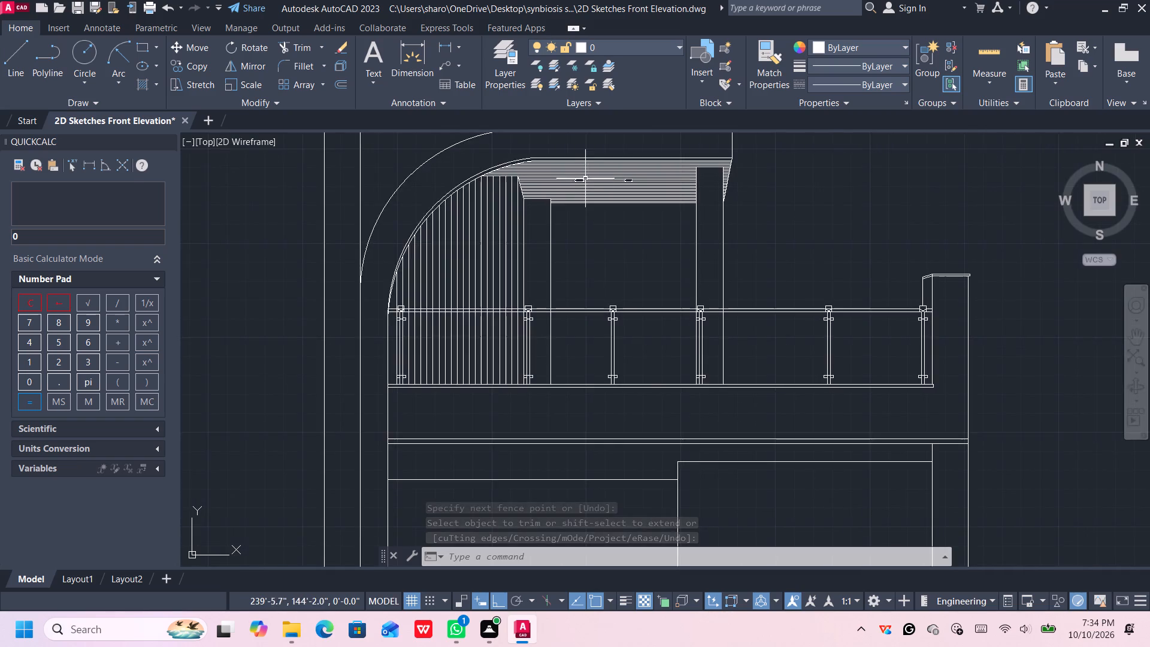
{"action": "scroll", "coordinate": [585, 176], "scroll_direction": "up", "scroll_amount": 3}
{"action": "left_click", "coordinate": [565, 194]}
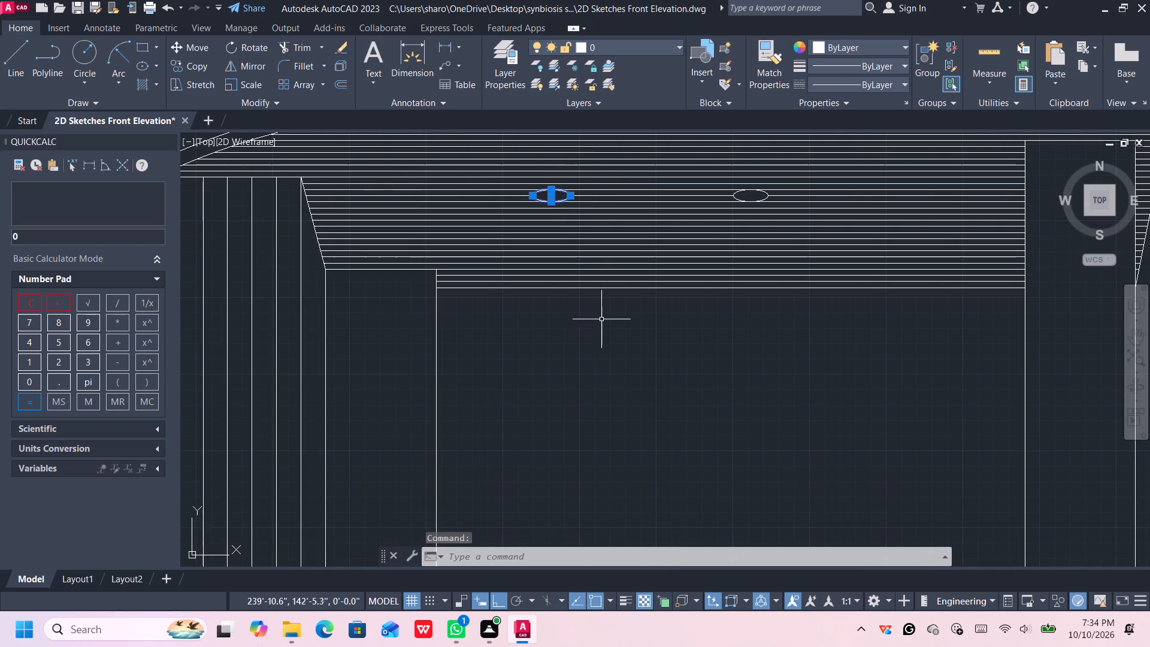
{"action": "key", "text": "ctrl+c"}
Paste the ellipse light near the left end of the 2' band below the slab, roughly midway in its height.
{"action": "scroll", "coordinate": [600, 337], "scroll_direction": "up", "scroll_amount": 1}
{"action": "scroll", "coordinate": [600, 338], "scroll_direction": "down", "scroll_amount": 2}
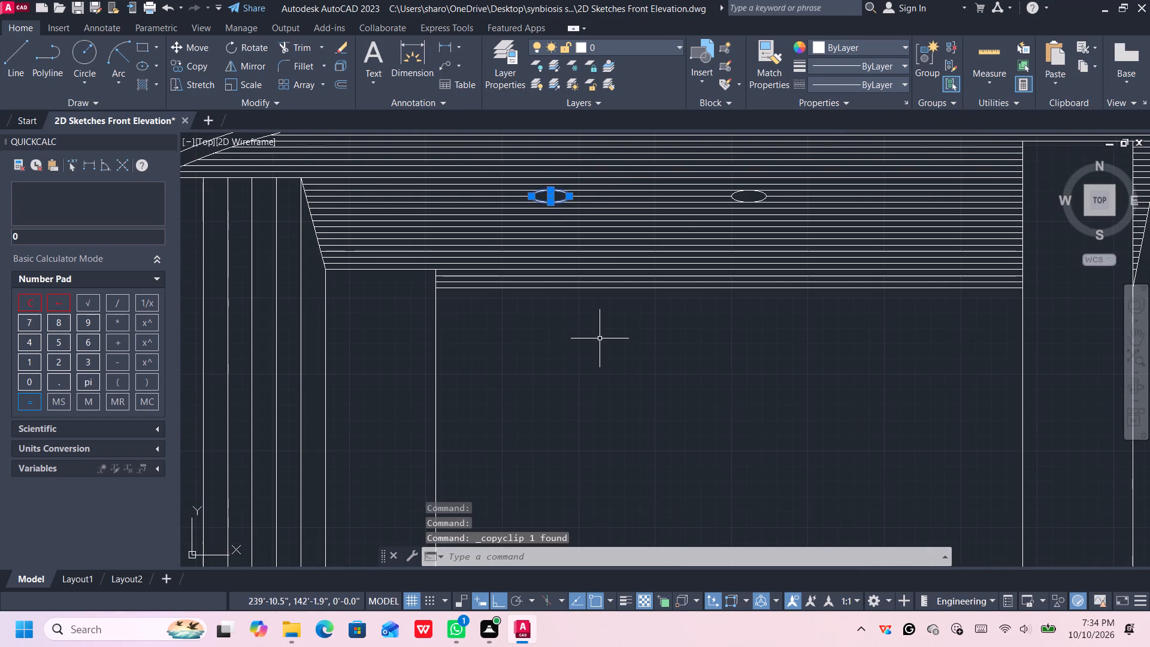
{"action": "scroll", "coordinate": [600, 338], "scroll_direction": "down", "scroll_amount": 2}
{"action": "scroll", "coordinate": [600, 338], "scroll_direction": "up", "scroll_amount": 1}
{"action": "scroll", "coordinate": [612, 373], "scroll_direction": "down", "scroll_amount": 2}
{"action": "scroll", "coordinate": [612, 373], "scroll_direction": "up", "scroll_amount": 2}
{"action": "scroll", "coordinate": [623, 435], "scroll_direction": "down", "scroll_amount": 5}
{"action": "scroll", "coordinate": [644, 500], "scroll_direction": "down", "scroll_amount": 1}
{"action": "middle_click_drag", "start_coordinate": [644, 500], "coordinate": [653, 404]}
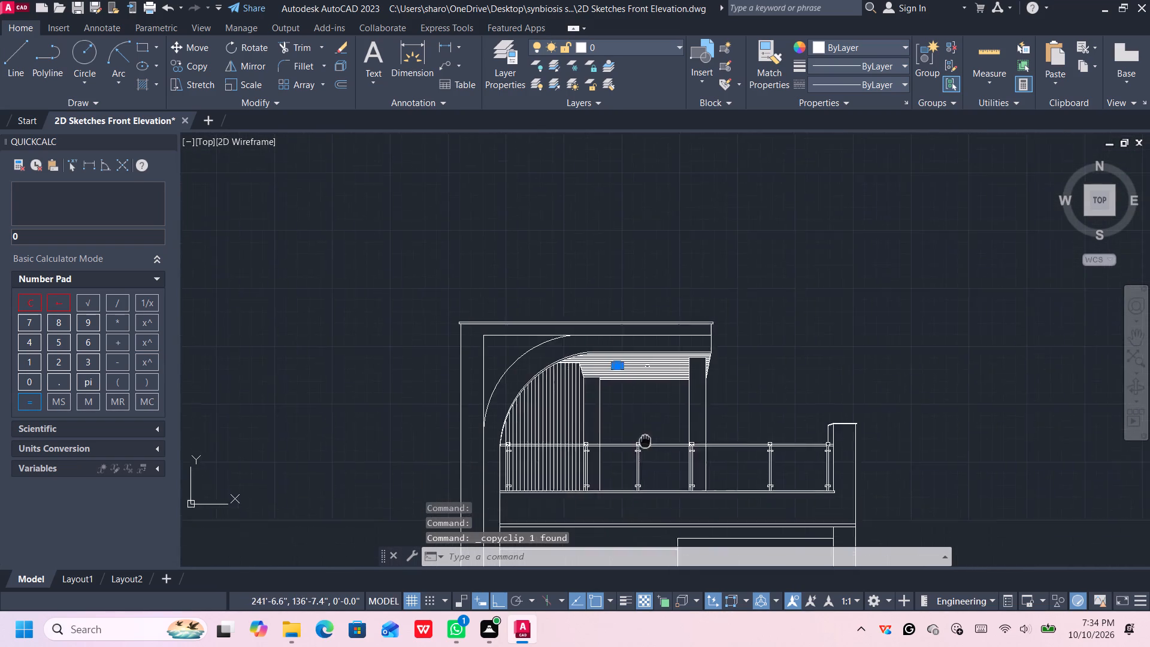
{"action": "middle_click_drag", "start_coordinate": [653, 404], "coordinate": [661, 335]}
{"action": "scroll", "coordinate": [586, 447], "scroll_direction": "up", "scroll_amount": 1}
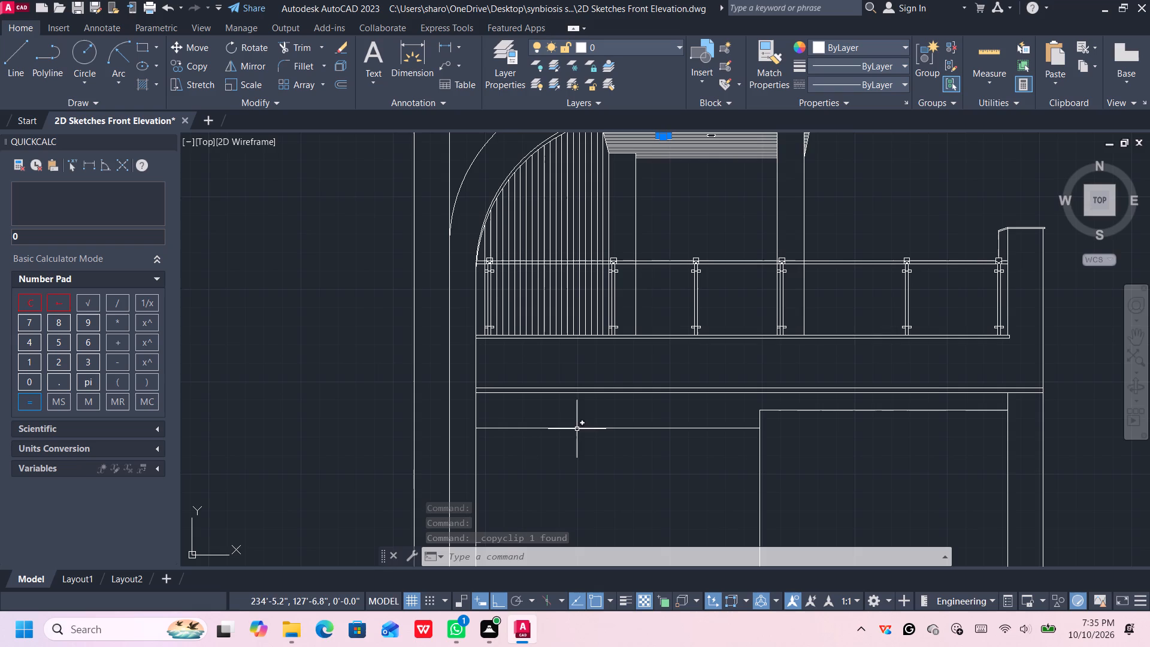
{"action": "middle_click_drag", "start_coordinate": [556, 424], "coordinate": [570, 385]}
{"action": "scroll", "coordinate": [558, 388], "scroll_direction": "up", "scroll_amount": 1}
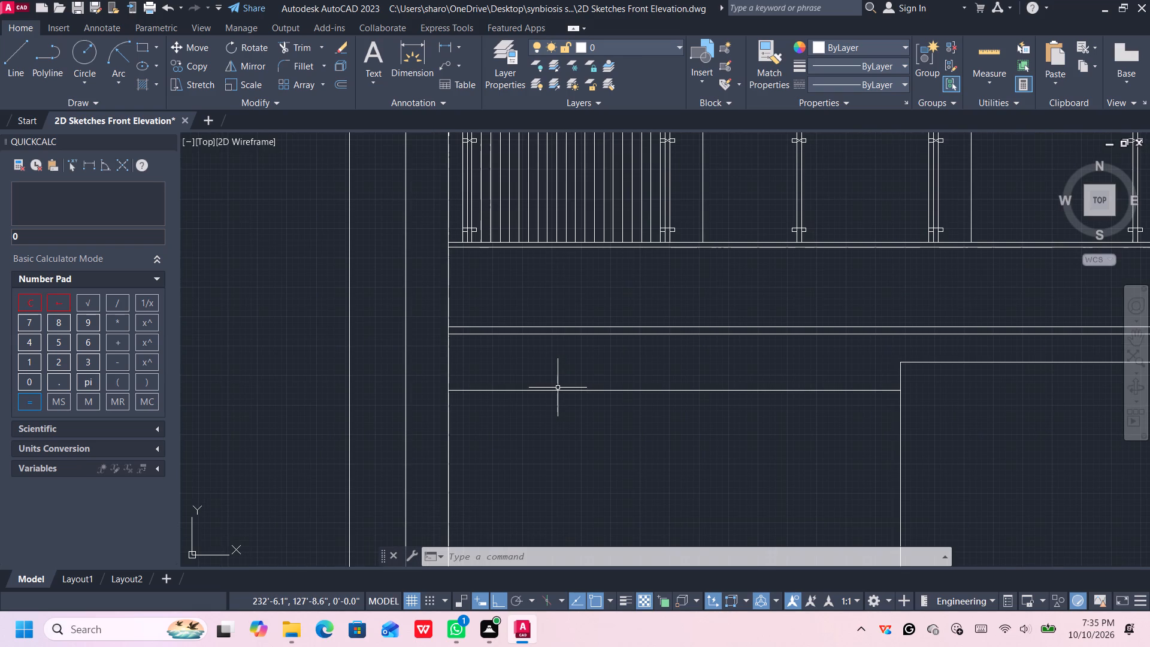
{"action": "left_click", "coordinate": [558, 388], "text": "ctrl"}
{"action": "key", "text": "ctrl+v"}
{"action": "scroll", "coordinate": [535, 374], "scroll_direction": "up", "scroll_amount": 1}
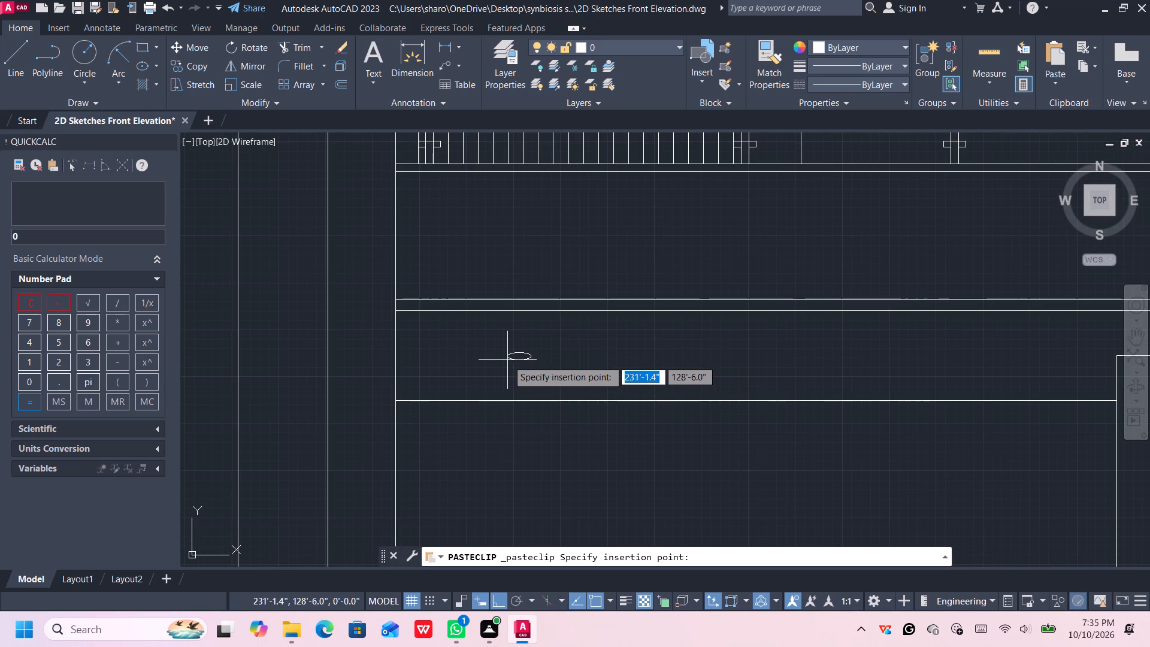
{"action": "left_click", "coordinate": [504, 361]}
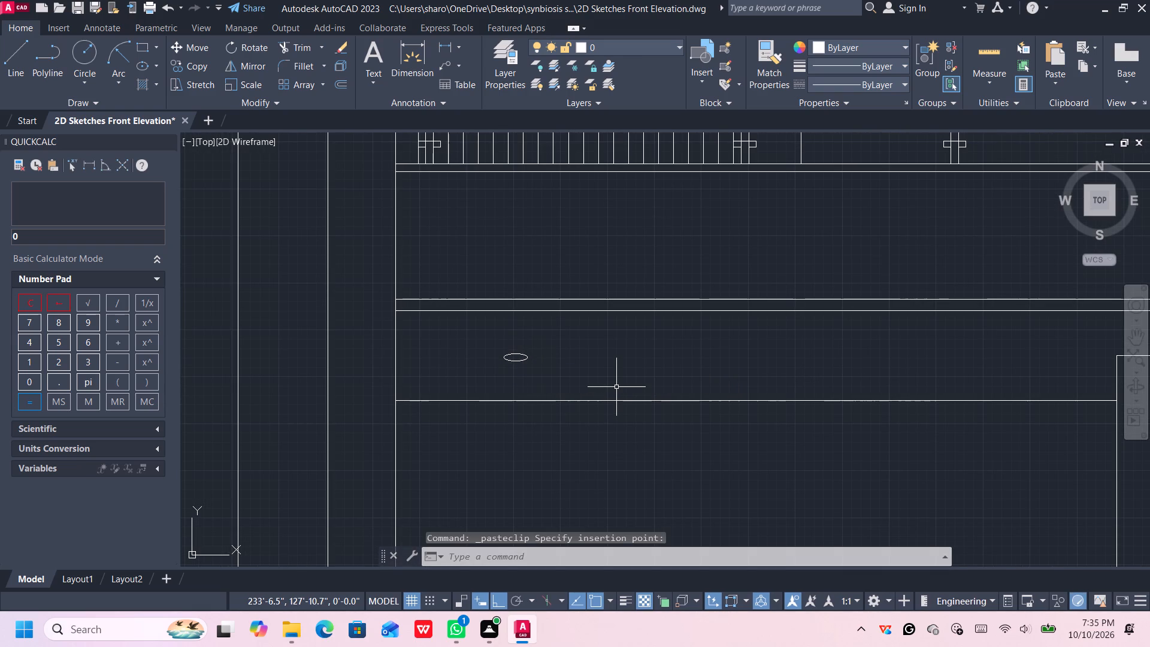
Paste a second ellipse light in the same band, level with the first and about 5'-5" to its right.
{"action": "key", "text": "ctrl+v"}
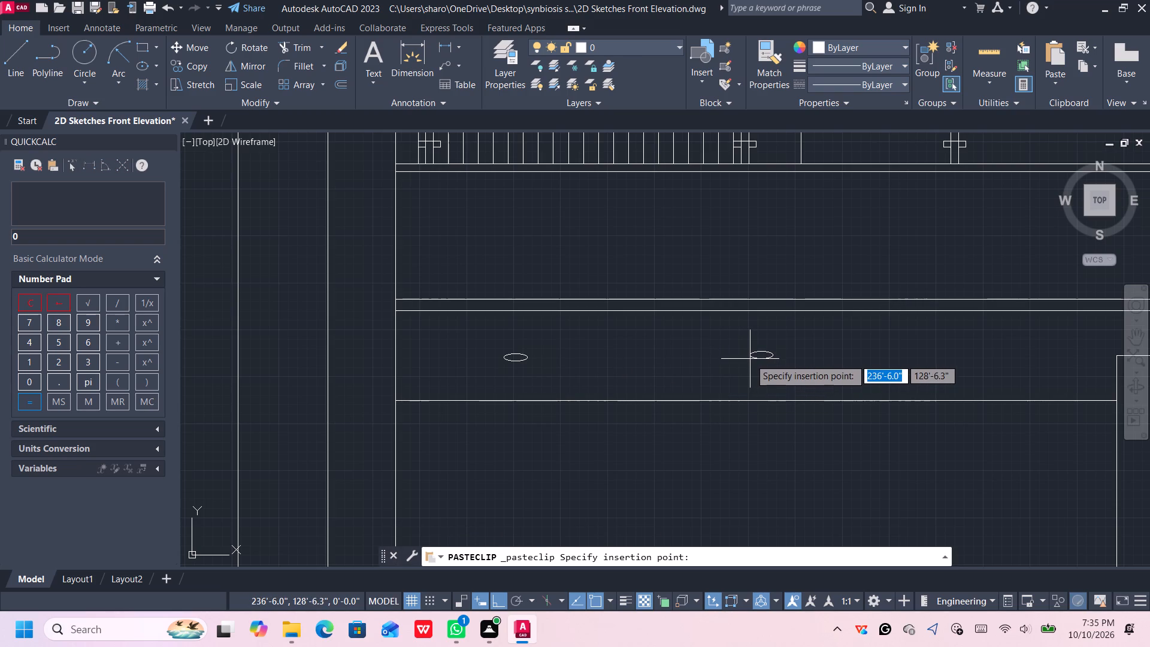
{"action": "left_click", "coordinate": [750, 359]}
Paste a third ellipse light in the 2' band, level with the others and about 5'-5" right of the second.
{"action": "scroll", "coordinate": [825, 367], "scroll_direction": "down", "scroll_amount": 1}
{"action": "middle_click_drag", "start_coordinate": [827, 374], "coordinate": [745, 366]}
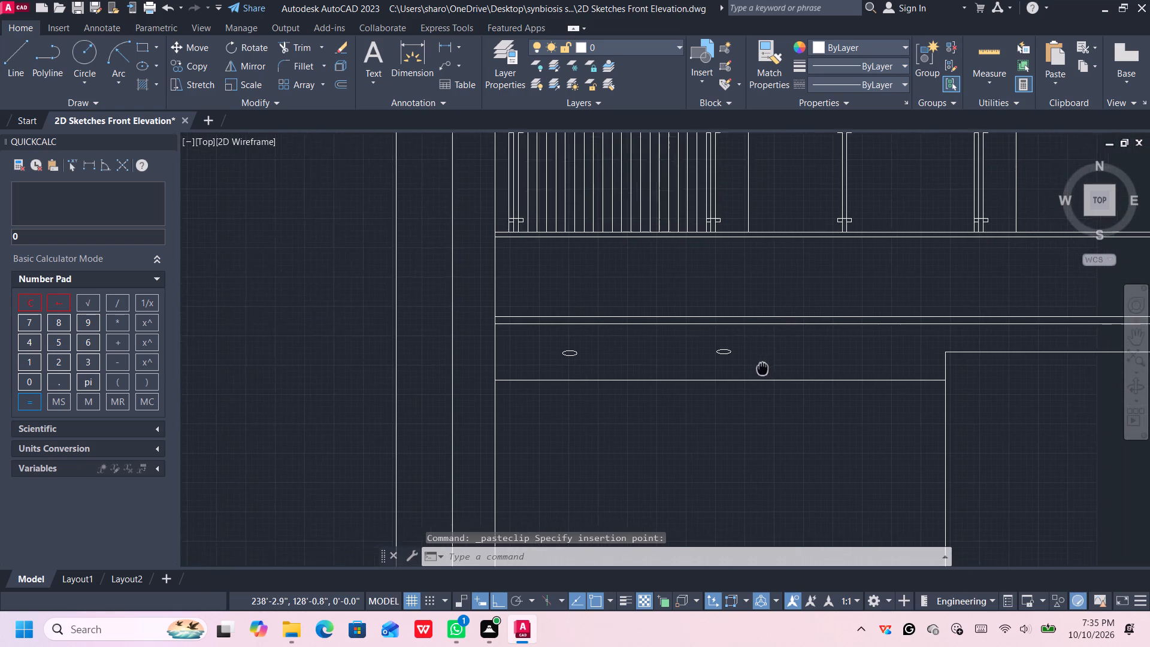
{"action": "middle_click_drag", "start_coordinate": [745, 366], "coordinate": [682, 367]}
{"action": "middle_click_drag", "start_coordinate": [604, 379], "coordinate": [586, 379]}
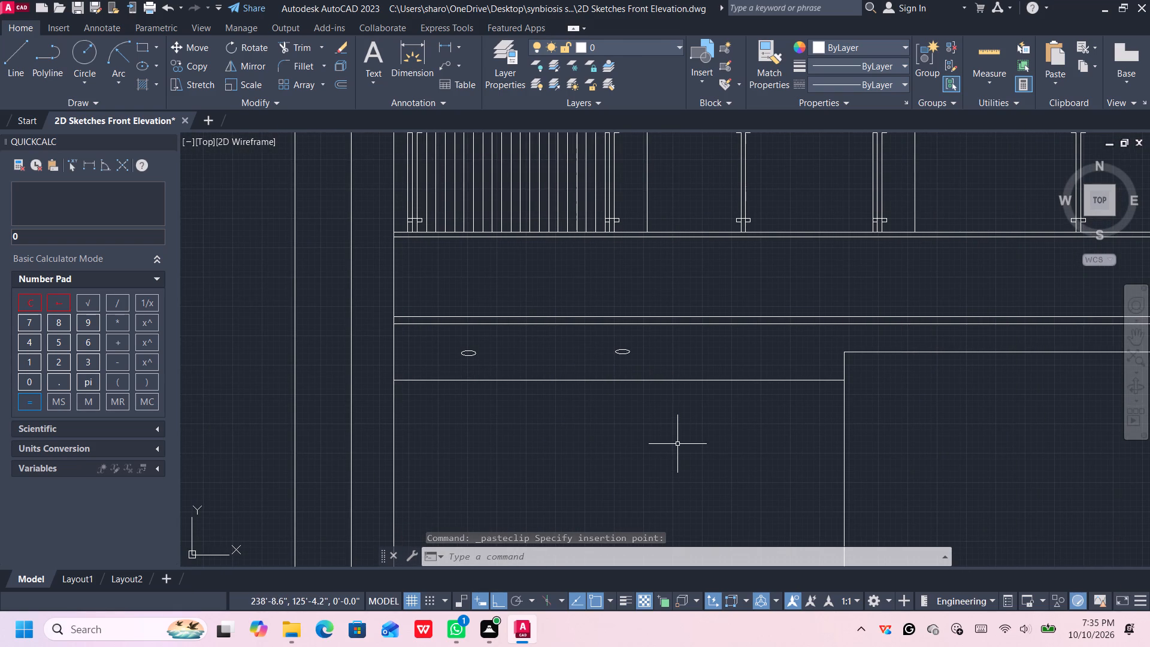
{"action": "key", "text": "ctrl+v"}
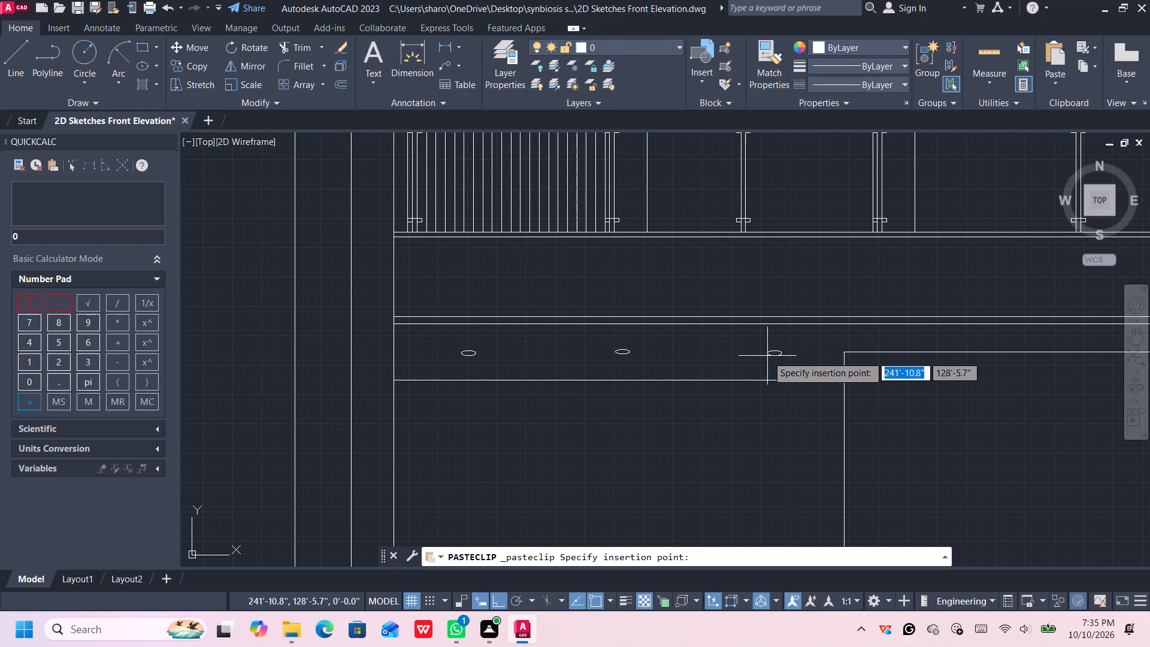
{"action": "left_click", "coordinate": [767, 356]}
Paste a fourth ellipse light in the 1' band above the right-hand opening, near its mid-width and roughly midway in its height.
{"action": "scroll", "coordinate": [932, 383], "scroll_direction": "up", "scroll_amount": 4}
{"action": "middle_click_drag", "start_coordinate": [928, 385], "coordinate": [470, 404]}
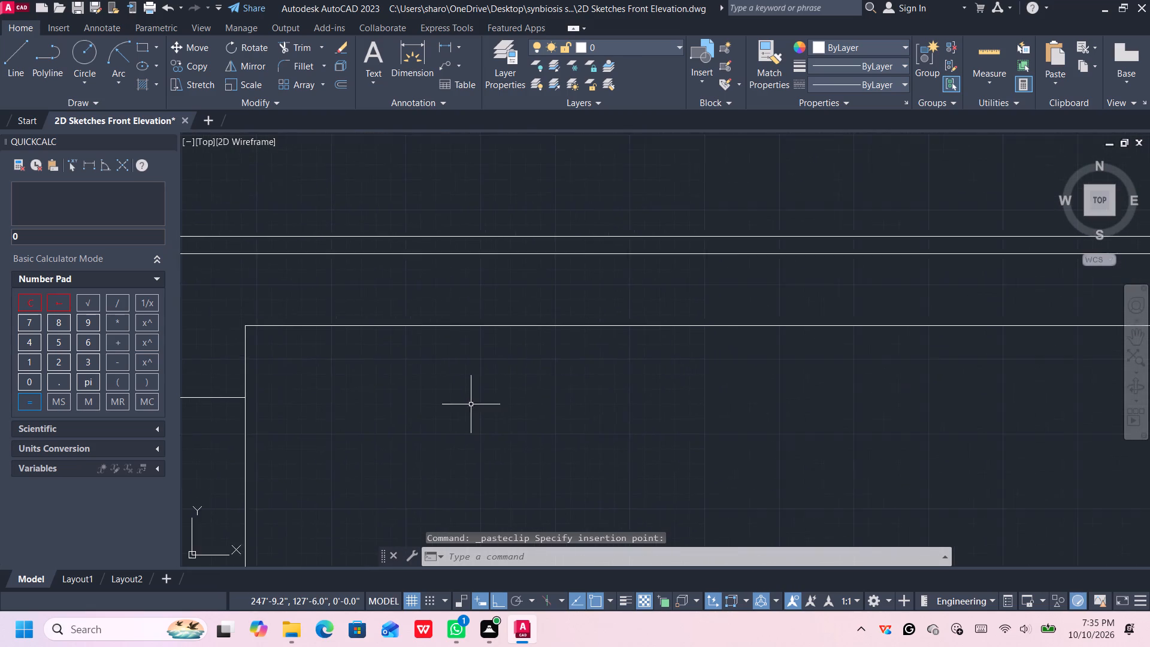
{"action": "scroll", "coordinate": [476, 406], "scroll_direction": "down", "scroll_amount": 1}
{"action": "scroll", "coordinate": [740, 360], "scroll_direction": "down", "scroll_amount": 1}
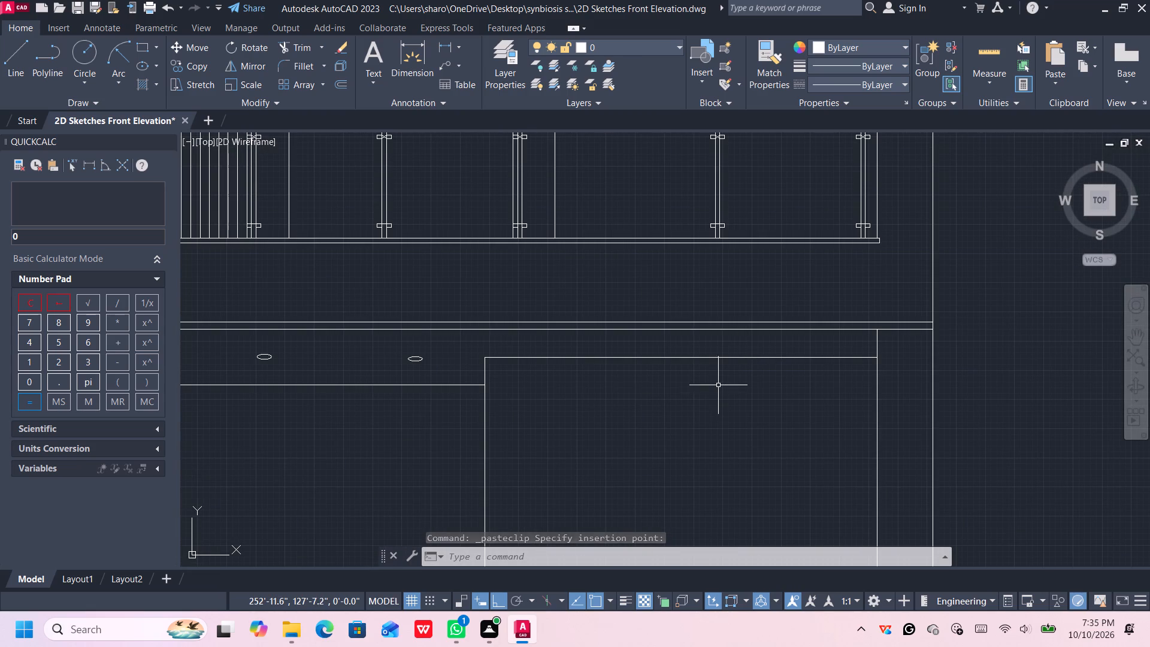
{"action": "key", "text": "ctrl+v"}
{"action": "scroll", "coordinate": [652, 341], "scroll_direction": "up", "scroll_amount": 2}
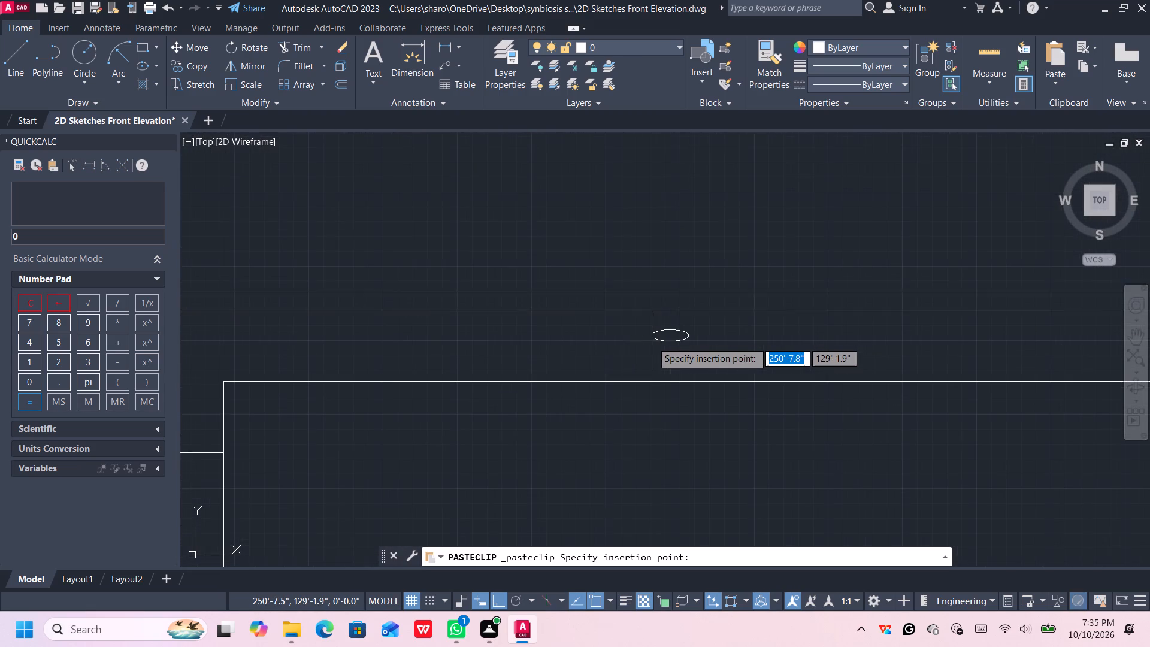
{"action": "left_click", "coordinate": [682, 345]}
{"action": "scroll", "coordinate": [692, 365], "scroll_direction": "down", "scroll_amount": 6}
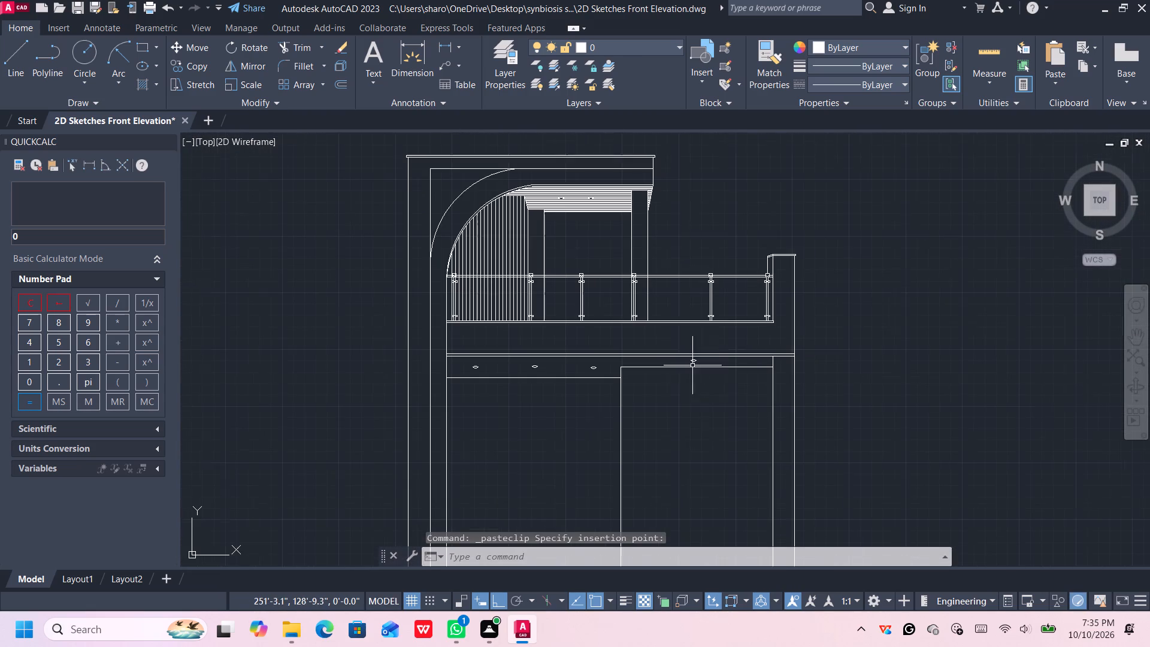
Trim the three central verticals and the right vertical within the band between the openings' bottom line and the slab's double line below.
{"action": "middle_click_drag", "start_coordinate": [710, 429], "coordinate": [710, 391]}
{"action": "middle_click_drag", "start_coordinate": [701, 472], "coordinate": [707, 413]}
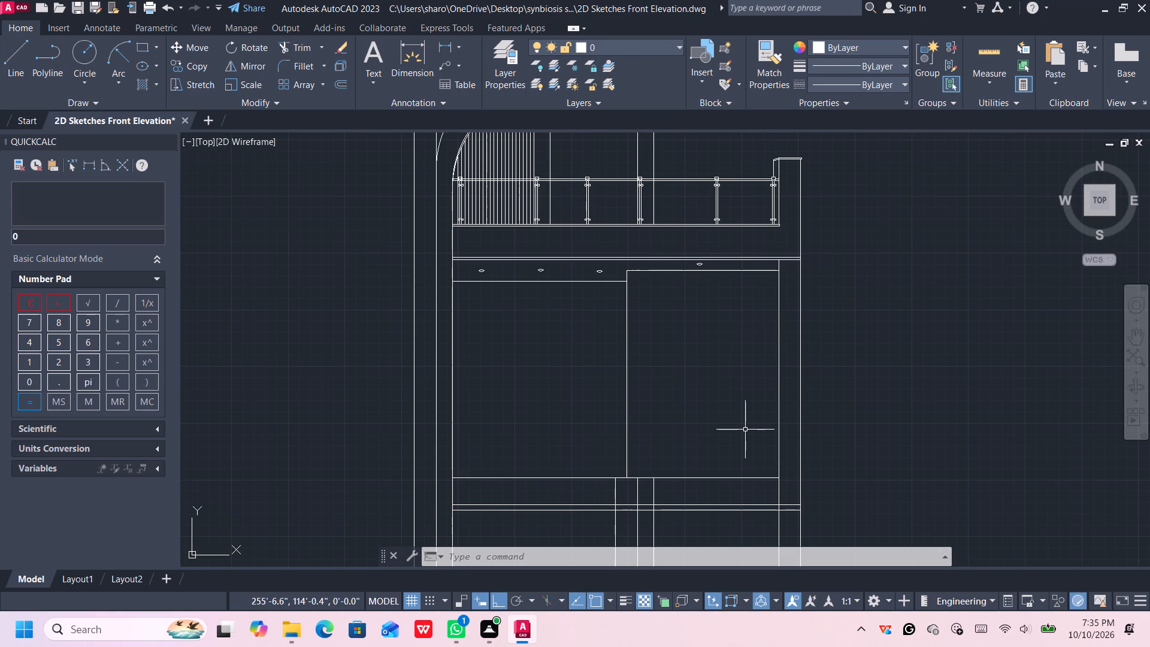
{"action": "middle_click_drag", "start_coordinate": [748, 484], "coordinate": [745, 454]}
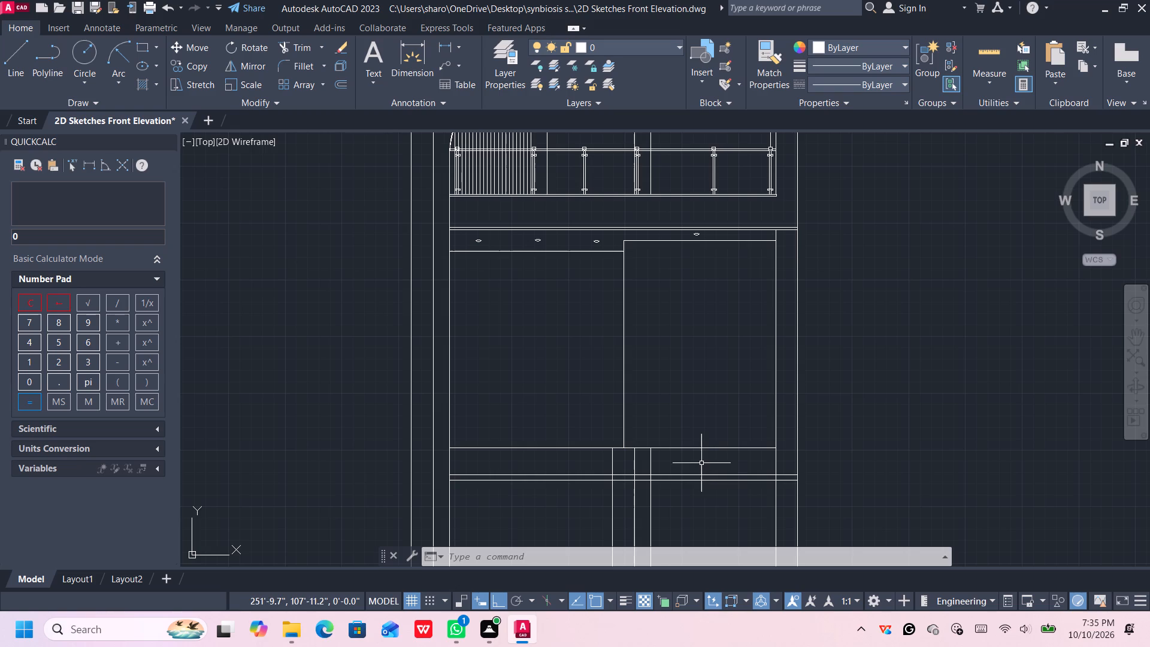
{"action": "key", "text": "t"}
{"action": "key", "text": "r"}
{"action": "key", "text": "Return"}
{"action": "left_click", "coordinate": [664, 458]}
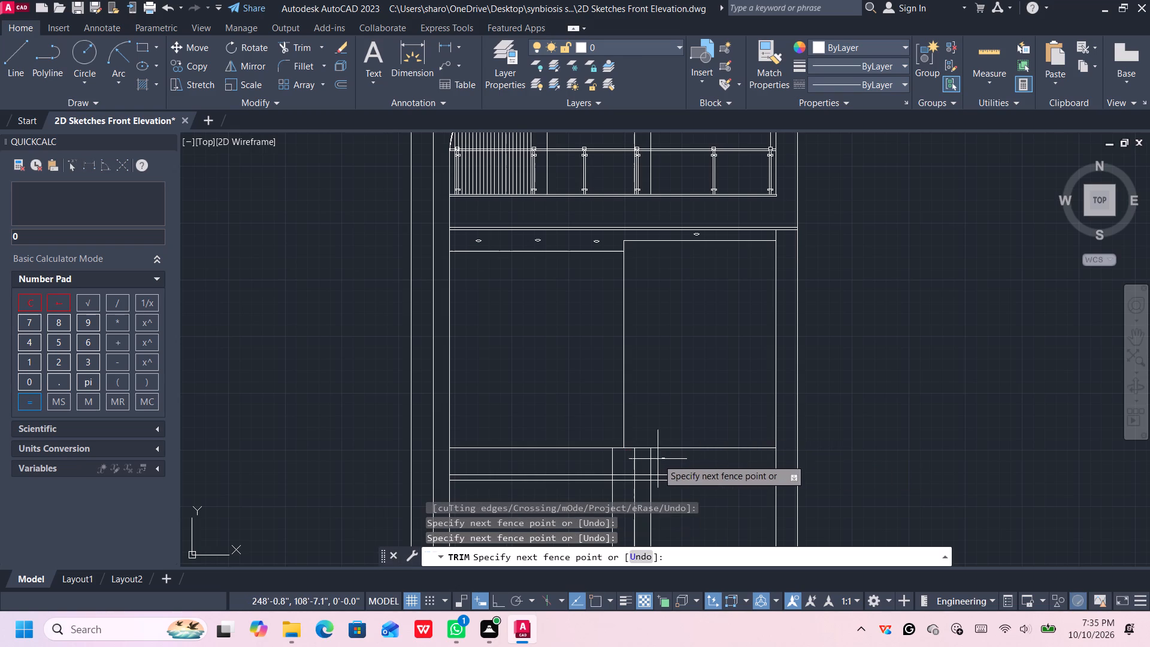
{"action": "left_click", "coordinate": [602, 459]}
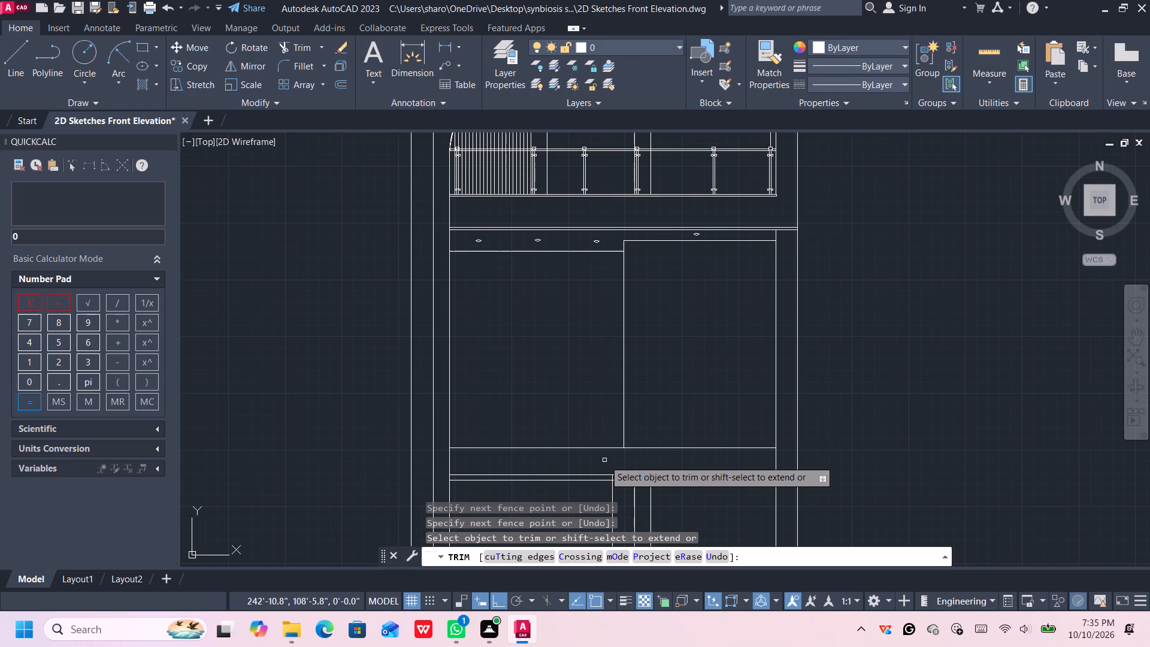
{"action": "left_click", "coordinate": [783, 465]}
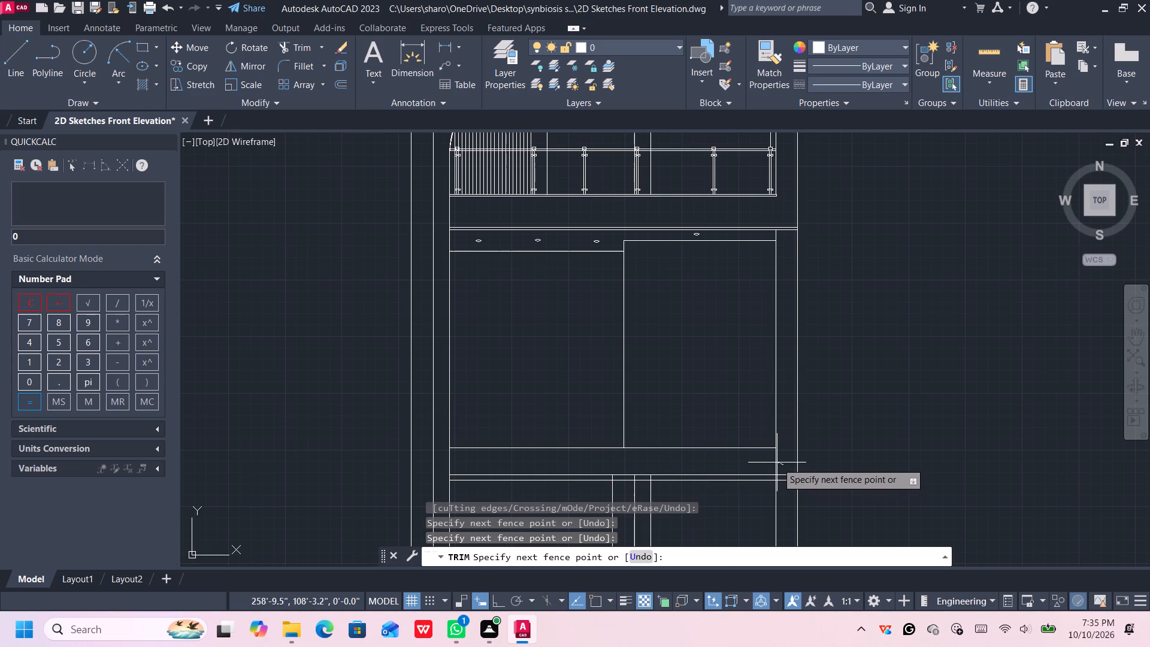
{"action": "left_click", "coordinate": [765, 462]}
Trim the short stubs of the right vertical and the three central verticals between the lower slab's double horizontal lines.
{"action": "scroll", "coordinate": [774, 468], "scroll_direction": "up", "scroll_amount": 2}
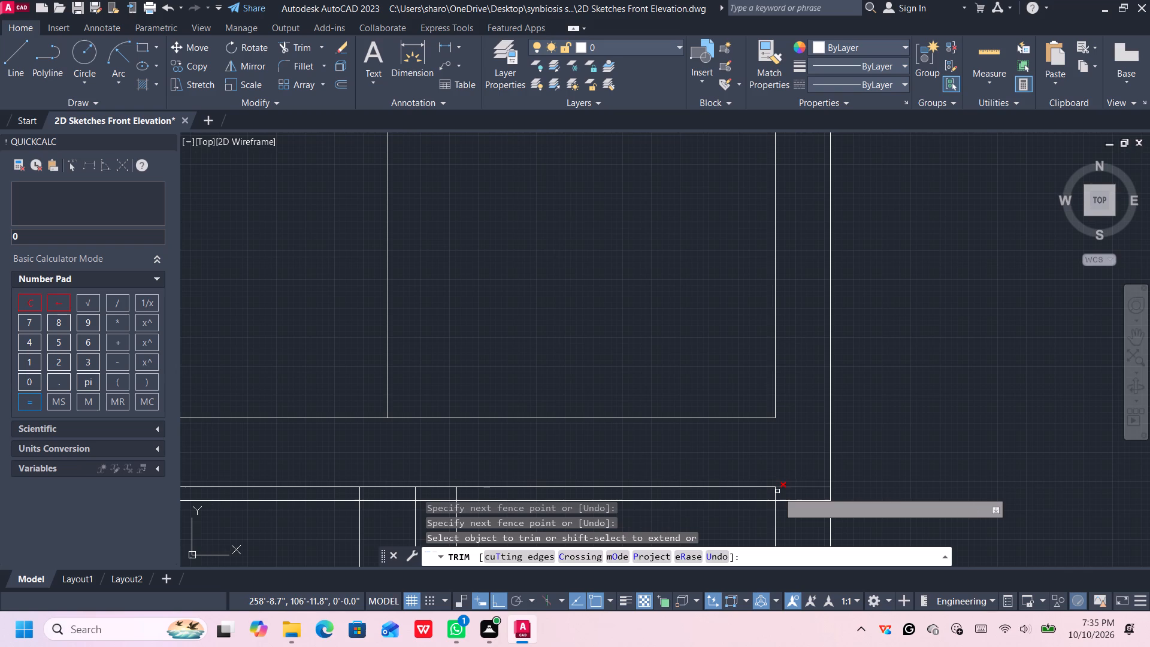
{"action": "left_click", "coordinate": [777, 491]}
{"action": "left_click", "coordinate": [773, 494]}
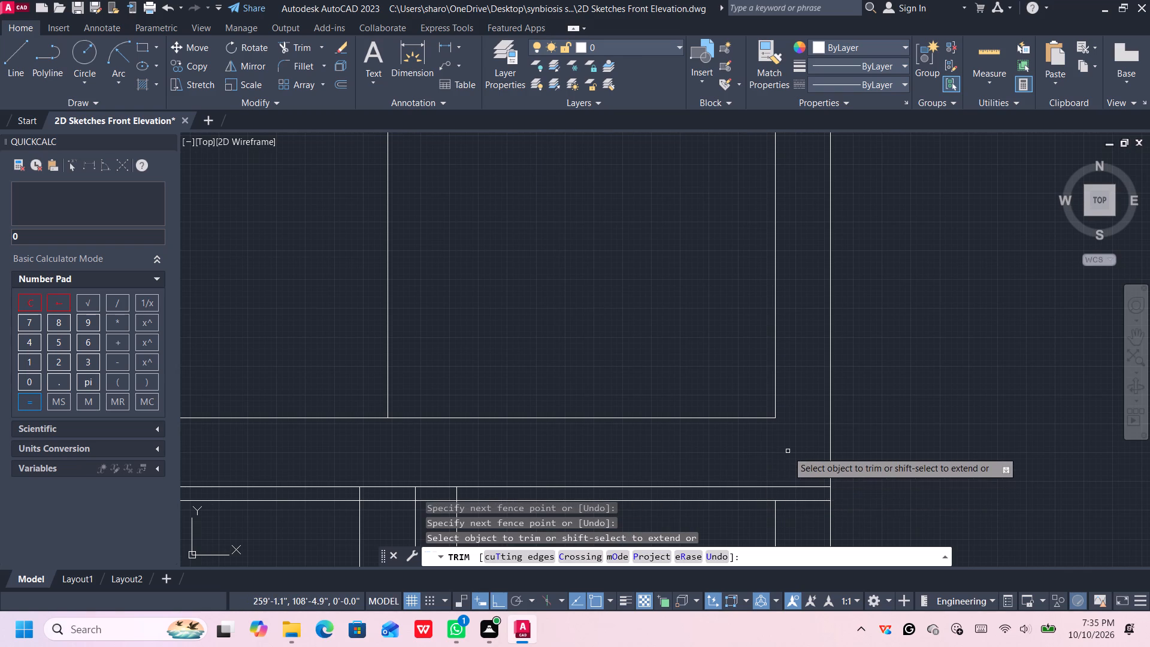
{"action": "scroll", "coordinate": [788, 451], "scroll_direction": "down", "scroll_amount": 2}
{"action": "scroll", "coordinate": [788, 453], "scroll_direction": "up", "scroll_amount": 1}
{"action": "middle_click_drag", "start_coordinate": [791, 455], "coordinate": [882, 423]}
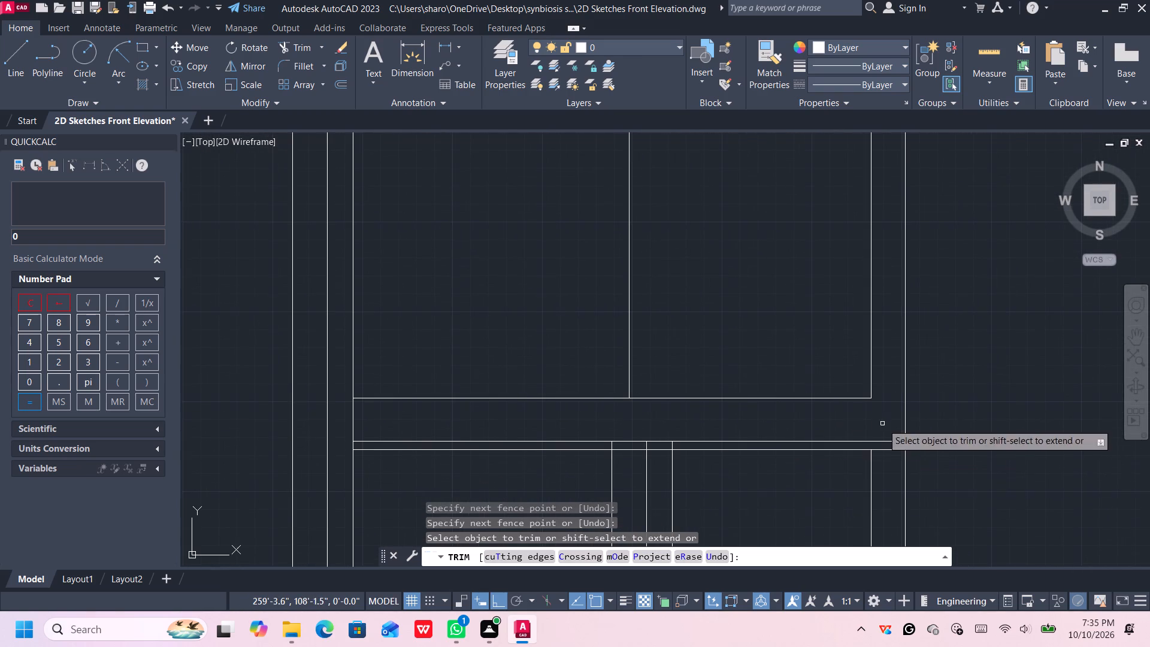
{"action": "scroll", "coordinate": [686, 449], "scroll_direction": "up", "scroll_amount": 2}
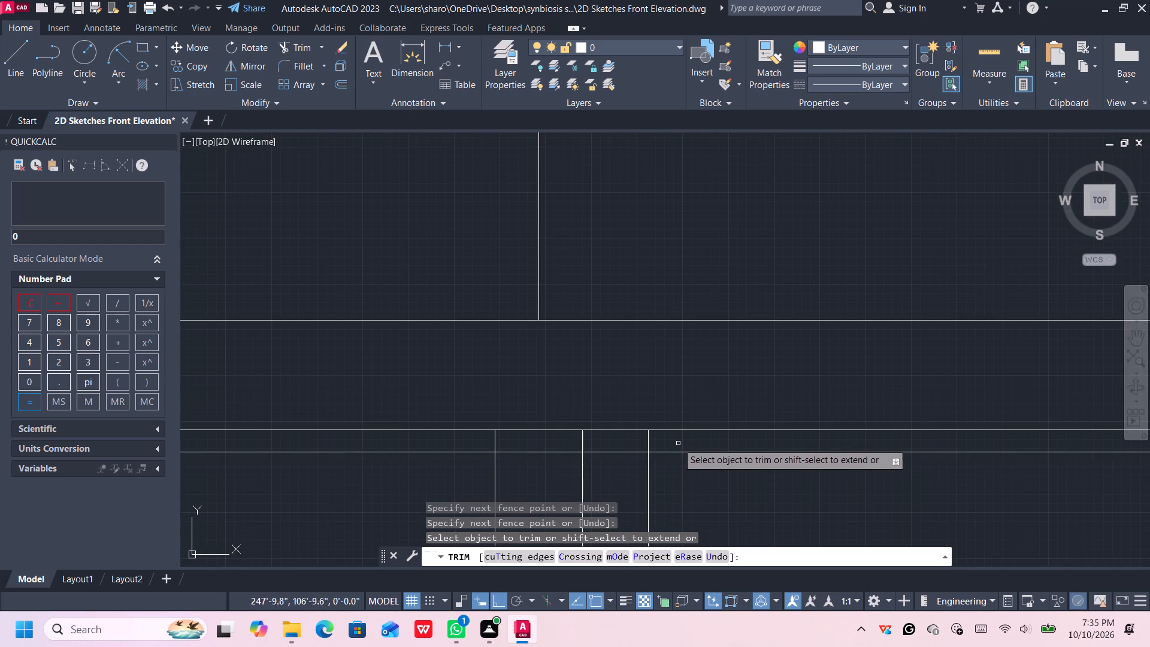
{"action": "left_click", "coordinate": [672, 442]}
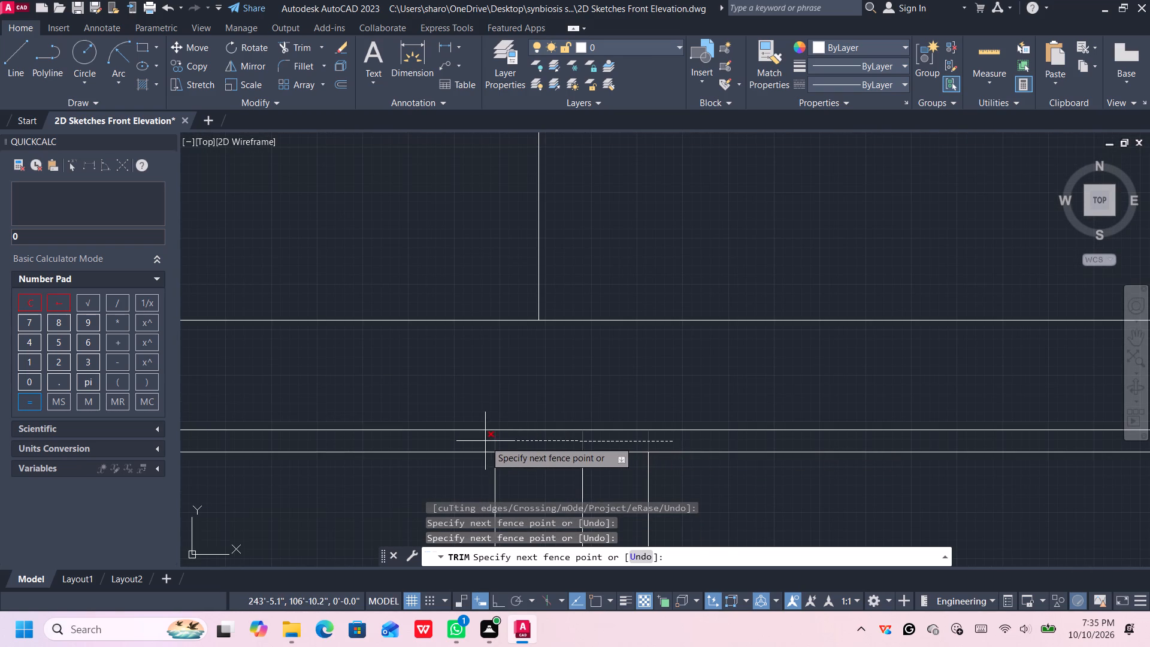
{"action": "left_click", "coordinate": [485, 441]}
{"action": "scroll", "coordinate": [561, 391], "scroll_direction": "down", "scroll_amount": 3}
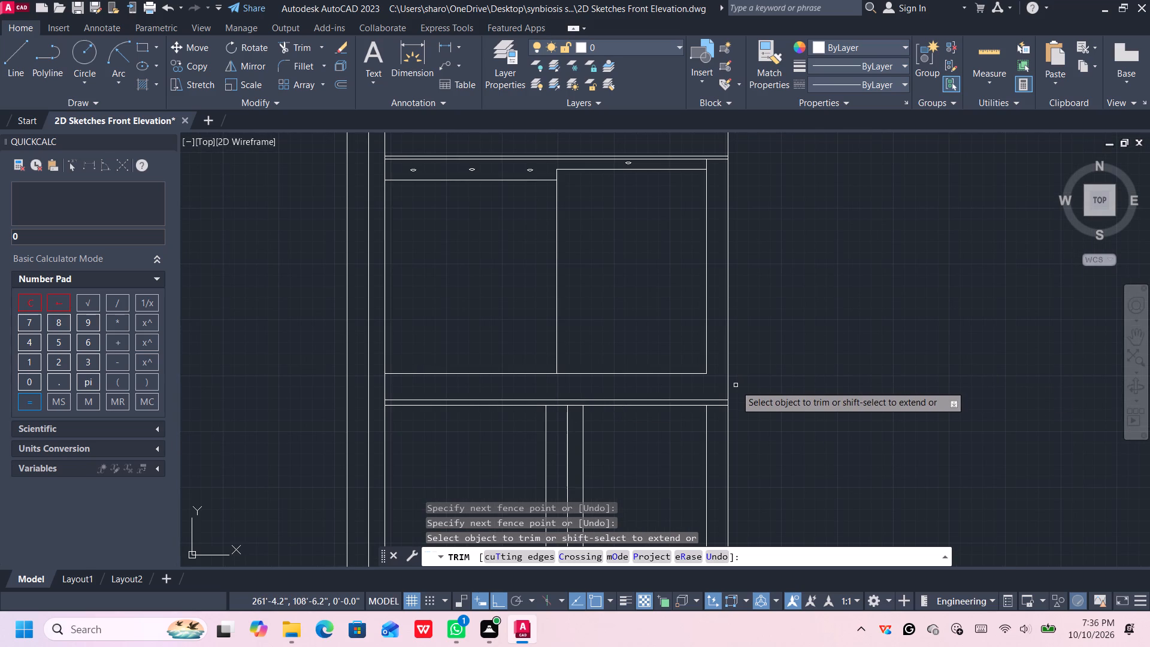
{"action": "middle_click_drag", "start_coordinate": [742, 350], "coordinate": [841, 372]}
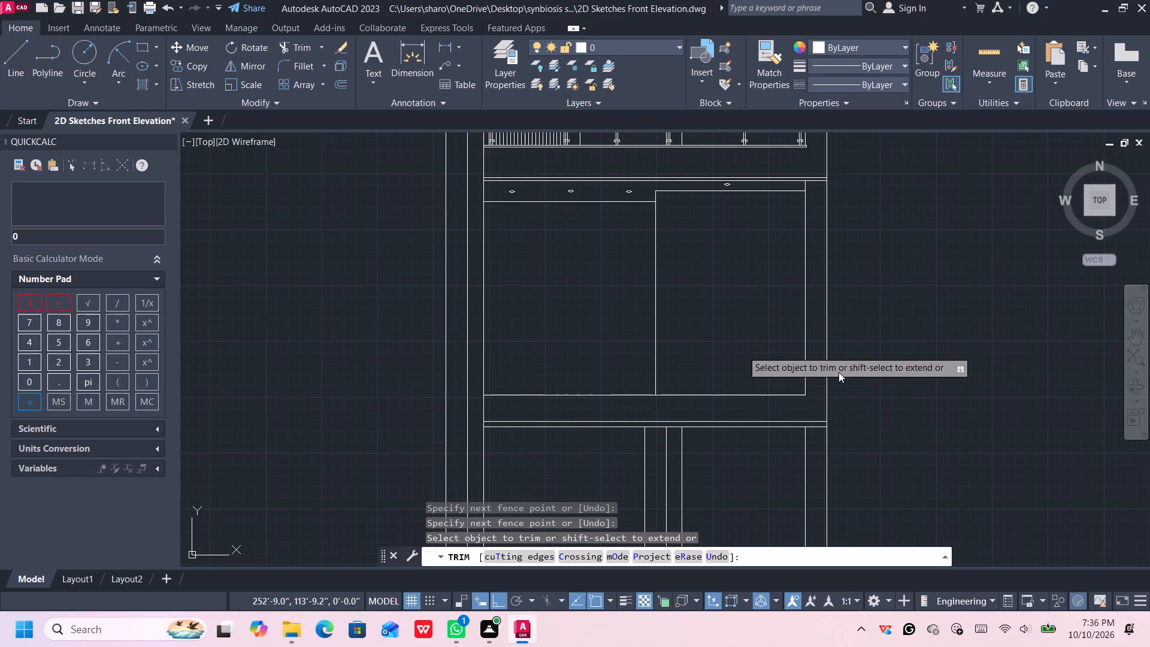
{"action": "key", "text": "space"}
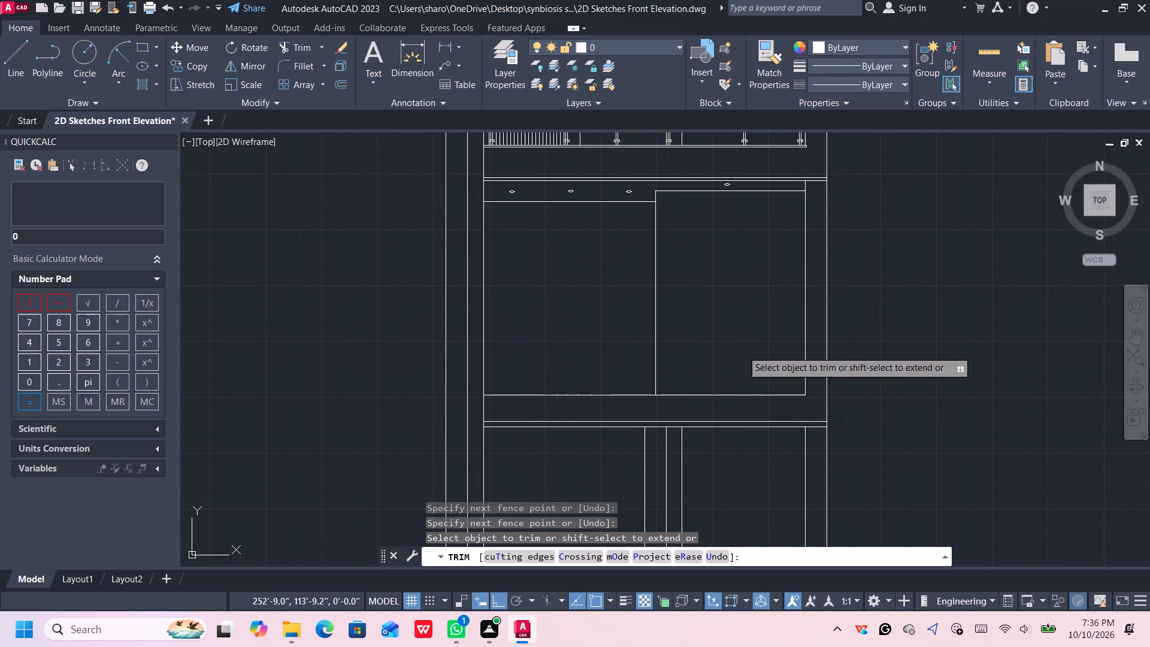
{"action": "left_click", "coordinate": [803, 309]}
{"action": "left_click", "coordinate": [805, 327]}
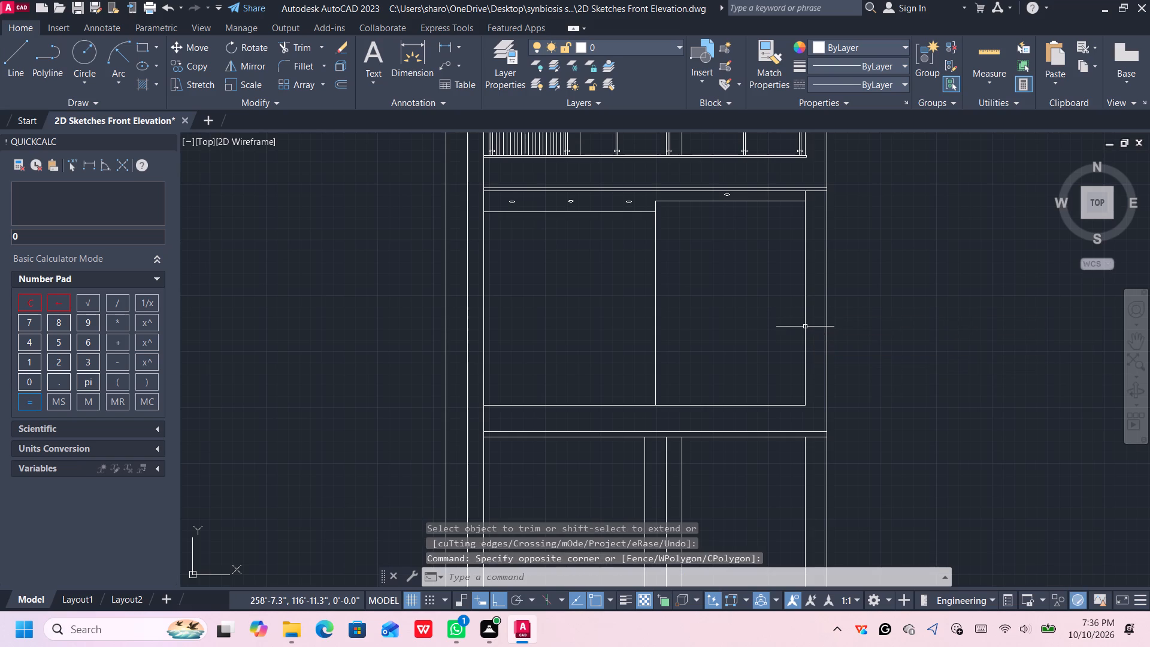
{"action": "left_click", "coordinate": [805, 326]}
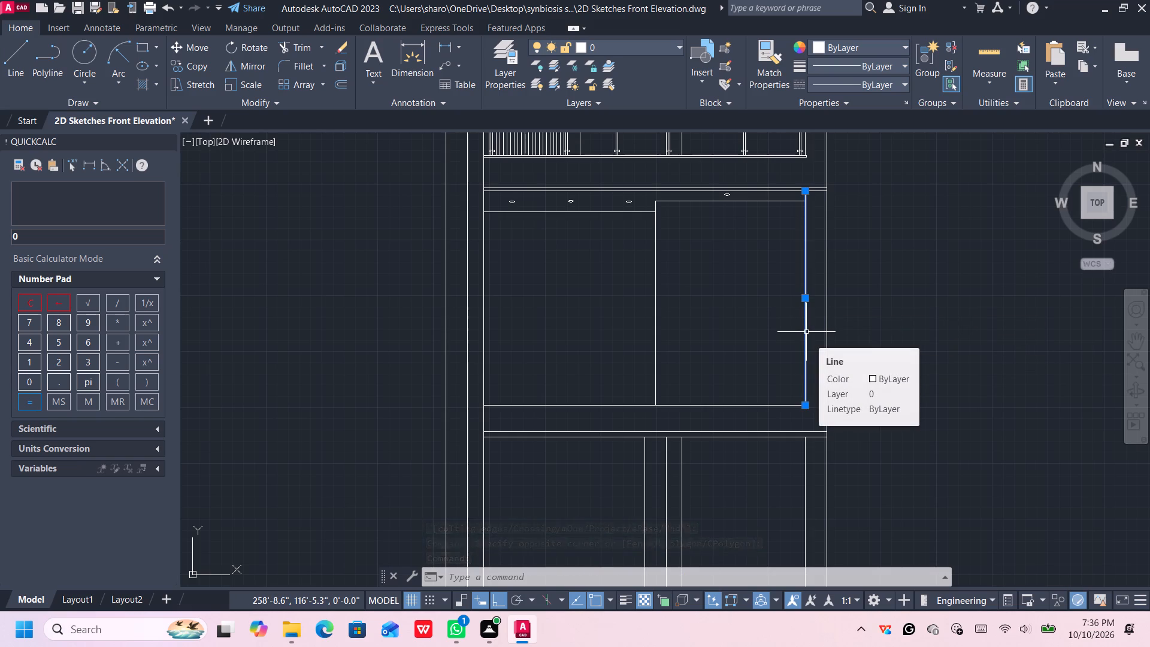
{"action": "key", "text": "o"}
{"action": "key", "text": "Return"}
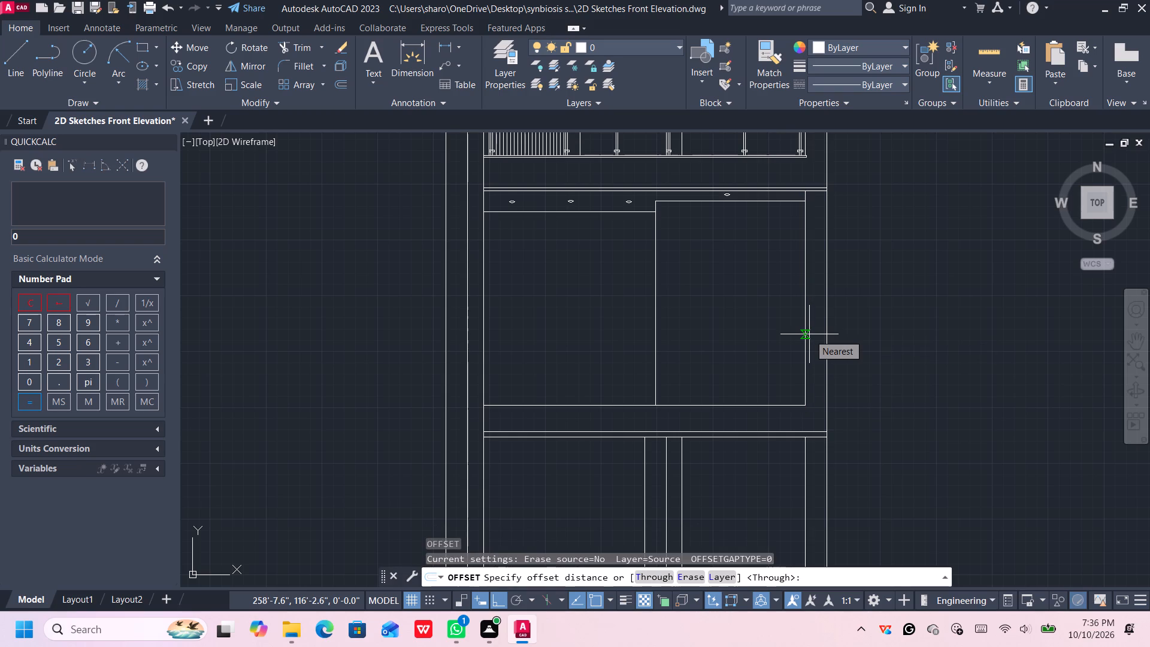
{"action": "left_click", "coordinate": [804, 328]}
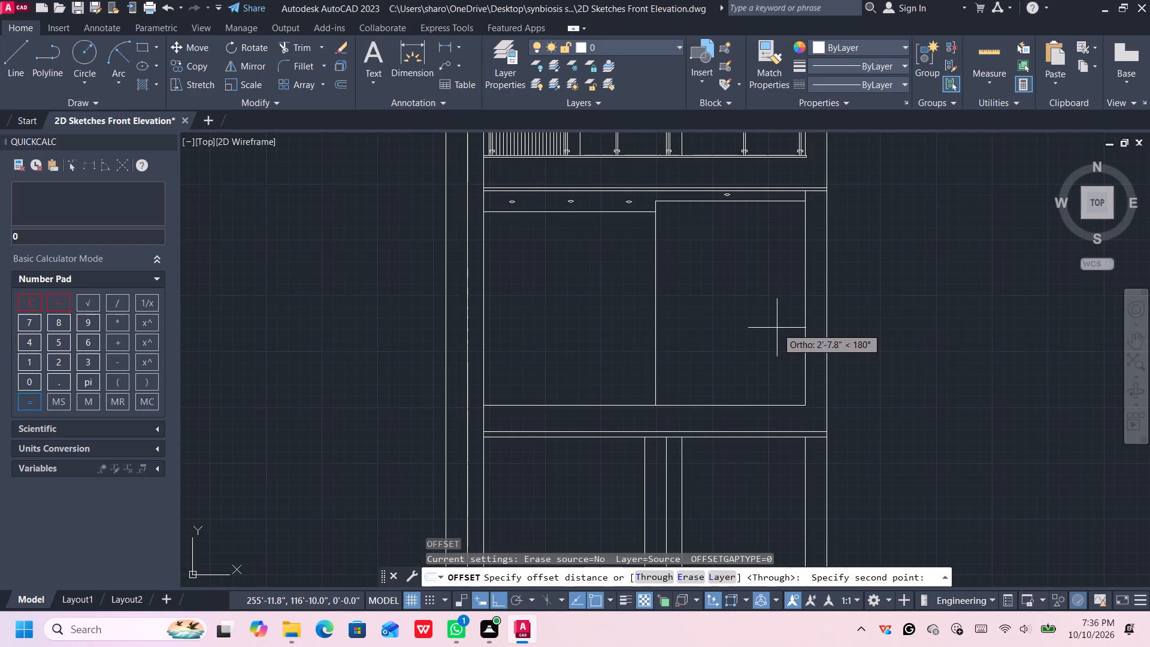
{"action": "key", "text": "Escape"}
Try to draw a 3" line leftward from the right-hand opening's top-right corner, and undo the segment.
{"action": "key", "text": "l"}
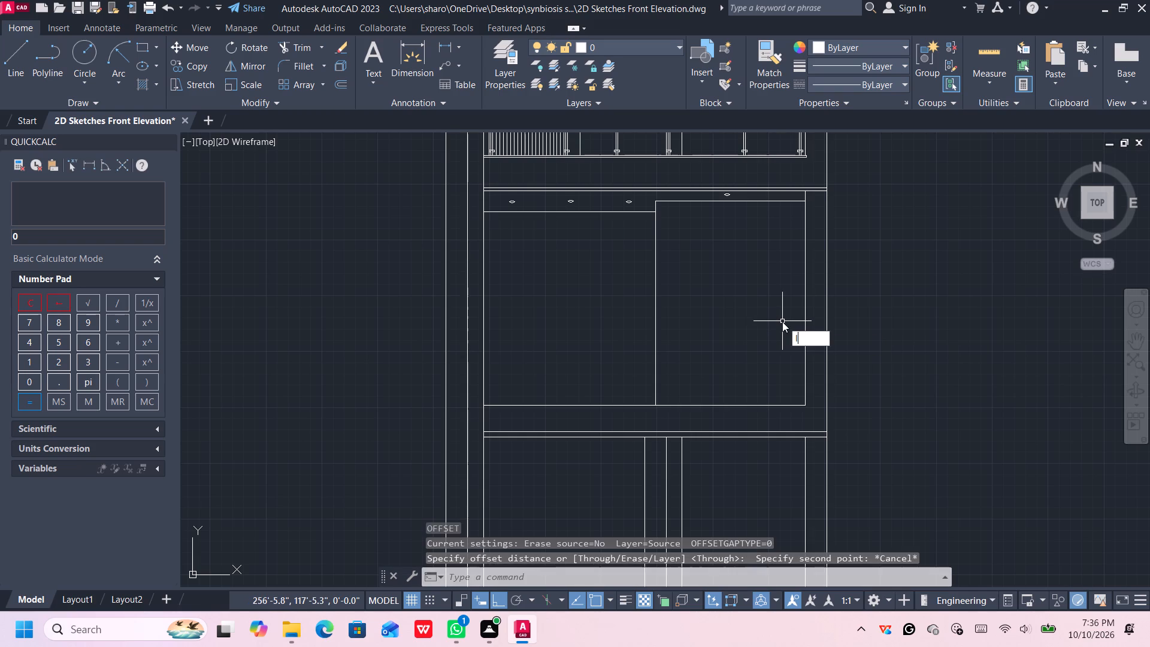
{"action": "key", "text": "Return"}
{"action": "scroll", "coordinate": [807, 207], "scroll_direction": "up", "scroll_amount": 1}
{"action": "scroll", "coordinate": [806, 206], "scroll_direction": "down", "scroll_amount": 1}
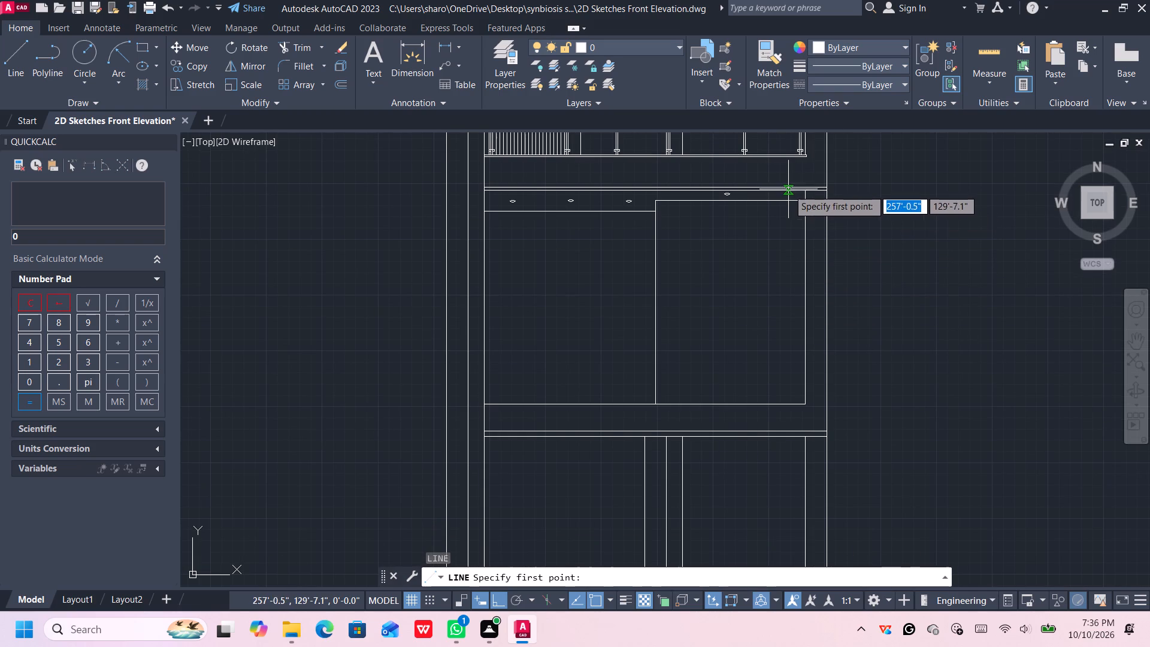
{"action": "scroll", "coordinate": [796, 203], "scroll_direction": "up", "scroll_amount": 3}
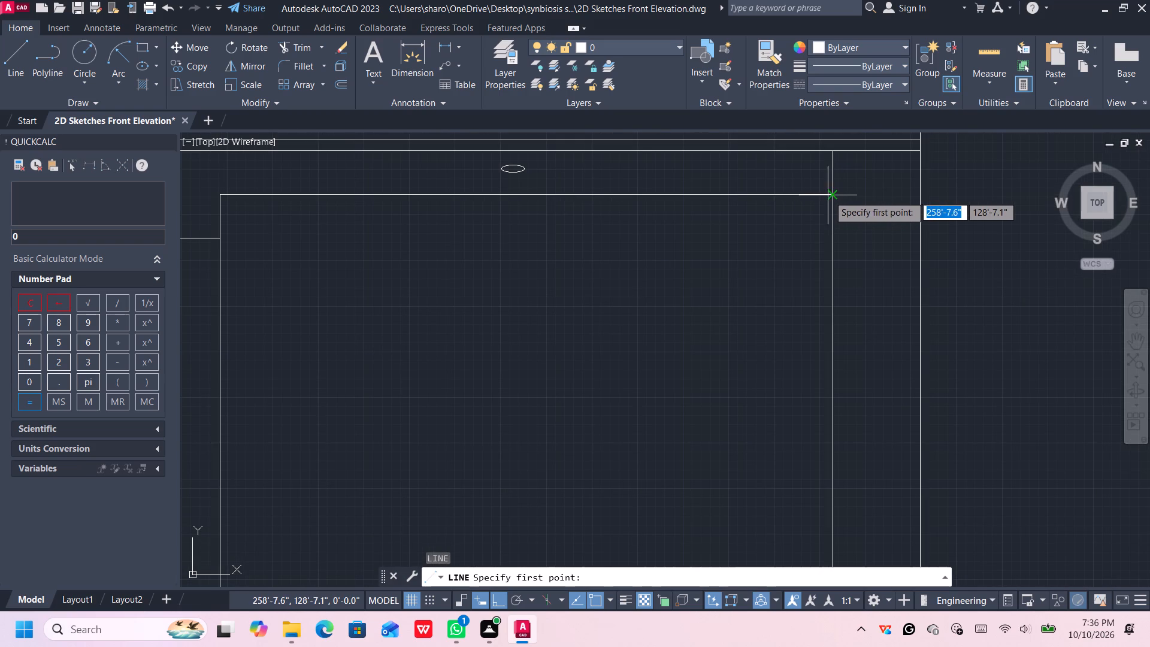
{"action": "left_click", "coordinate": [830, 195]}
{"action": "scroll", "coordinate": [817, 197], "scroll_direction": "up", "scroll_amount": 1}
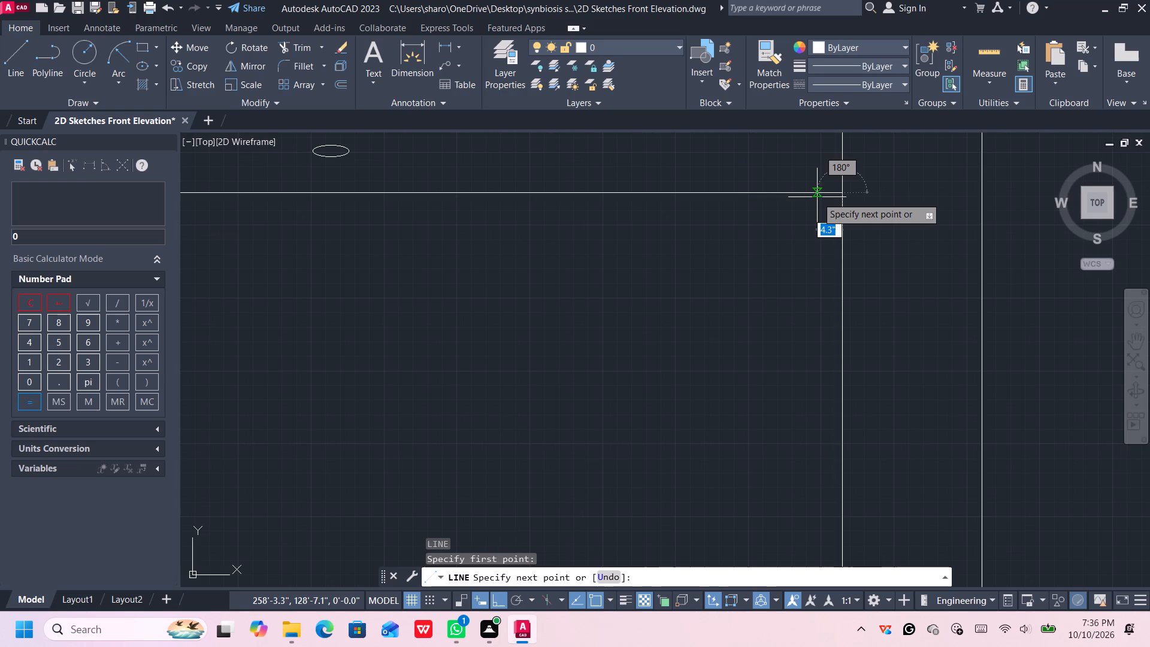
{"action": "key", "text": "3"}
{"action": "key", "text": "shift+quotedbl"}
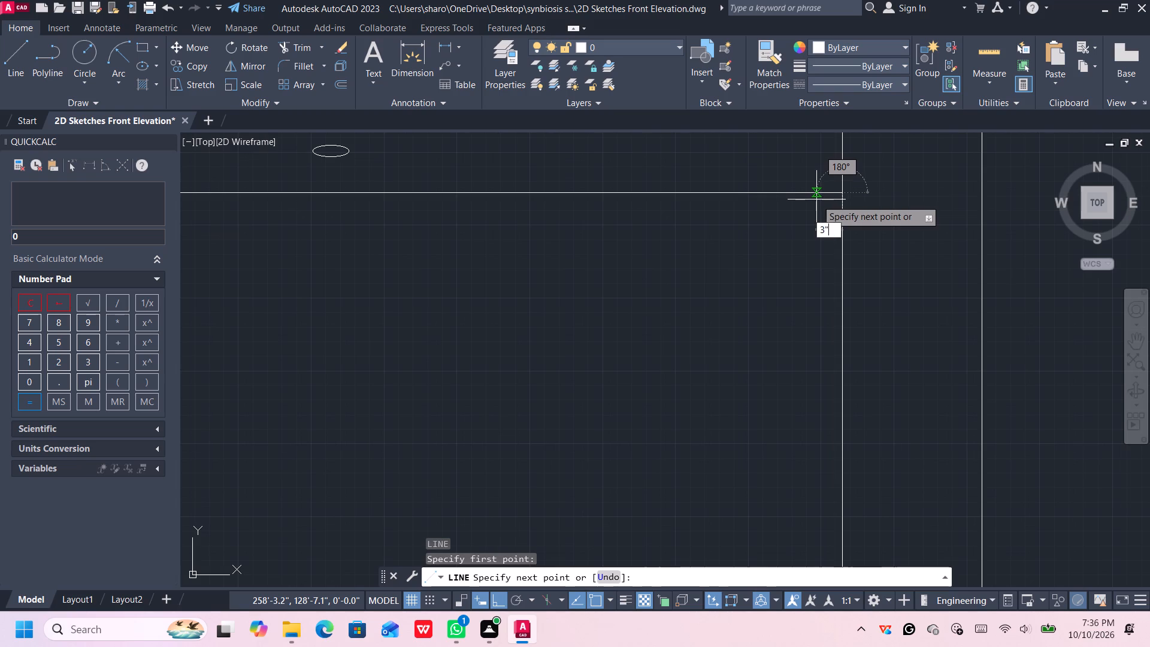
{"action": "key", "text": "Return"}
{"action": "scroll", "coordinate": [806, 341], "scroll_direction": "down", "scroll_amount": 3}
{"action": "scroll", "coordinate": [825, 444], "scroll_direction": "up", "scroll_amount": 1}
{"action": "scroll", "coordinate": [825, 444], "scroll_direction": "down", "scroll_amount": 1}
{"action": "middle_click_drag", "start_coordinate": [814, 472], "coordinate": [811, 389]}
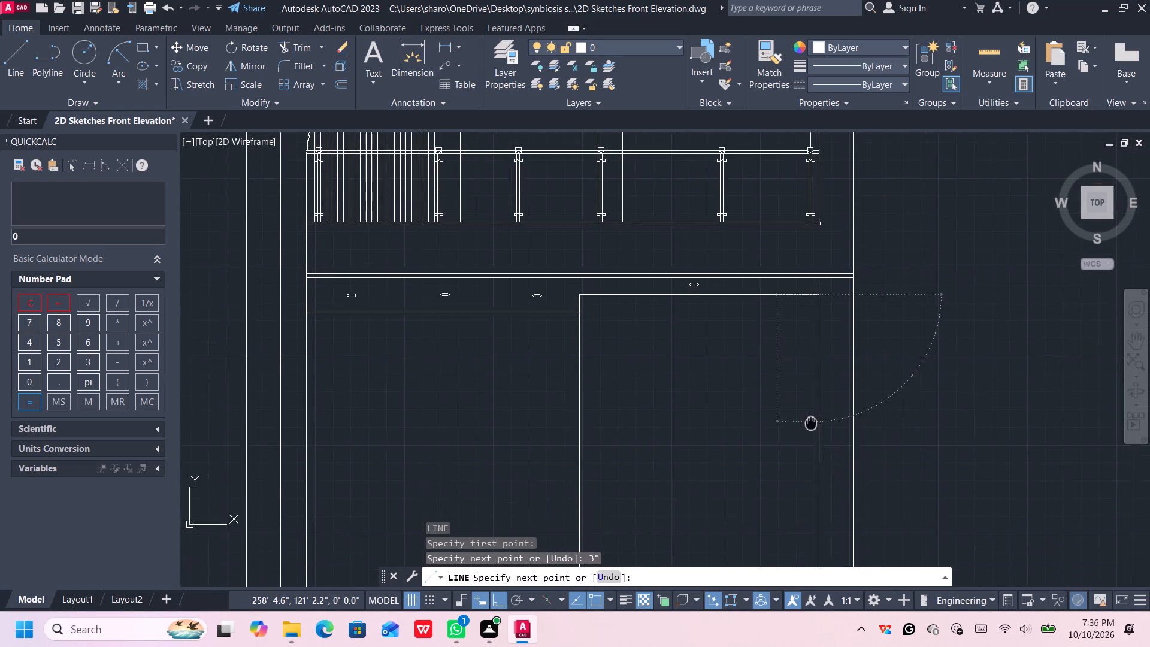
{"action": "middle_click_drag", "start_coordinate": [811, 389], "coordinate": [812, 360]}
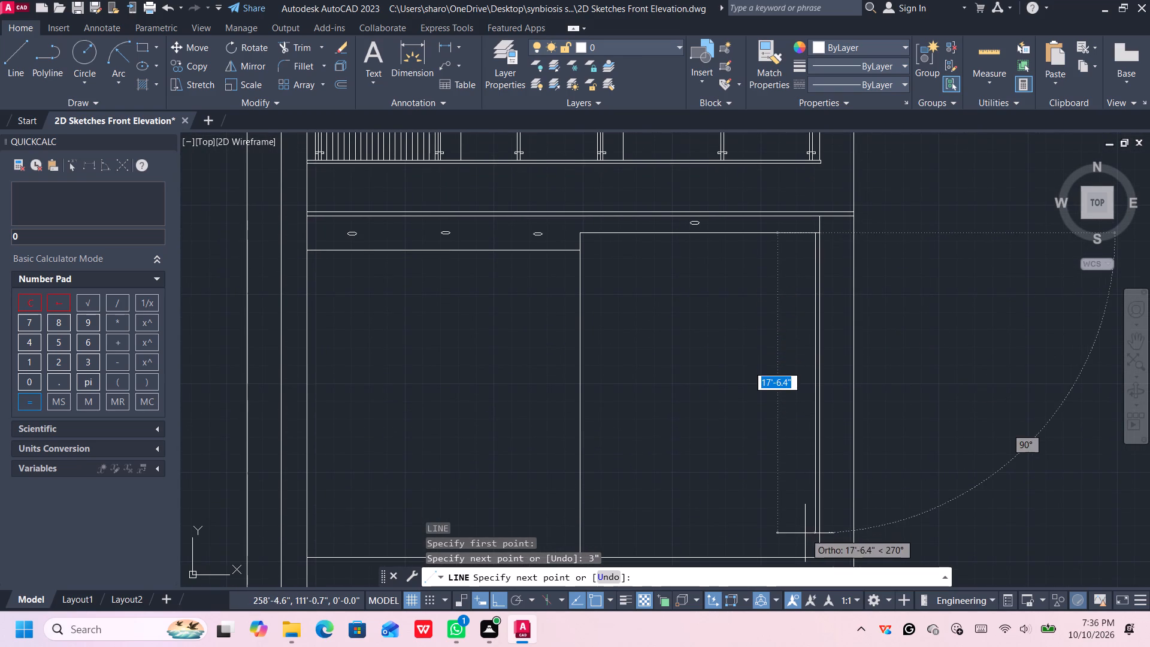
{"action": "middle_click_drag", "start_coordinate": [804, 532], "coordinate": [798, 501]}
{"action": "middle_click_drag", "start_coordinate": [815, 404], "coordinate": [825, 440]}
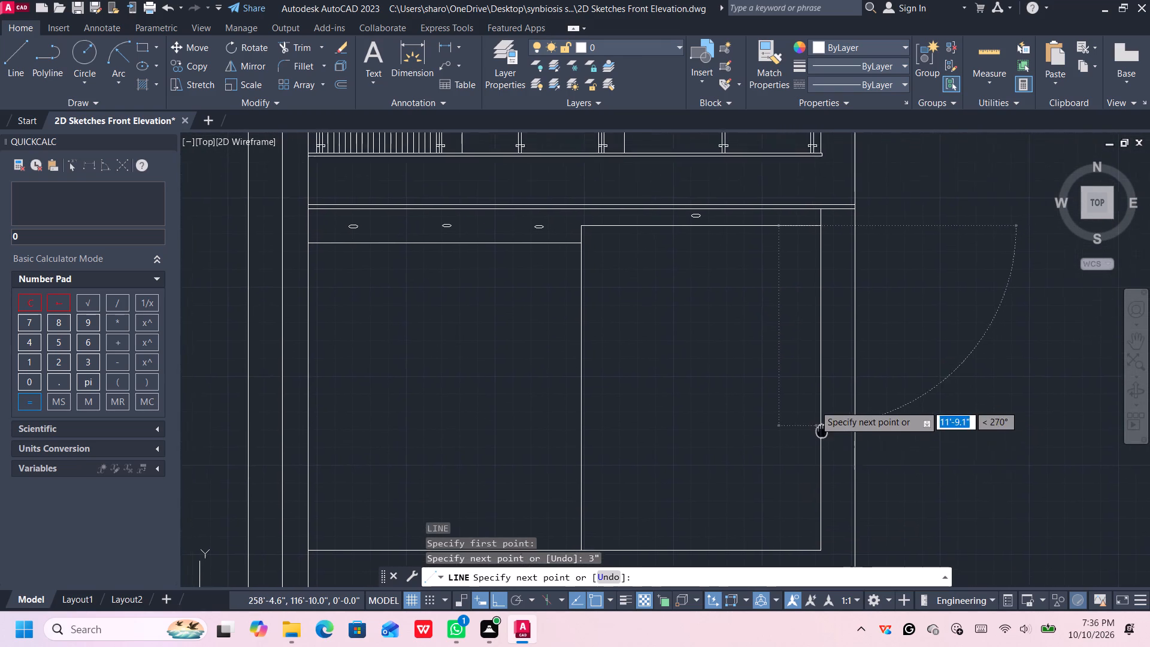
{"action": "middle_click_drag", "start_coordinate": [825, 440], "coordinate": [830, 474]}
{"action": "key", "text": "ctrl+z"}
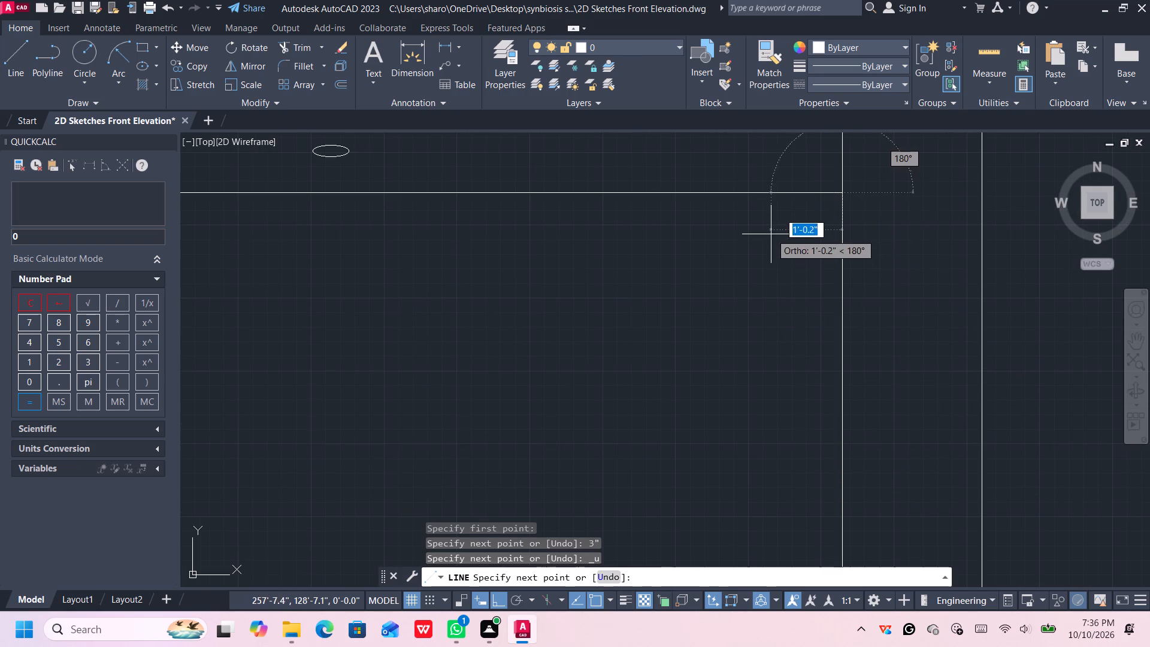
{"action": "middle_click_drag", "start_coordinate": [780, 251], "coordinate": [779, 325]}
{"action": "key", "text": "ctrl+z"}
Draw a line 2" leftward from the right-hand opening's top-right corner, continuing straight down to the opening's bottom line.
{"action": "middle_click_drag", "start_coordinate": [831, 216], "coordinate": [831, 250]}
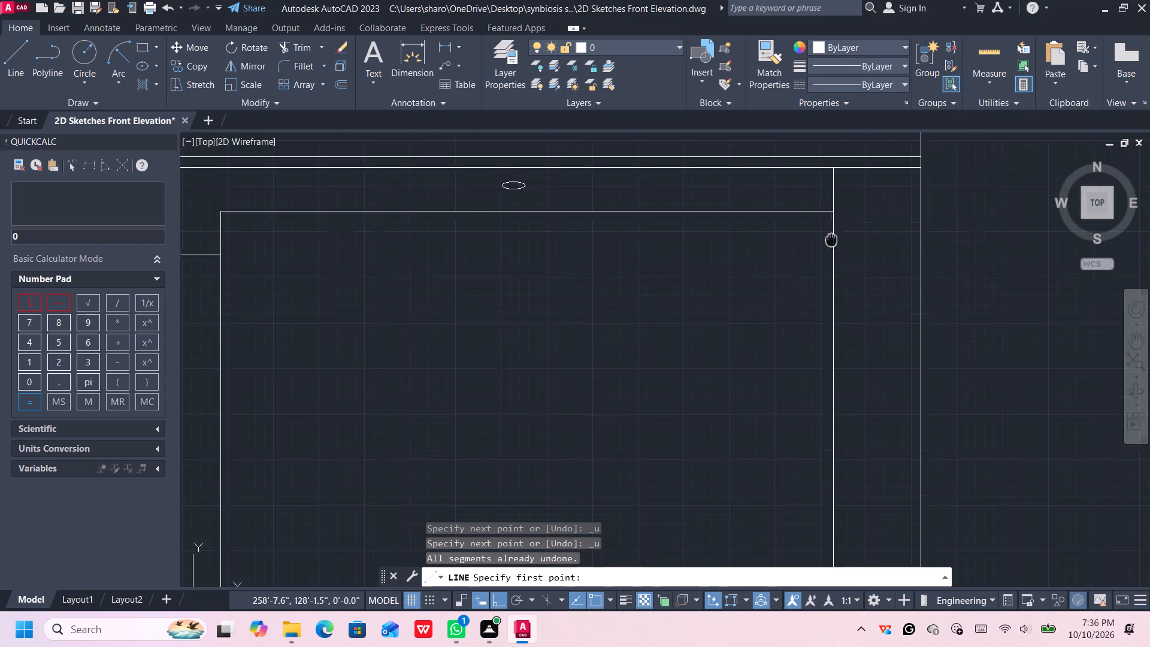
{"action": "middle_click_drag", "start_coordinate": [831, 250], "coordinate": [821, 299]}
{"action": "left_click", "coordinate": [821, 276]}
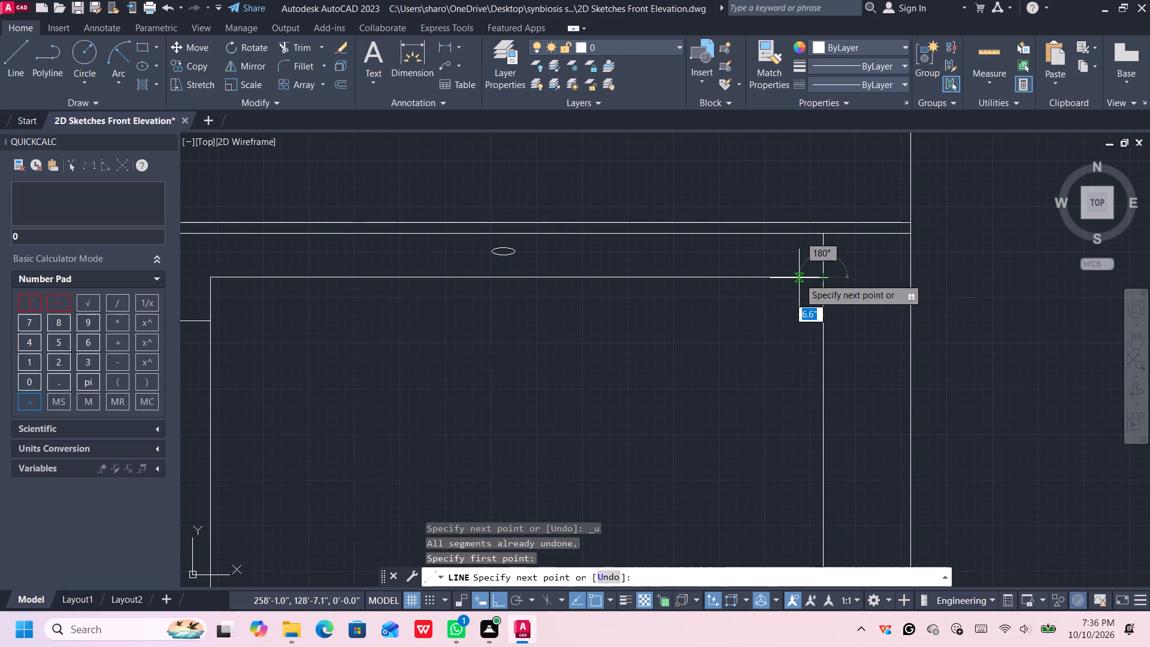
{"action": "key", "text": "2"}
{"action": "key", "text": "shift+quotedbl"}
{"action": "key", "text": "Return"}
{"action": "scroll", "coordinate": [804, 366], "scroll_direction": "down", "scroll_amount": 1}
{"action": "scroll", "coordinate": [804, 366], "scroll_direction": "up", "scroll_amount": 1}
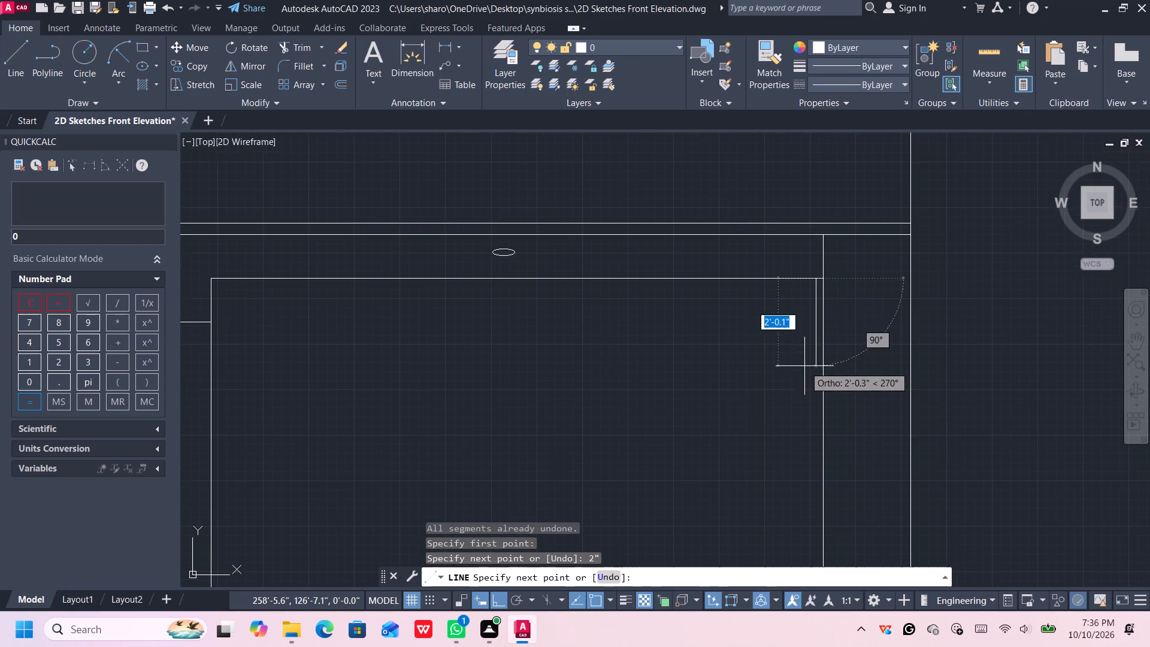
{"action": "scroll", "coordinate": [804, 367], "scroll_direction": "up", "scroll_amount": 1}
{"action": "scroll", "coordinate": [804, 368], "scroll_direction": "down", "scroll_amount": 4}
{"action": "middle_click_drag", "start_coordinate": [804, 391], "coordinate": [793, 272]}
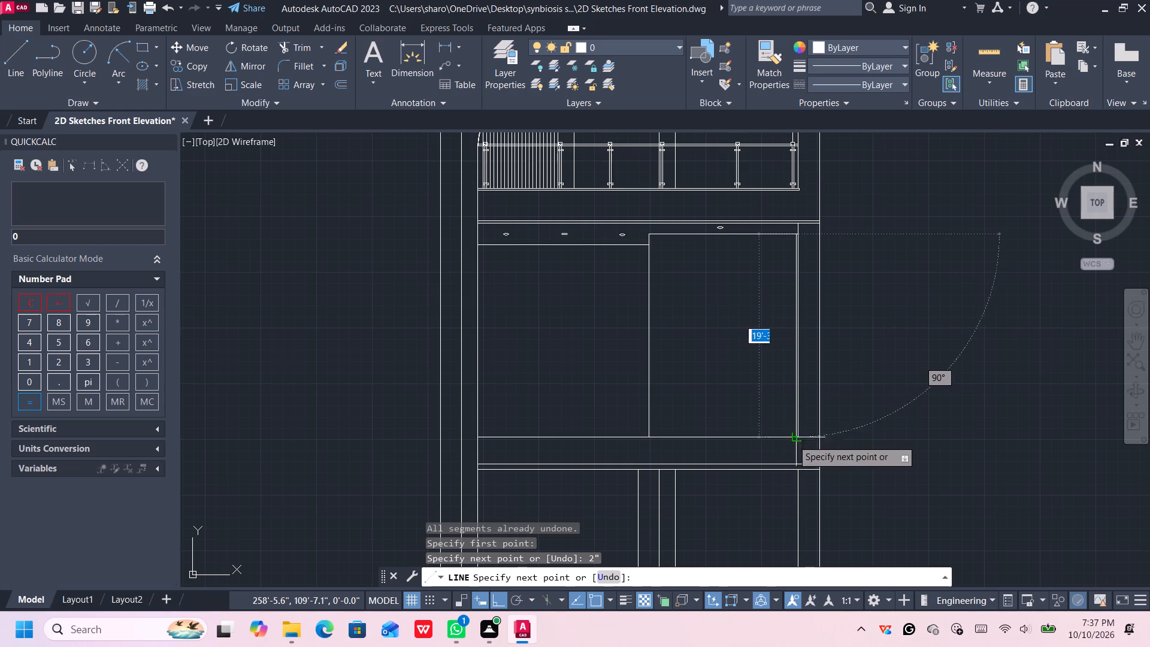
{"action": "scroll", "coordinate": [792, 440], "scroll_direction": "up", "scroll_amount": 3}
{"action": "left_click", "coordinate": [812, 432]}
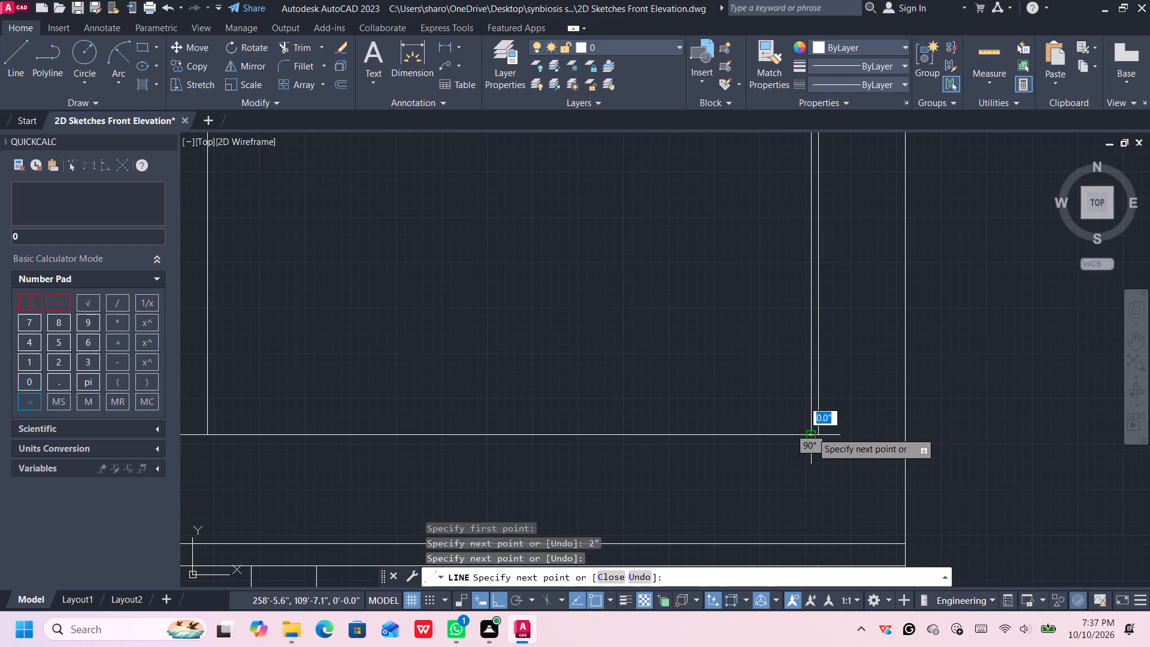
{"action": "key", "text": "space"}
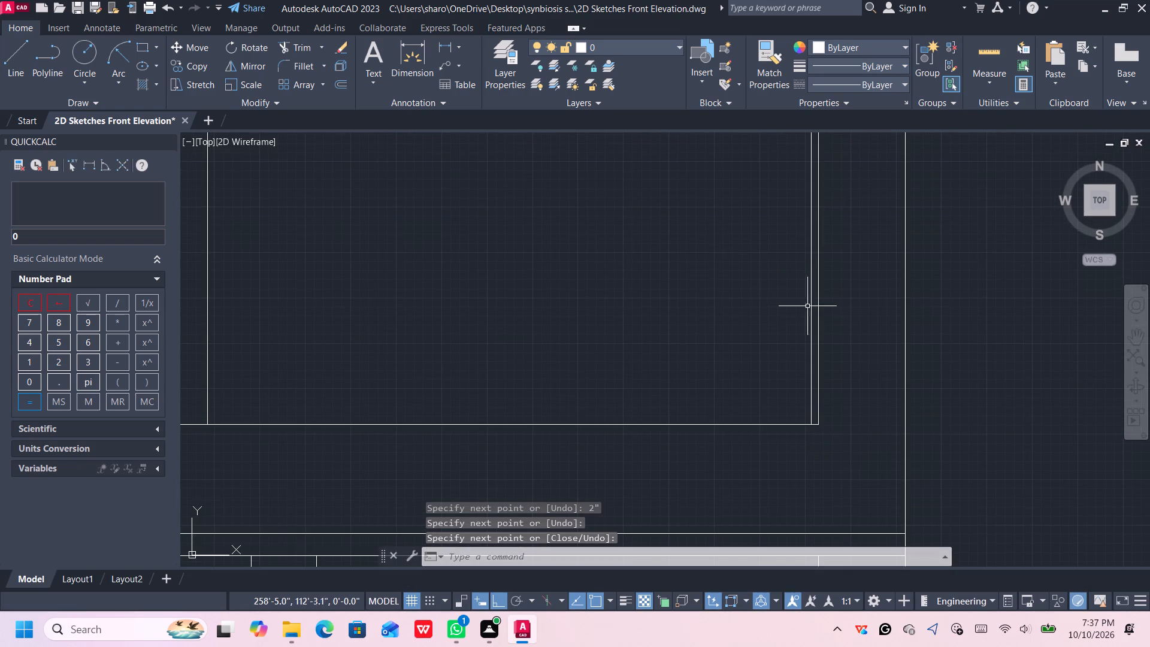
Offset the new inner vertical 4" leftward into the right-hand opening, and offset the resulting line leftward by the same distance.
{"action": "scroll", "coordinate": [811, 286], "scroll_direction": "down", "scroll_amount": 2}
{"action": "middle_click_drag", "start_coordinate": [841, 259], "coordinate": [822, 413]}
{"action": "middle_click_drag", "start_coordinate": [821, 416], "coordinate": [819, 425]}
{"action": "middle_click_drag", "start_coordinate": [801, 233], "coordinate": [809, 270]}
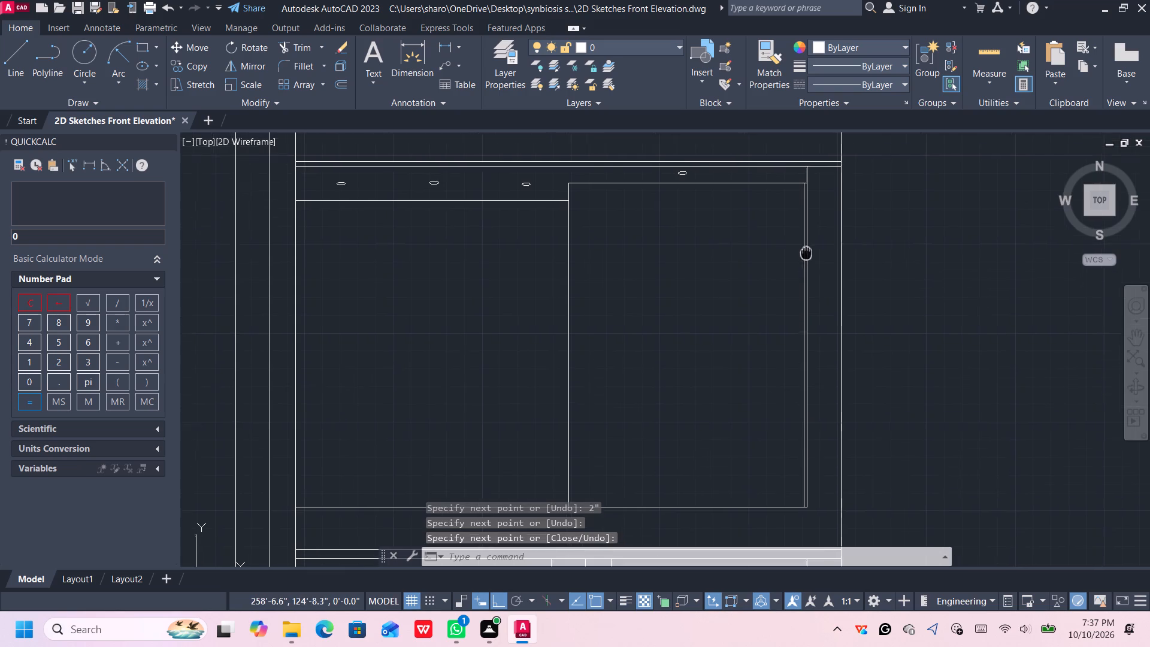
{"action": "middle_click_drag", "start_coordinate": [809, 270], "coordinate": [809, 332]}
{"action": "scroll", "coordinate": [798, 273], "scroll_direction": "up", "scroll_amount": 2}
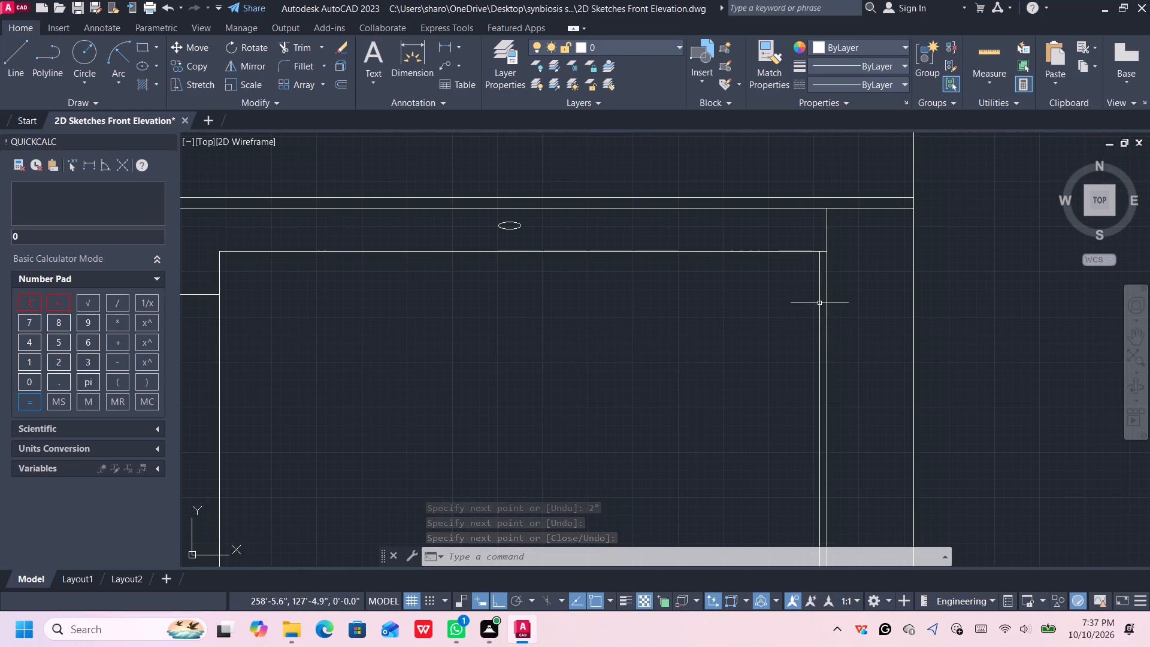
{"action": "left_click", "coordinate": [819, 304]}
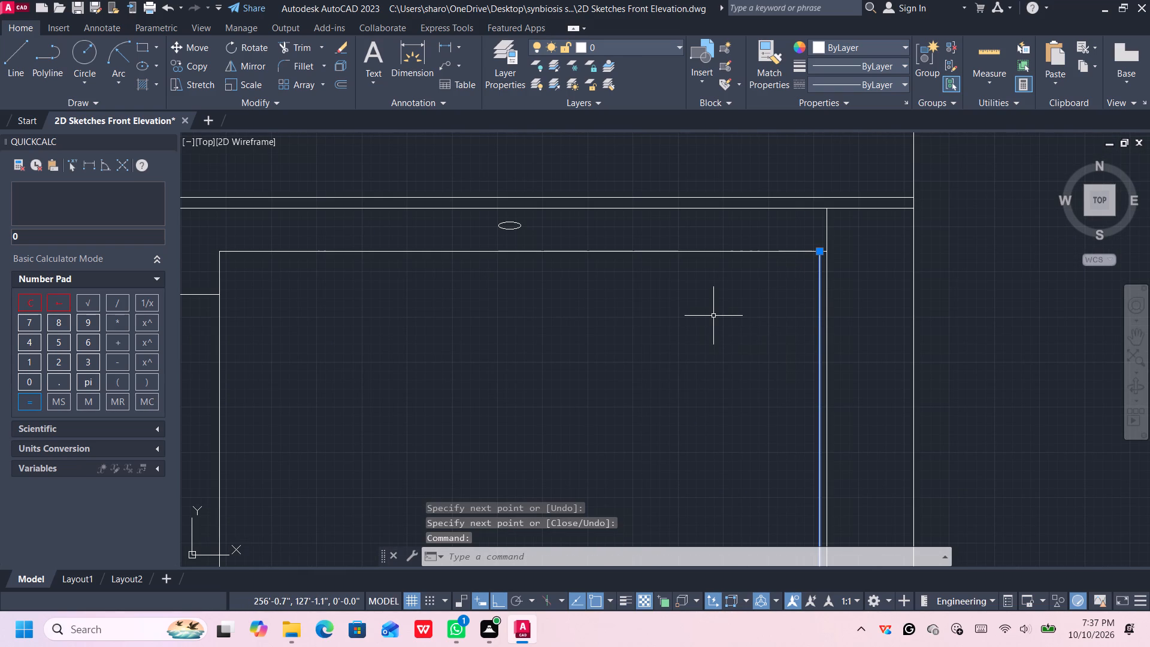
{"action": "key", "text": "o"}
{"action": "key", "text": "Return"}
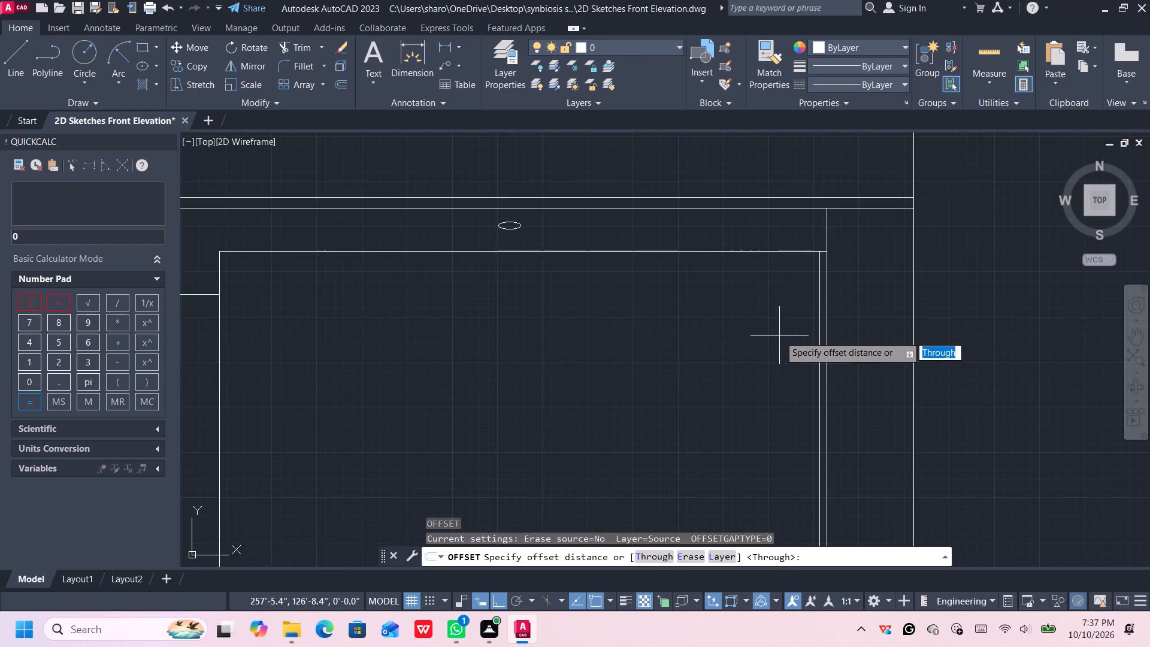
{"action": "left_click", "coordinate": [819, 362]}
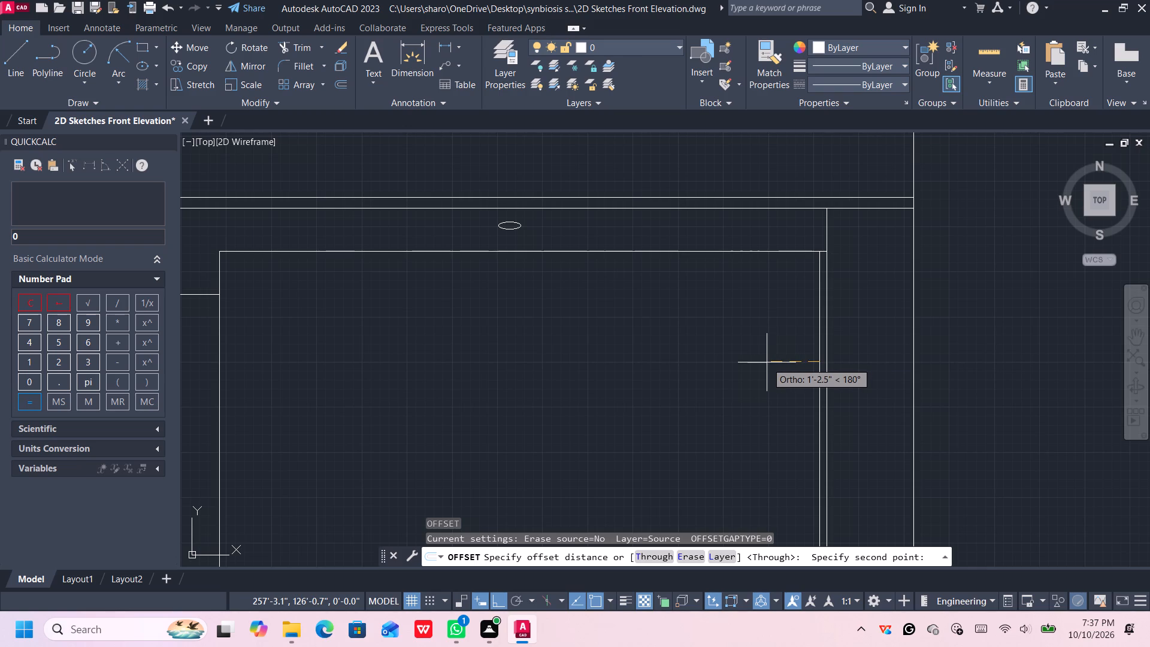
{"action": "type", "text": "4\""}
{"action": "key", "text": "Return"}
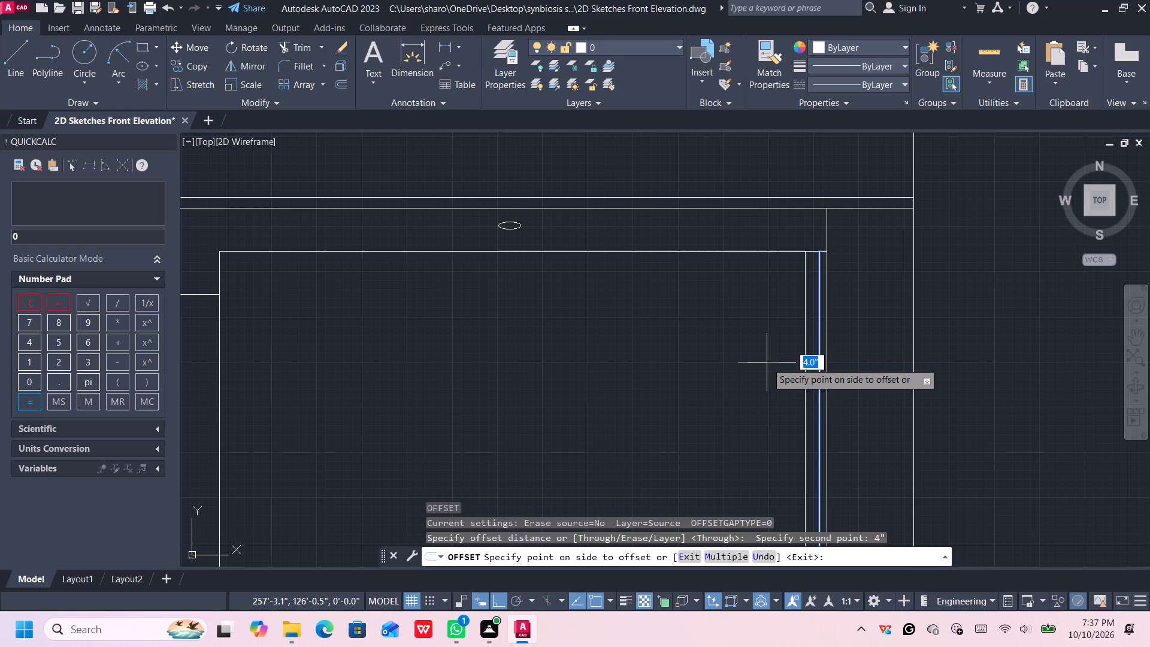
{"action": "left_click", "coordinate": [767, 364]}
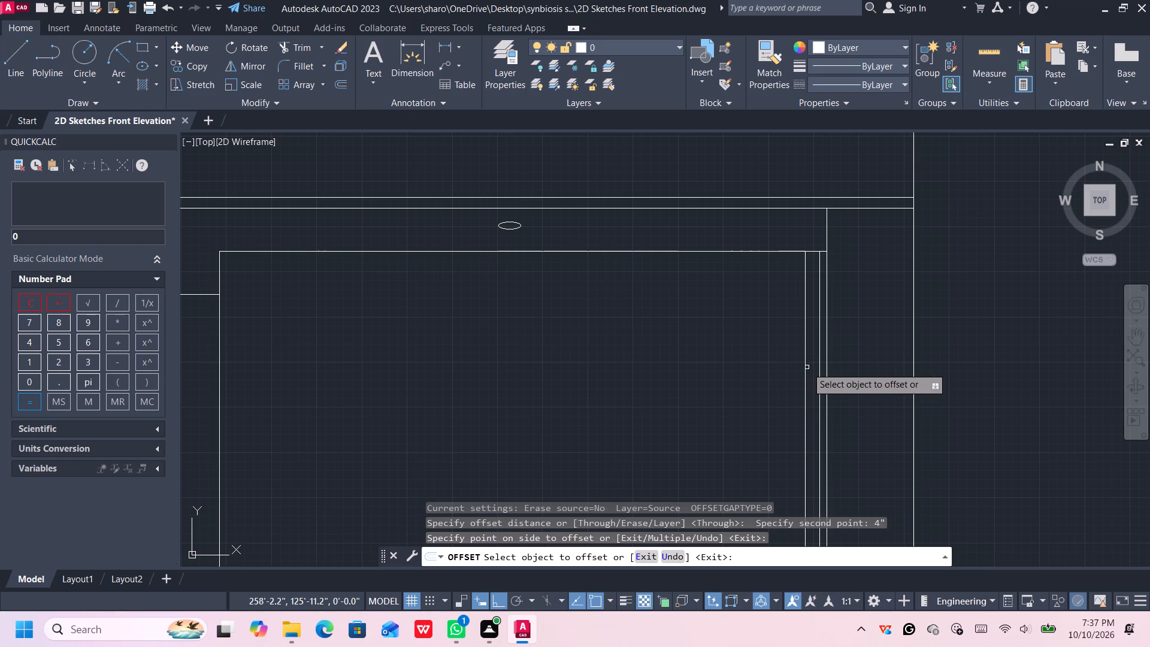
{"action": "left_click", "coordinate": [805, 367]}
{"action": "left_click", "coordinate": [790, 368]}
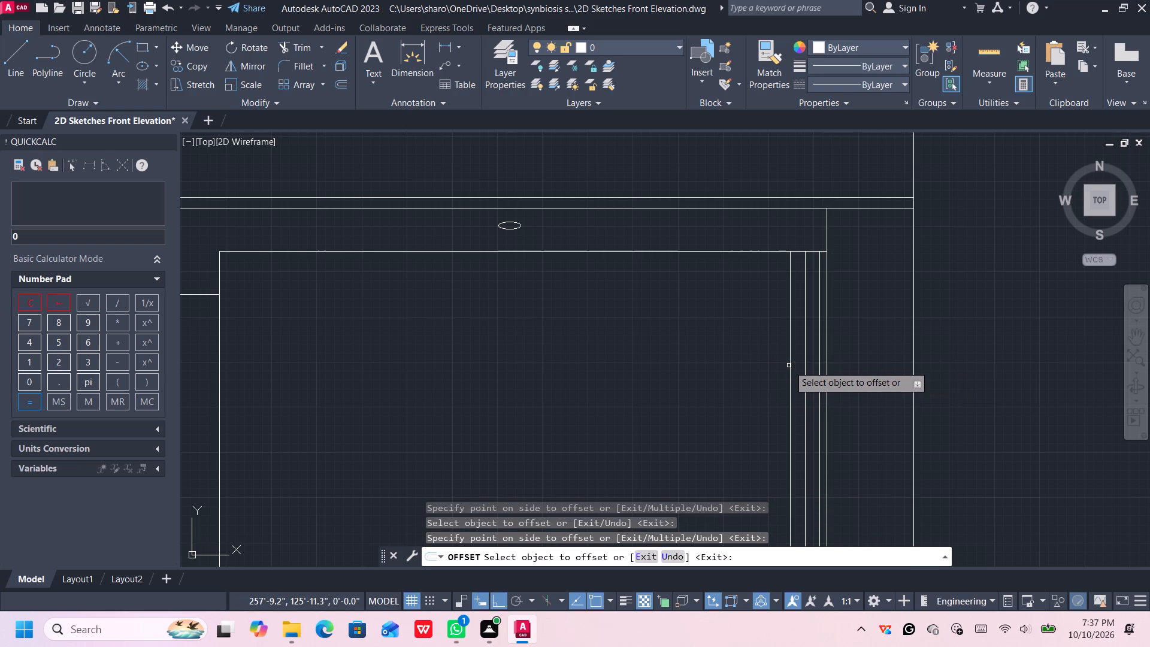
Add five more successive 4" offsets leftward from the innermost vertical slat line in the right-hand opening.
{"action": "scroll", "coordinate": [789, 364], "scroll_direction": "down", "scroll_amount": 3}
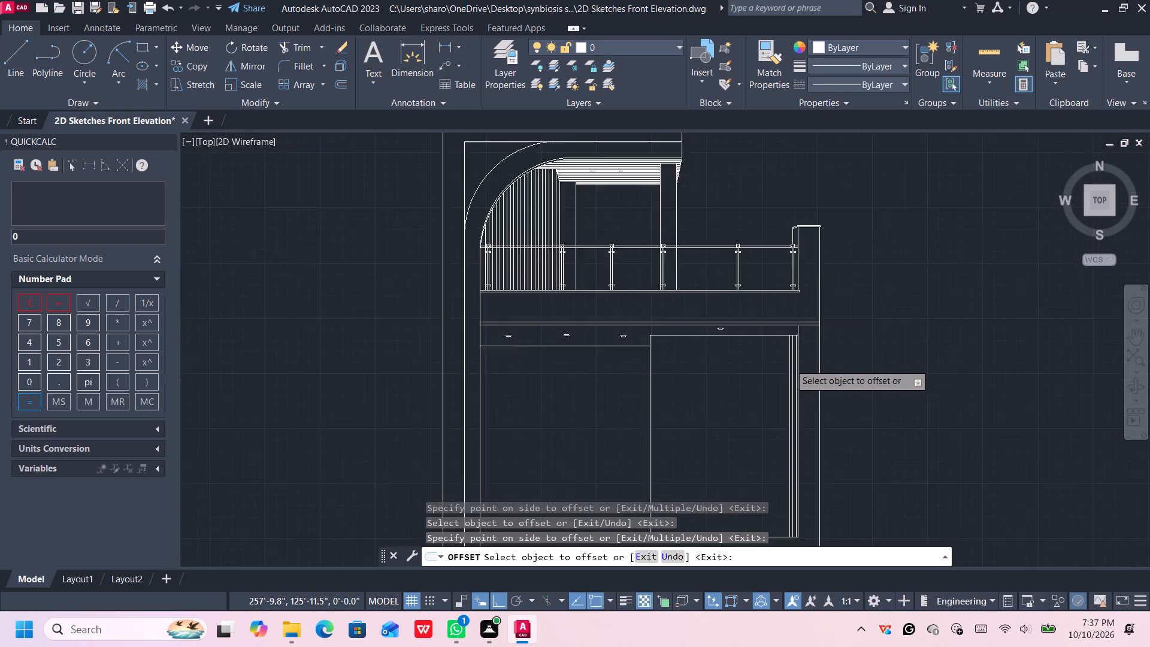
{"action": "scroll", "coordinate": [789, 364], "scroll_direction": "down", "scroll_amount": 1}
{"action": "middle_click_drag", "start_coordinate": [780, 400], "coordinate": [792, 359]}
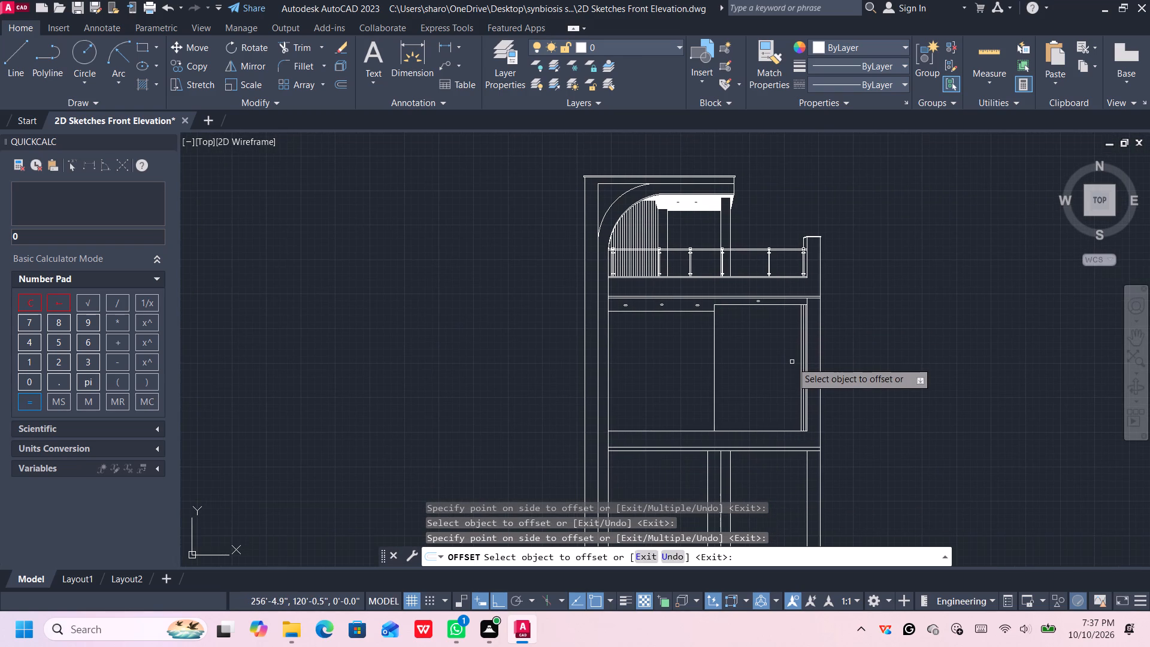
{"action": "scroll", "coordinate": [792, 362], "scroll_direction": "up", "scroll_amount": 3}
{"action": "left_click", "coordinate": [812, 354]}
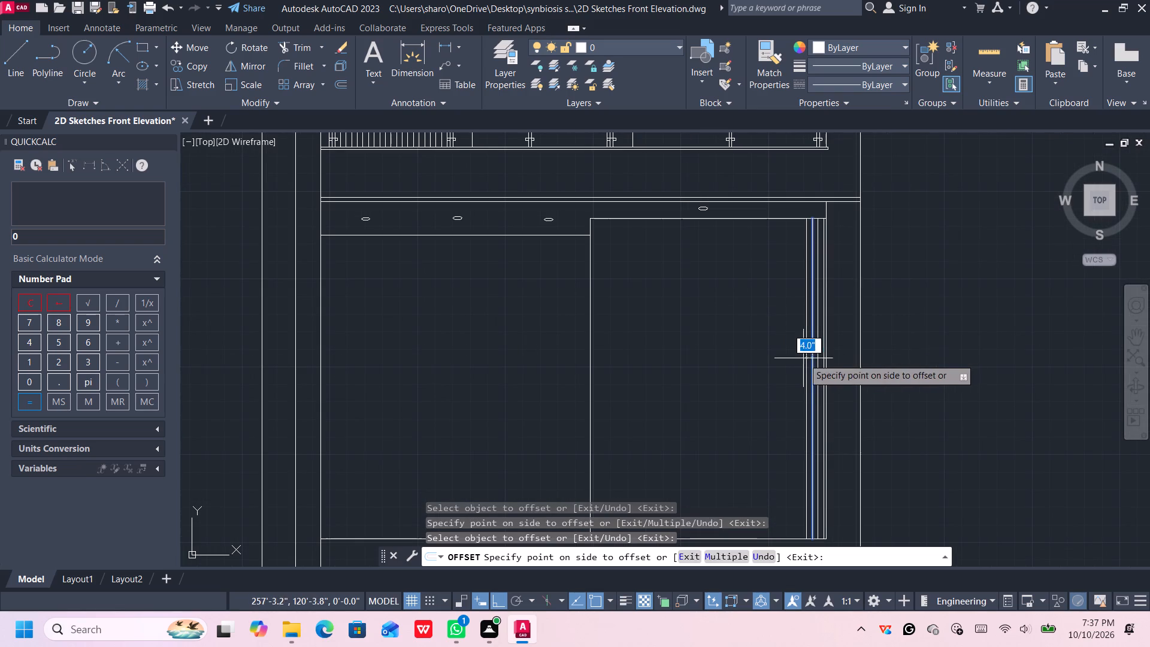
{"action": "left_click", "coordinate": [793, 363]}
{"action": "left_click", "coordinate": [806, 360]}
{"action": "left_click", "coordinate": [790, 364]}
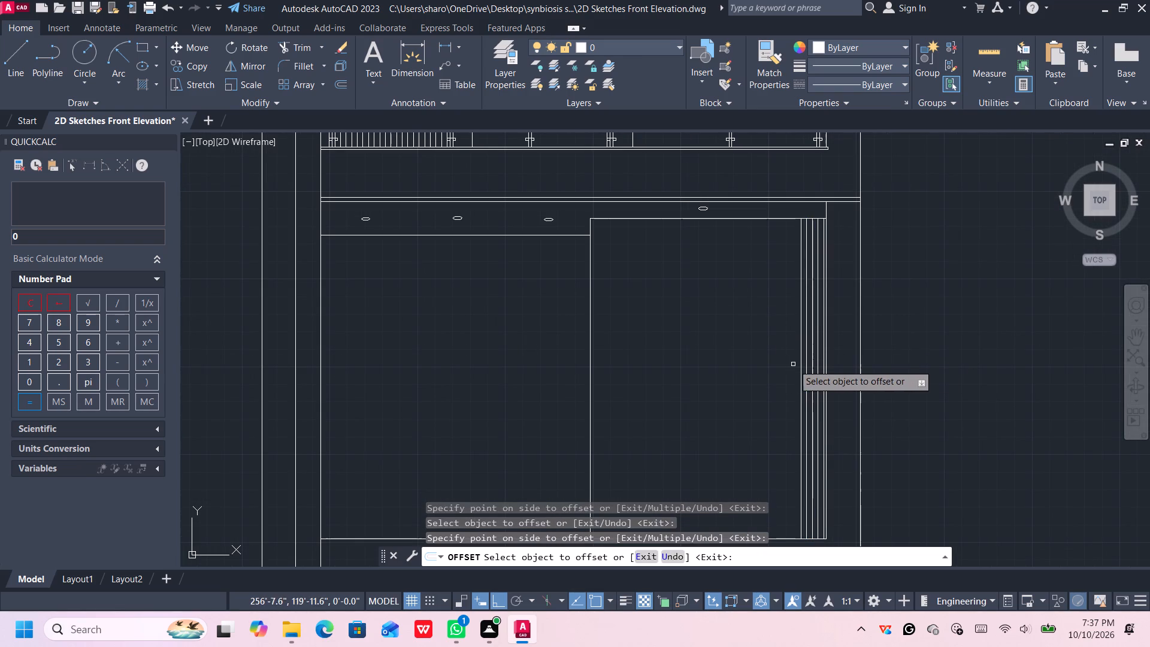
{"action": "left_click", "coordinate": [800, 359]}
{"action": "left_click", "coordinate": [789, 358]}
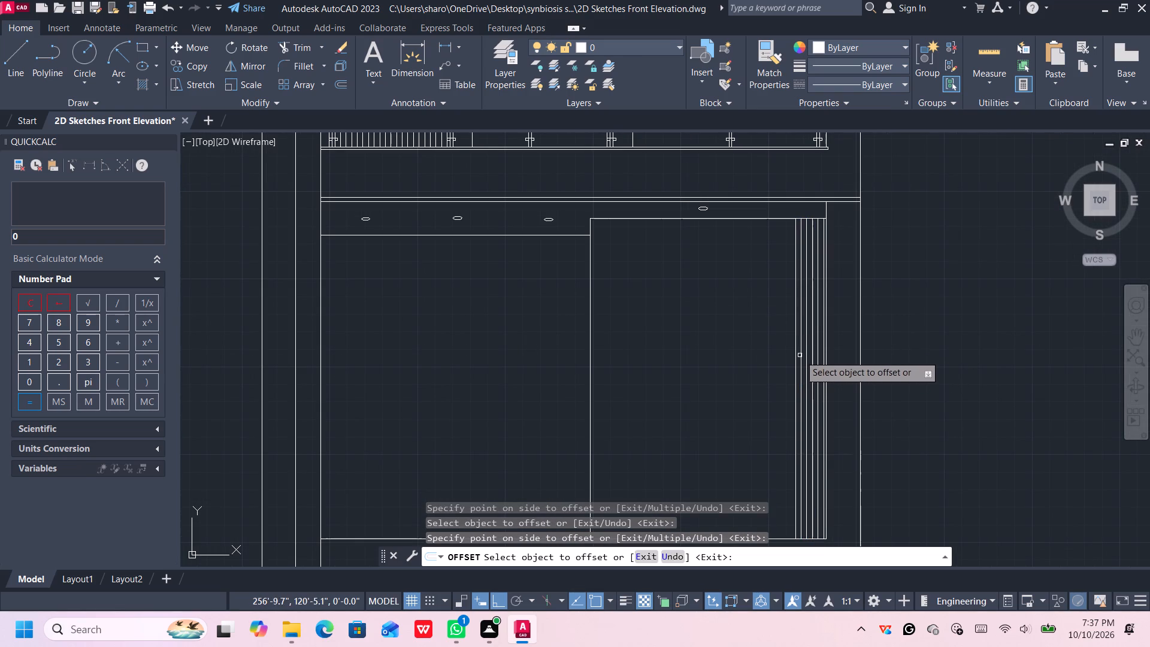
{"action": "left_click", "coordinate": [794, 355]}
{"action": "left_click", "coordinate": [773, 355]}
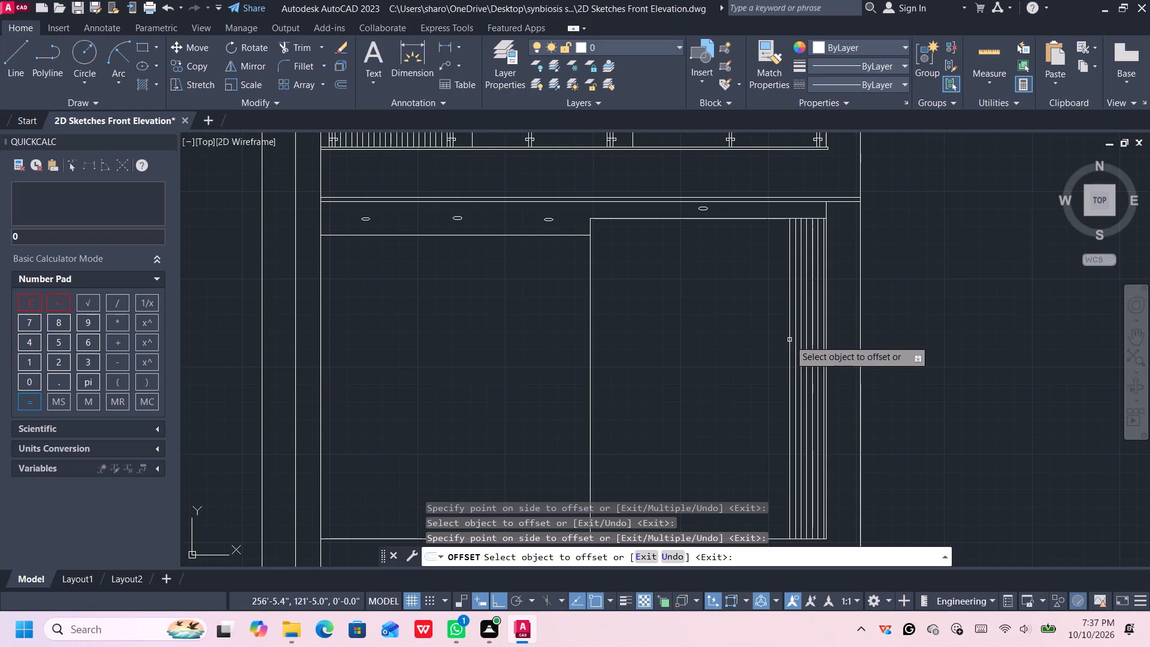
{"action": "left_click", "coordinate": [789, 340]}
{"action": "left_click", "coordinate": [771, 345]}
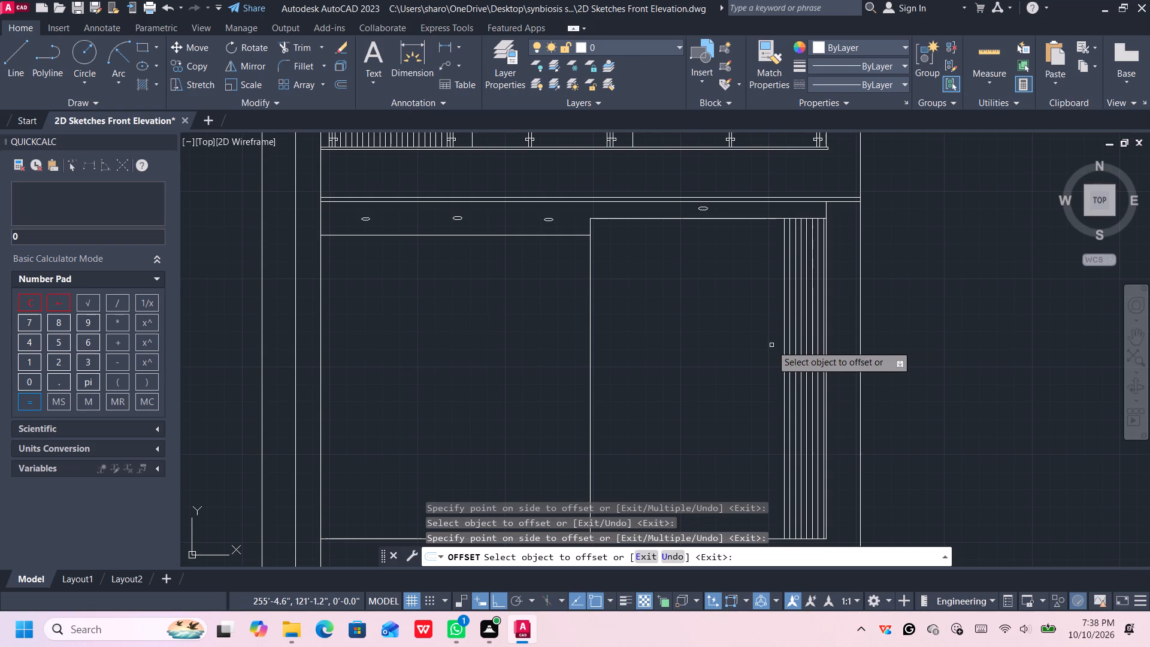
{"action": "key", "text": "space"}
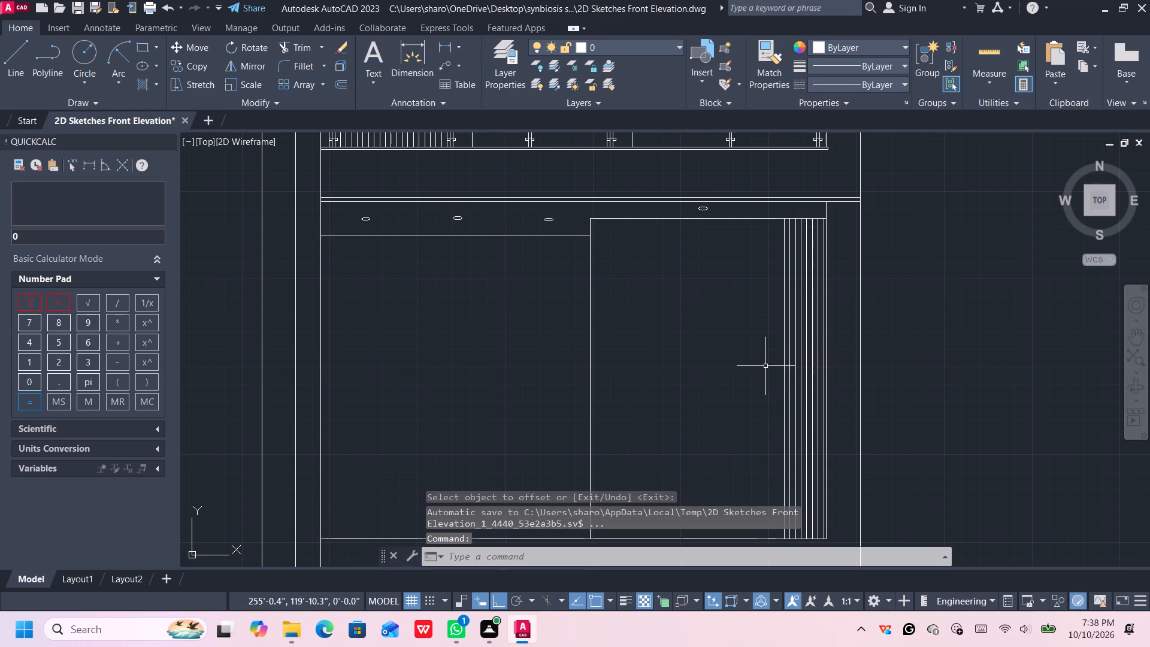
Draw a 5.5' by 5.5' rectangle up and left from the foot of the inner vertical 2" inside the opening's right edge.
{"action": "middle_click_drag", "start_coordinate": [876, 495], "coordinate": [897, 436]}
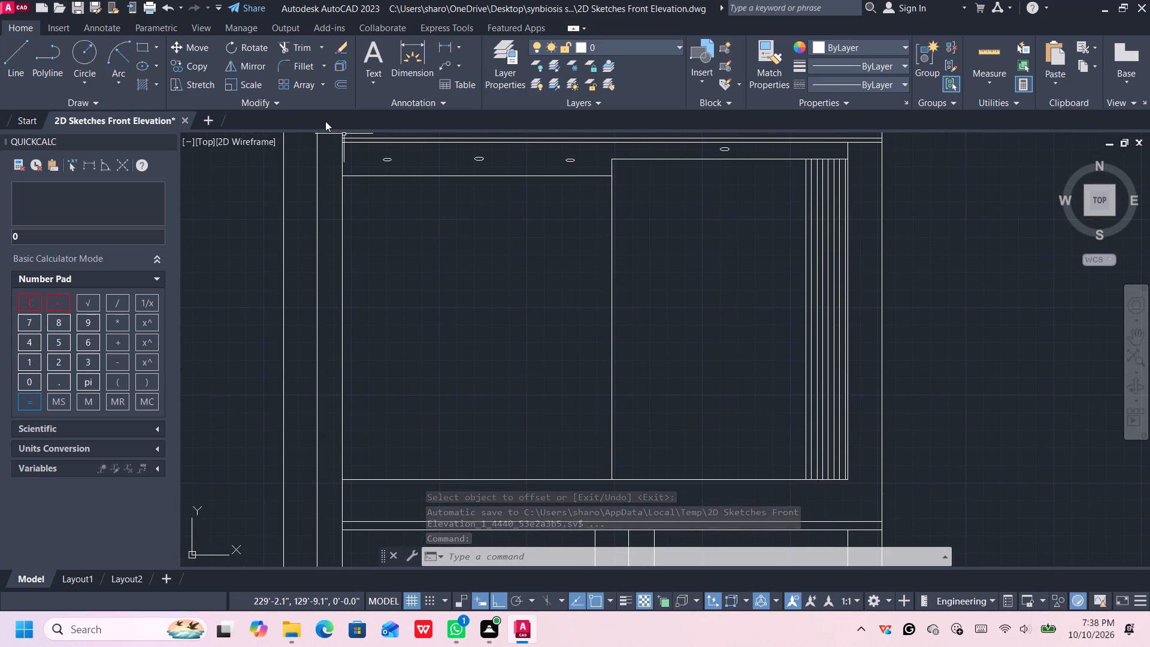
{"action": "left_click", "coordinate": [137, 47]}
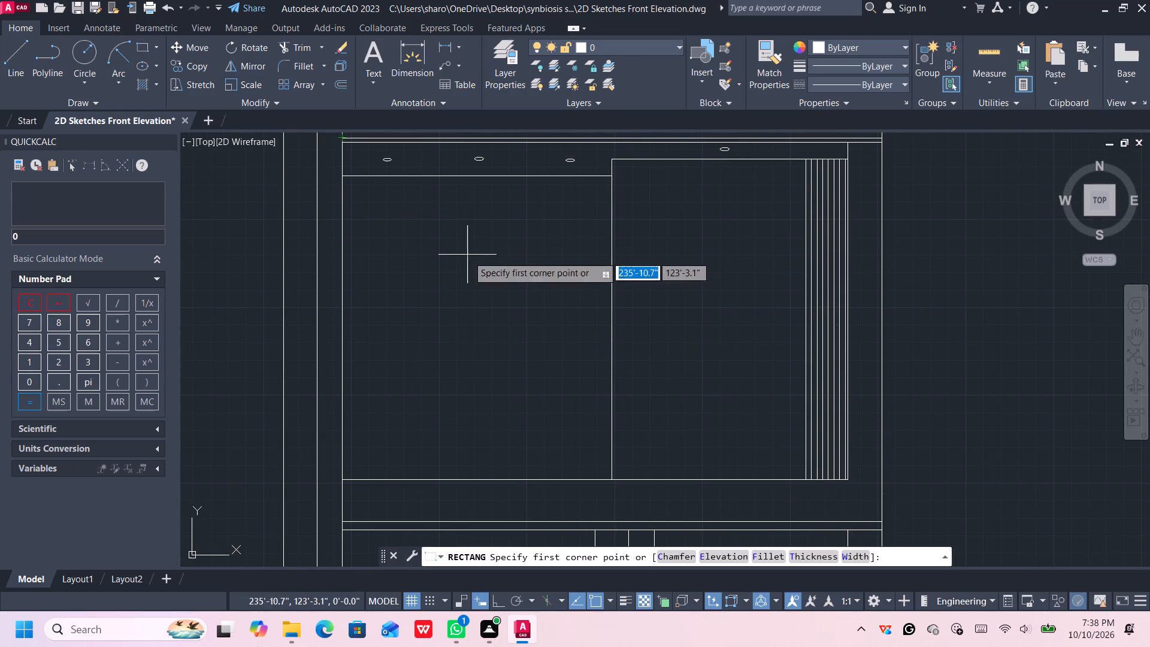
{"action": "left_click", "coordinate": [845, 477]}
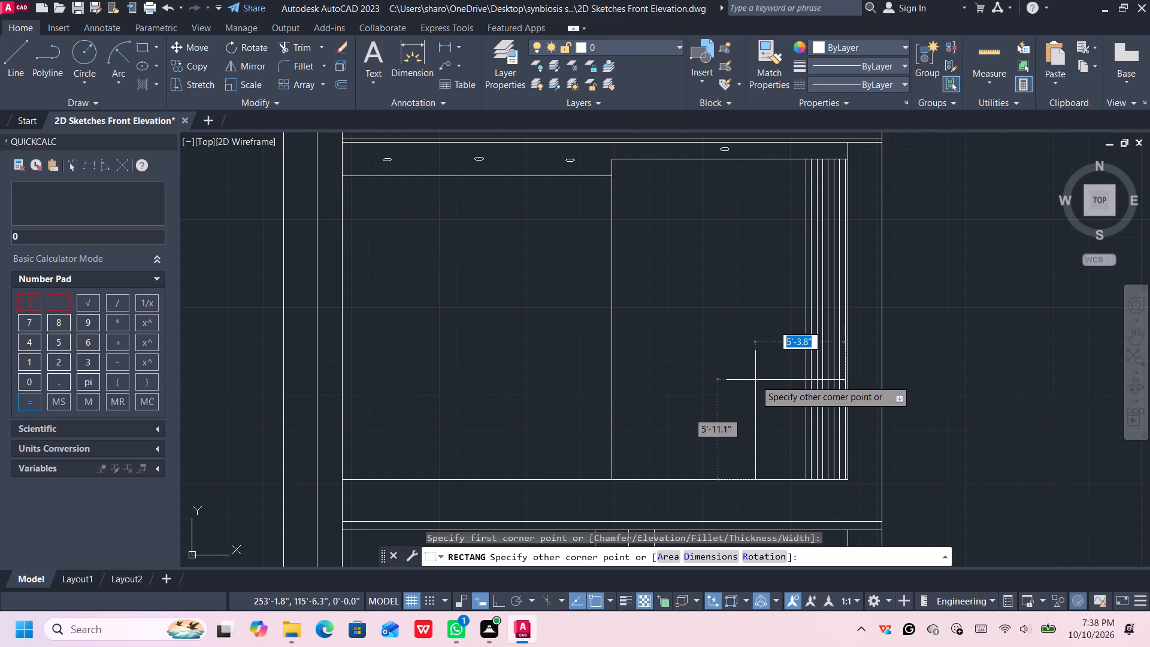
{"action": "type", "text": "5.5"}
{"action": "key", "text": "apostrophe"}
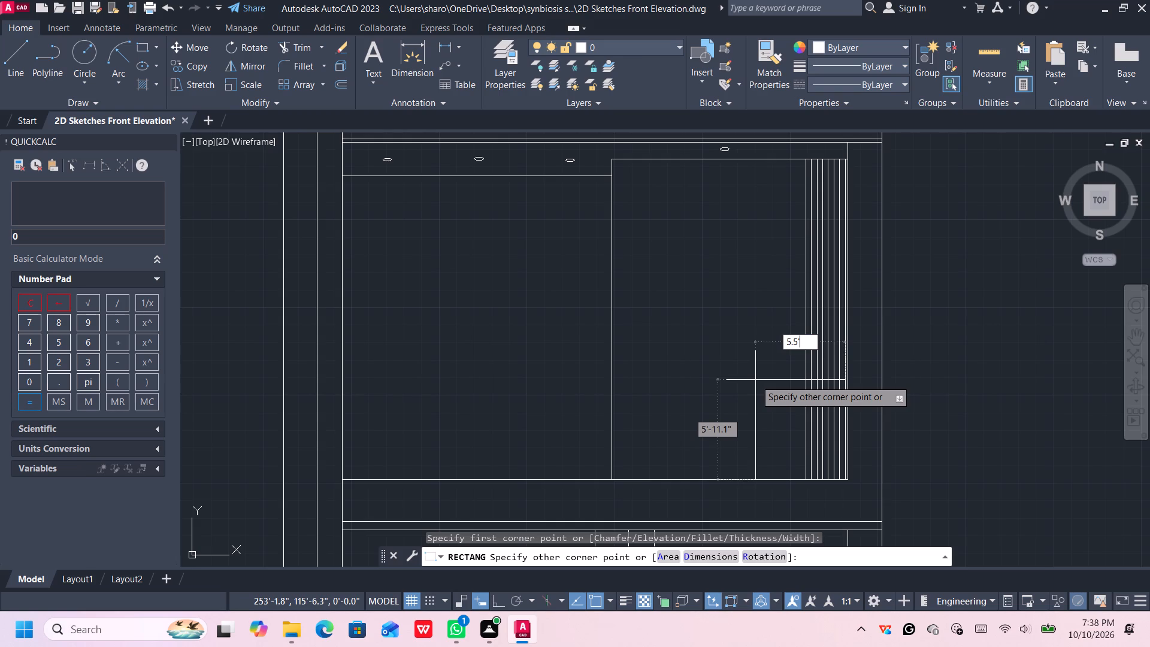
{"action": "key", "text": "Tab"}
{"action": "type", "text": "5.5'"}
{"action": "key", "text": "Return"}
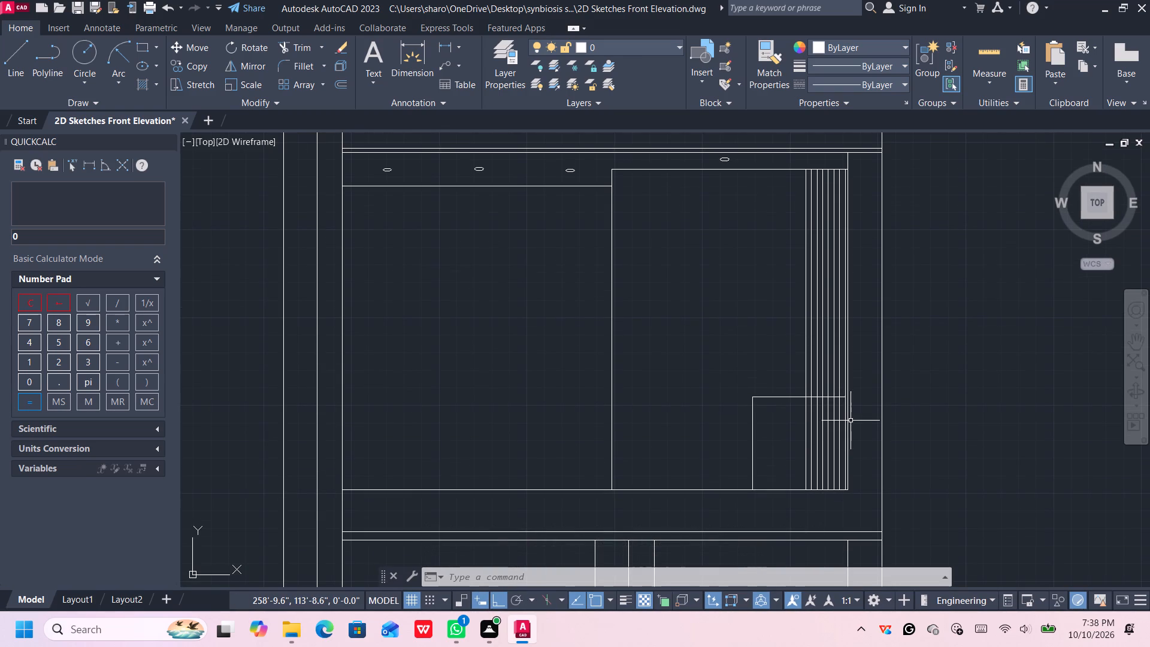
Draw a 2" vertical line upward from the 5.5' square's bottom-right corner.
{"action": "scroll", "coordinate": [848, 481], "scroll_direction": "up", "scroll_amount": 3}
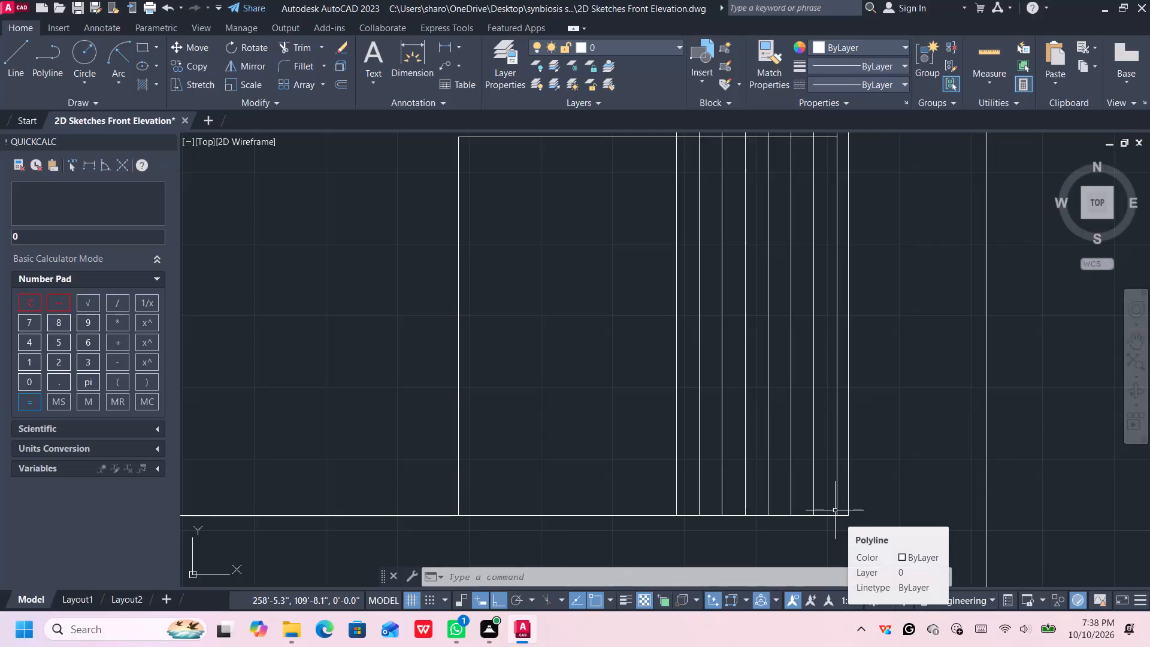
{"action": "scroll", "coordinate": [835, 510], "scroll_direction": "down", "scroll_amount": 1}
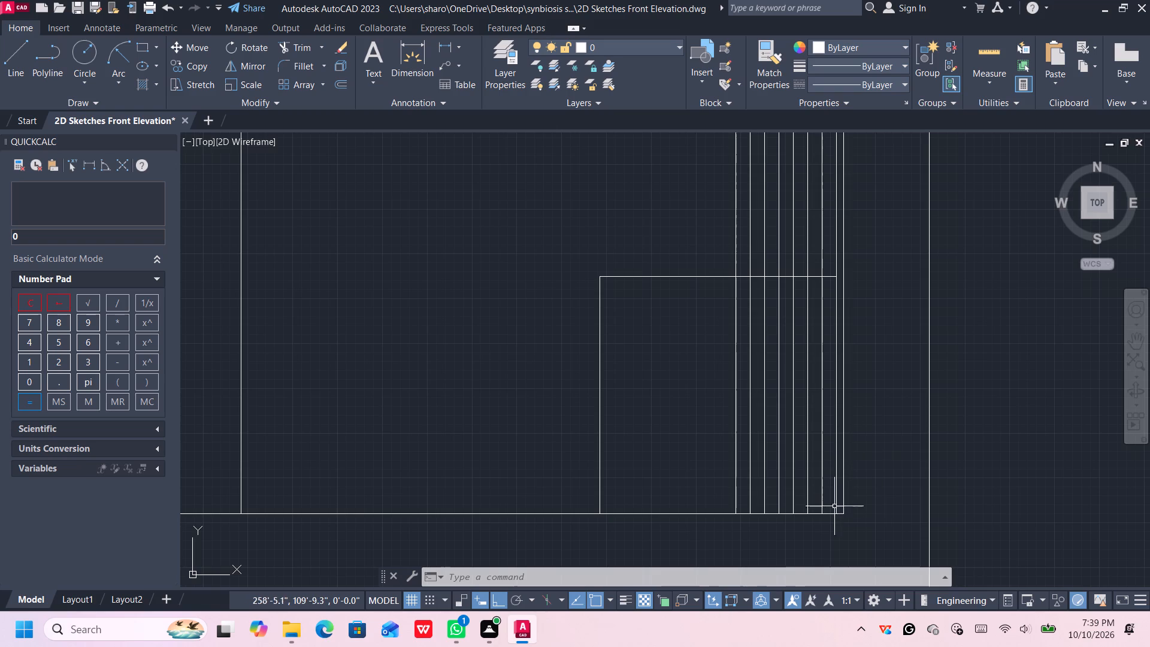
{"action": "scroll", "coordinate": [832, 515], "scroll_direction": "up", "scroll_amount": 1}
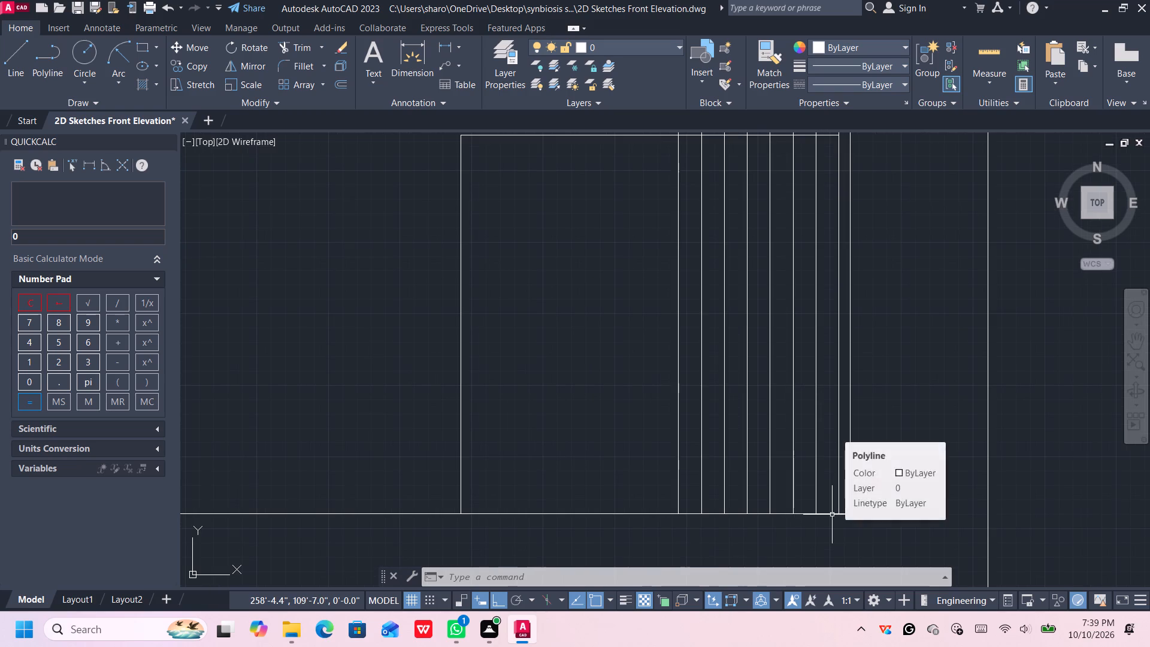
{"action": "key", "text": "l"}
{"action": "key", "text": "Return"}
{"action": "left_click", "coordinate": [840, 516]}
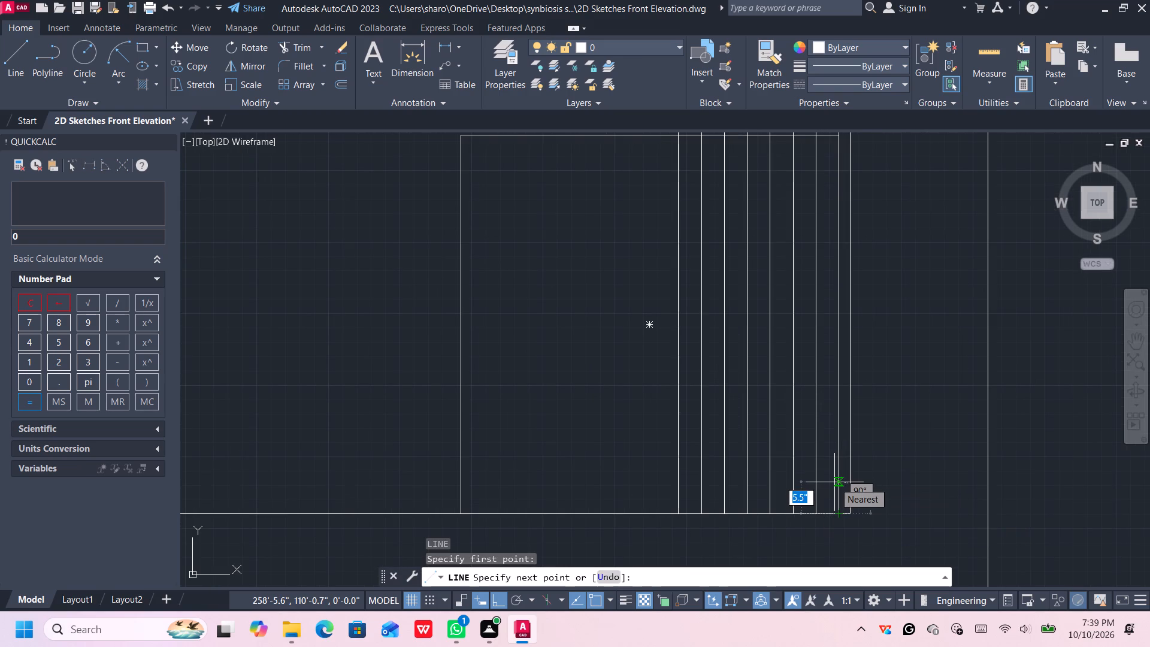
{"action": "type", "text": "2\""}
{"action": "key", "text": "Return"}
{"action": "key", "text": "Escape"}
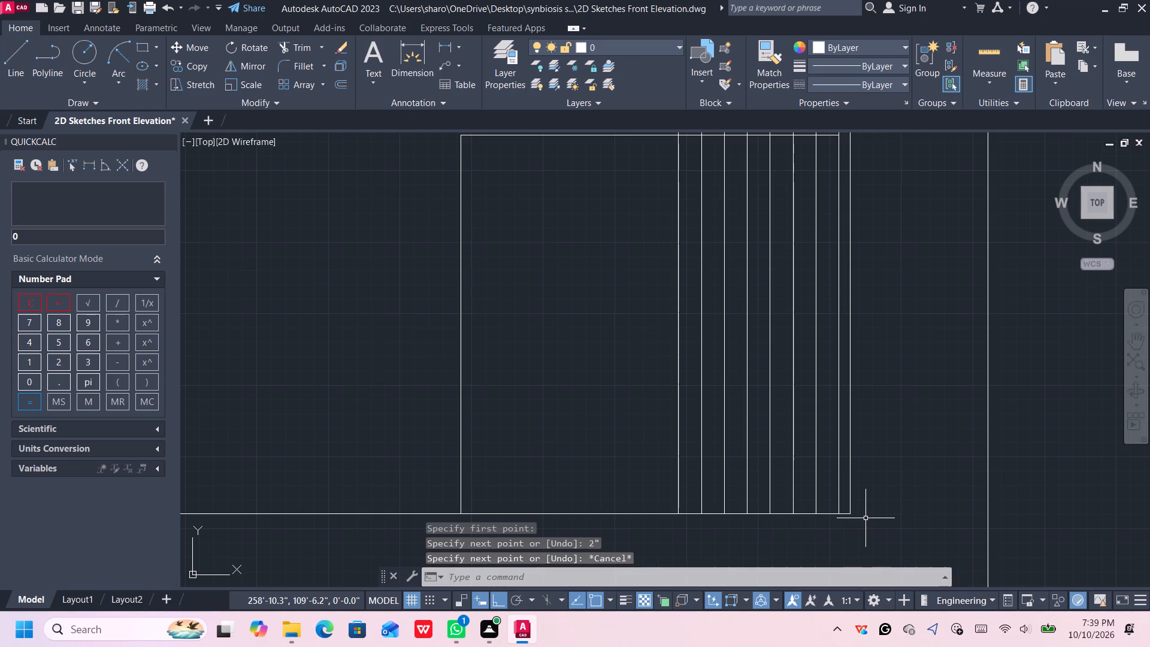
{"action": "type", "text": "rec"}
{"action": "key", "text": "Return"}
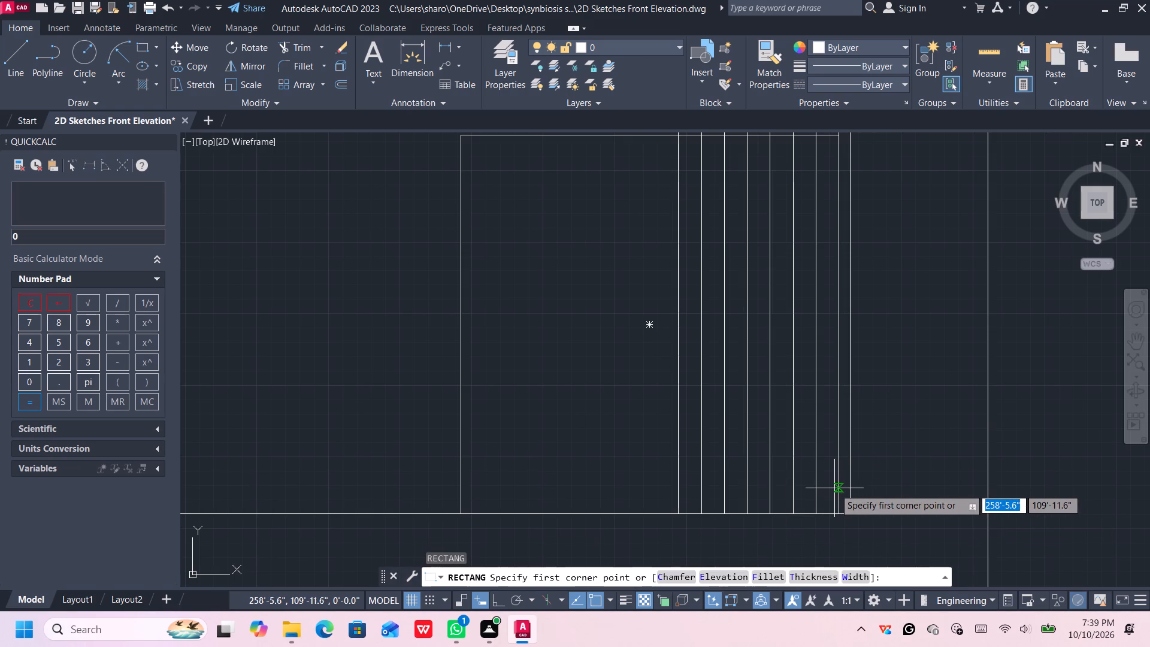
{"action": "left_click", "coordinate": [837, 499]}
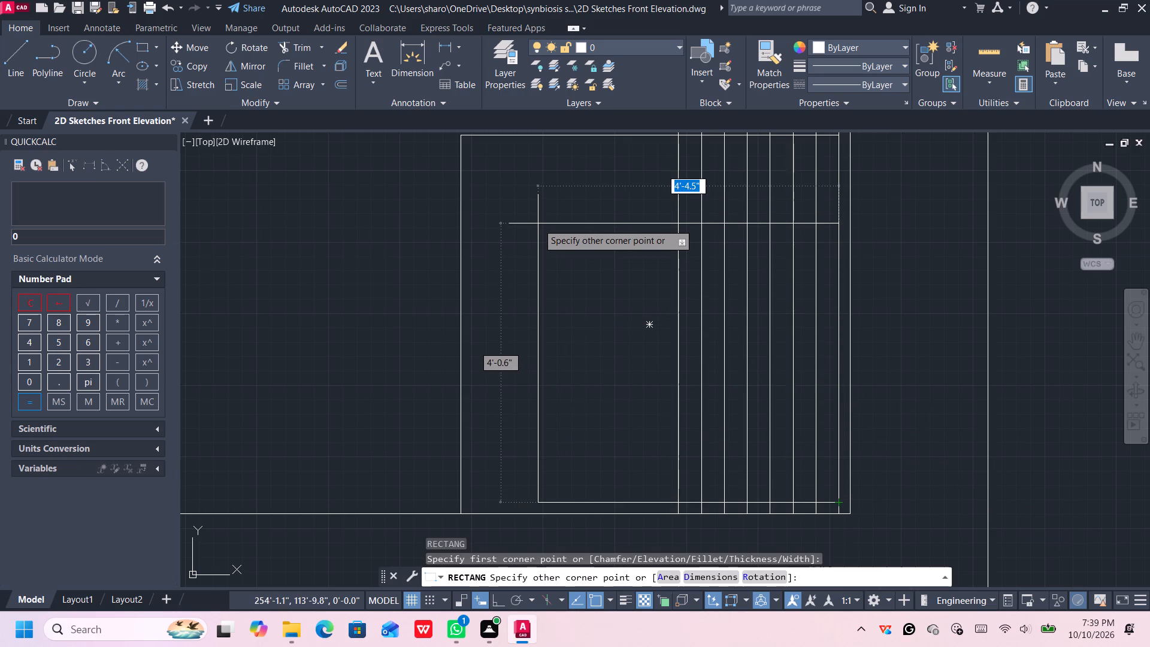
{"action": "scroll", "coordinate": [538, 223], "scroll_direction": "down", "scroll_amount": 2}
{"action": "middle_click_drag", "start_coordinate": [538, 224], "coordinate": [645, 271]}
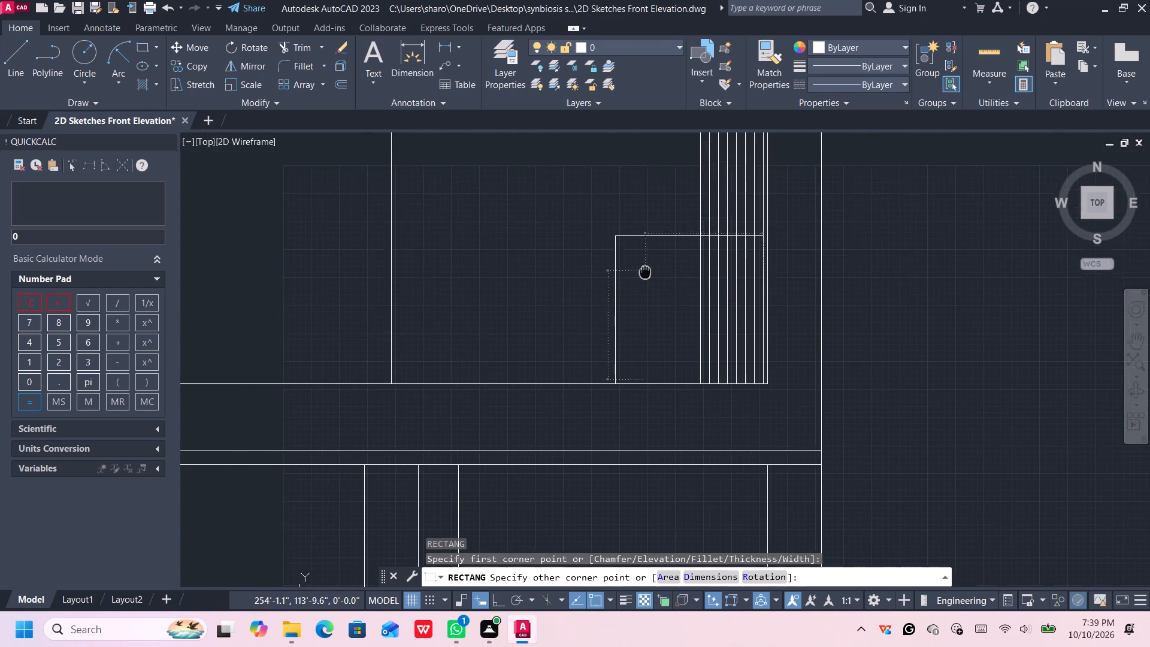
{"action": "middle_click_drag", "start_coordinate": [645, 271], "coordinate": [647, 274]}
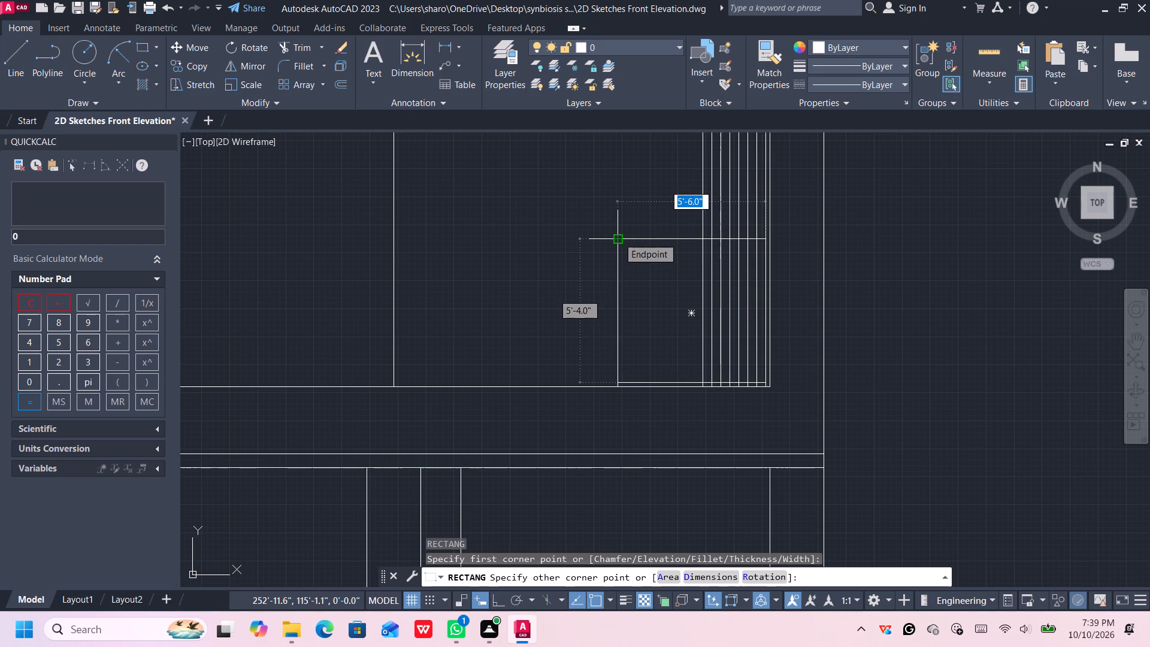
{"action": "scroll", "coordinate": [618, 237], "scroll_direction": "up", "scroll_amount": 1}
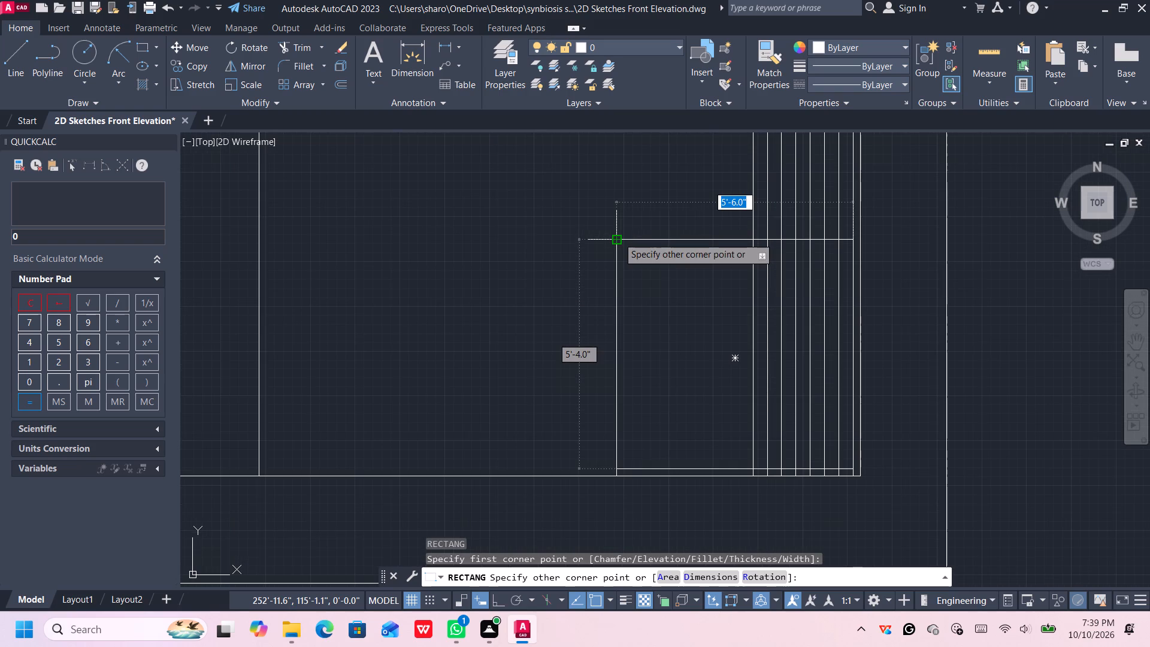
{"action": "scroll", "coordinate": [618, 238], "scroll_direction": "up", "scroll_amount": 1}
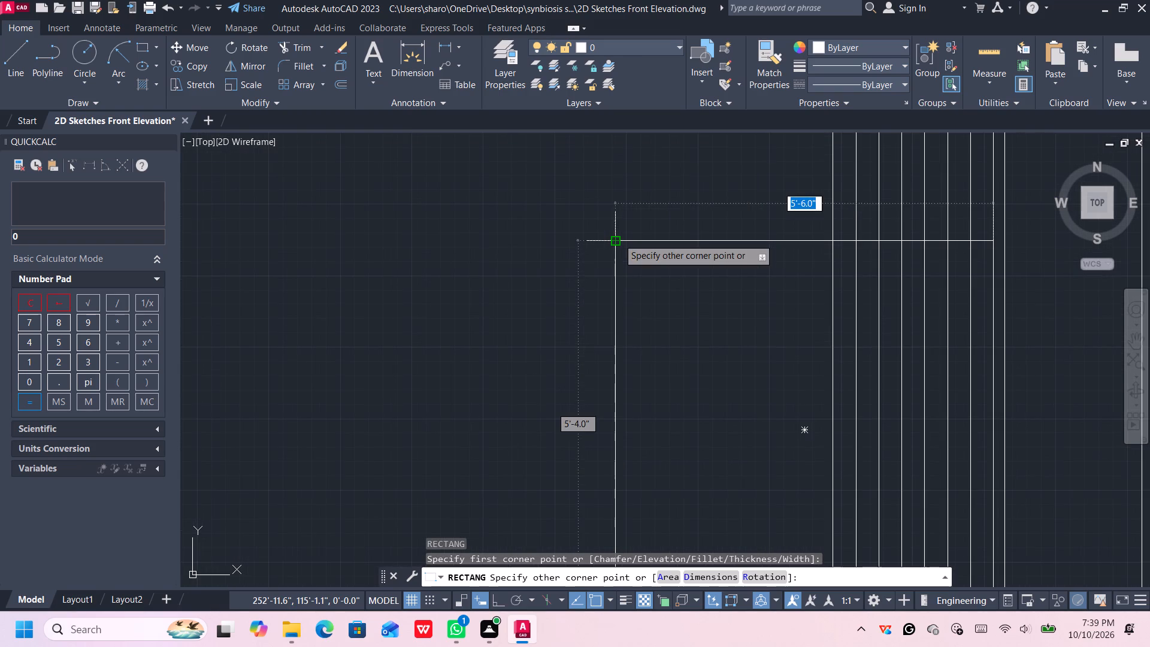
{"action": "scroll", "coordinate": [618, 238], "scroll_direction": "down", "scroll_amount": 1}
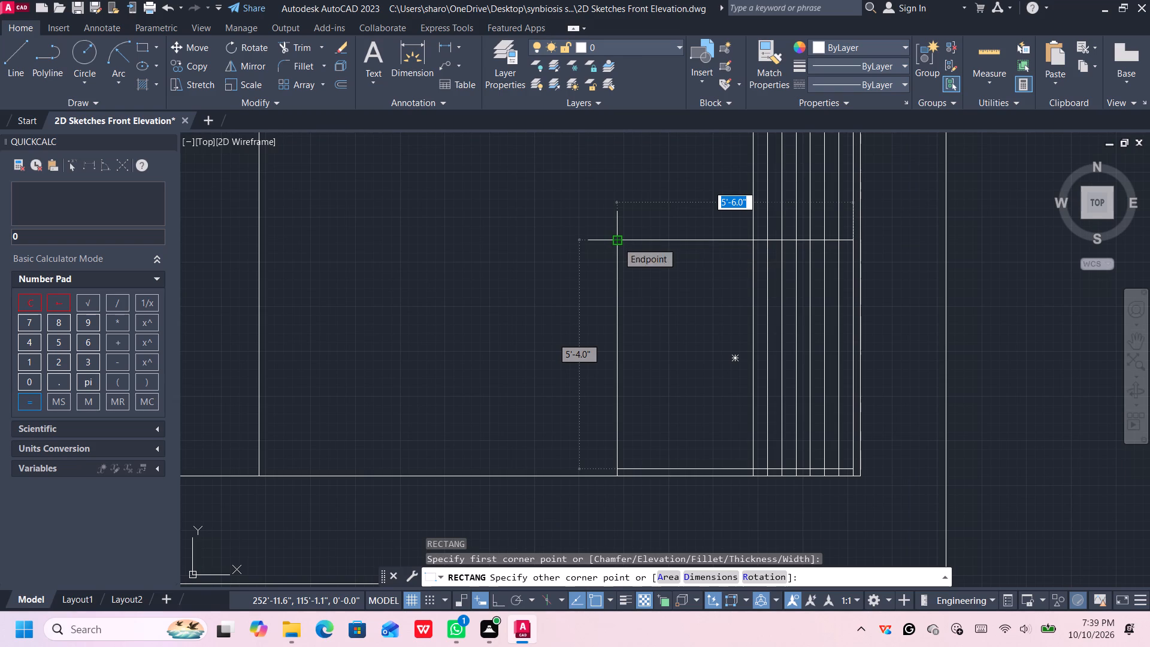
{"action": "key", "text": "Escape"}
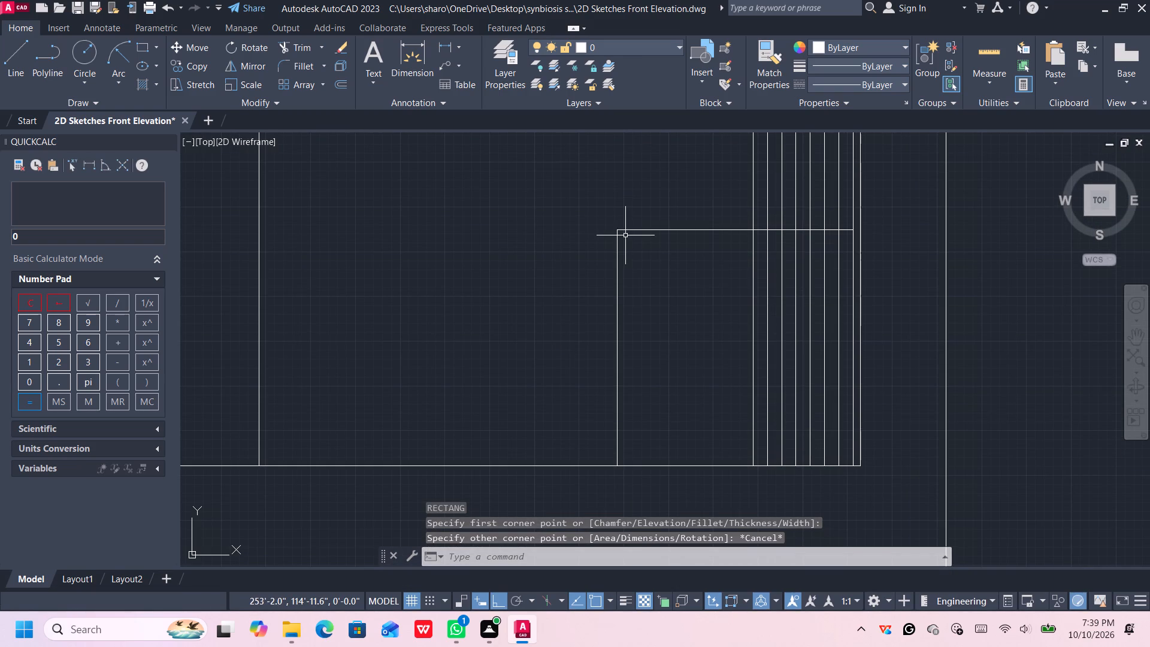
Undo the recent drawing back through the 2" vertical line and the 5.5' square in the right-hand opening.
{"action": "key", "text": "ctrl+z"}
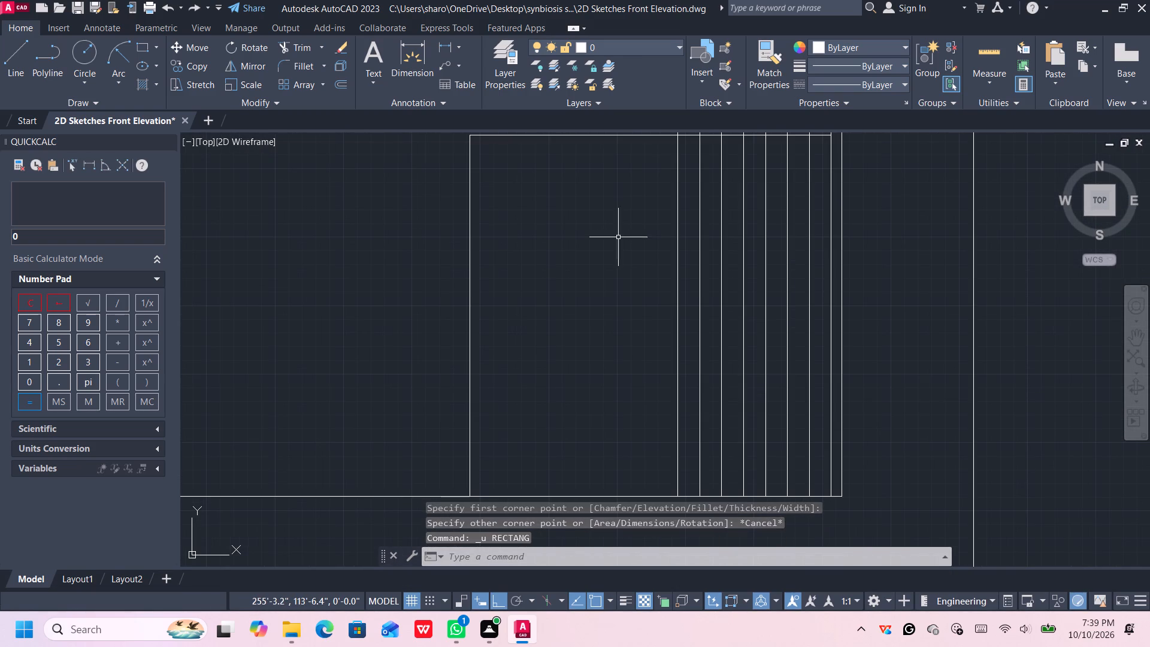
{"action": "key", "text": "ctrl+z"}
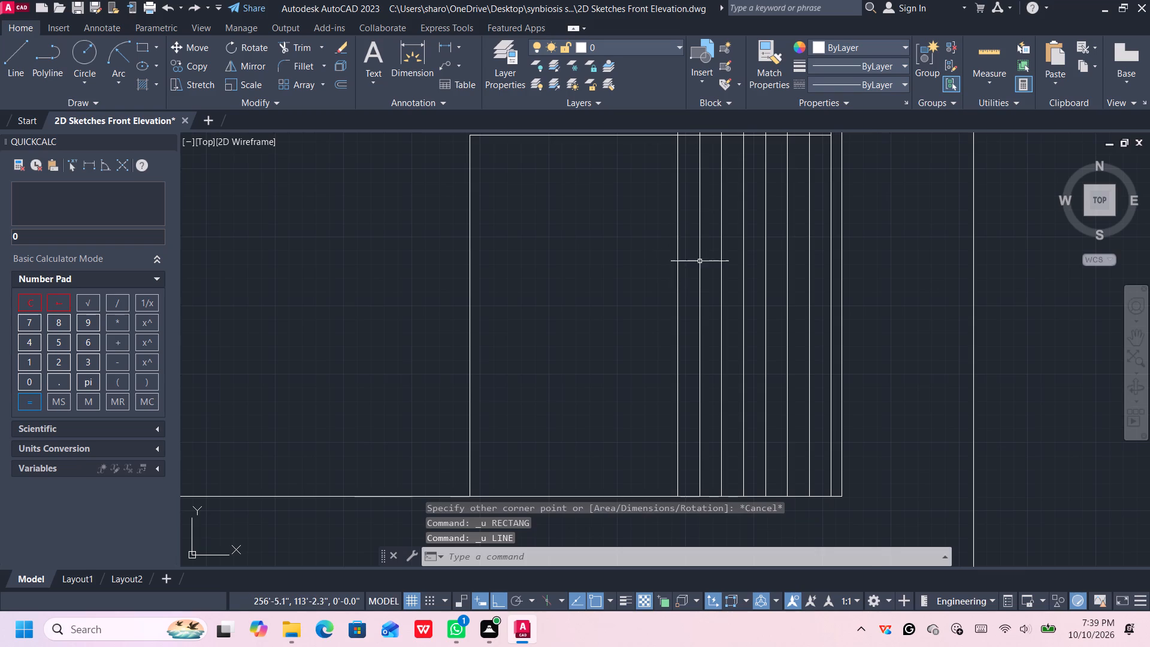
{"action": "key", "text": "ctrl+z"}
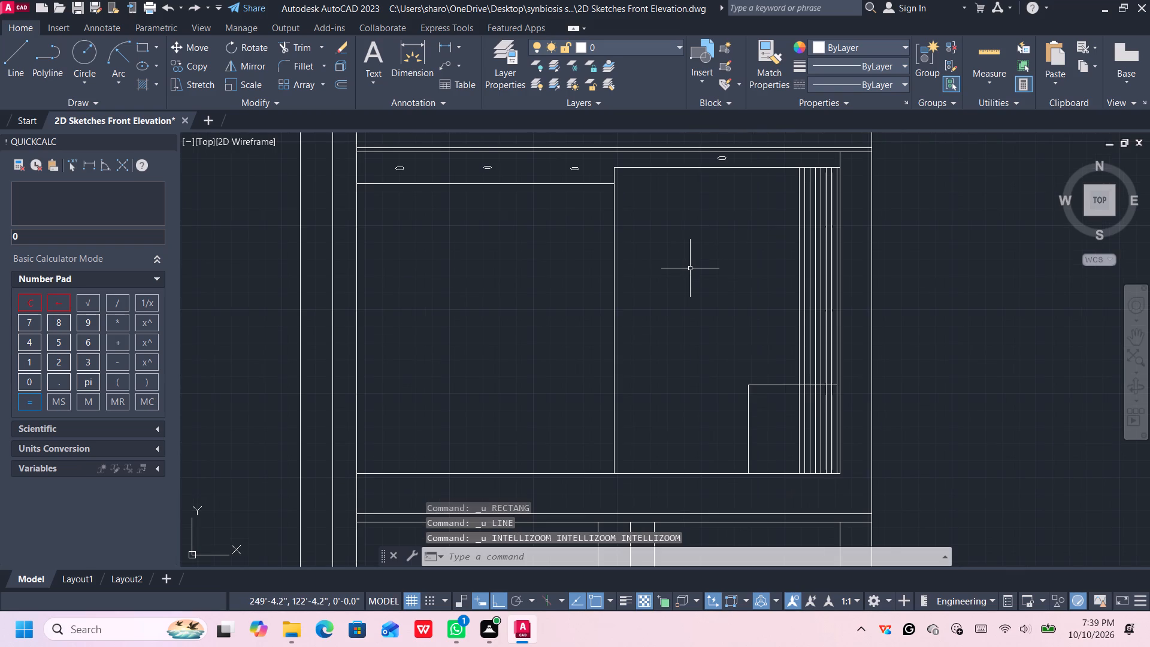
{"action": "key", "text": "ctrl+z"}
Draw a 5.5' by 5.5' rectangle up and left from the right-hand opening's bottom-right corner.
{"action": "middle_click_drag", "start_coordinate": [854, 476], "coordinate": [829, 404]}
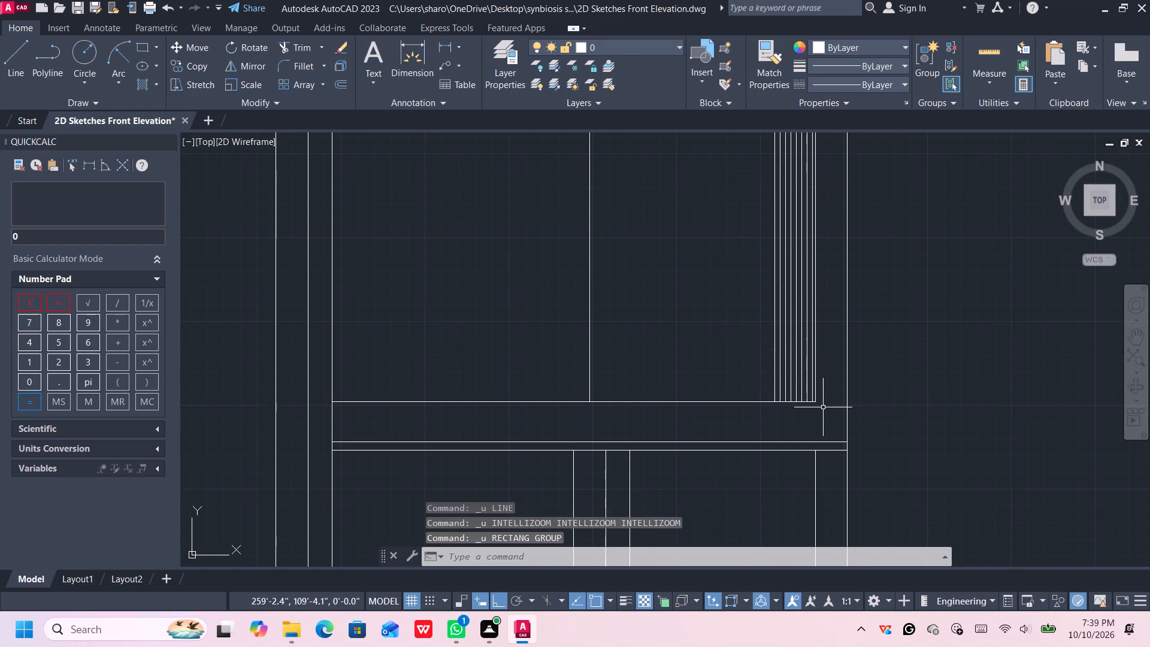
{"action": "type", "text": "rec"}
{"action": "key", "text": "Return"}
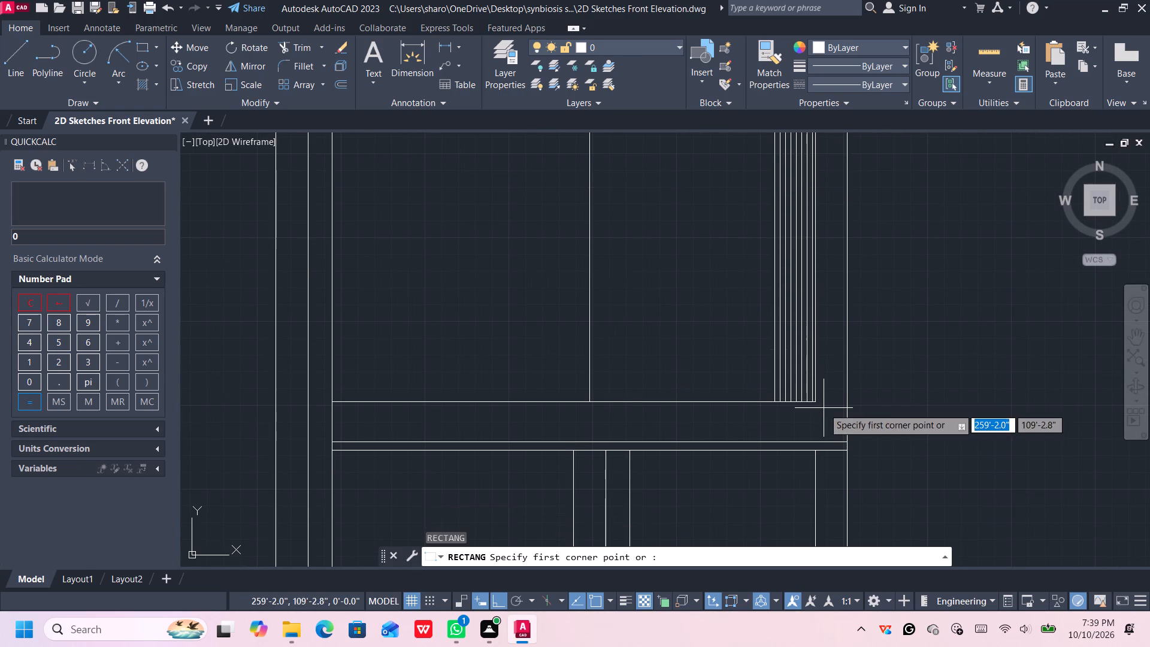
{"action": "scroll", "coordinate": [819, 403], "scroll_direction": "up", "scroll_amount": 2}
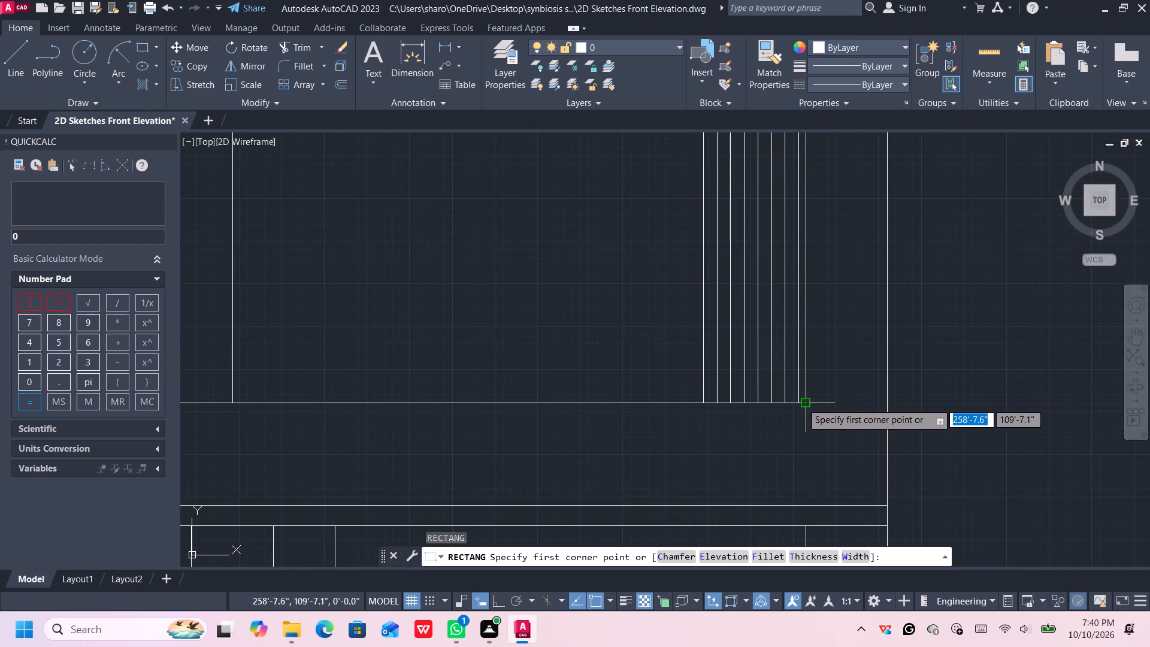
{"action": "left_click", "coordinate": [802, 402]}
{"action": "scroll", "coordinate": [601, 182], "scroll_direction": "up", "scroll_amount": 2}
{"action": "scroll", "coordinate": [603, 182], "scroll_direction": "down", "scroll_amount": 3}
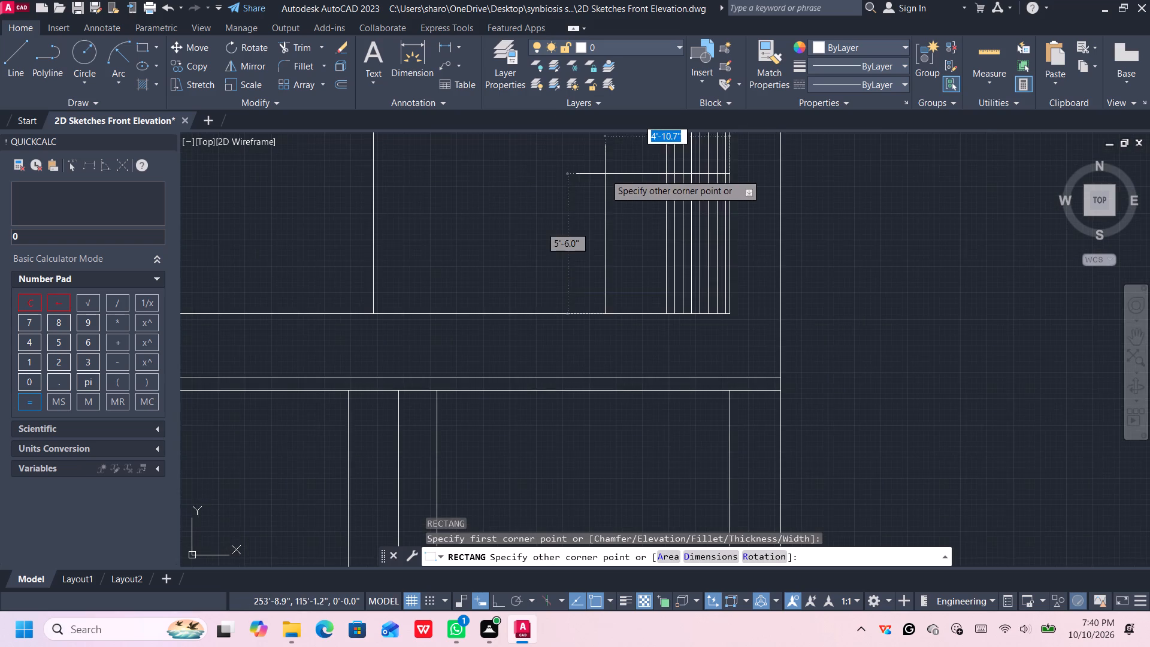
{"action": "middle_click_drag", "start_coordinate": [608, 182], "coordinate": [634, 243]}
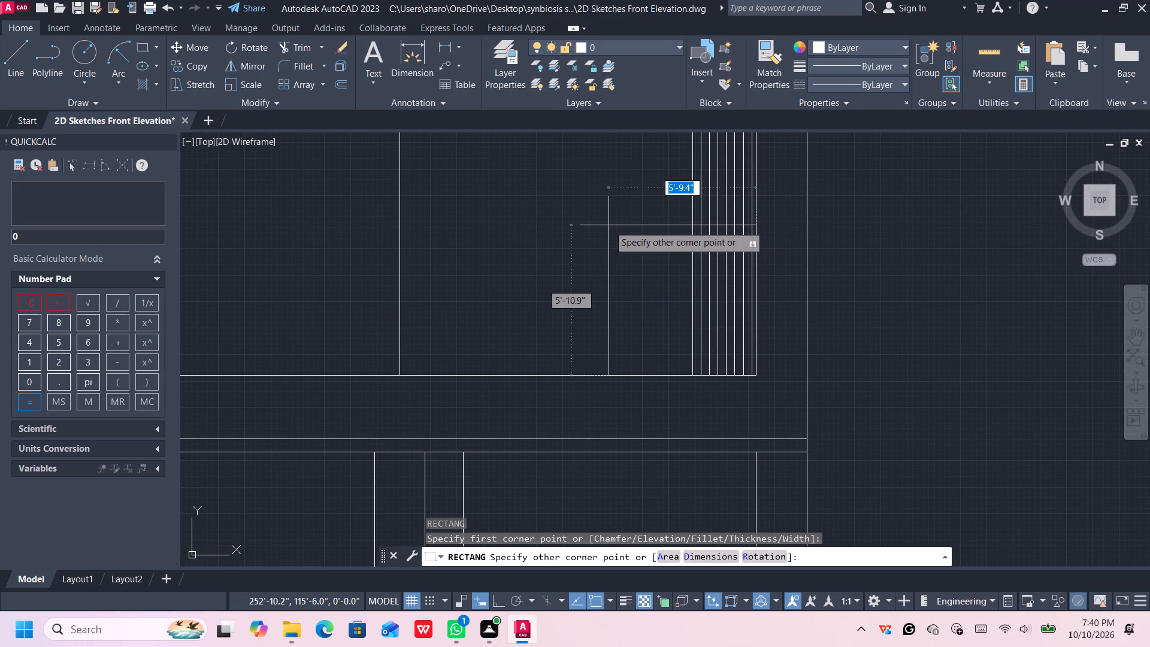
{"action": "type", "text": "5.5'"}
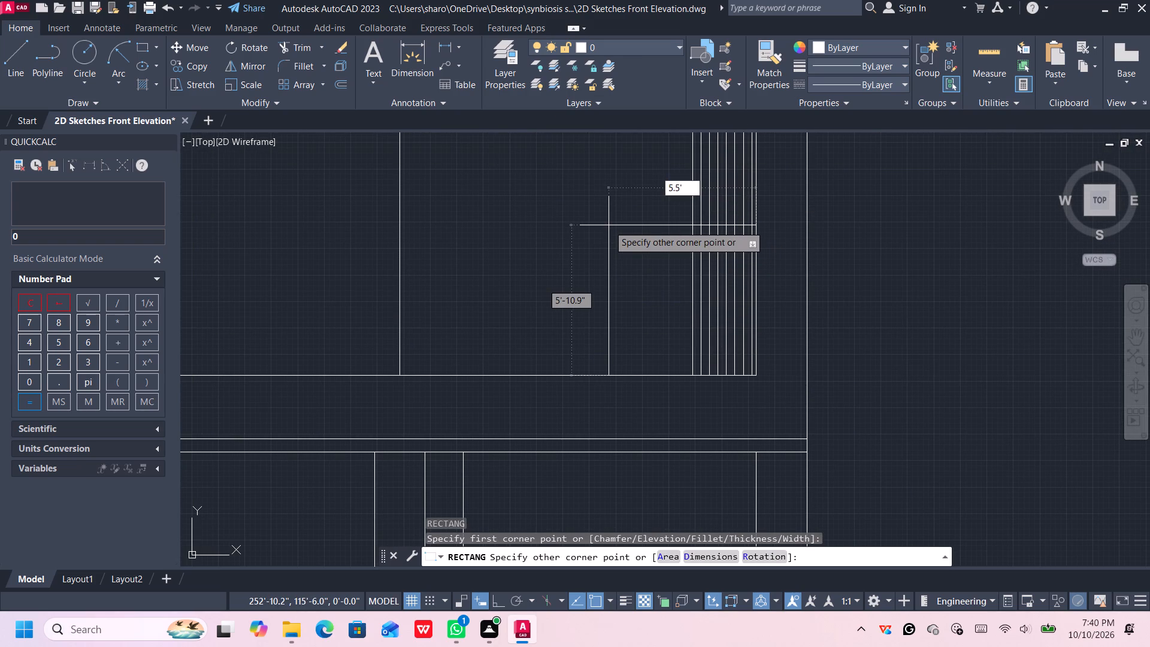
{"action": "key", "text": "Tab"}
{"action": "type", "text": "5.5'"}
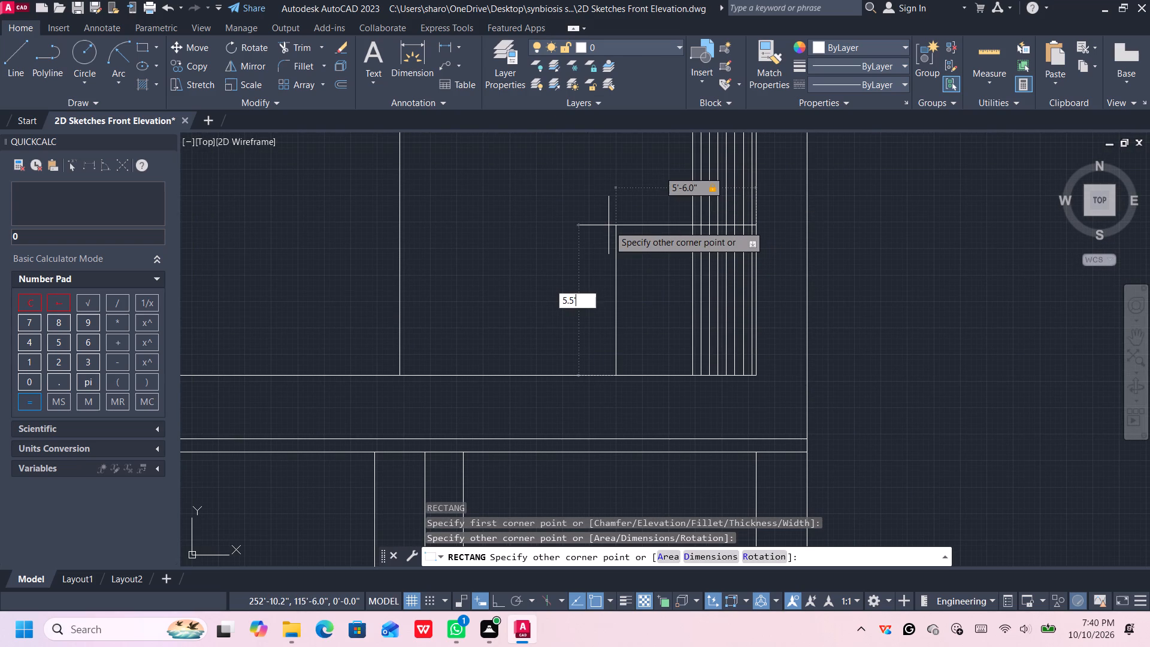
{"action": "key", "text": "Return"}
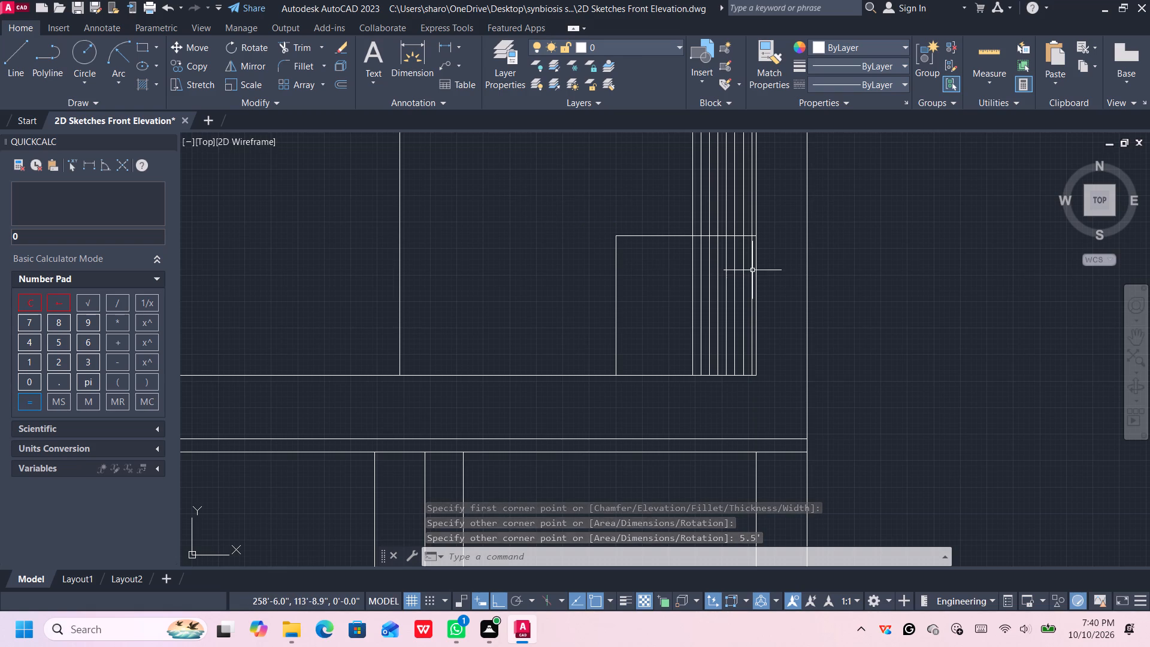
Draw a 2" vertical line upward from the foot of the inner vertical 2" inside the opening's right edge.
{"action": "middle_click", "coordinate": [753, 273]}
{"action": "scroll", "coordinate": [757, 364], "scroll_direction": "up", "scroll_amount": 1}
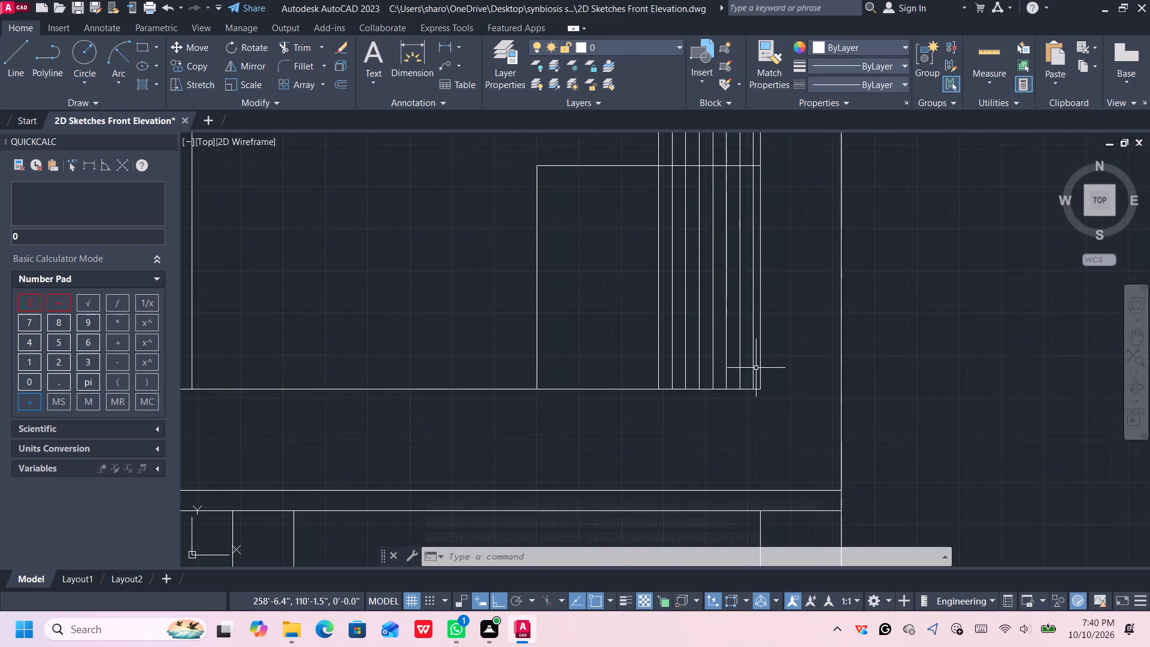
{"action": "scroll", "coordinate": [755, 370], "scroll_direction": "up", "scroll_amount": 1}
{"action": "left_click", "coordinate": [751, 388]}
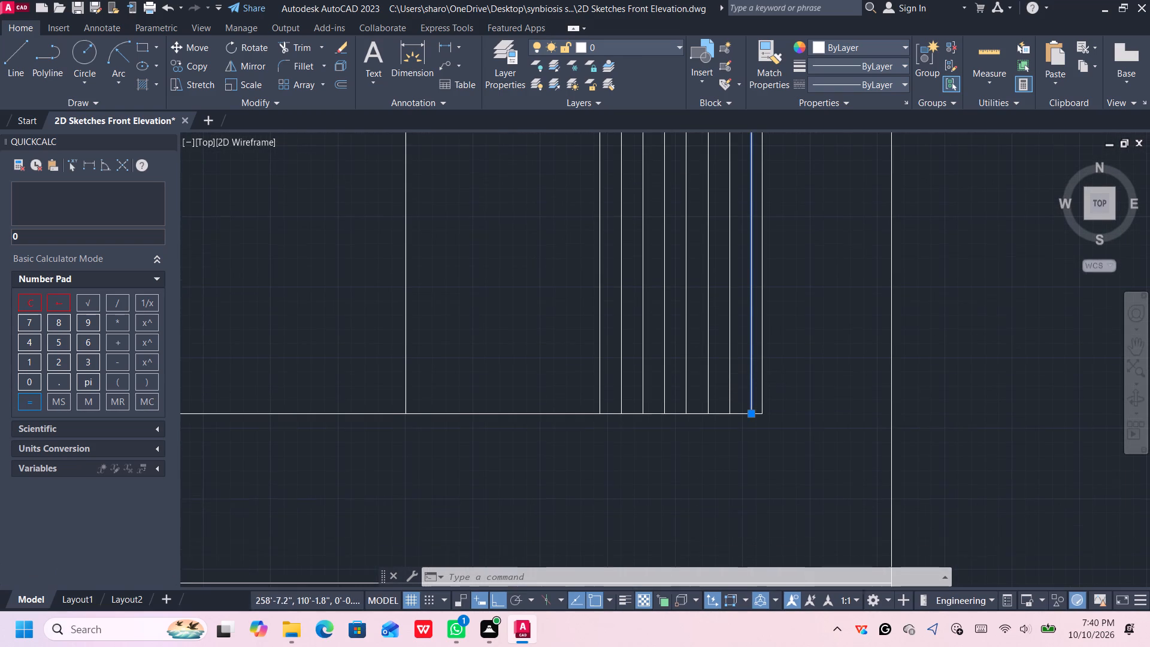
{"action": "key", "text": "Escape"}
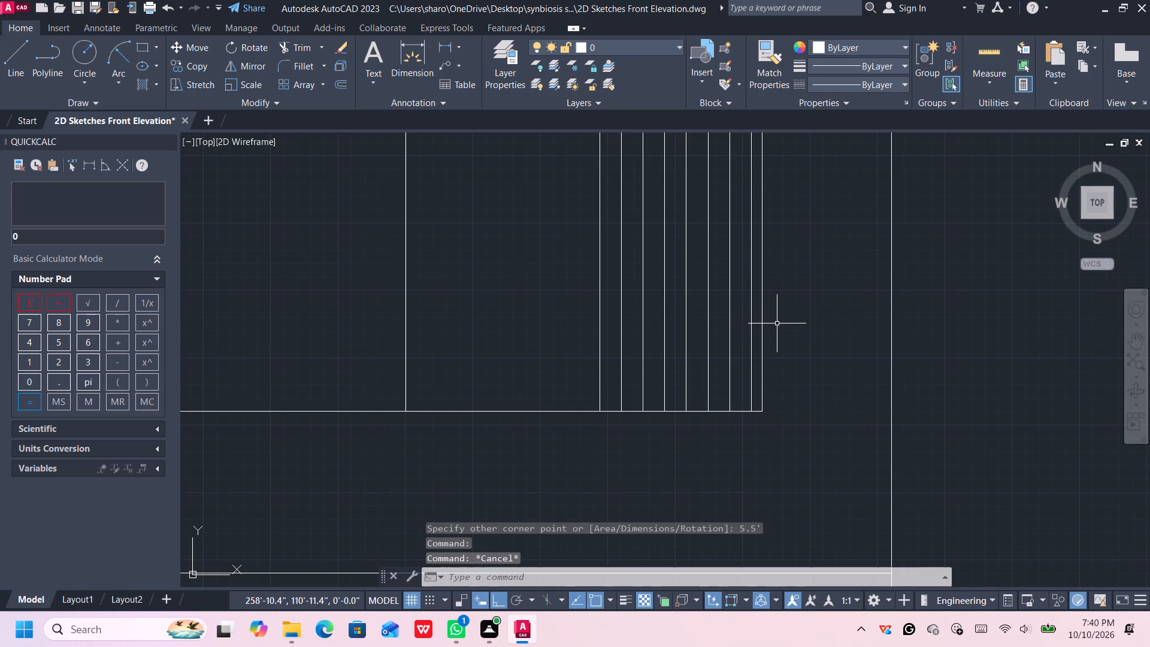
{"action": "key", "text": "l"}
{"action": "key", "text": "Return"}
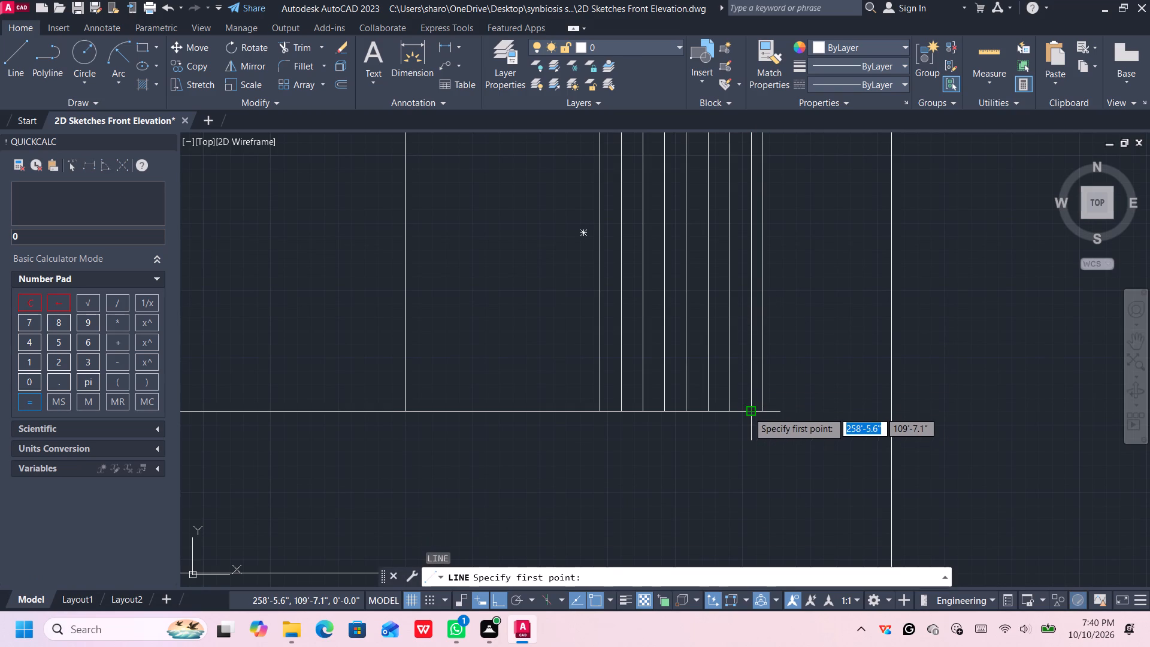
{"action": "left_click", "coordinate": [748, 412]}
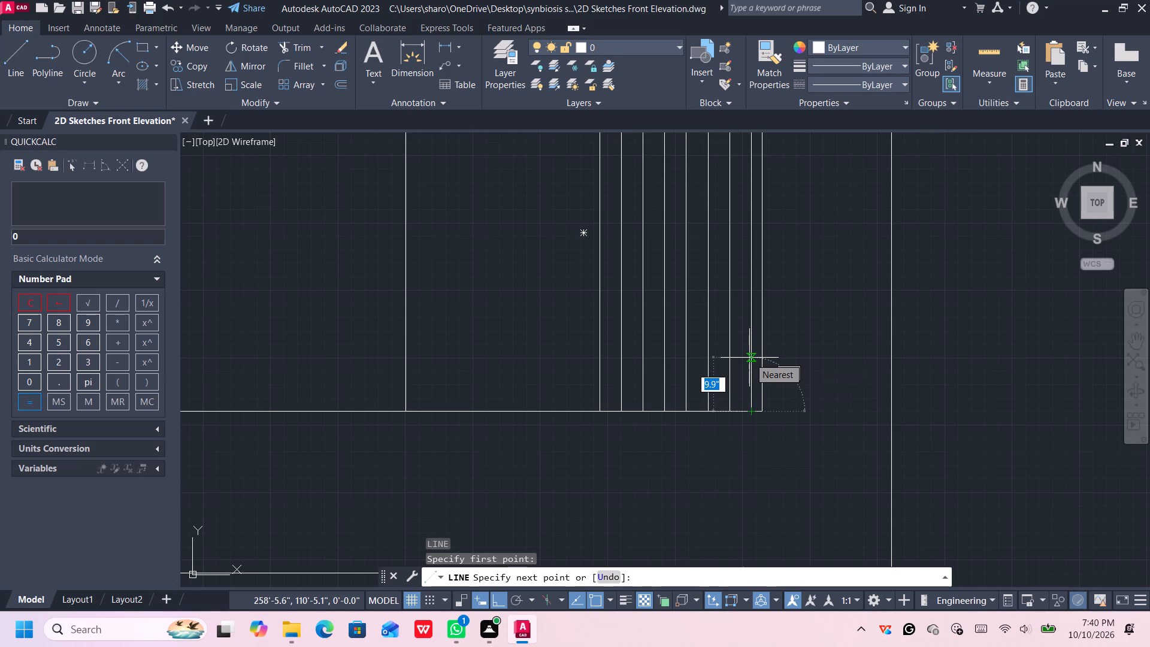
{"action": "key", "text": "2"}
{"action": "key", "text": "shift+quotedbl"}
{"action": "key", "text": "Return"}
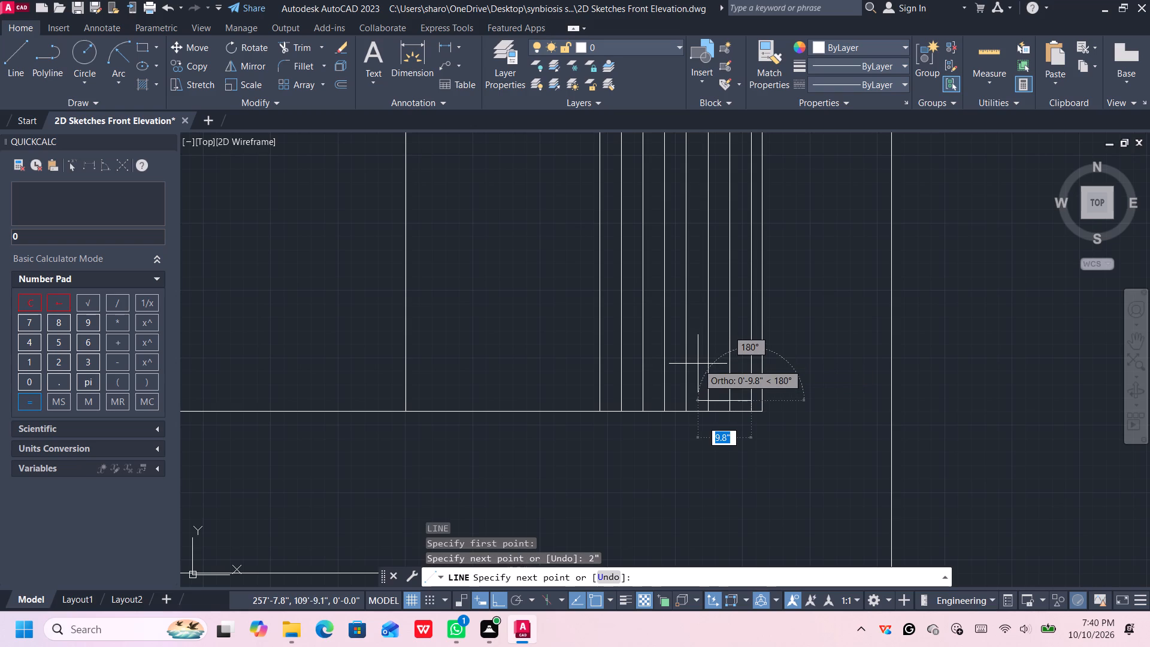
{"action": "key", "text": "Escape"}
Draw a 5'-4" by 5'-4" rectangle from the top of the 2" line to the 5.5' square's top-left corner.
{"action": "type", "text": "rec"}
{"action": "key", "text": "Return"}
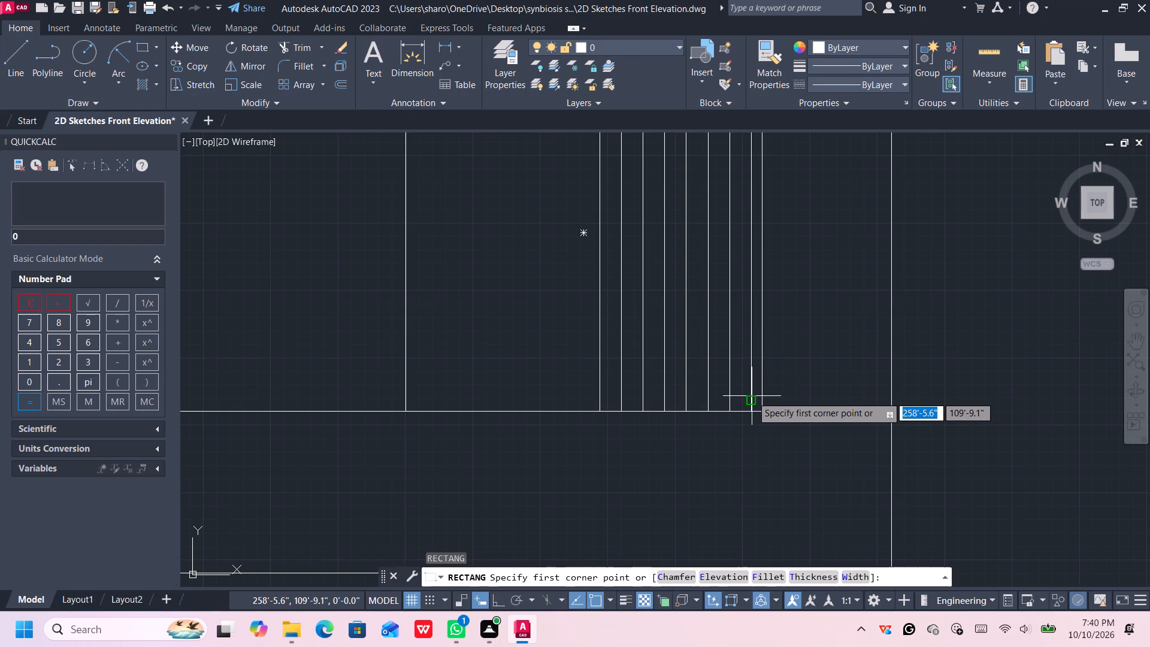
{"action": "left_click", "coordinate": [752, 400]}
{"action": "scroll", "coordinate": [491, 190], "scroll_direction": "down", "scroll_amount": 1}
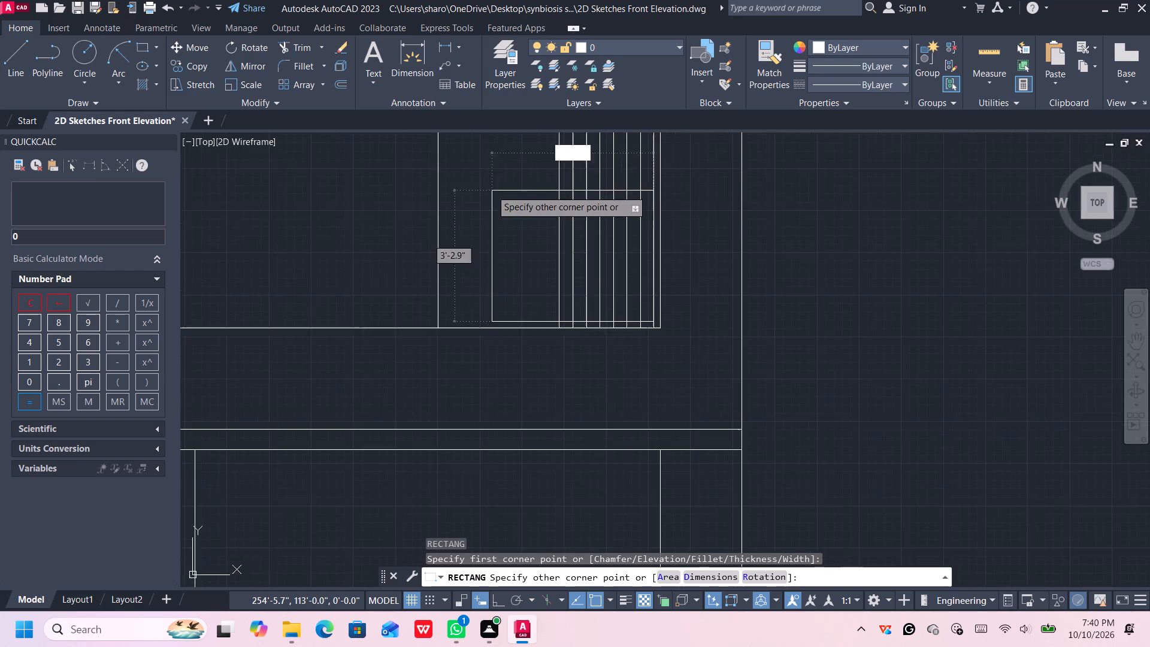
{"action": "middle_click_drag", "start_coordinate": [491, 190], "coordinate": [521, 265]}
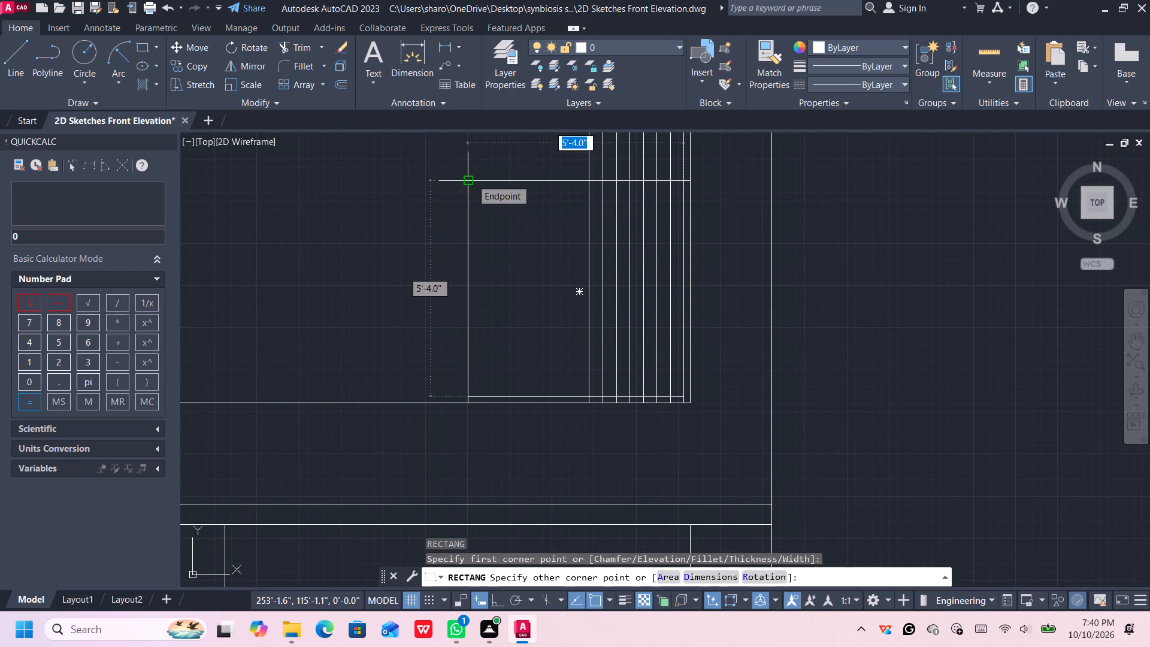
{"action": "left_click", "coordinate": [471, 179]}
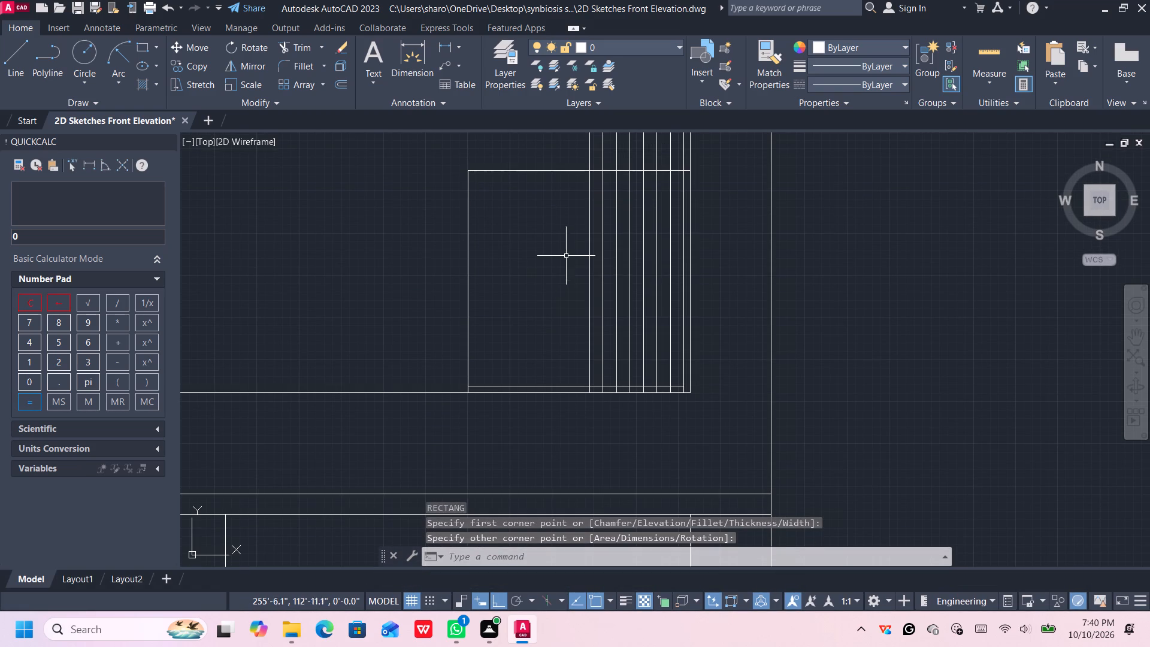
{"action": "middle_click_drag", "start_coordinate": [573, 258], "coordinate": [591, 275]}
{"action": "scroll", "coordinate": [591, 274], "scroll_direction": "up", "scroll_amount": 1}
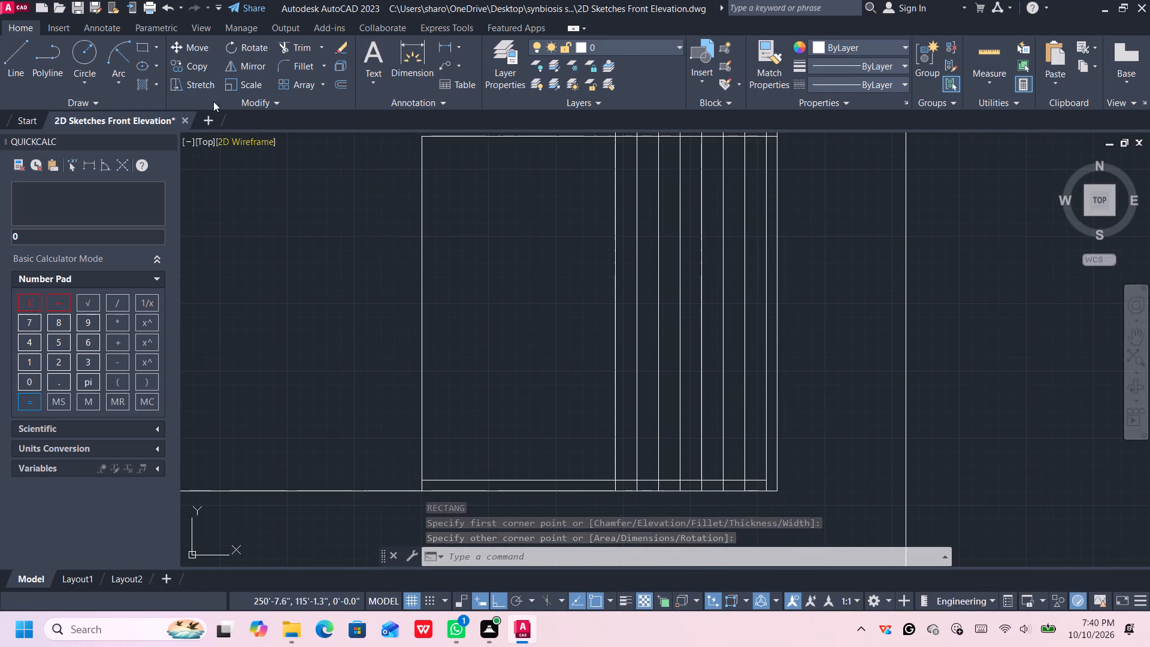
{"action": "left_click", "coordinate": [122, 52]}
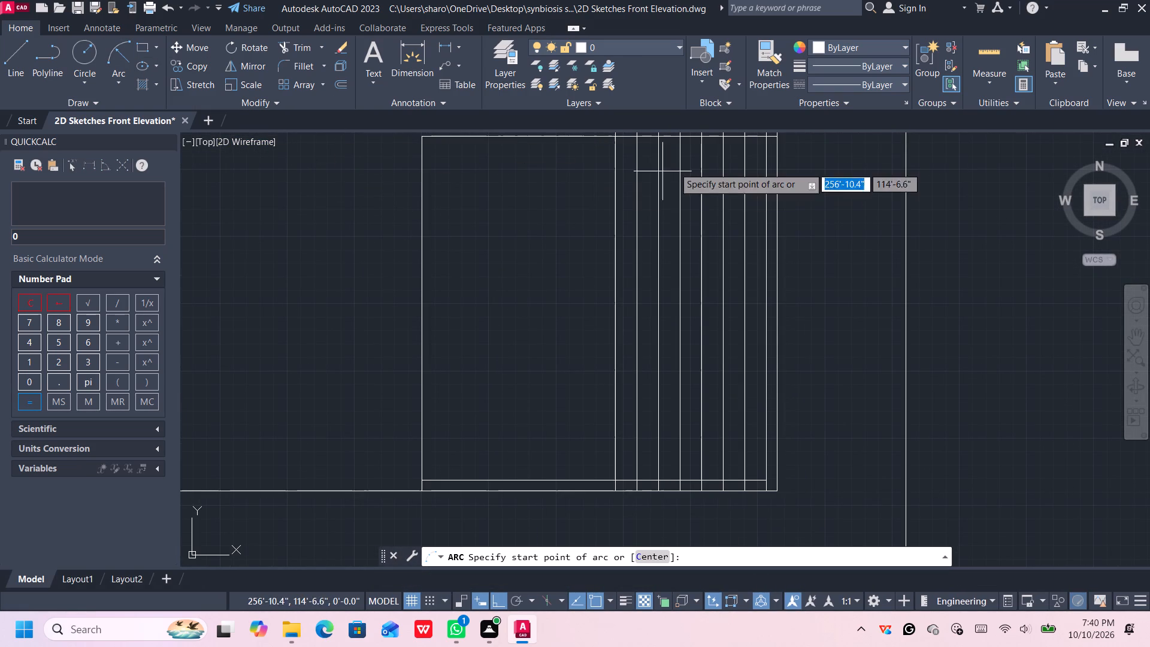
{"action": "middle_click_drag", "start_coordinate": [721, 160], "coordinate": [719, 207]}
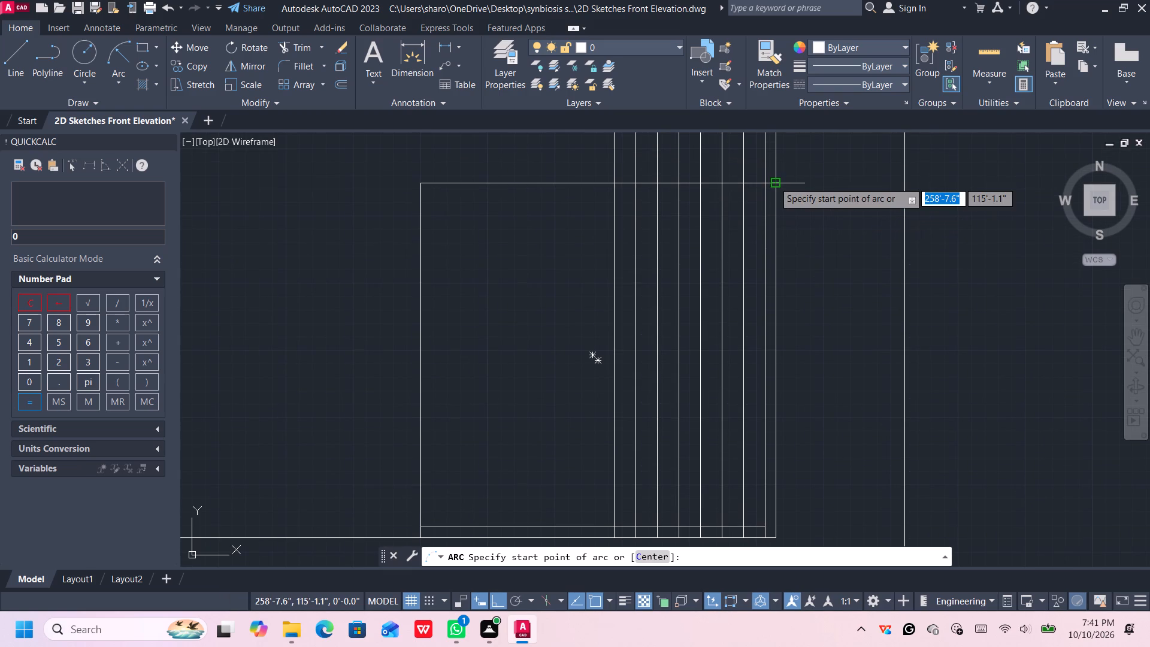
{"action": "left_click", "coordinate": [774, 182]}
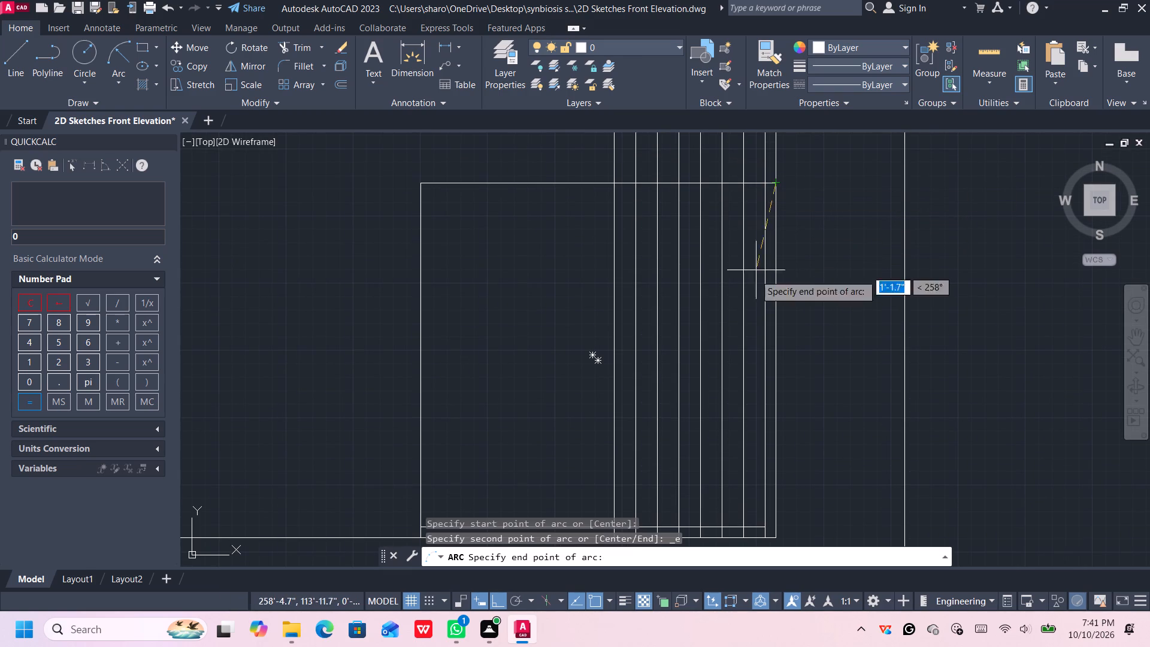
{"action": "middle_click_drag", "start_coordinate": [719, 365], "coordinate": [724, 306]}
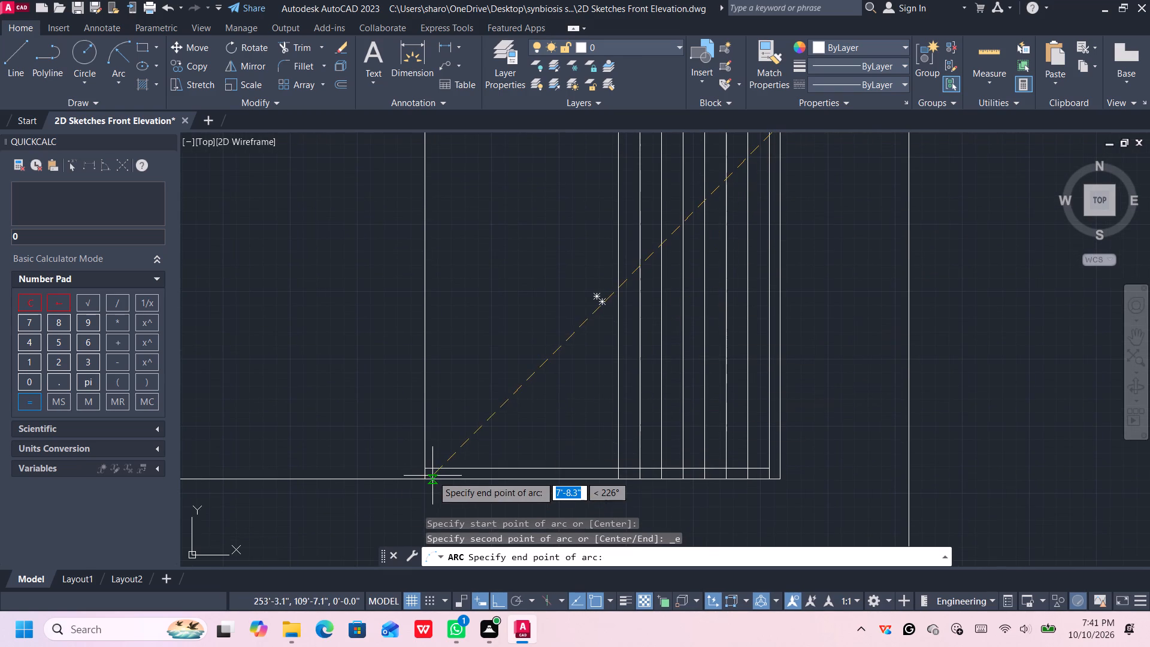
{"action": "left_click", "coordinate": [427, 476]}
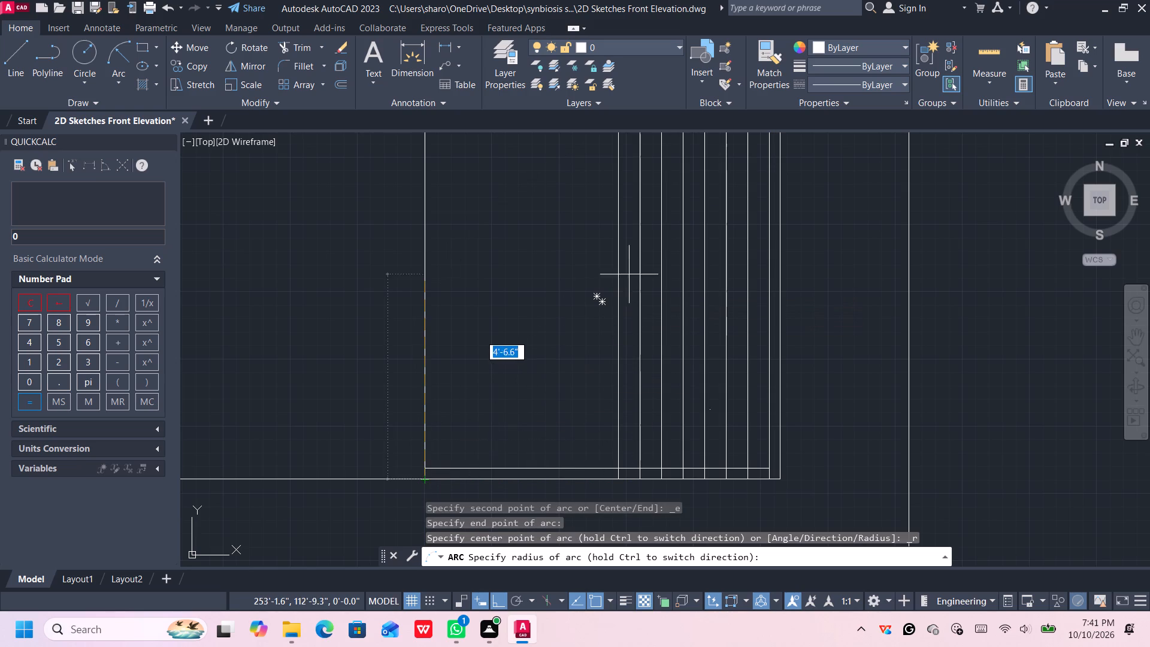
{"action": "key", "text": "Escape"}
Draw an arc from the 5.5' square's bottom-left corner to its top-right corner, with the radius reaching the top-left corner.
{"action": "middle_click_drag", "start_coordinate": [585, 257], "coordinate": [585, 275]}
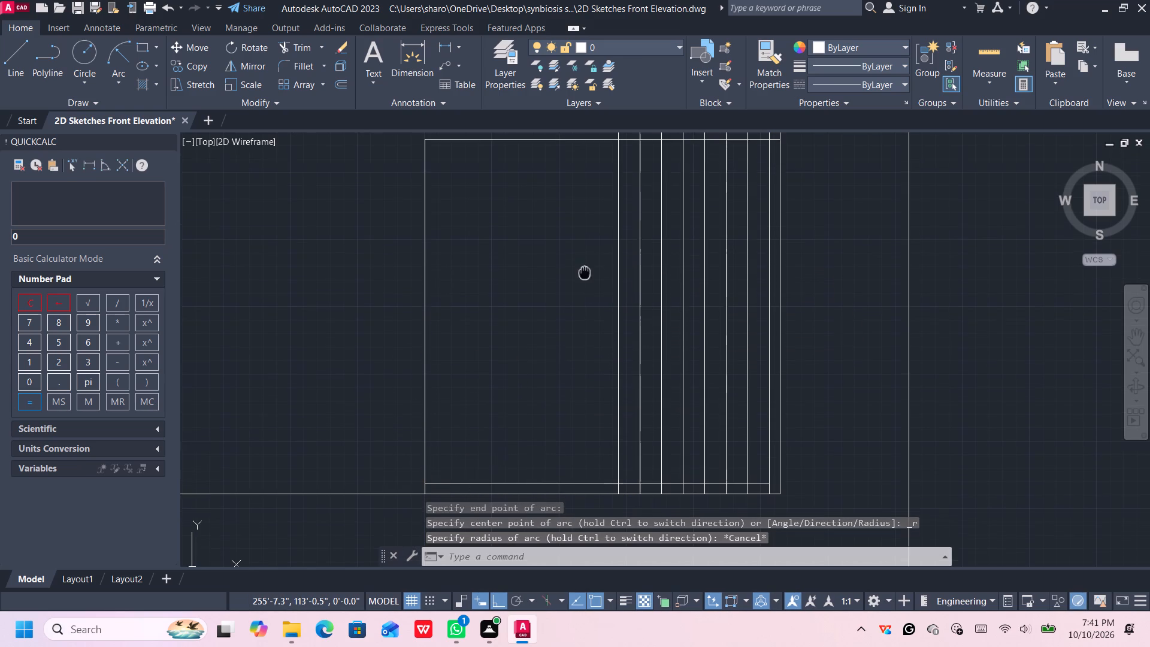
{"action": "middle_click_drag", "start_coordinate": [585, 275], "coordinate": [585, 302]}
{"action": "scroll", "coordinate": [585, 290], "scroll_direction": "down", "scroll_amount": 1}
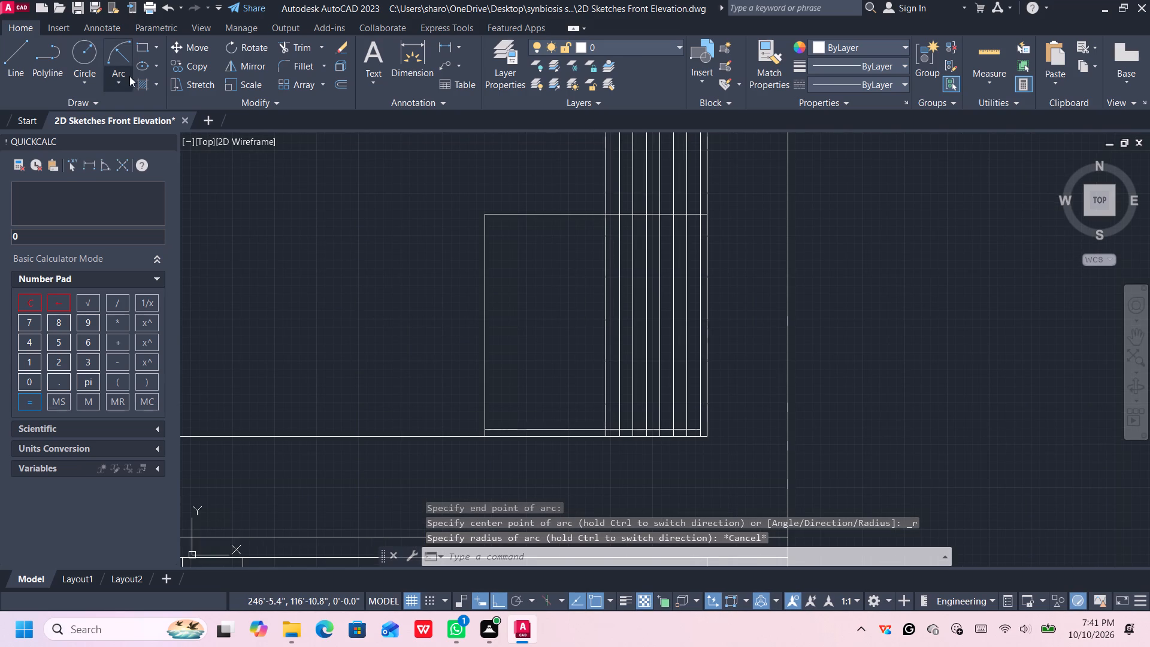
{"action": "left_click", "coordinate": [116, 49]}
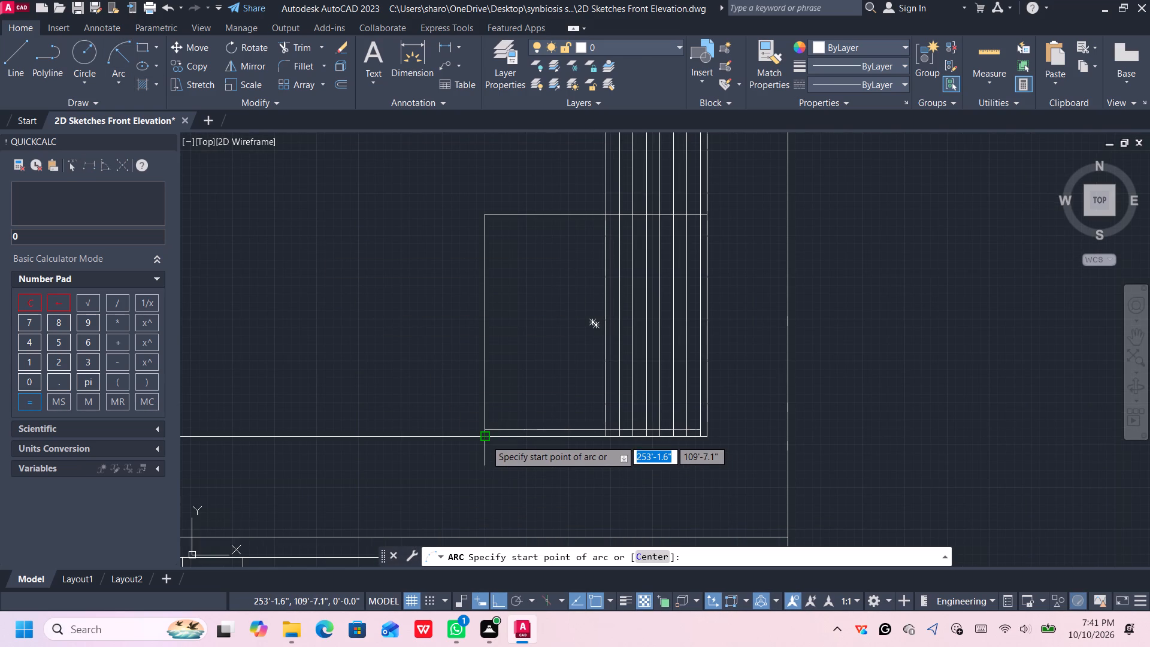
{"action": "left_click", "coordinate": [485, 440]}
{"action": "left_click", "coordinate": [706, 217]}
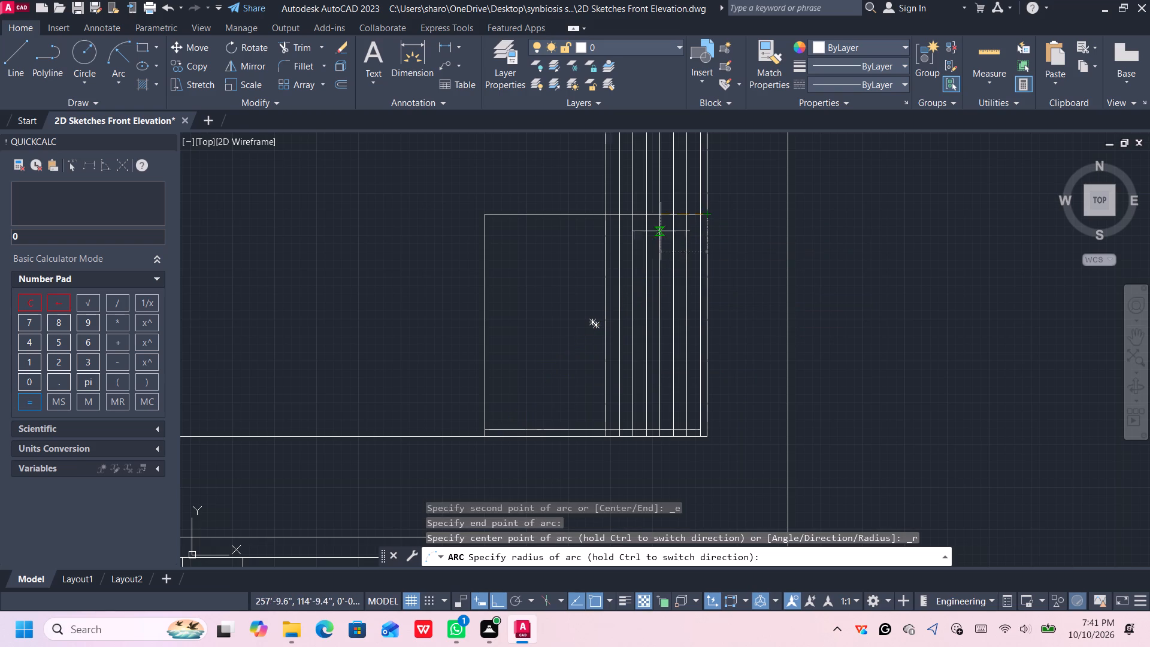
{"action": "left_click", "coordinate": [482, 216]}
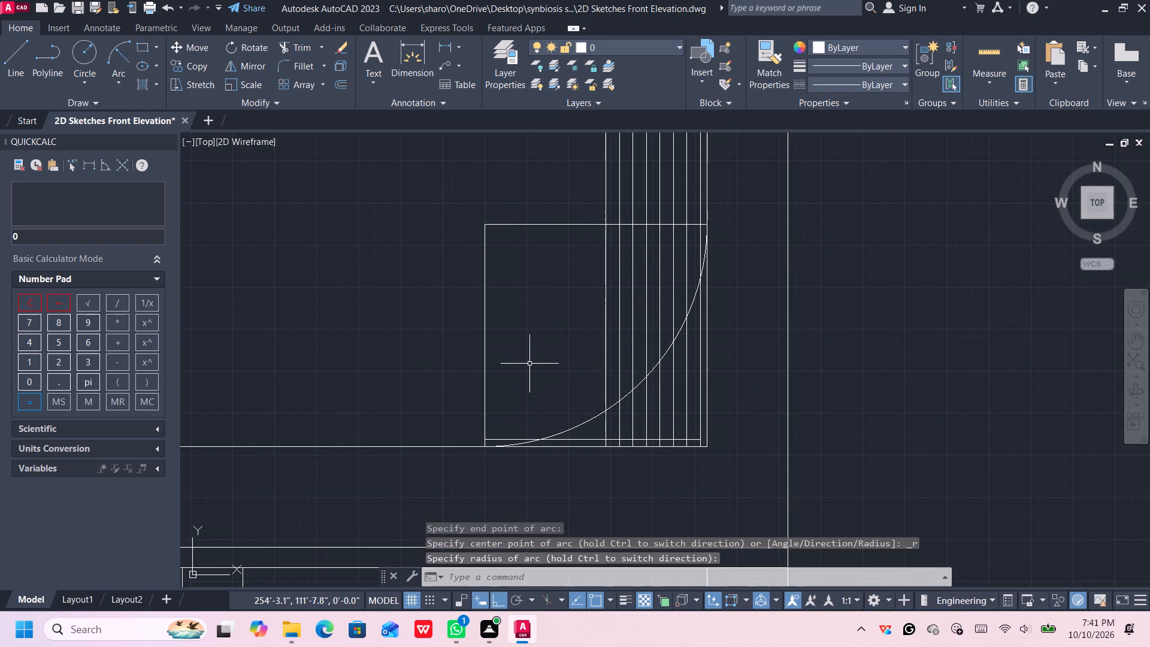
Draw an inner arc of 5'-4" radius from the 5'-4" square's bottom-left corner to its top-right corner.
{"action": "left_click", "coordinate": [109, 53]}
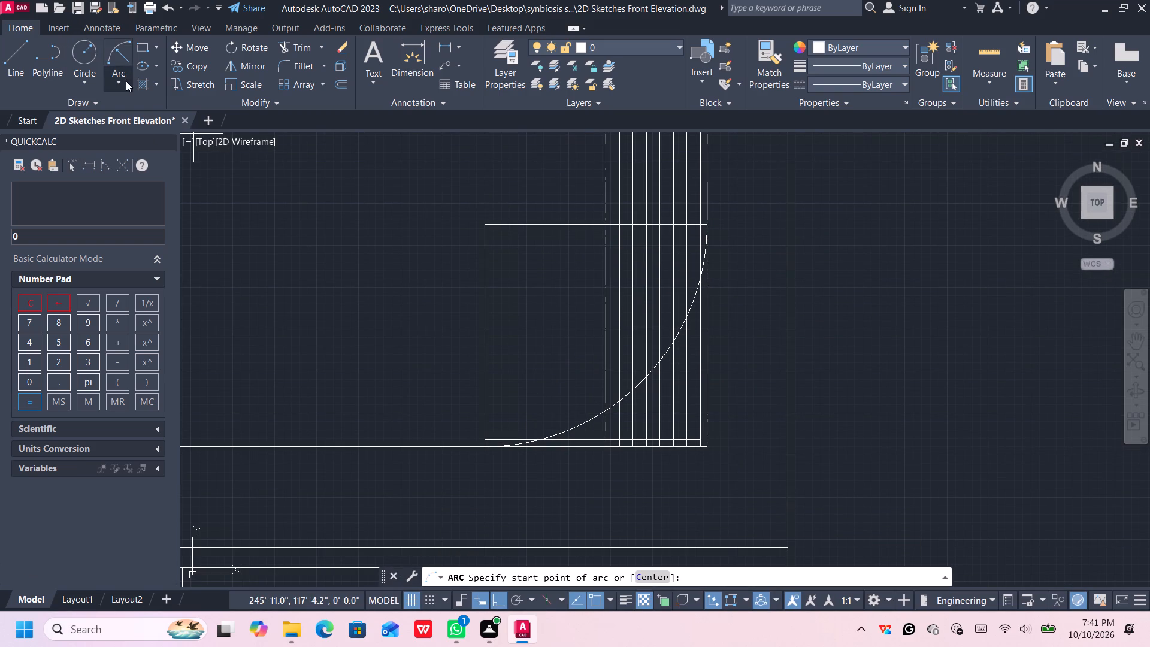
{"action": "left_click", "coordinate": [488, 437]}
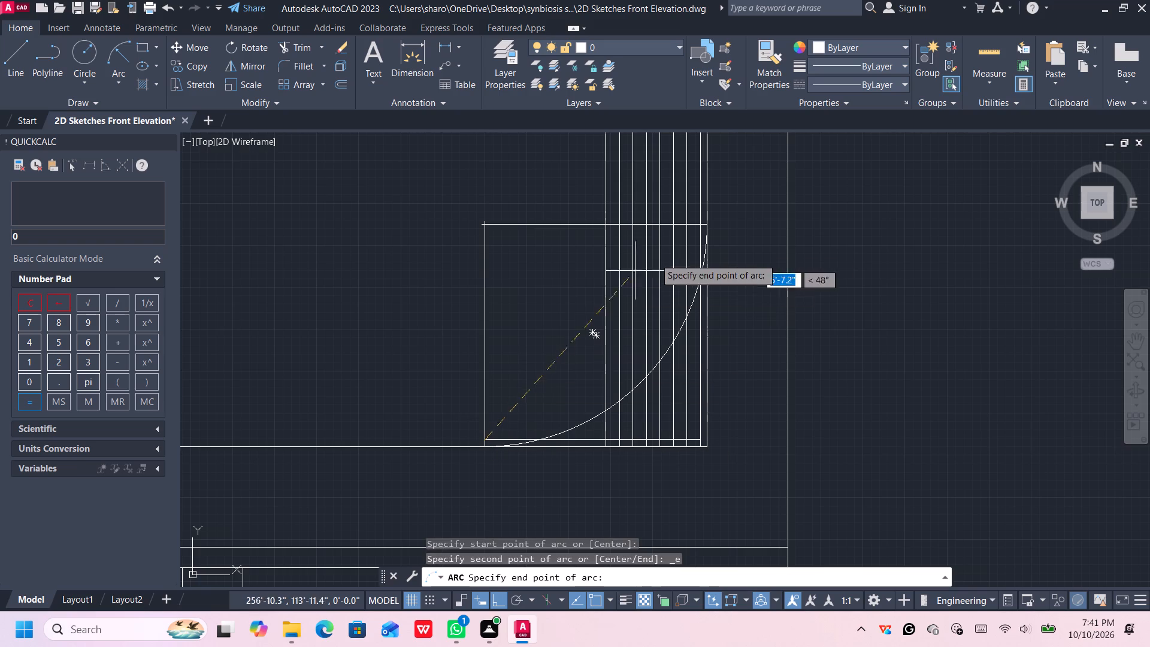
{"action": "left_click", "coordinate": [699, 223]}
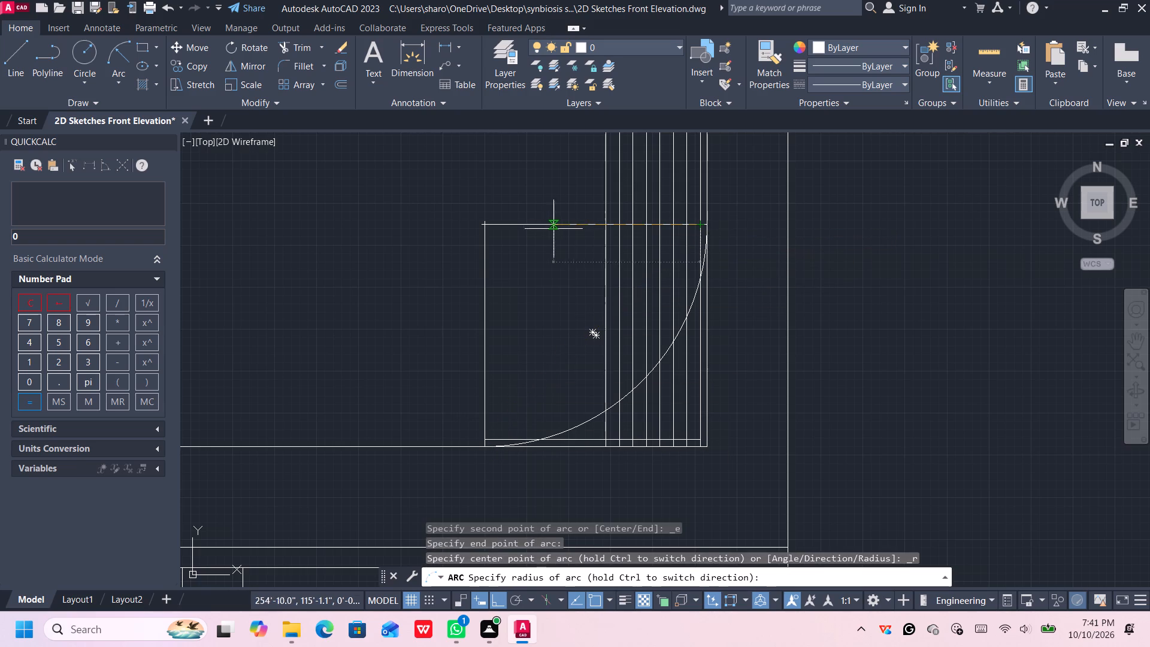
{"action": "left_click", "coordinate": [483, 223]}
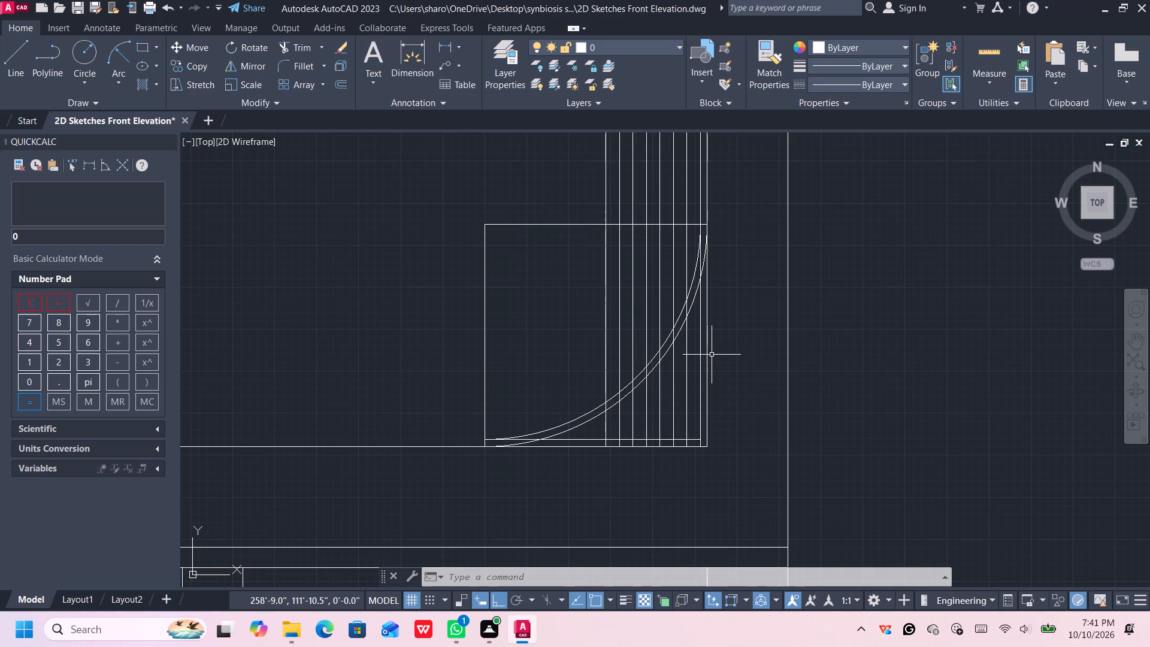
Trim away the parts of the vertical slat lines and the inner square's right edge between the two arcs.
{"action": "type", "text": "tr"}
{"action": "key", "text": "Return"}
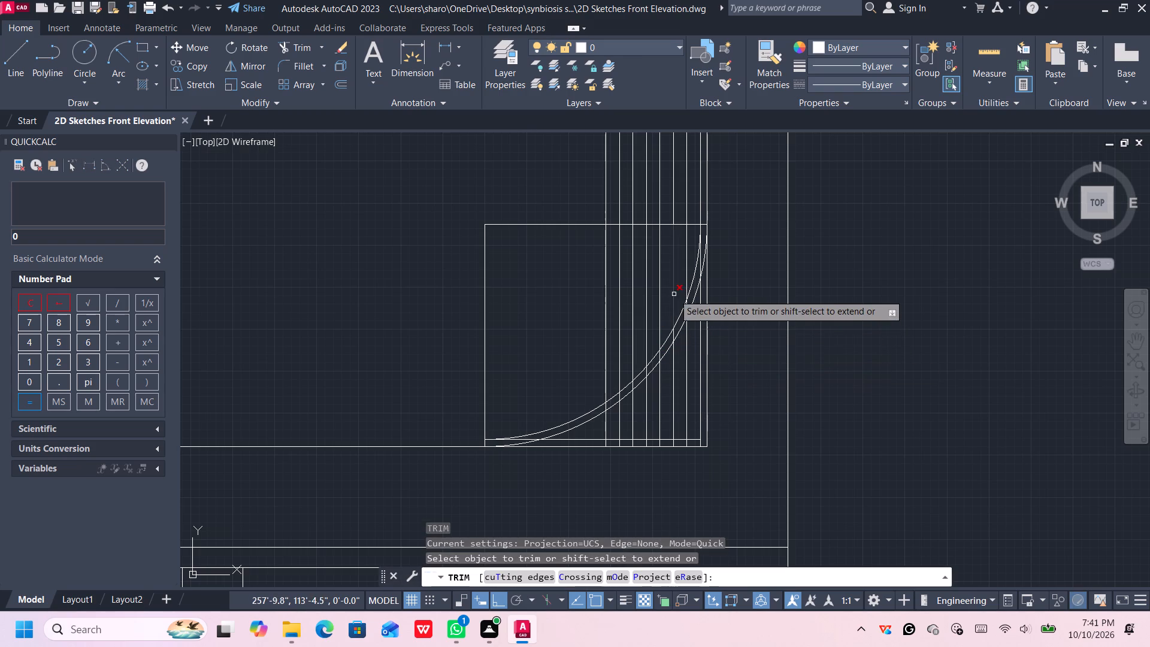
{"action": "scroll", "coordinate": [682, 309], "scroll_direction": "up", "scroll_amount": 2}
{"action": "left_click", "coordinate": [727, 179]}
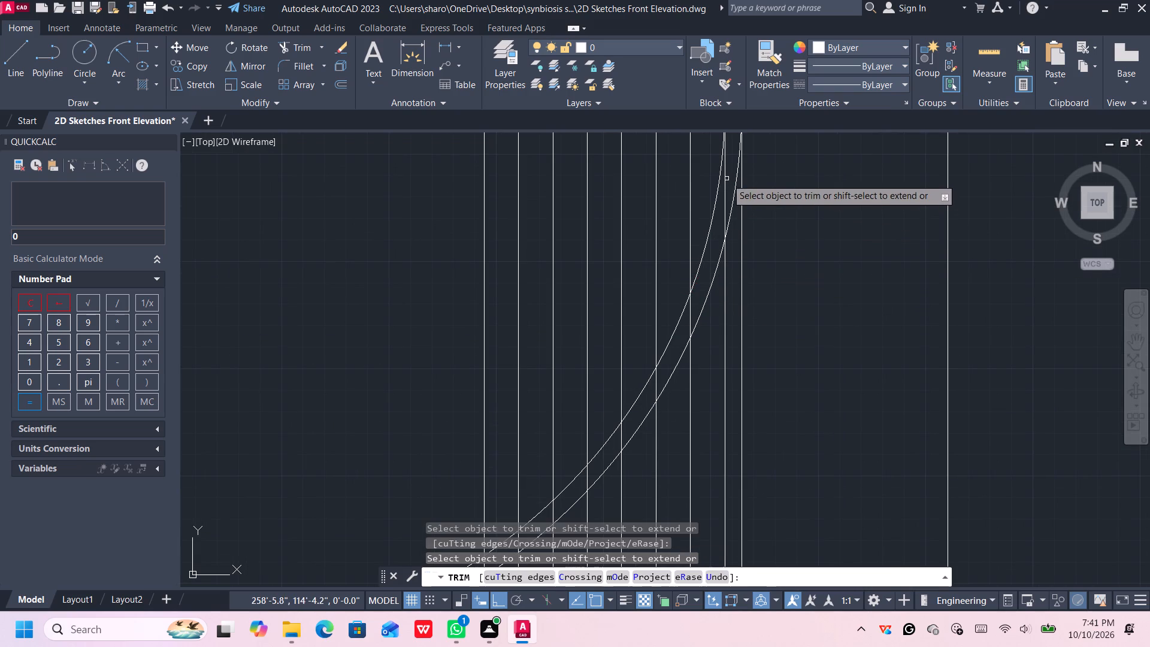
{"action": "left_click", "coordinate": [730, 181]}
{"action": "scroll", "coordinate": [728, 189], "scroll_direction": "up", "scroll_amount": 5}
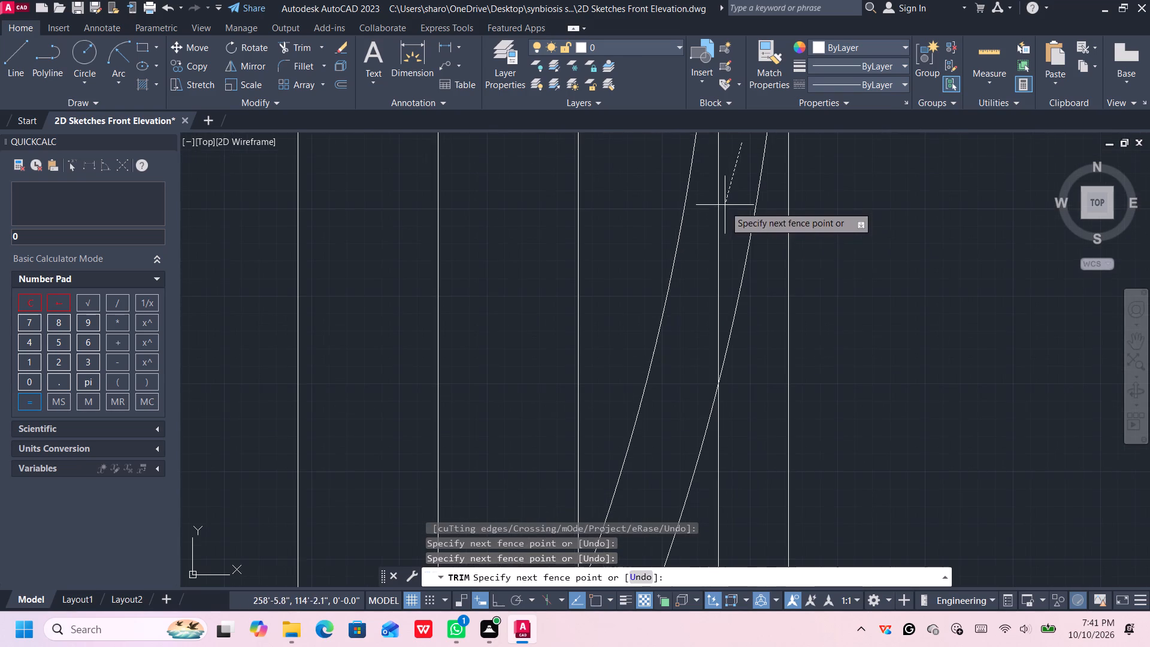
{"action": "scroll", "coordinate": [709, 278], "scroll_direction": "up", "scroll_amount": 2}
{"action": "left_click", "coordinate": [709, 278]}
{"action": "scroll", "coordinate": [709, 282], "scroll_direction": "up", "scroll_amount": 1}
{"action": "scroll", "coordinate": [709, 282], "scroll_direction": "down", "scroll_amount": 11}
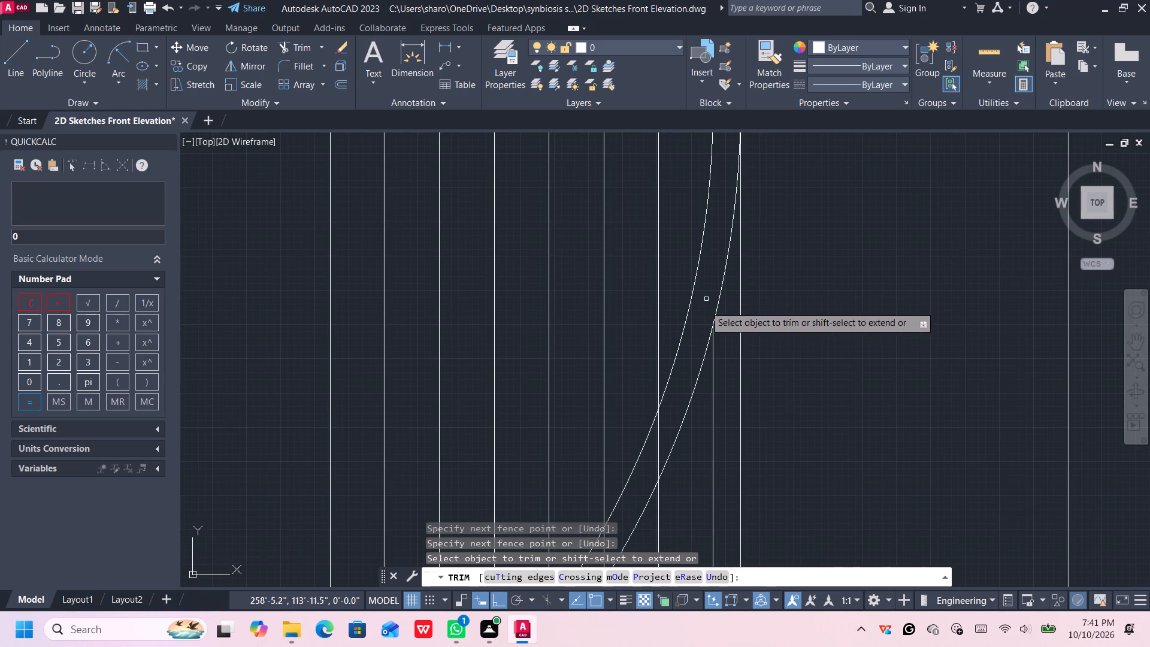
{"action": "left_click", "coordinate": [665, 429]}
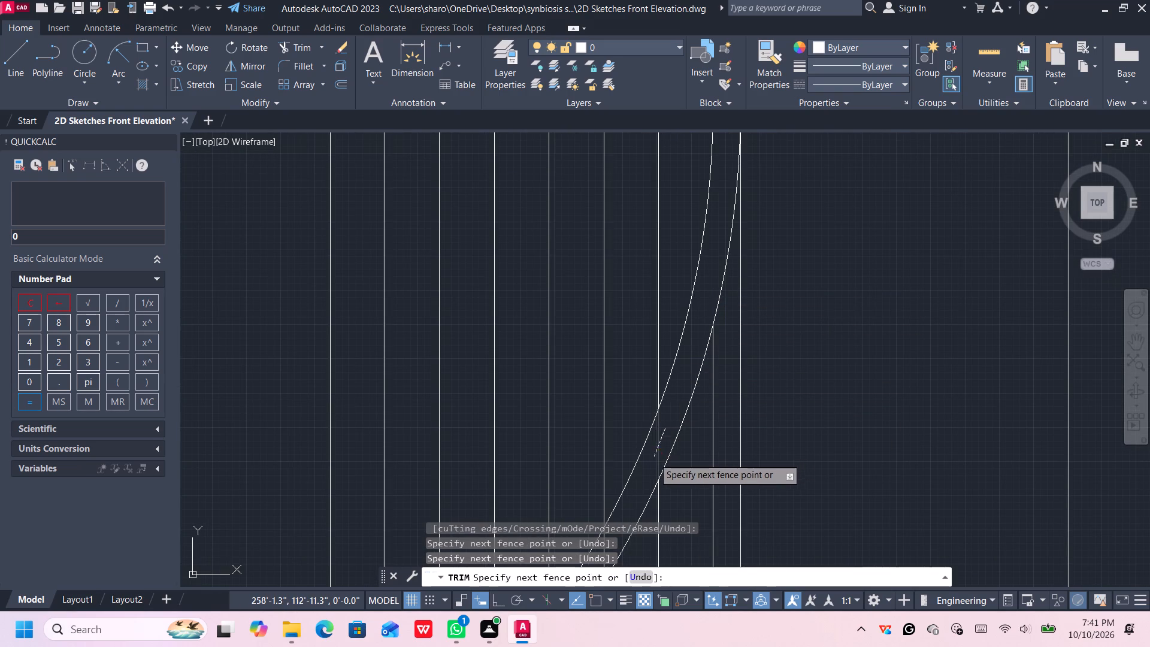
{"action": "left_click", "coordinate": [653, 458]}
{"action": "scroll", "coordinate": [653, 458], "scroll_direction": "down", "scroll_amount": 3}
{"action": "middle_click_drag", "start_coordinate": [653, 457], "coordinate": [693, 303]}
{"action": "scroll", "coordinate": [693, 303], "scroll_direction": "up", "scroll_amount": 2}
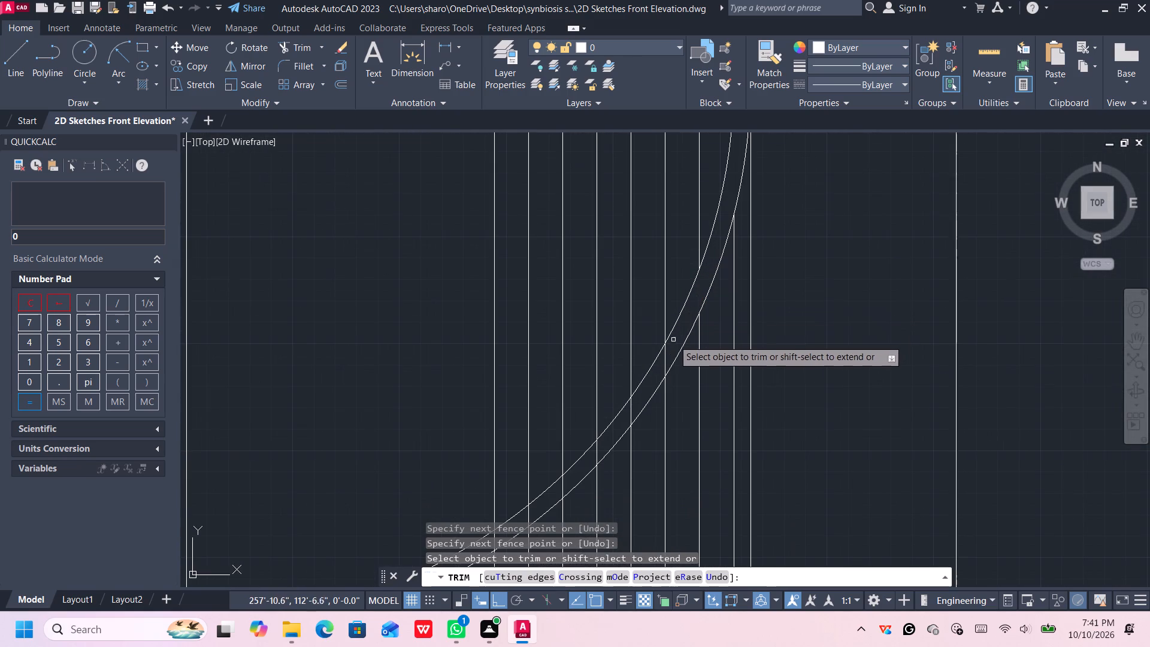
{"action": "left_click", "coordinate": [671, 350]}
{"action": "left_click", "coordinate": [658, 368]}
{"action": "middle_click_drag", "start_coordinate": [658, 371], "coordinate": [670, 316]}
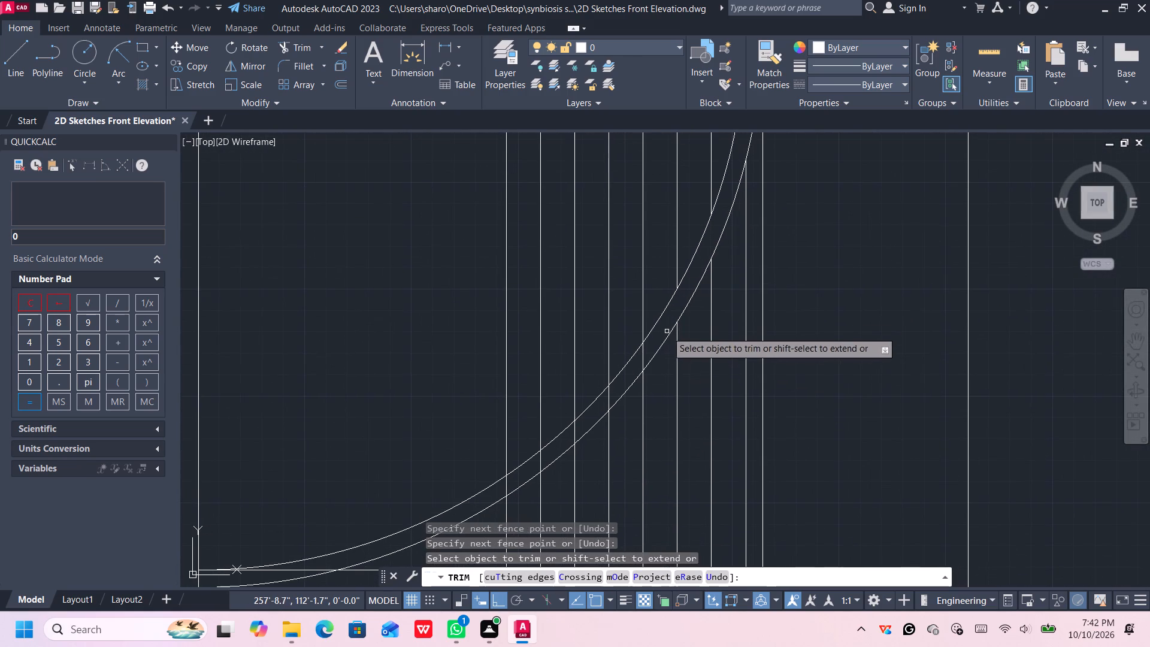
{"action": "left_click", "coordinate": [650, 347]}
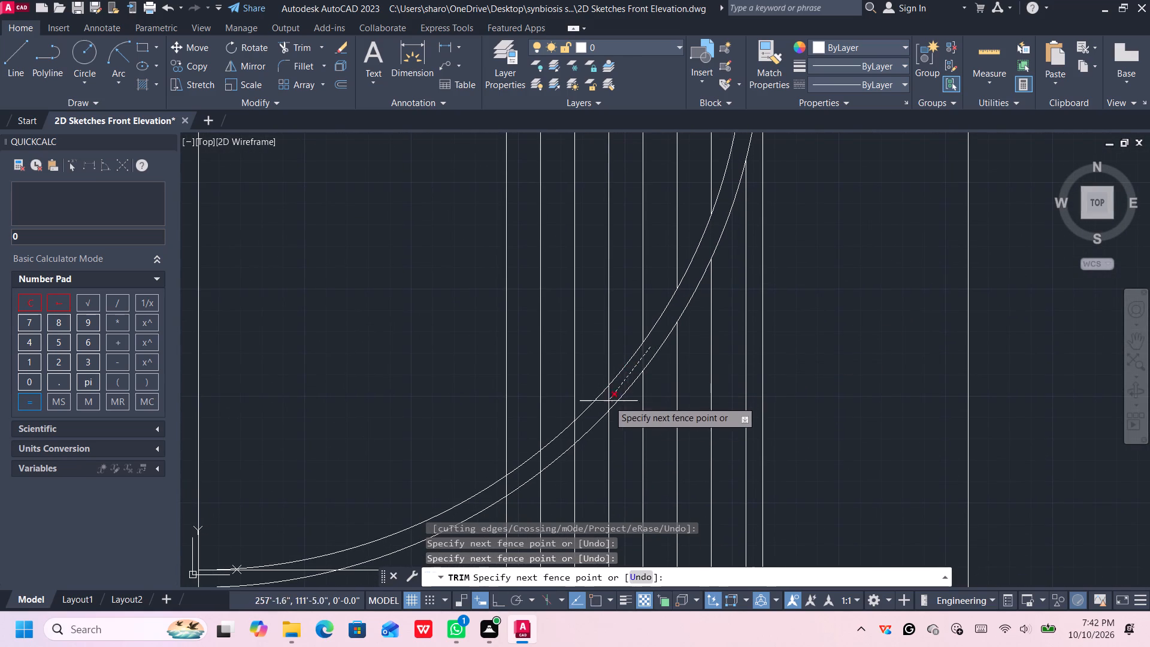
{"action": "left_click", "coordinate": [504, 494]}
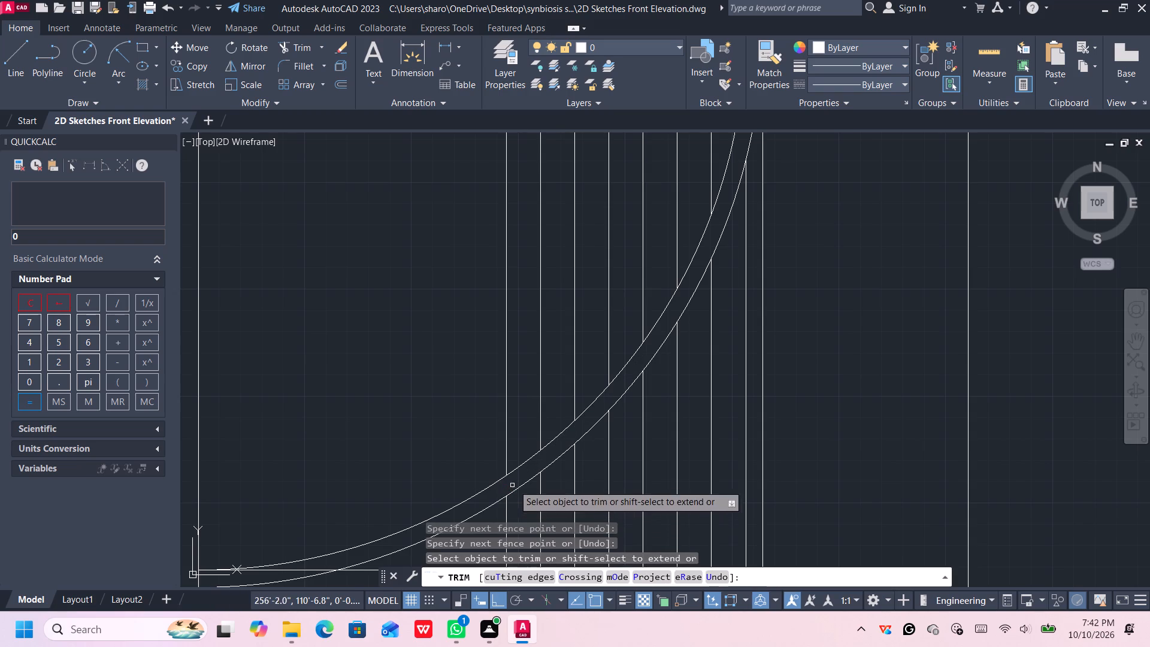
Trim the portion of the inner square's bottom edge lying between the two arcs near the bottom-left corner.
{"action": "scroll", "coordinate": [792, 326], "scroll_direction": "down", "scroll_amount": 1}
{"action": "scroll", "coordinate": [486, 485], "scroll_direction": "up", "scroll_amount": 2}
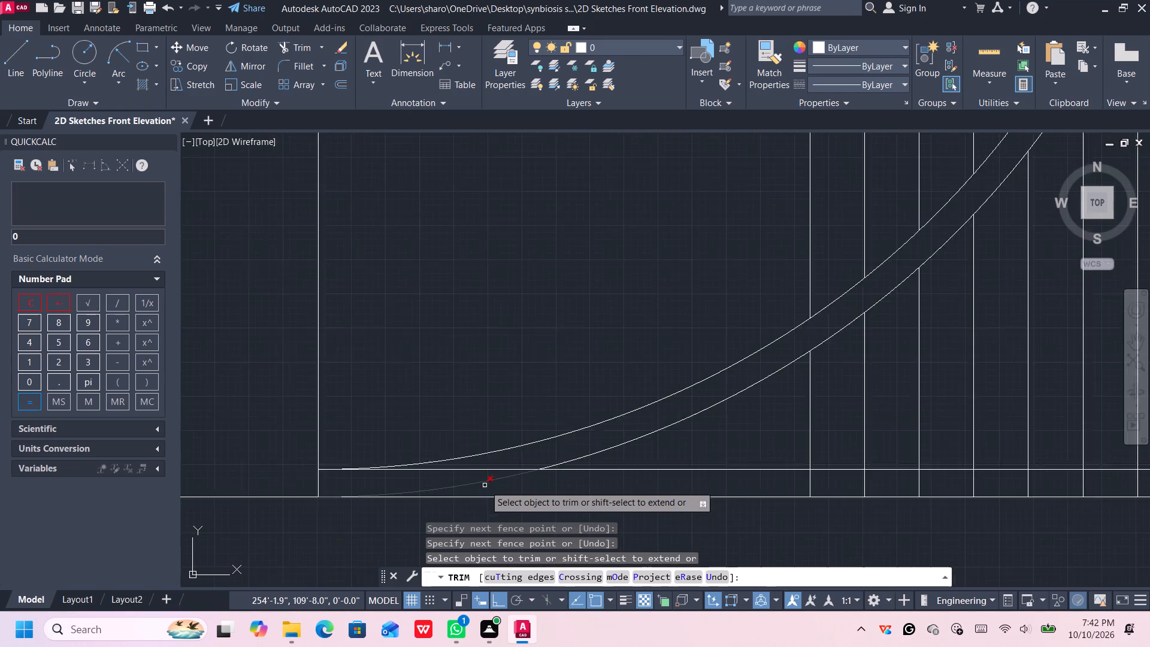
{"action": "scroll", "coordinate": [485, 485], "scroll_direction": "up", "scroll_amount": 1}
{"action": "left_click", "coordinate": [500, 454]}
{"action": "left_click", "coordinate": [440, 462]}
{"action": "scroll", "coordinate": [440, 461], "scroll_direction": "down", "scroll_amount": 3}
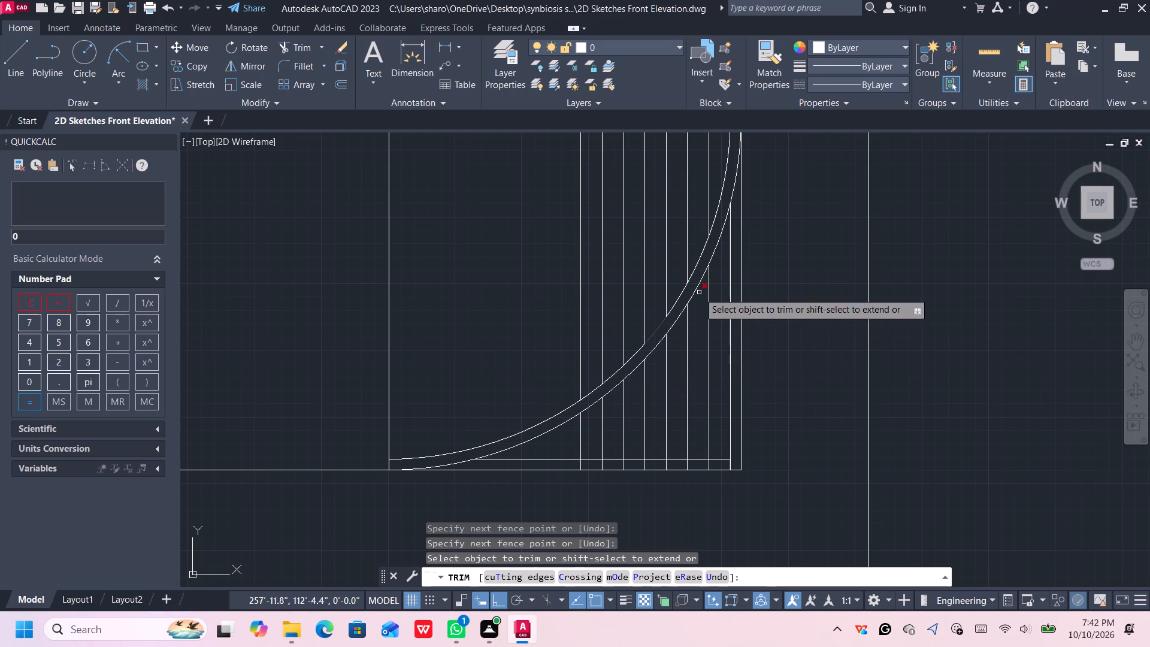
Trim the vertical lines below the outer arc down to the inner square's bottom edge.
{"action": "left_click", "coordinate": [734, 261]}
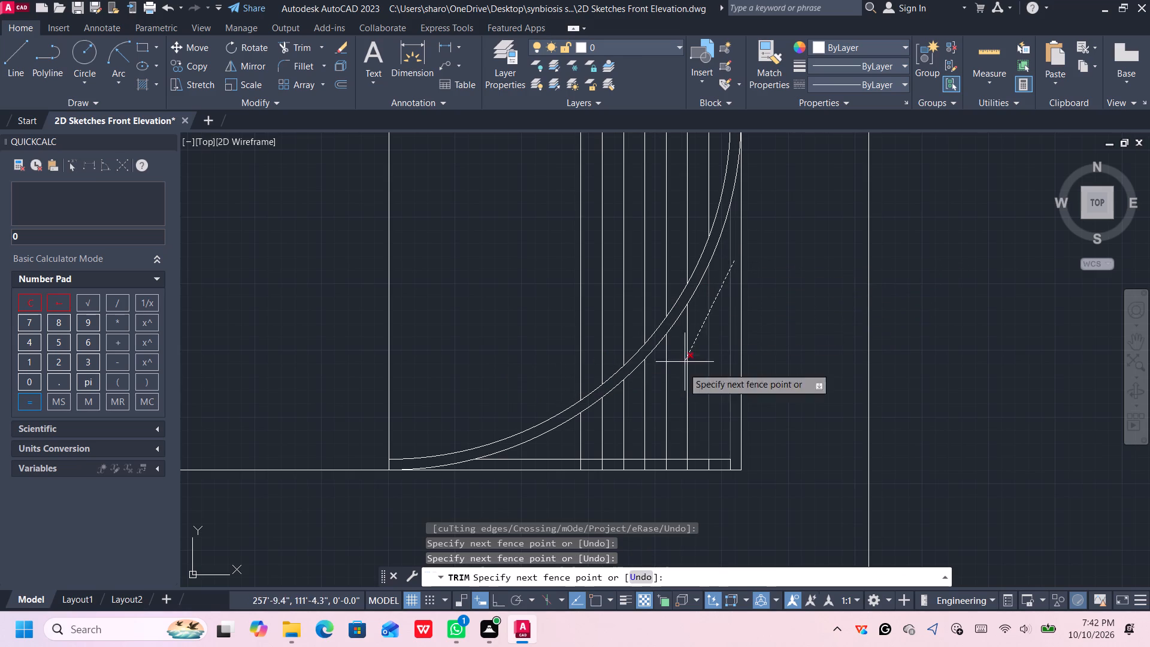
{"action": "left_click", "coordinate": [603, 444]}
{"action": "left_click", "coordinate": [612, 425]}
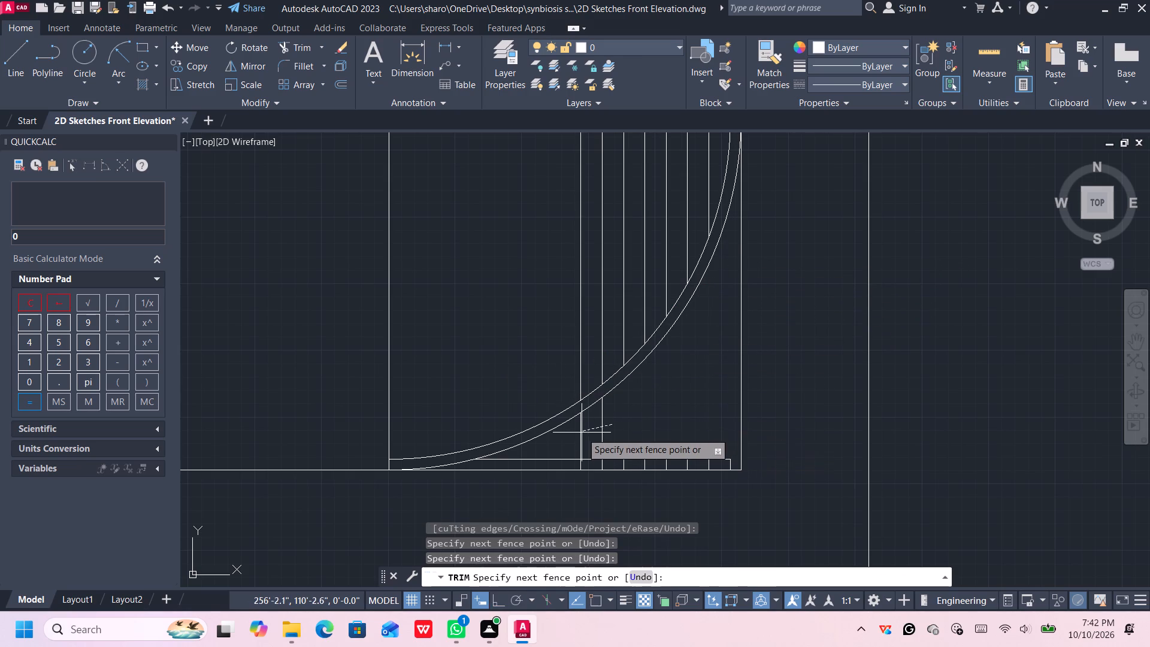
{"action": "left_click", "coordinate": [575, 436]}
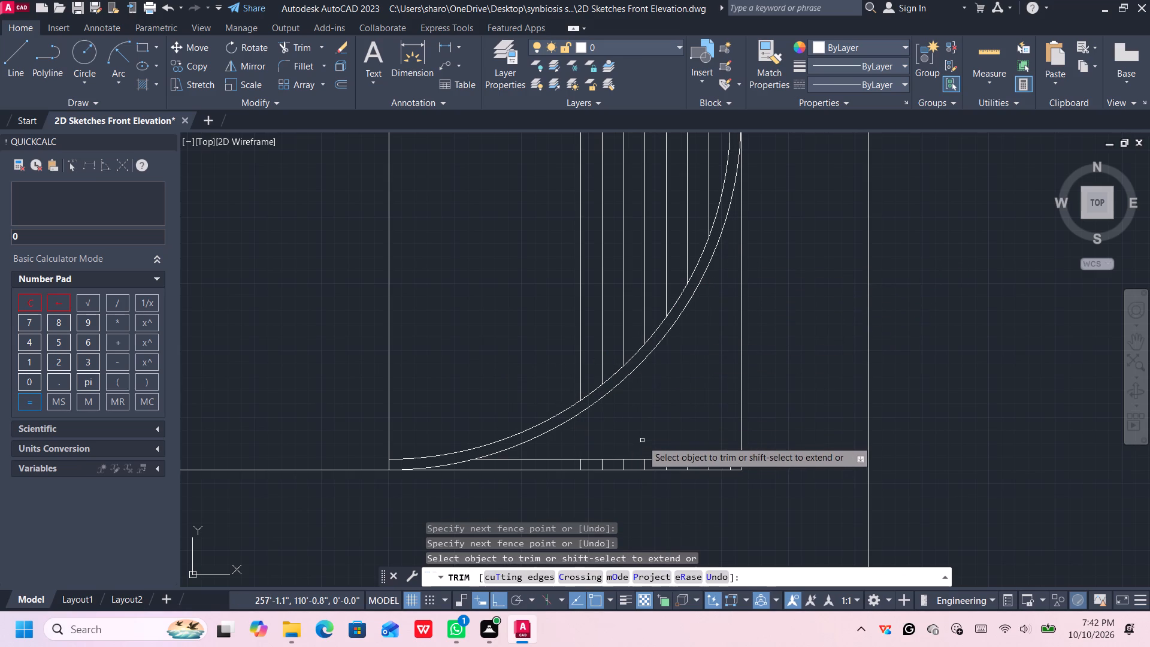
Remove the rest of the inner square's bottom edge outside the outer arc and the short vertical stubs beneath it.
{"action": "middle_click_drag", "start_coordinate": [643, 441], "coordinate": [641, 397]}
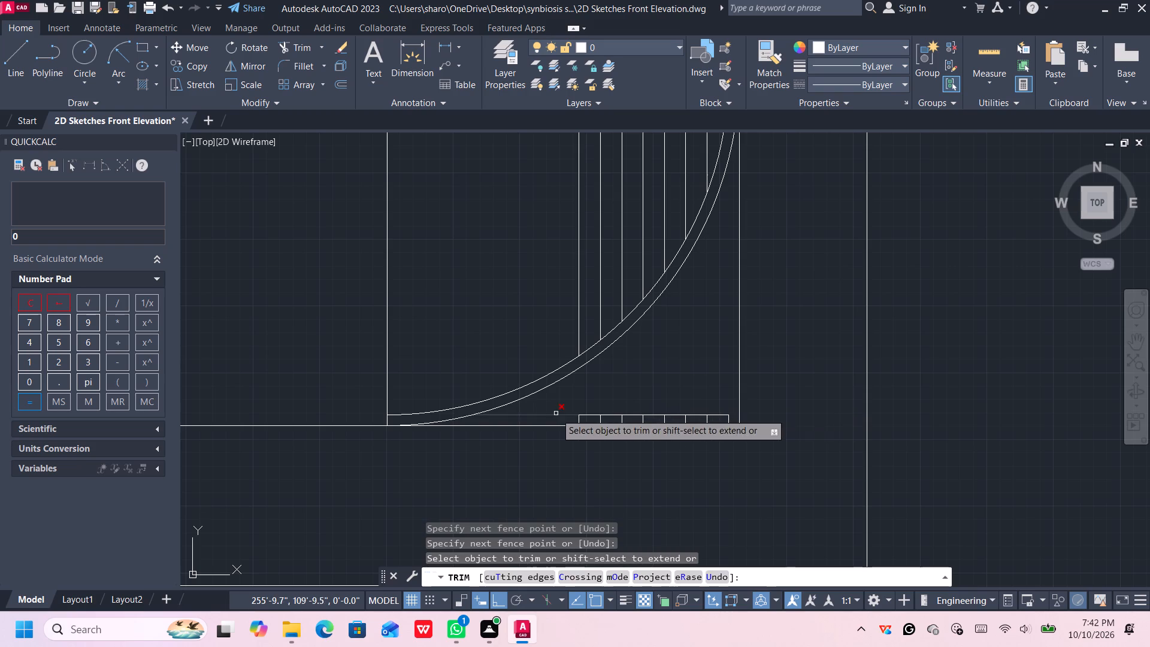
{"action": "left_click", "coordinate": [571, 401]}
{"action": "left_click", "coordinate": [546, 421]}
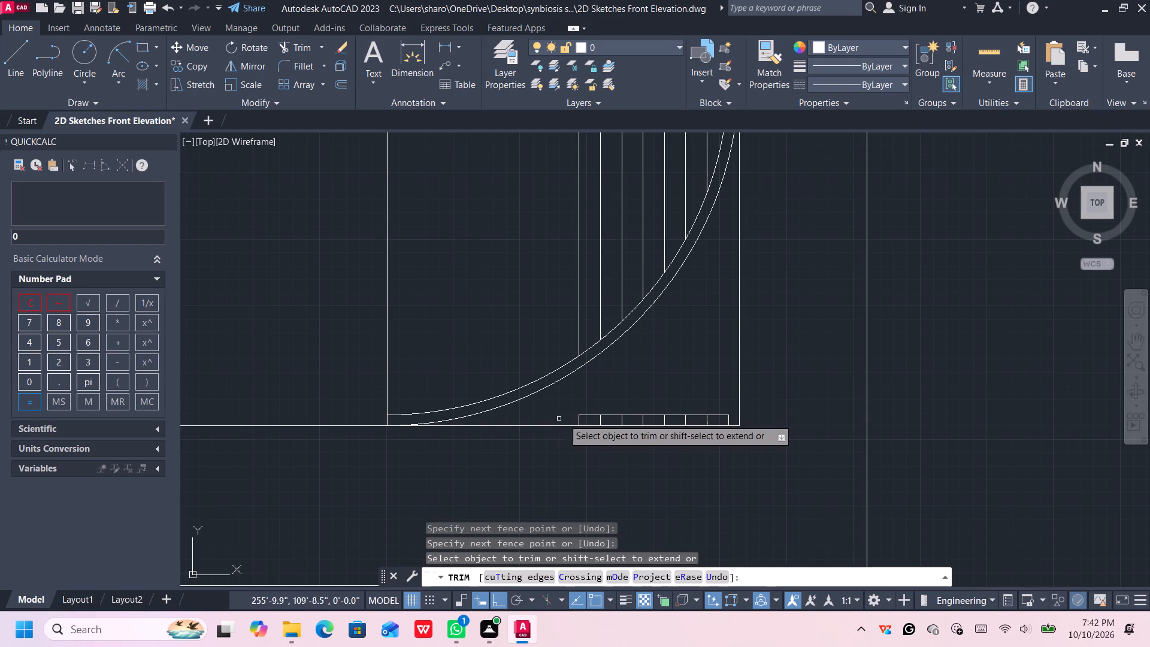
{"action": "scroll", "coordinate": [719, 417], "scroll_direction": "up", "scroll_amount": 1}
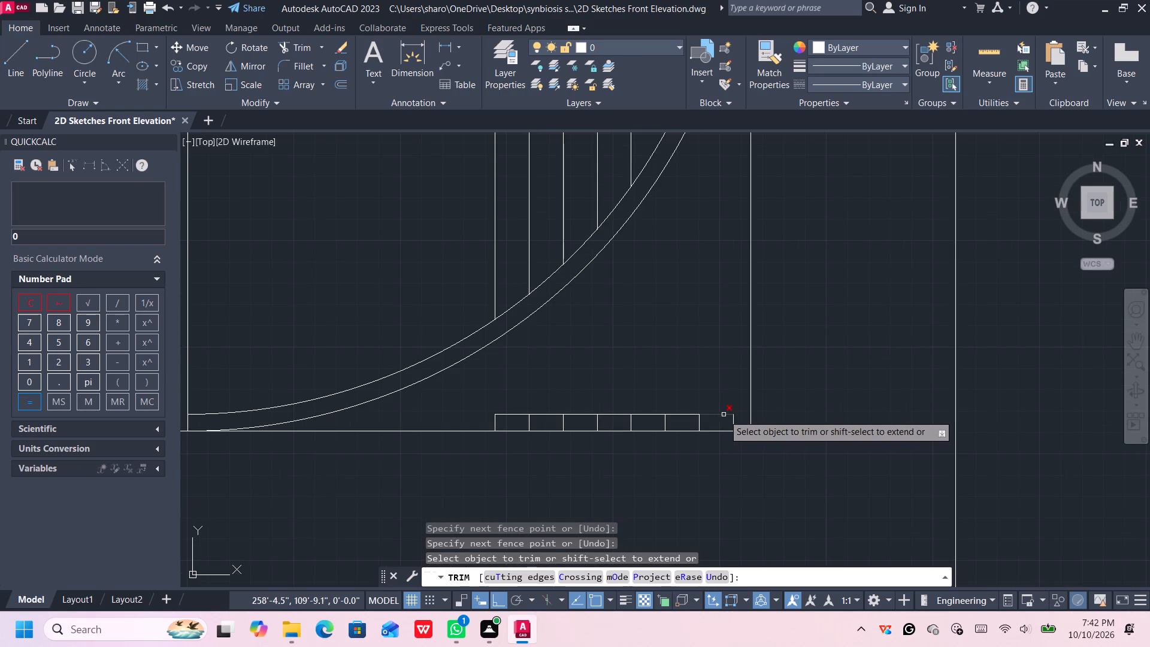
{"action": "left_click", "coordinate": [736, 420]}
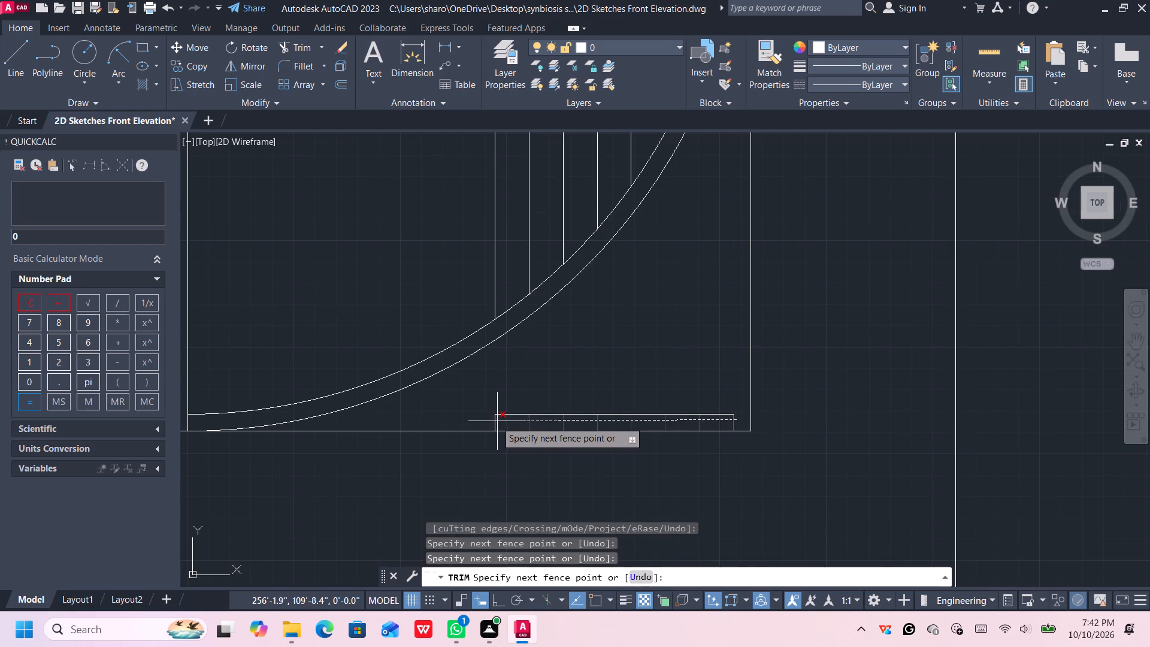
{"action": "left_click", "coordinate": [483, 421]}
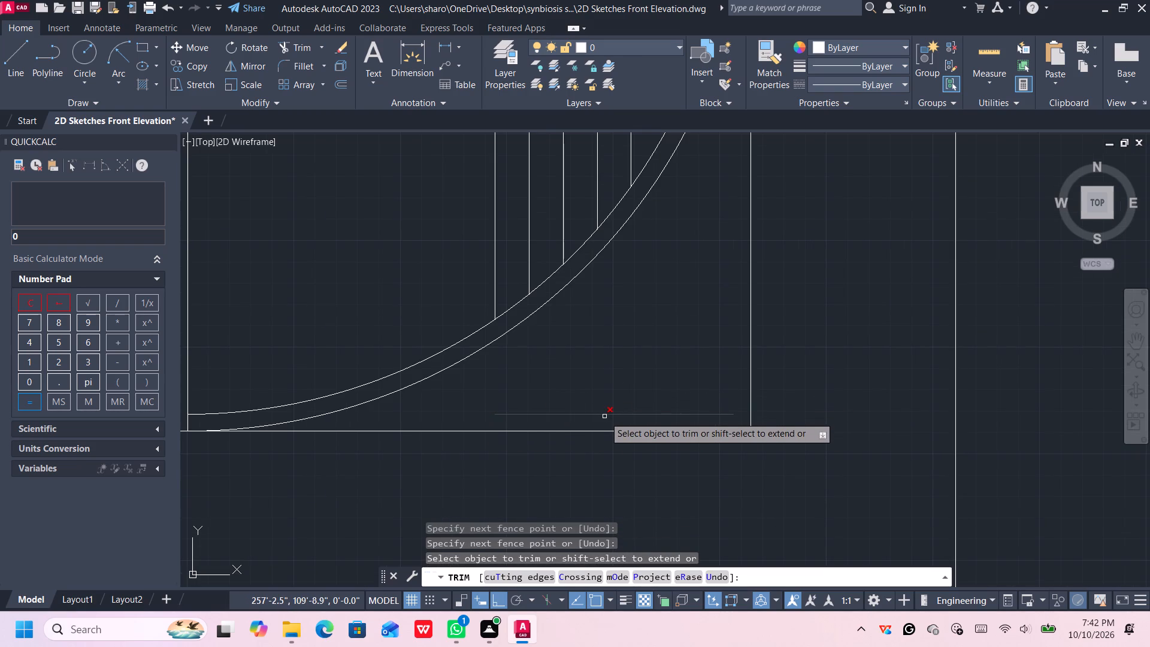
{"action": "left_click", "coordinate": [604, 416]}
{"action": "scroll", "coordinate": [608, 365], "scroll_direction": "down", "scroll_amount": 2}
{"action": "middle_click_drag", "start_coordinate": [608, 367], "coordinate": [615, 393]}
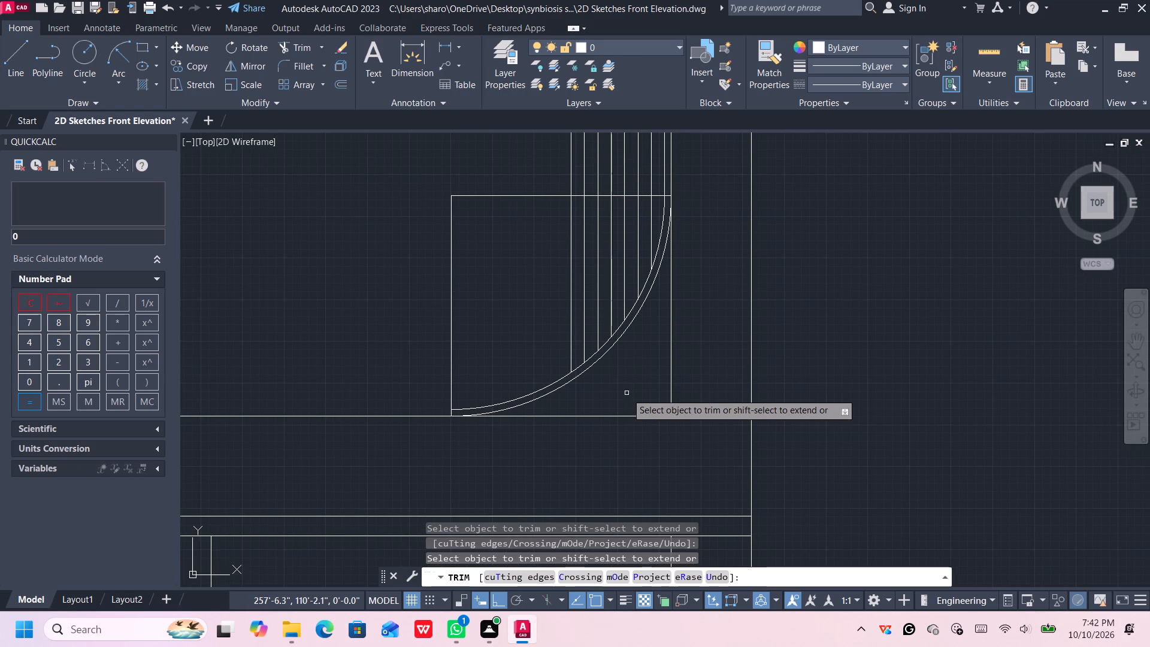
Erase the inner and outer construction squares around the double quarter-circle arc.
{"action": "key", "text": "Escape"}
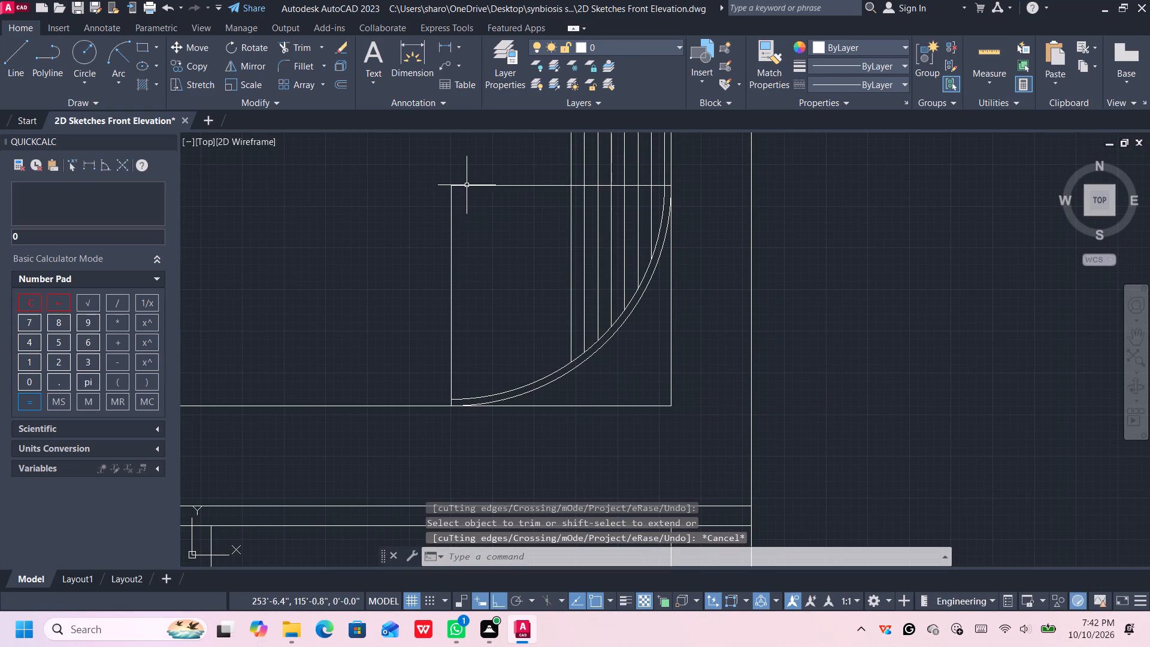
{"action": "left_click", "coordinate": [465, 186]}
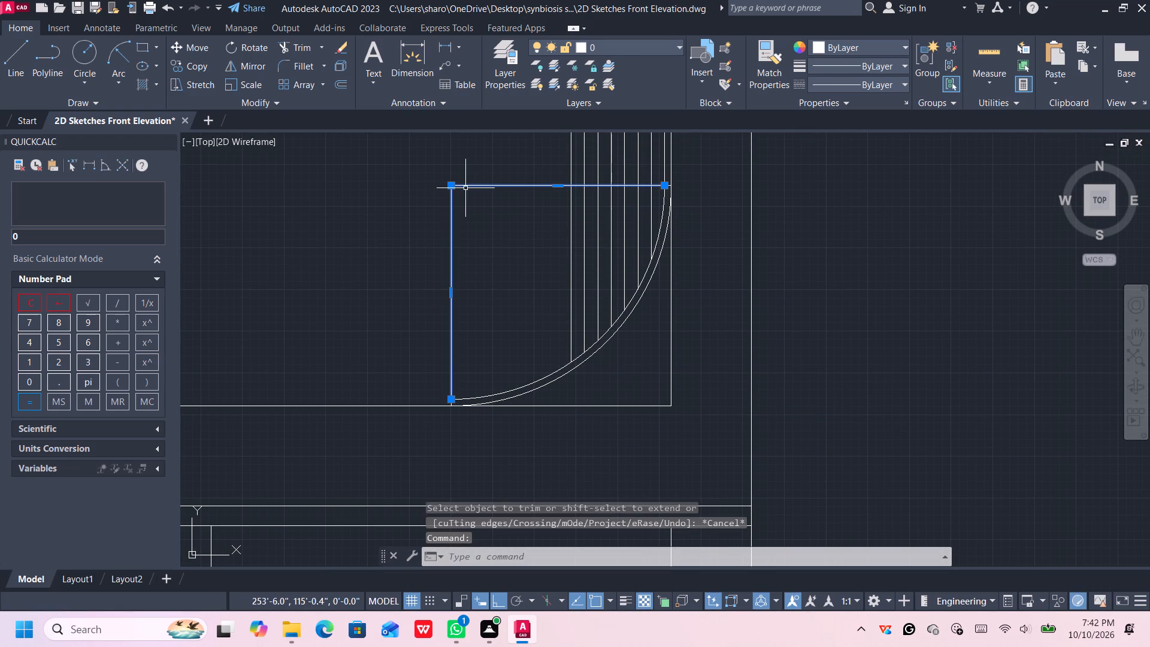
{"action": "key", "text": "Delete"}
{"action": "left_click", "coordinate": [480, 187]}
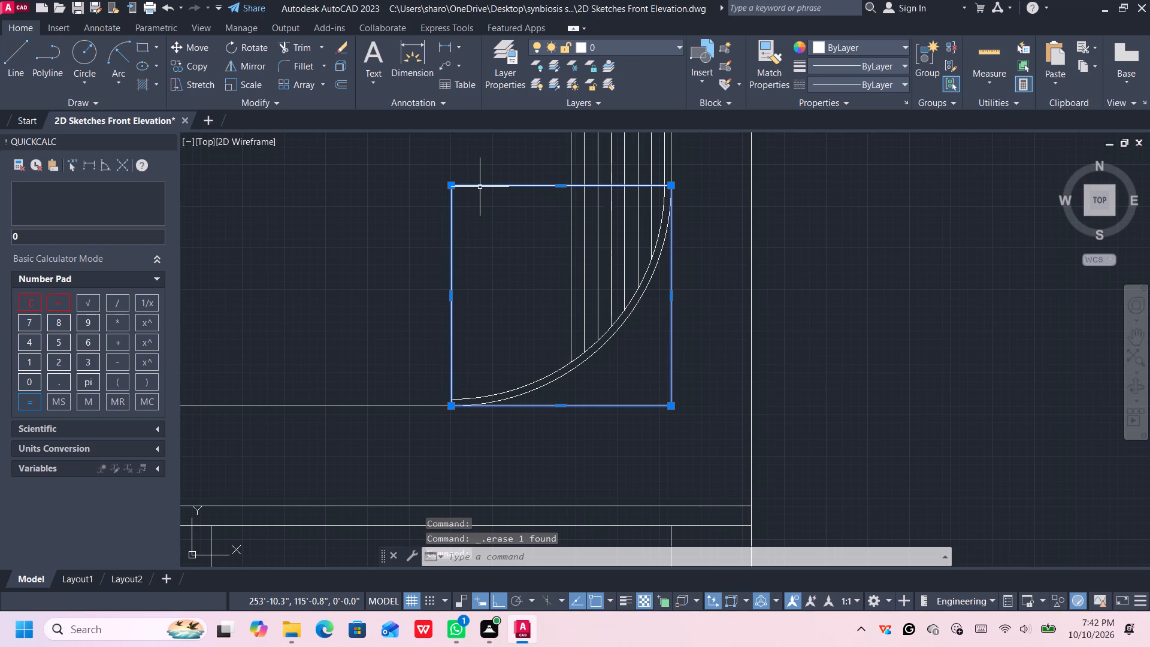
{"action": "key", "text": "Delete"}
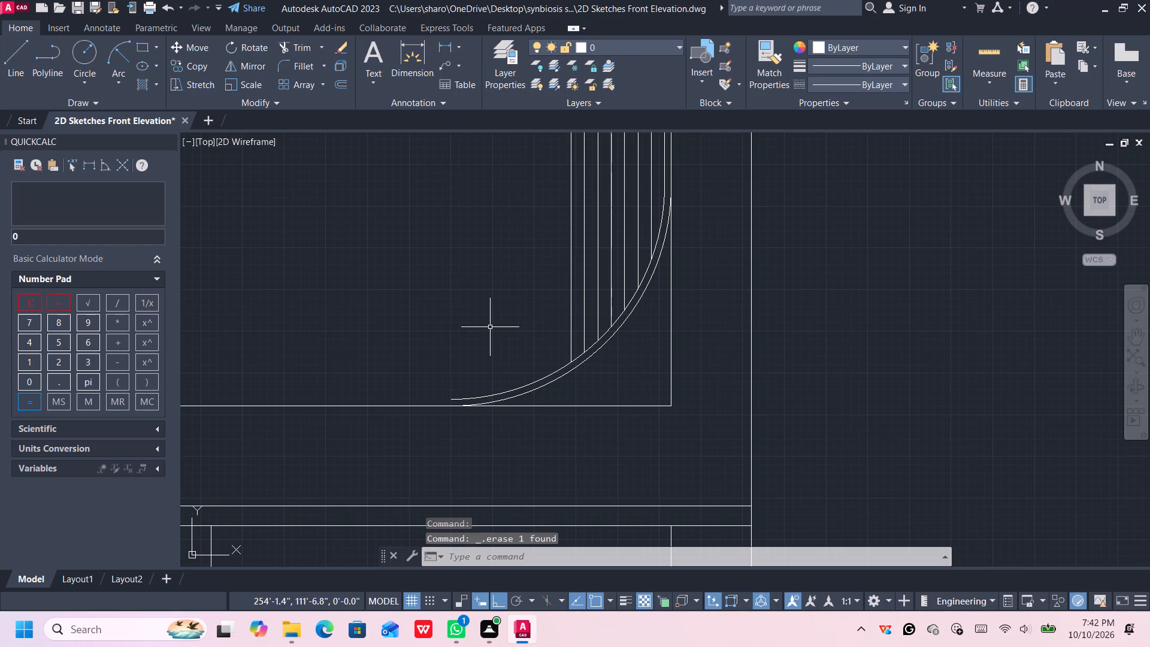
Draw a short horizontal line about 2" long across the two vertical edge lines at the arcs' upper end.
{"action": "middle_click_drag", "start_coordinate": [512, 300], "coordinate": [519, 313]}
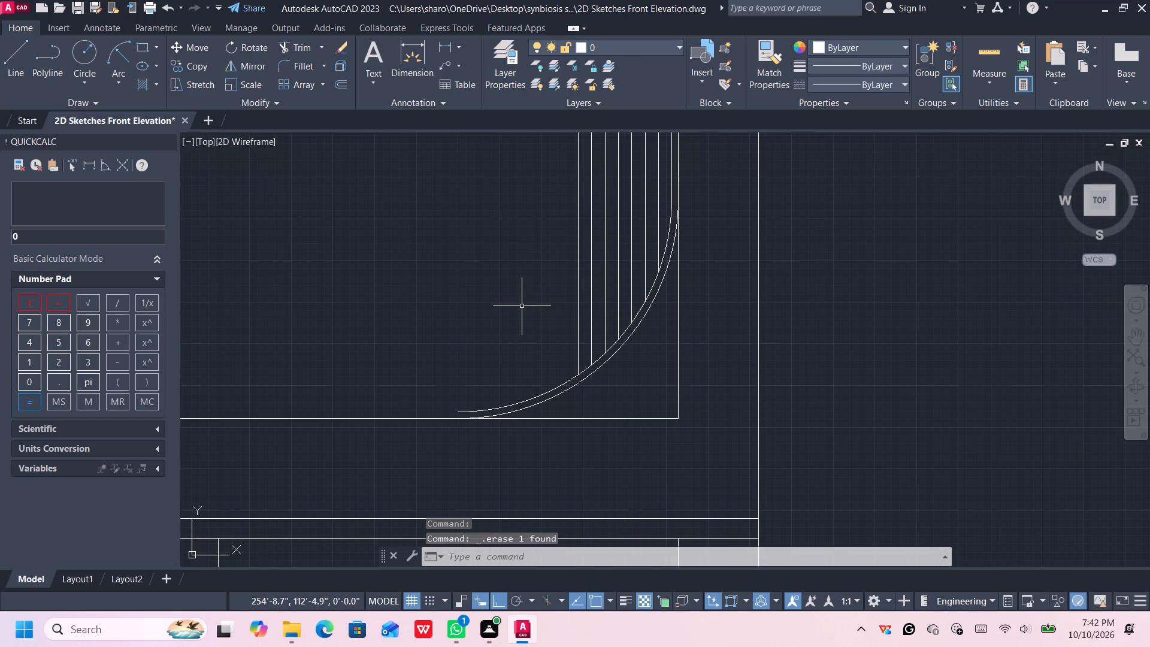
{"action": "key", "text": "l"}
{"action": "key", "text": "Return"}
{"action": "scroll", "coordinate": [671, 205], "scroll_direction": "up", "scroll_amount": 1}
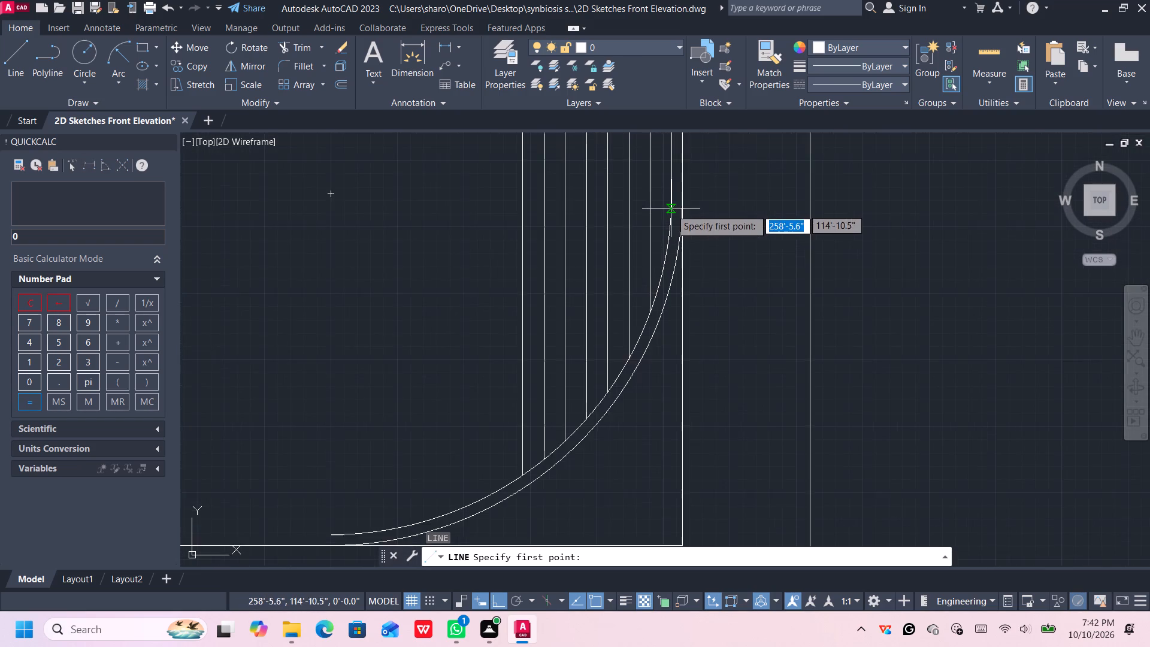
{"action": "scroll", "coordinate": [671, 209], "scroll_direction": "up", "scroll_amount": 1}
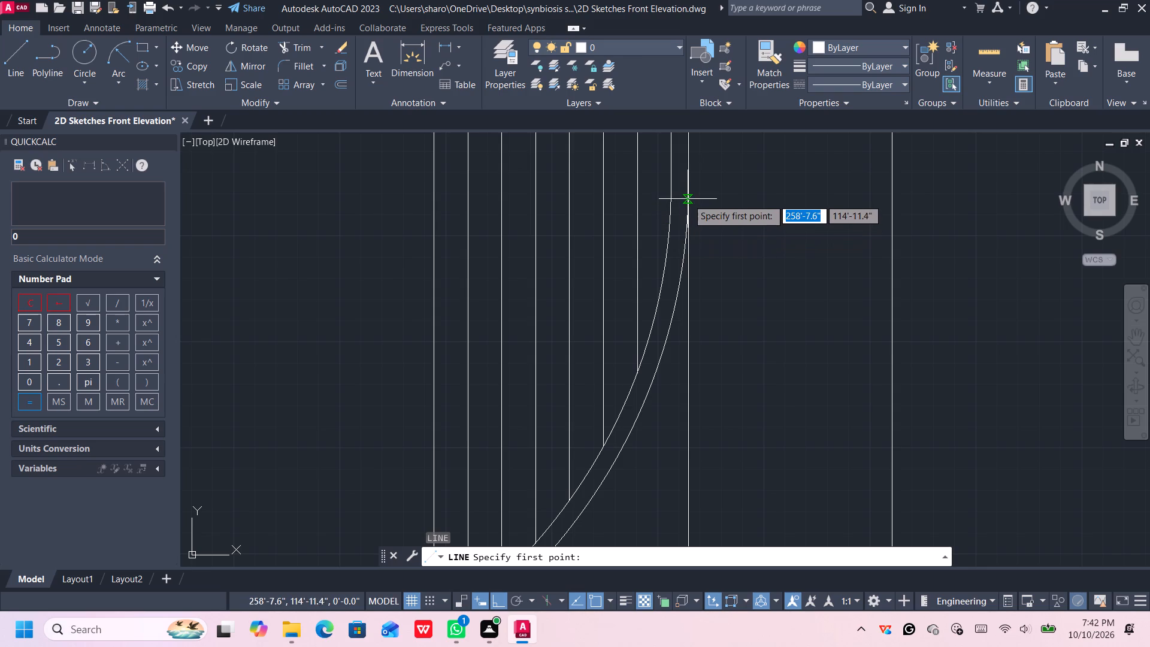
{"action": "scroll", "coordinate": [688, 203], "scroll_direction": "up", "scroll_amount": 4}
{"action": "scroll", "coordinate": [688, 165], "scroll_direction": "down", "scroll_amount": 1}
{"action": "scroll", "coordinate": [688, 165], "scroll_direction": "up", "scroll_amount": 1}
{"action": "scroll", "coordinate": [688, 165], "scroll_direction": "down", "scroll_amount": 1}
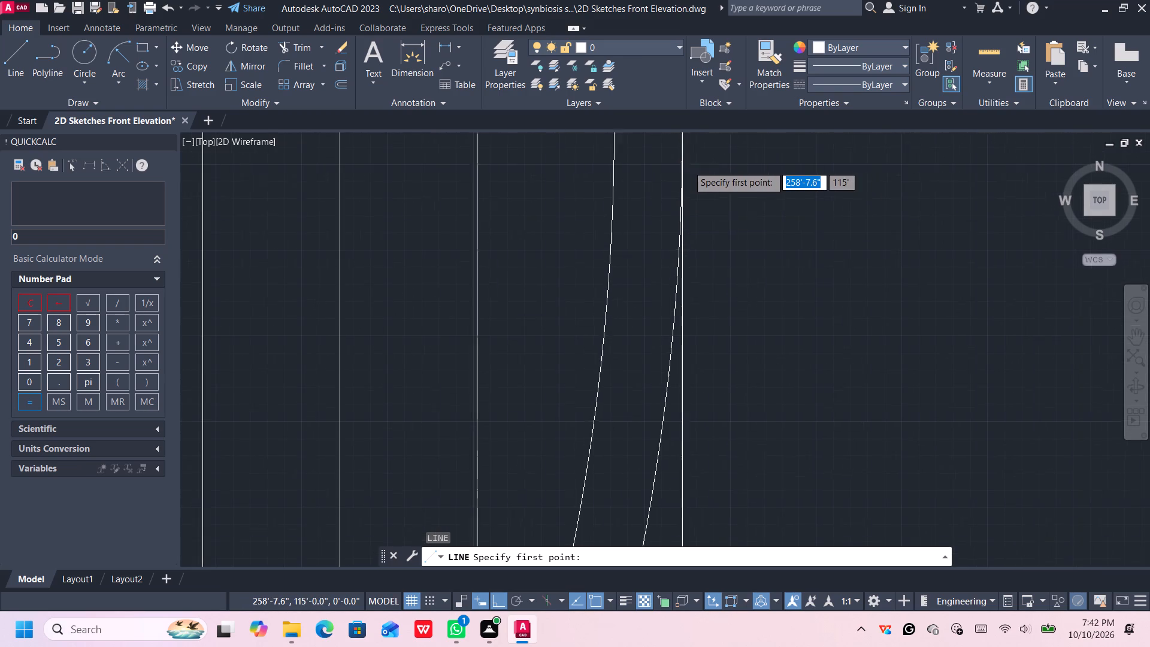
{"action": "scroll", "coordinate": [688, 165], "scroll_direction": "down", "scroll_amount": 1}
{"action": "middle_click_drag", "start_coordinate": [682, 168], "coordinate": [615, 400]}
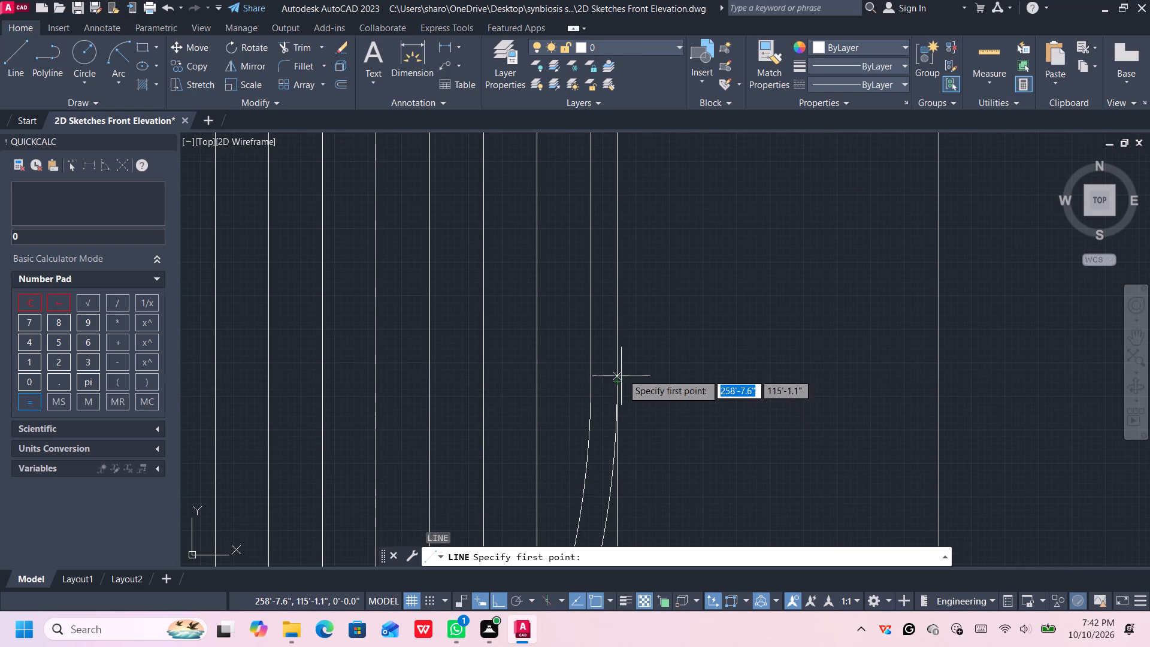
{"action": "left_click", "coordinate": [615, 383]}
{"action": "left_click", "coordinate": [594, 380]}
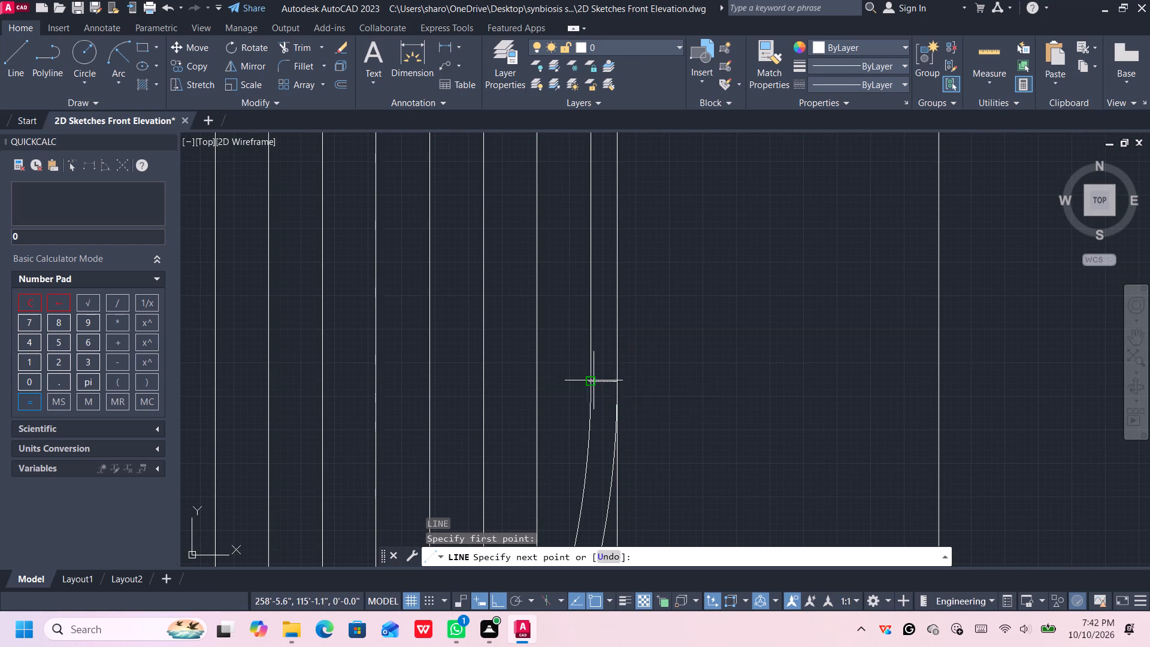
{"action": "key", "text": "Escape"}
Draw a short vertical line about 2" long from the inner arc's lower-left end down to the opening's bottom line.
{"action": "scroll", "coordinate": [605, 430], "scroll_direction": "up", "scroll_amount": 3}
{"action": "scroll", "coordinate": [605, 430], "scroll_direction": "down", "scroll_amount": 4}
{"action": "middle_click_drag", "start_coordinate": [615, 462], "coordinate": [701, 289]}
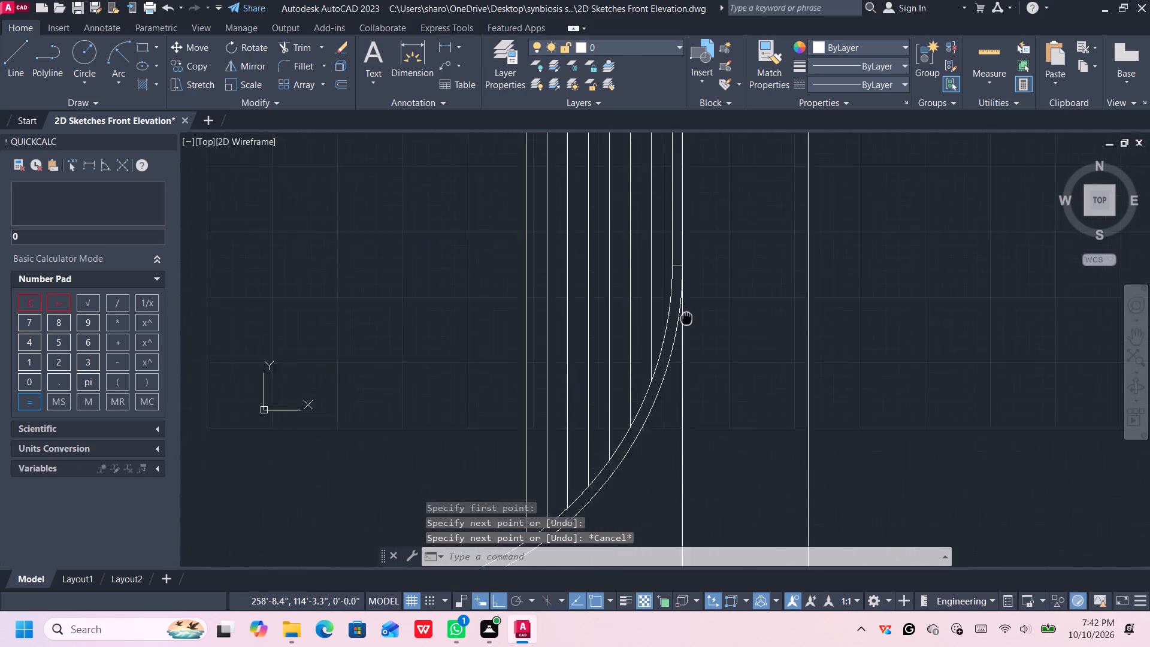
{"action": "middle_click_drag", "start_coordinate": [701, 289], "coordinate": [717, 245]}
{"action": "scroll", "coordinate": [547, 454], "scroll_direction": "up", "scroll_amount": 1}
{"action": "middle_click_drag", "start_coordinate": [547, 454], "coordinate": [621, 341]}
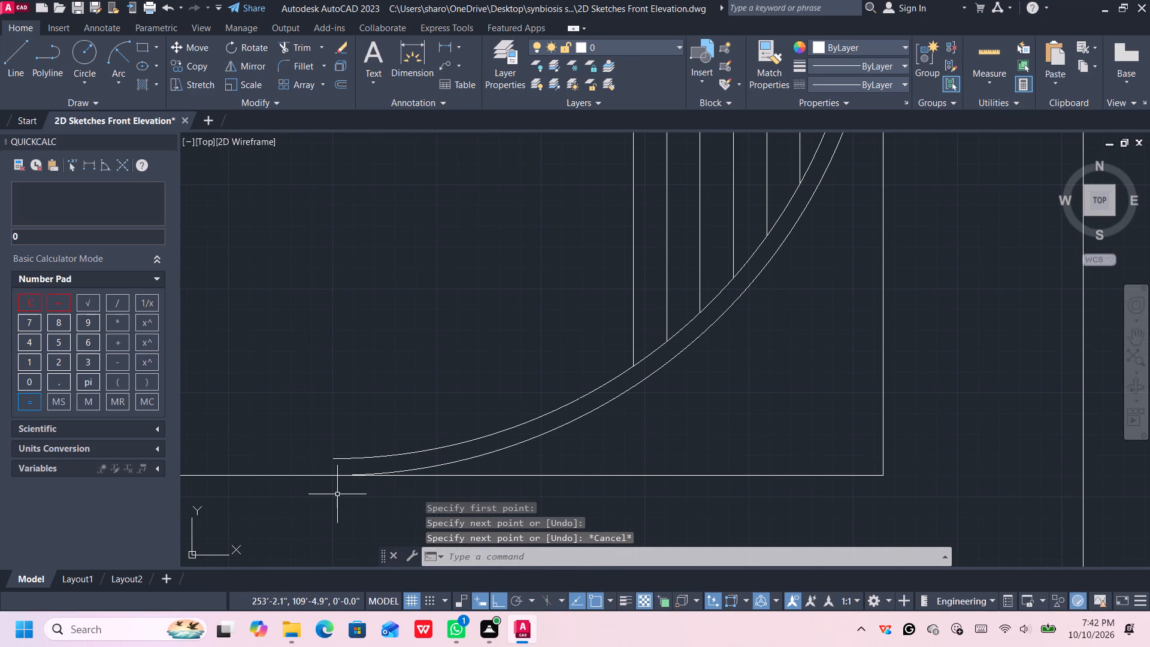
{"action": "key", "text": "l"}
{"action": "key", "text": "Return"}
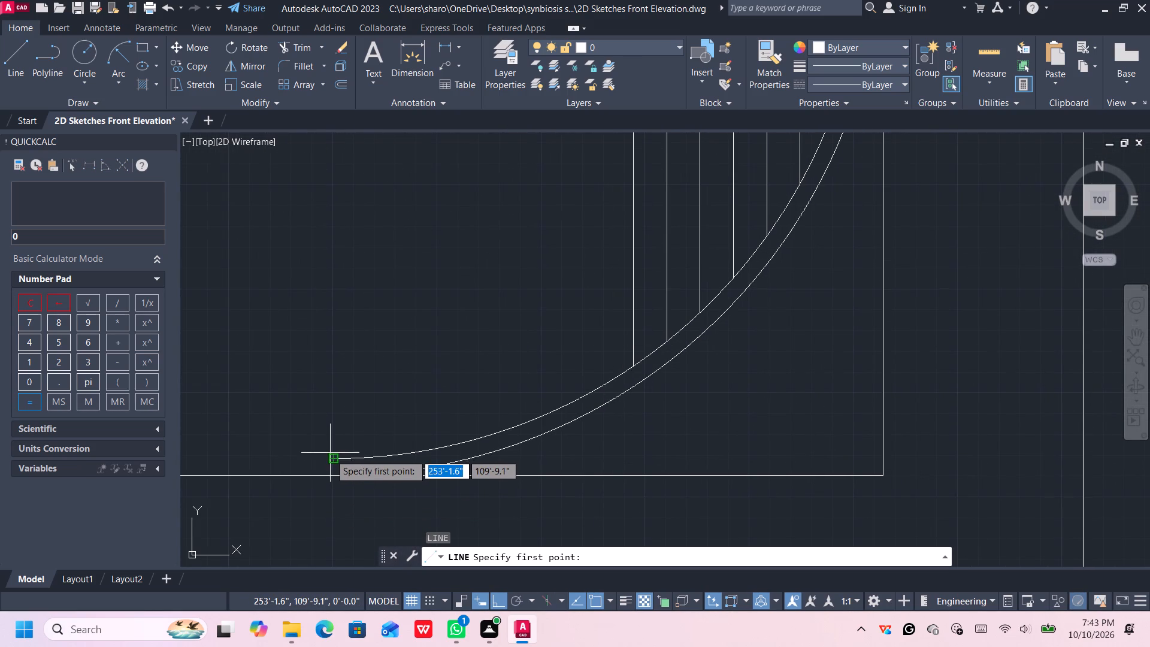
{"action": "left_click", "coordinate": [332, 458]}
{"action": "left_click", "coordinate": [331, 478]}
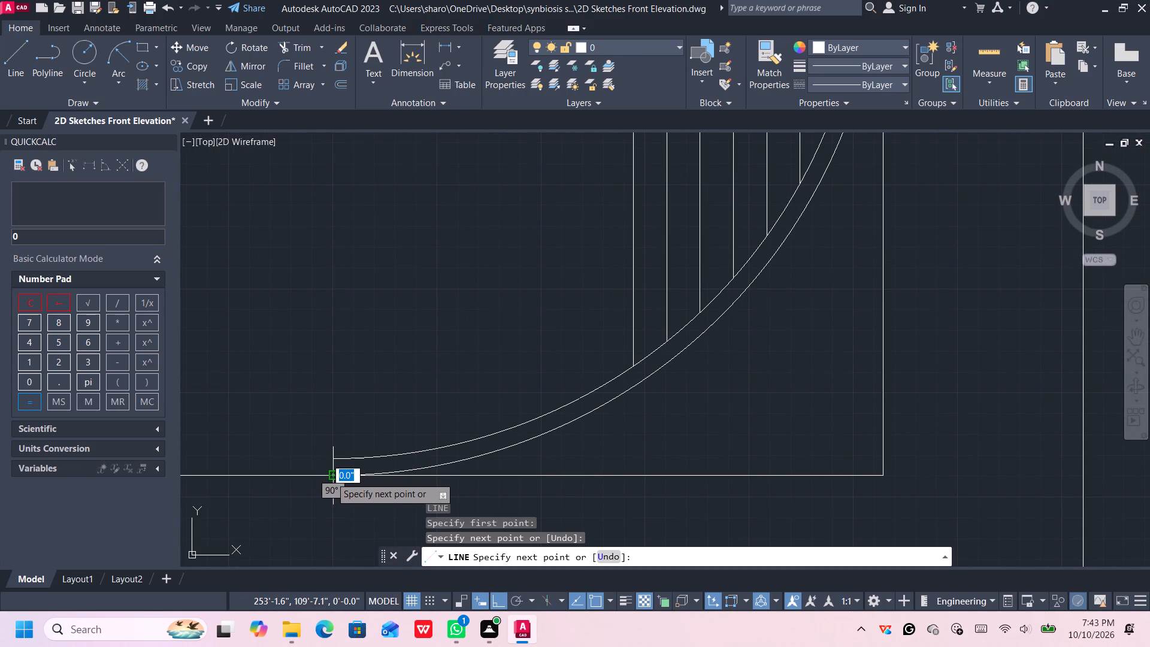
{"action": "key", "text": "Escape"}
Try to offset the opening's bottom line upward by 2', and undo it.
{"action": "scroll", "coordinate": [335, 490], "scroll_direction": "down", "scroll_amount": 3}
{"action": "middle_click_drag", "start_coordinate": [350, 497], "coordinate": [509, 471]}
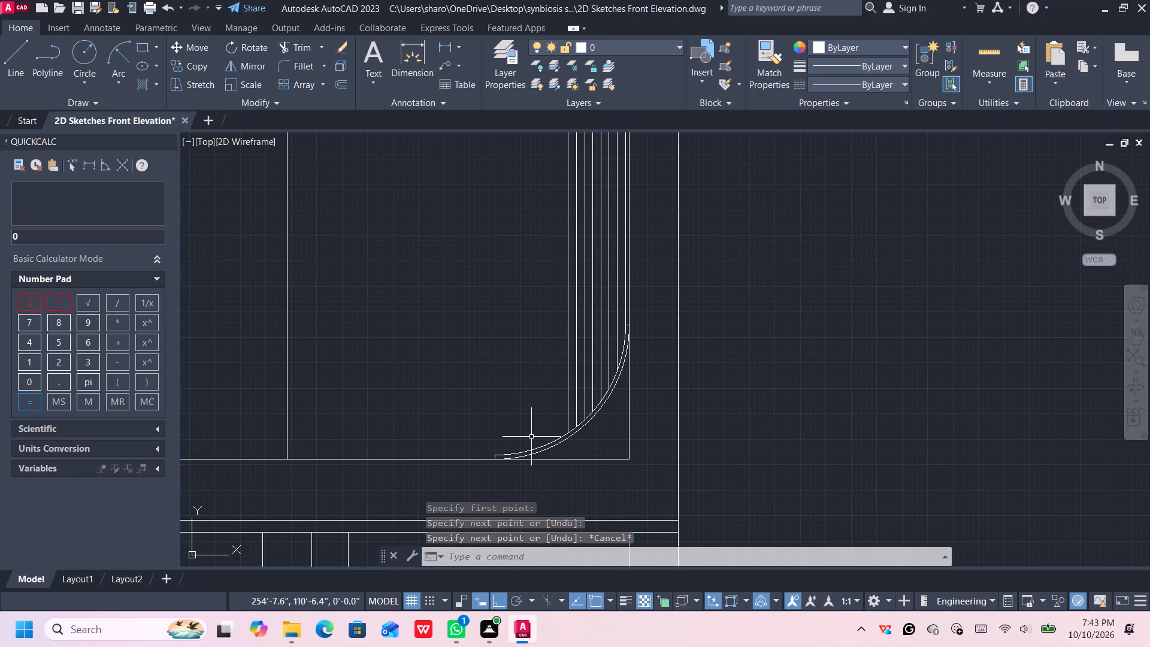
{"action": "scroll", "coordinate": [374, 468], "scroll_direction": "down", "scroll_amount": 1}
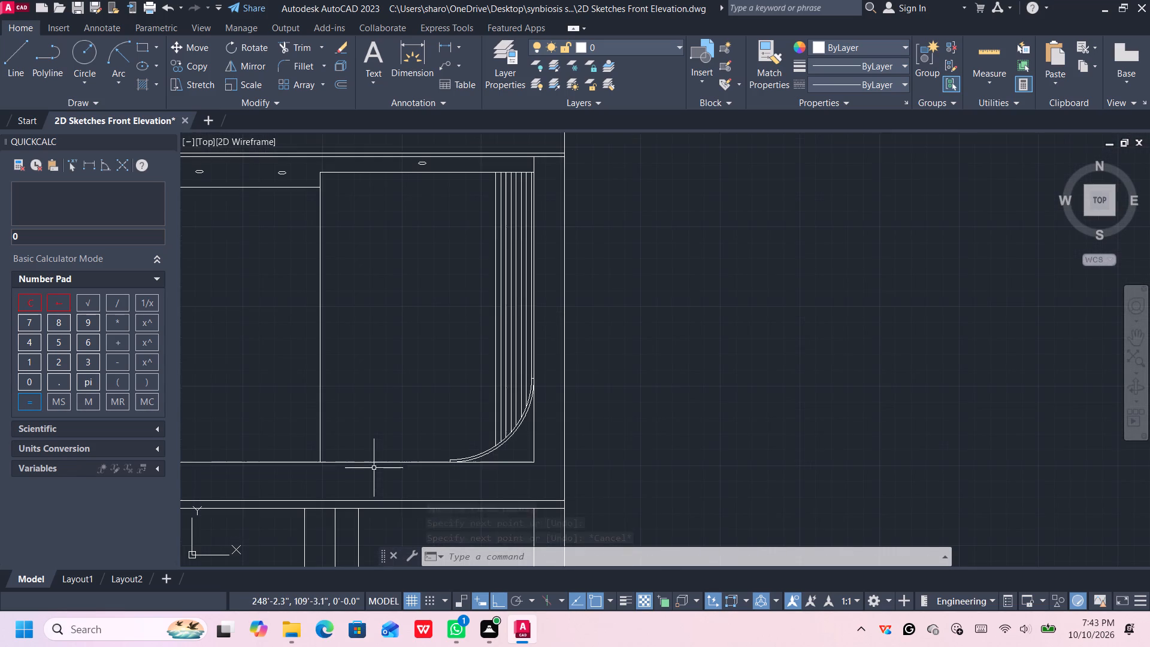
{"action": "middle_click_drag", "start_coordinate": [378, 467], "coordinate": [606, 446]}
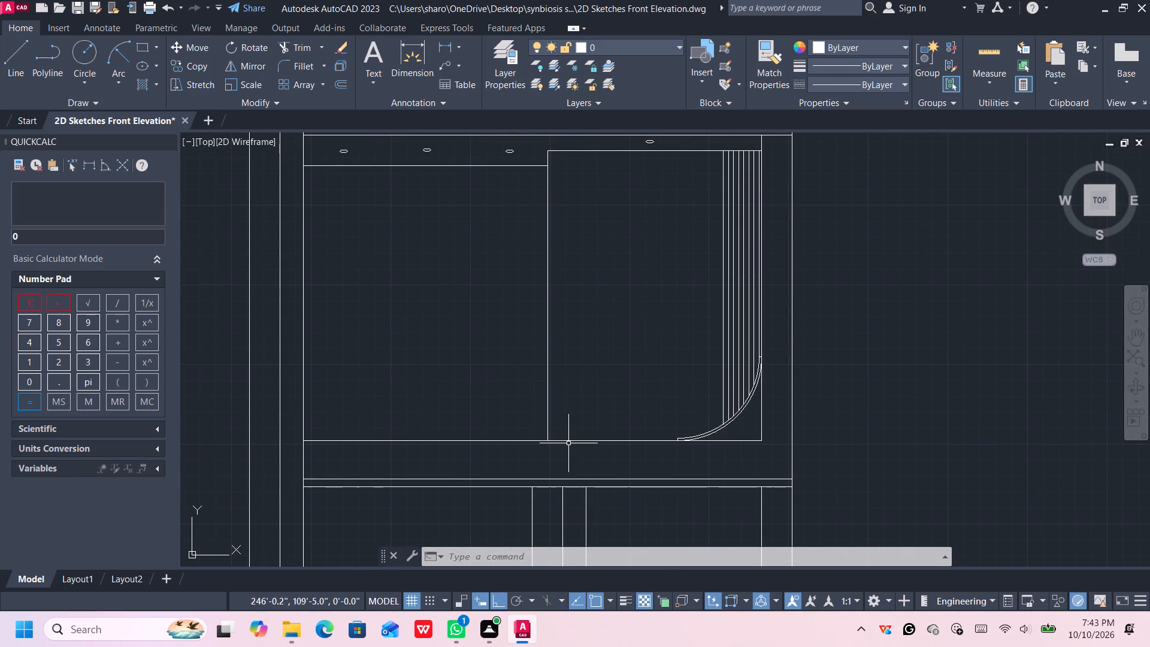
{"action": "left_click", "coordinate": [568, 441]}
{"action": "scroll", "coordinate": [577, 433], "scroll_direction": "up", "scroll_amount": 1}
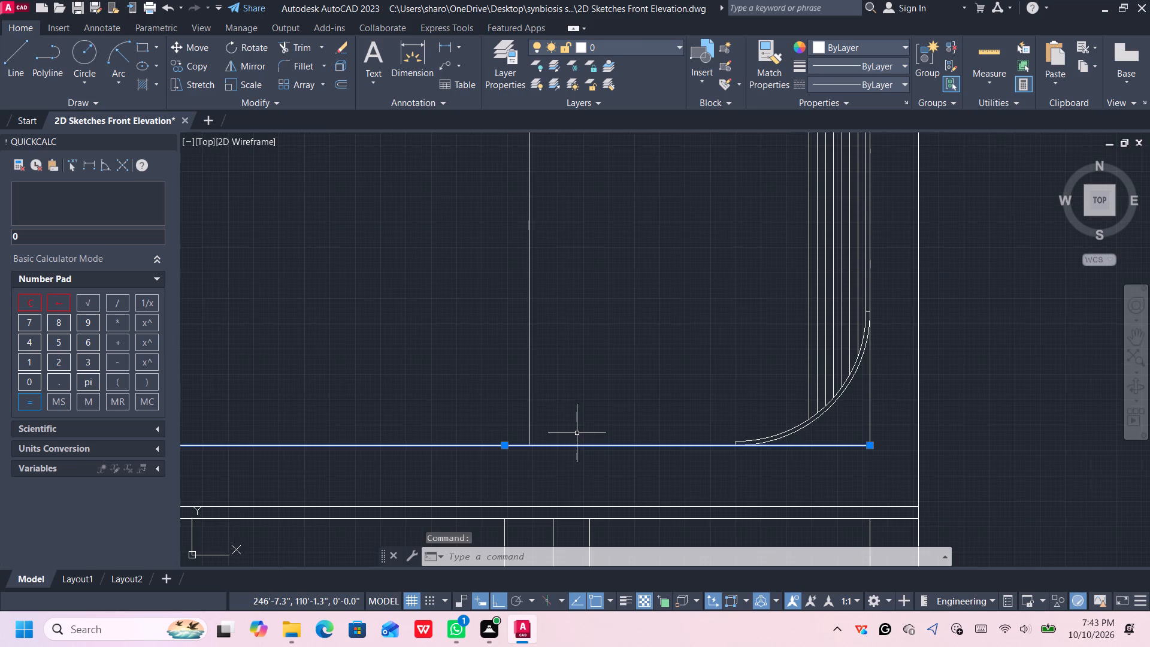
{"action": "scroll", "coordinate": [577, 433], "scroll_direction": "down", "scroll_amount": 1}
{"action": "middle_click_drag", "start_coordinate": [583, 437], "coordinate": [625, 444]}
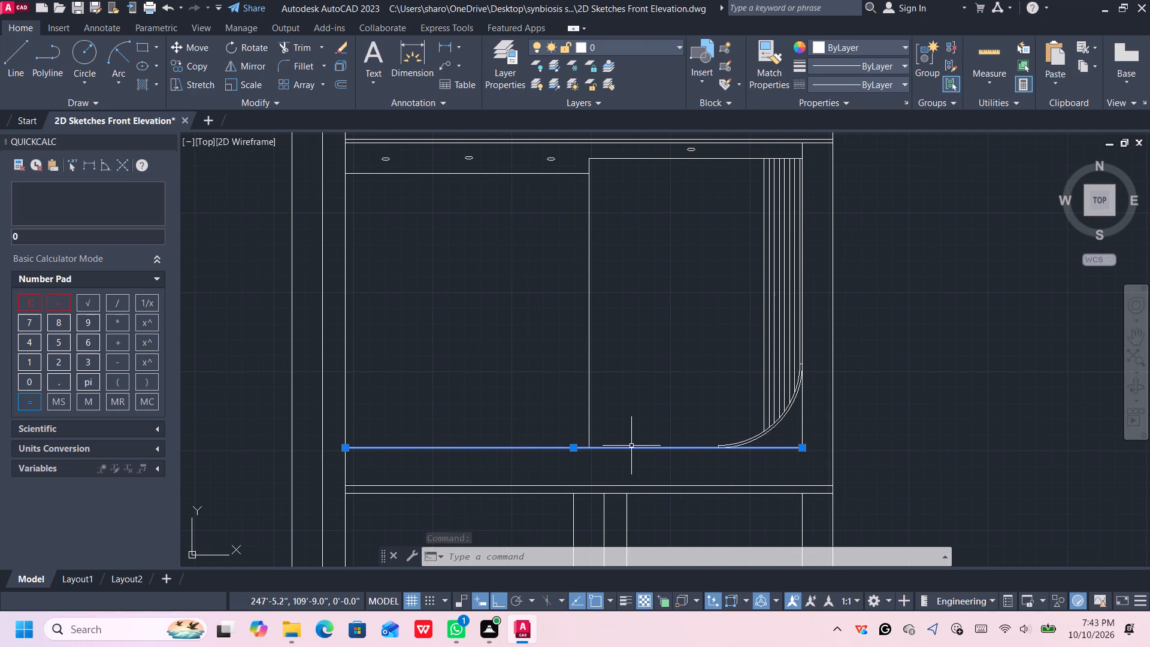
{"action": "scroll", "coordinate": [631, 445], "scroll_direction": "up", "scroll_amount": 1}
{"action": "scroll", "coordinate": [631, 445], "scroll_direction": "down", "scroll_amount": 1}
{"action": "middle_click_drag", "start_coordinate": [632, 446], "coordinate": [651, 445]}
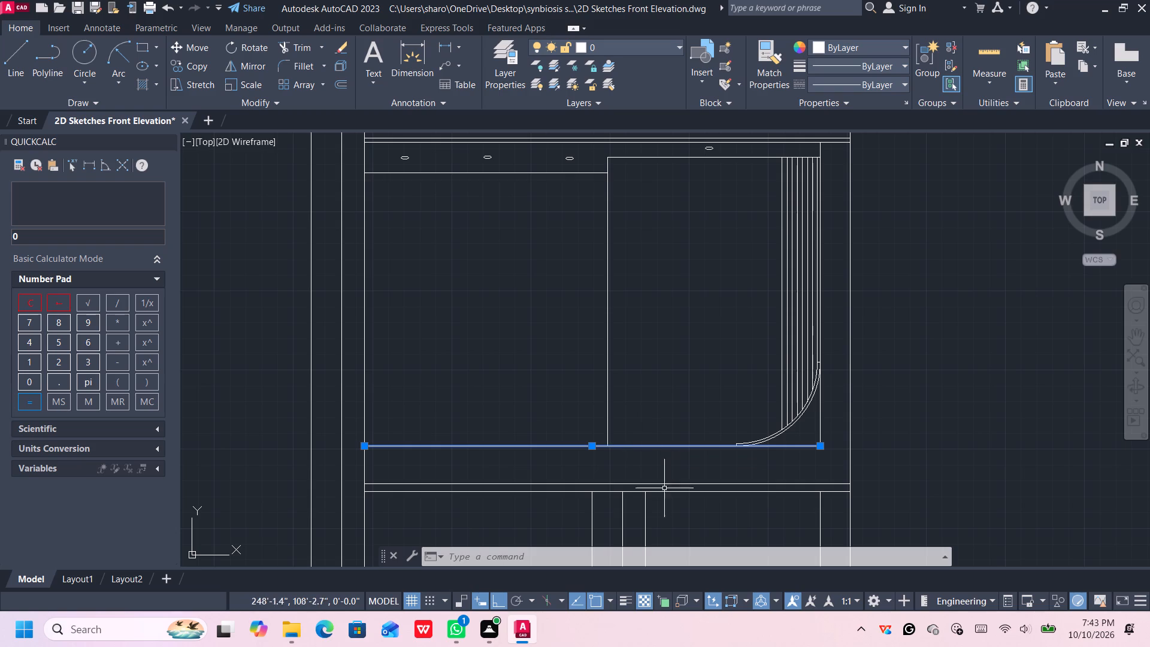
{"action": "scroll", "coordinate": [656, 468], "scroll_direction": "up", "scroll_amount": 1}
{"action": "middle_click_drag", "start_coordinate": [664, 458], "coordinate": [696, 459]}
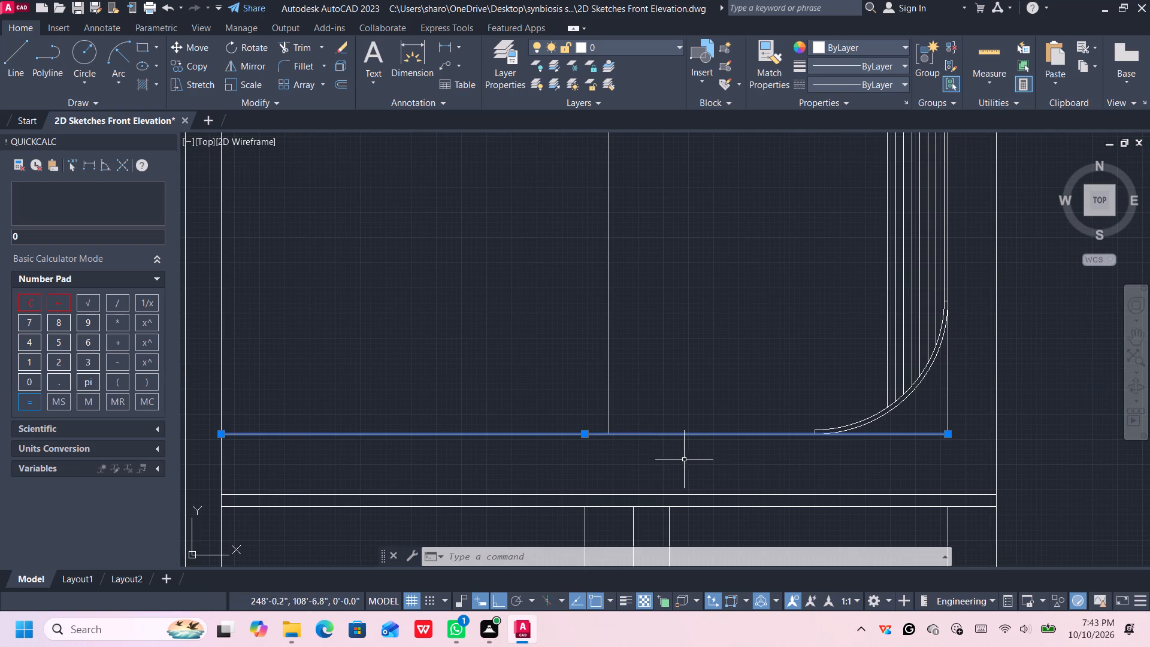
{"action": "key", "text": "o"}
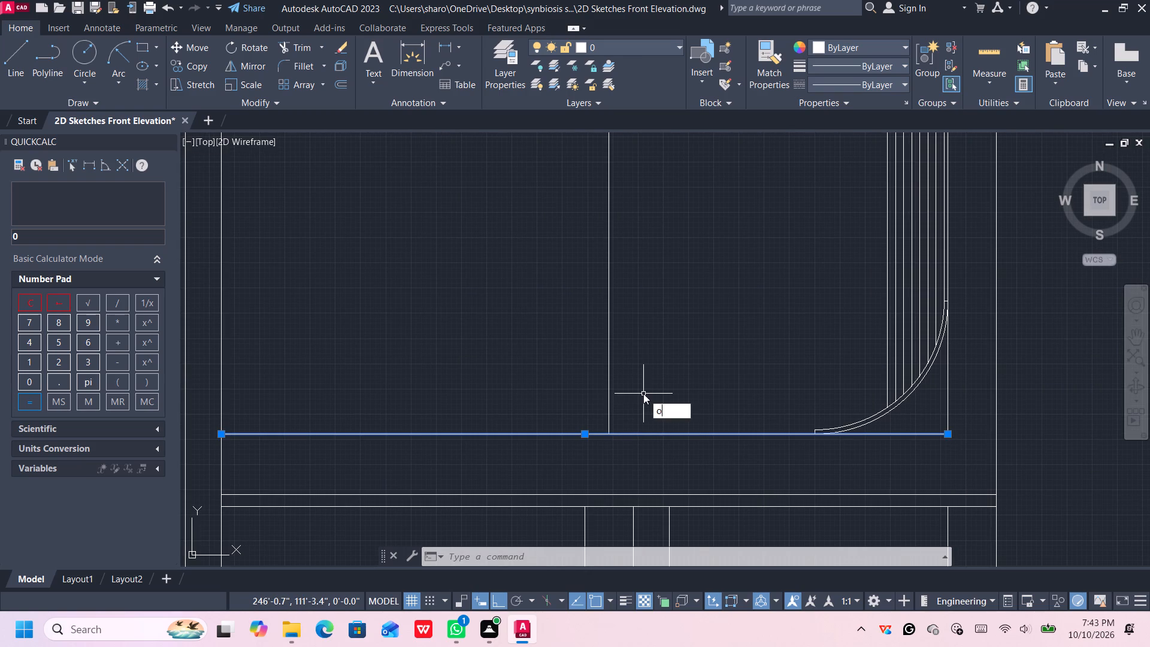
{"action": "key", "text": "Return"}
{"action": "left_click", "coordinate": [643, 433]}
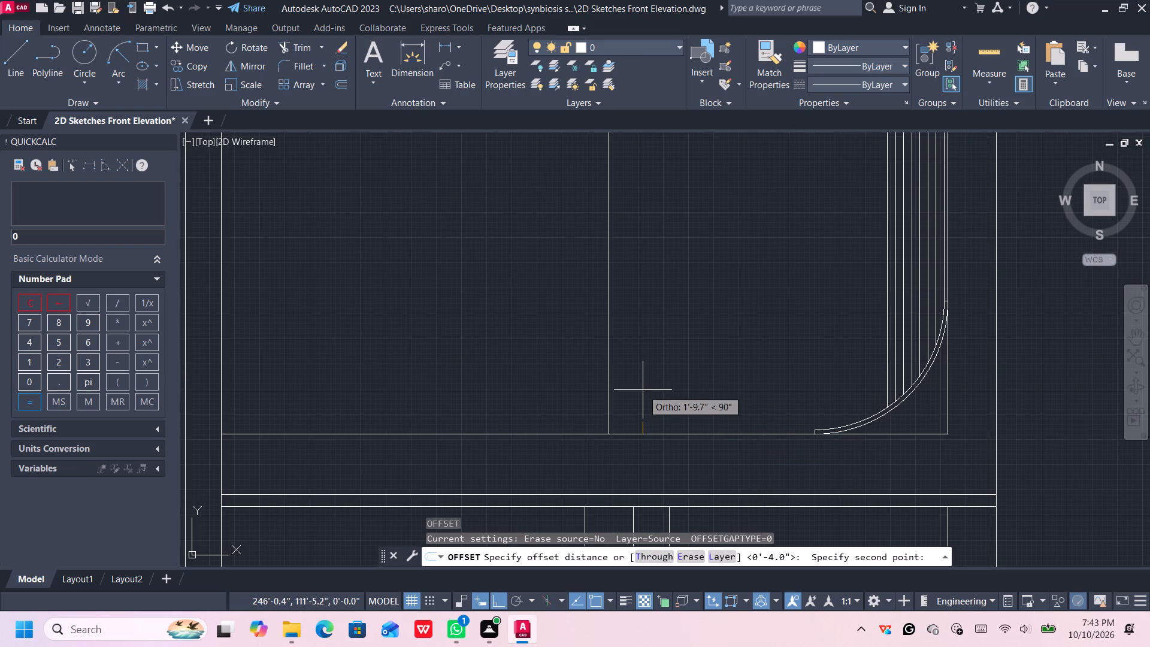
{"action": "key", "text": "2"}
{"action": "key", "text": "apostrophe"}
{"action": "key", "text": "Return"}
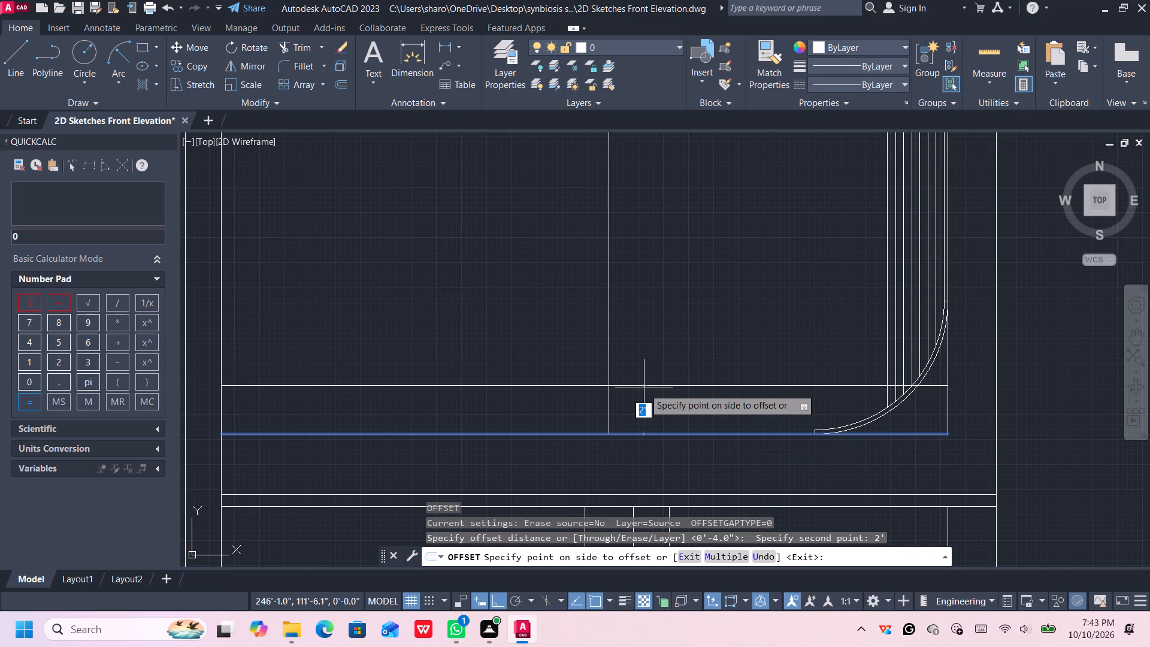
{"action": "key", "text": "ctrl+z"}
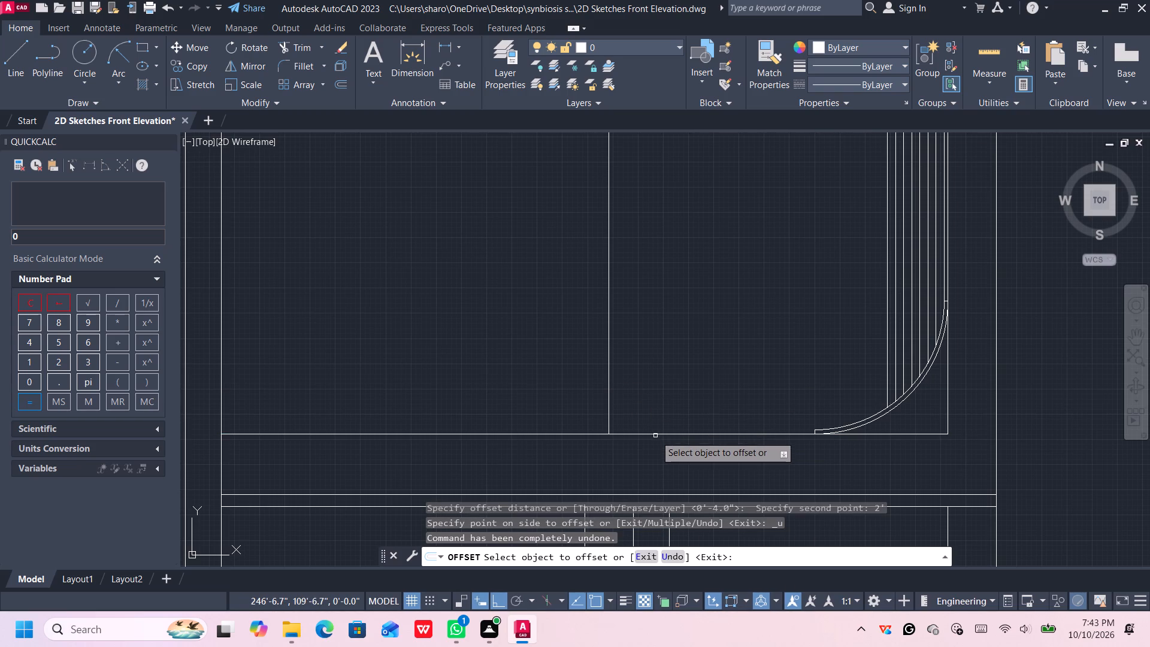
Offset the opening's bottom line upward by 2".
{"action": "left_click", "coordinate": [655, 436]}
{"action": "key", "text": "2"}
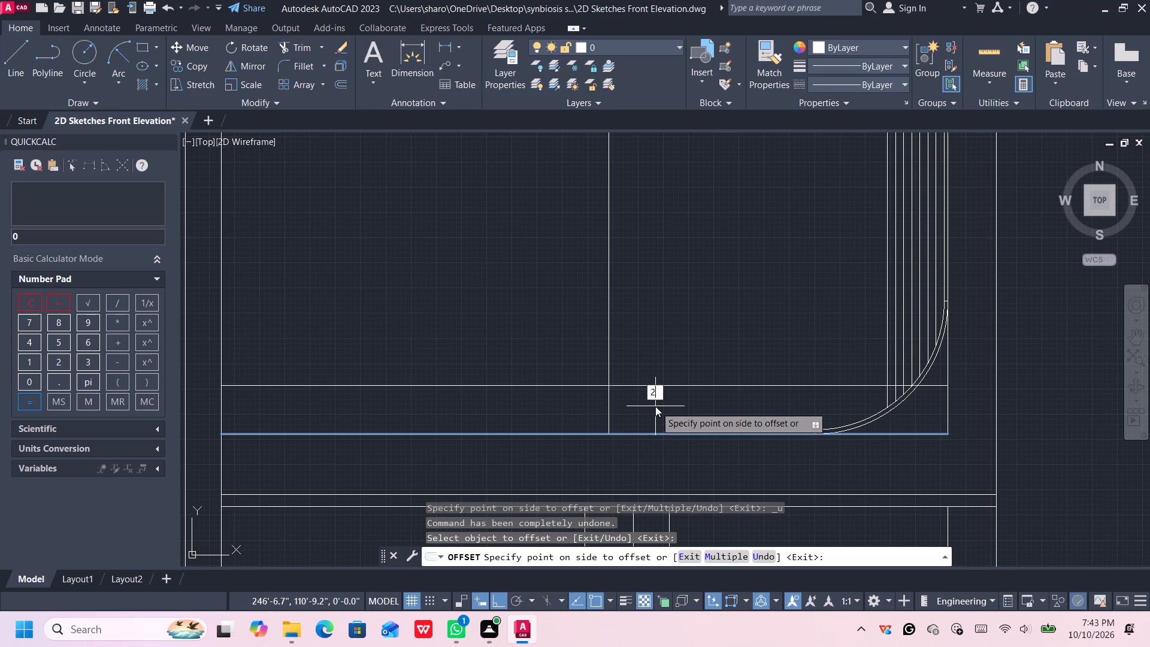
{"action": "key", "text": "shift+quotedbl"}
{"action": "key", "text": "Return"}
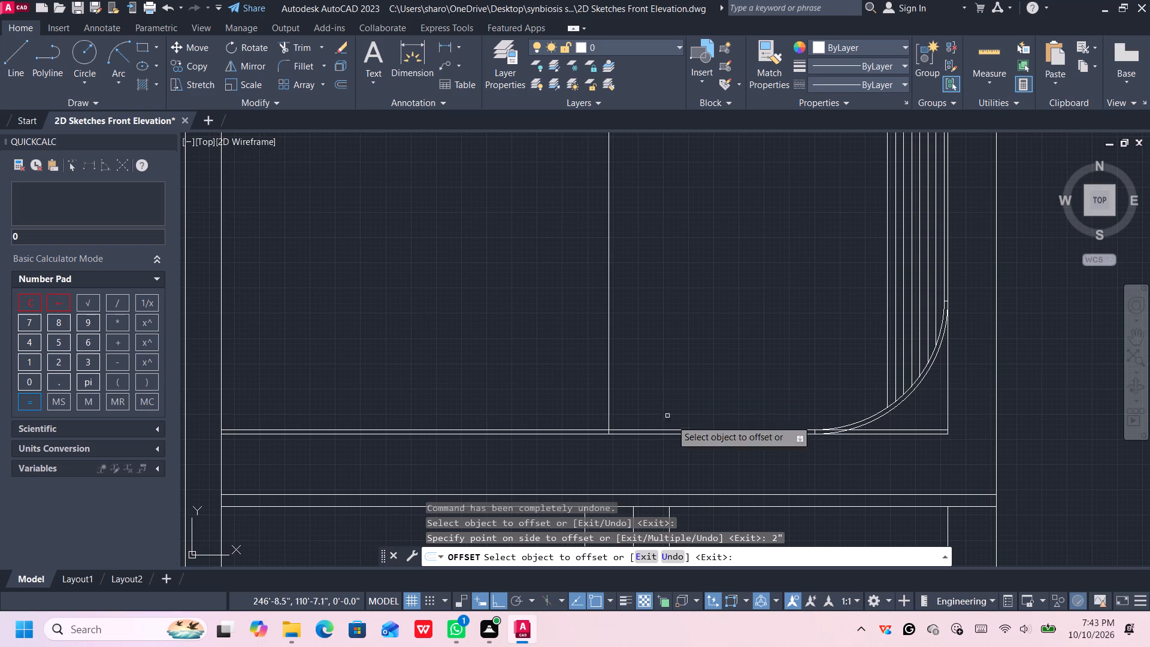
{"action": "key", "text": "Escape"}
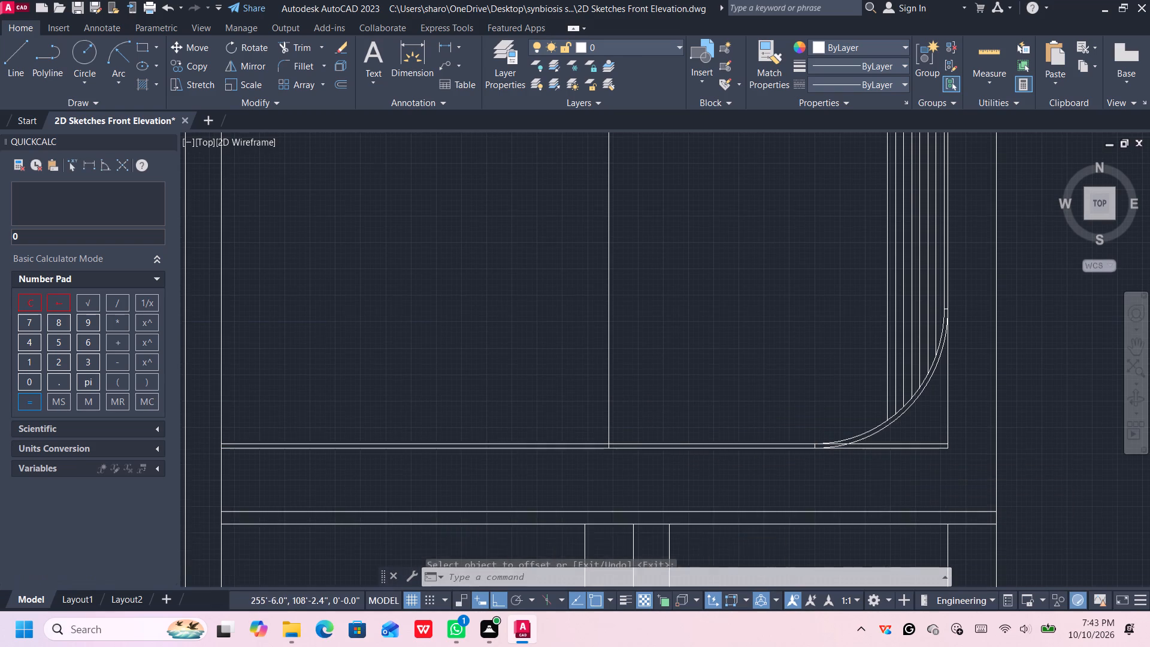
Trim the offset bottom line to the right of the outer arc and between the two arcs.
{"action": "scroll", "coordinate": [912, 465], "scroll_direction": "up", "scroll_amount": 3}
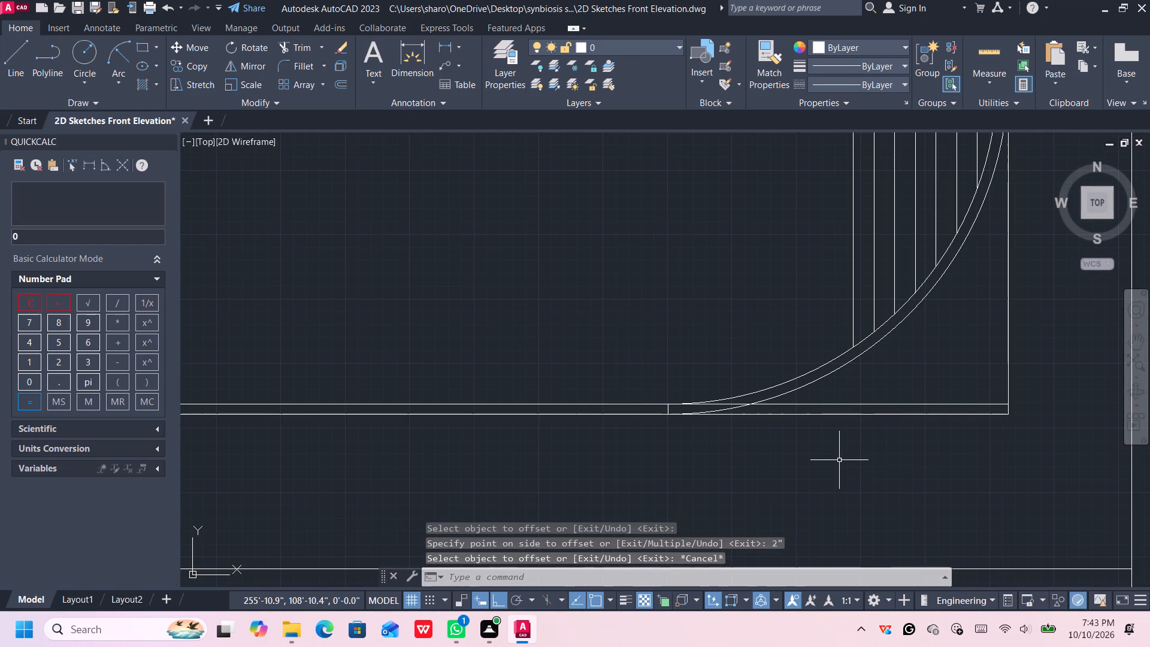
{"action": "type", "text": "tr"}
{"action": "key", "text": "Return"}
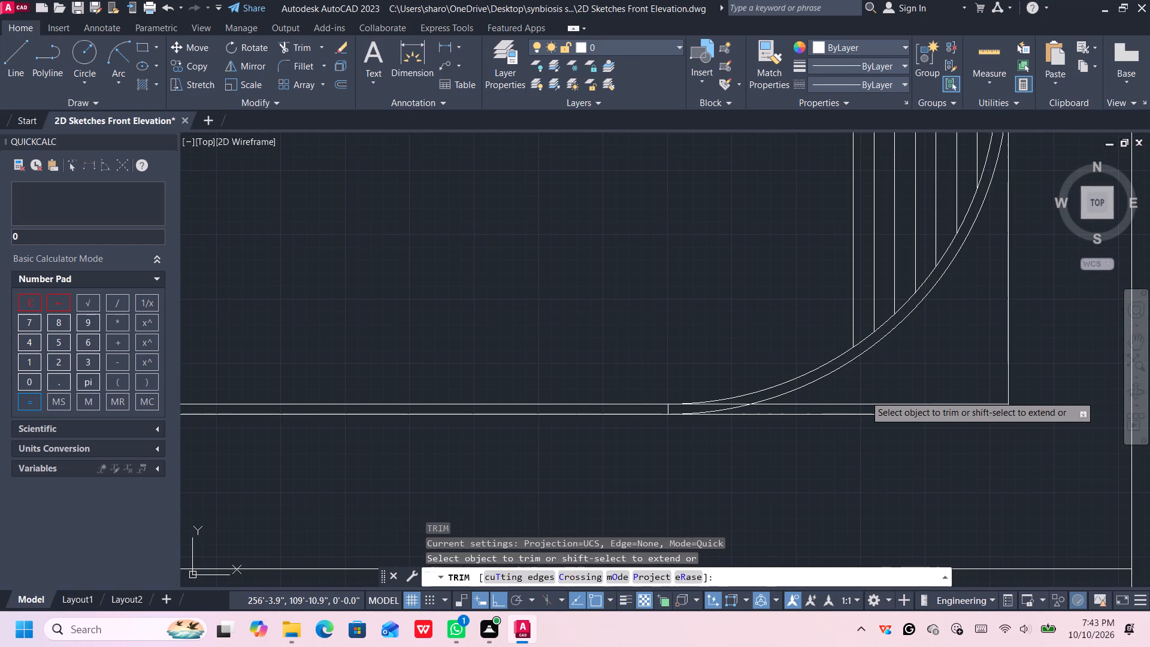
{"action": "left_click", "coordinate": [865, 395]}
{"action": "left_click", "coordinate": [851, 409]}
{"action": "scroll", "coordinate": [724, 403], "scroll_direction": "up", "scroll_amount": 2}
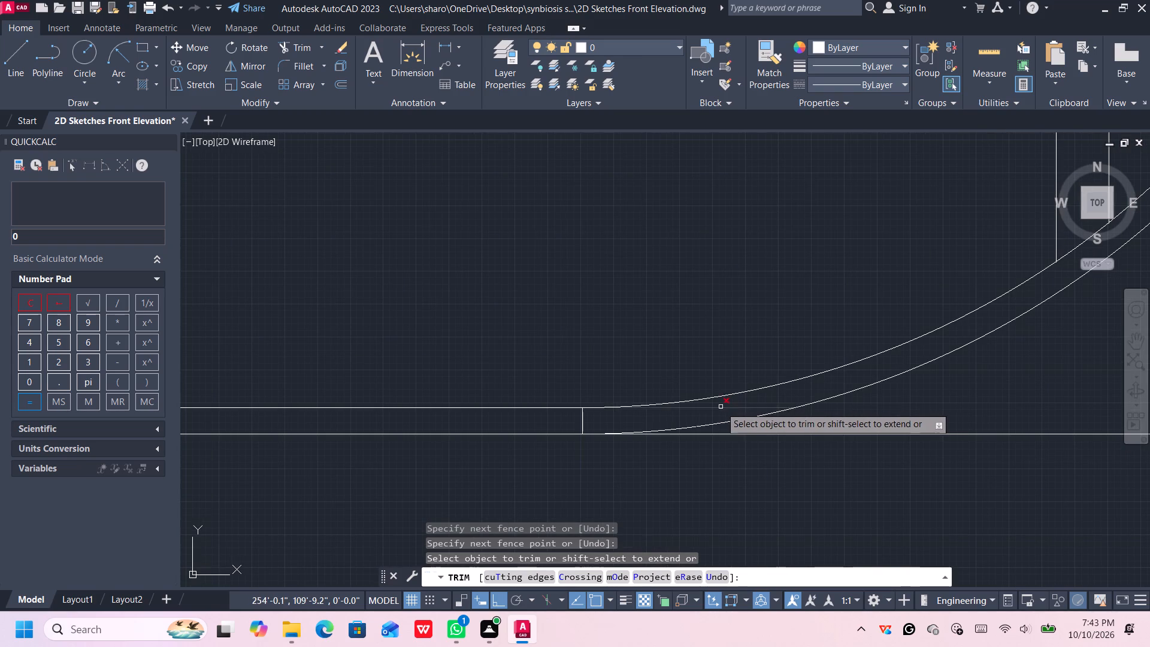
{"action": "left_click", "coordinate": [724, 406]}
{"action": "key", "text": "Escape"}
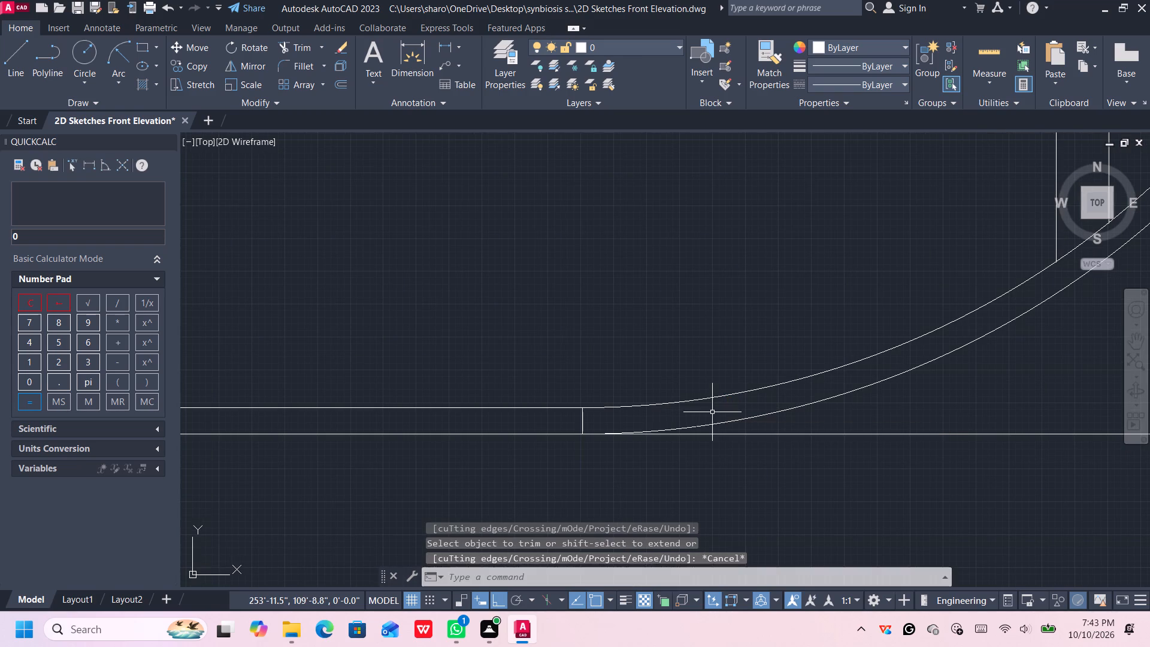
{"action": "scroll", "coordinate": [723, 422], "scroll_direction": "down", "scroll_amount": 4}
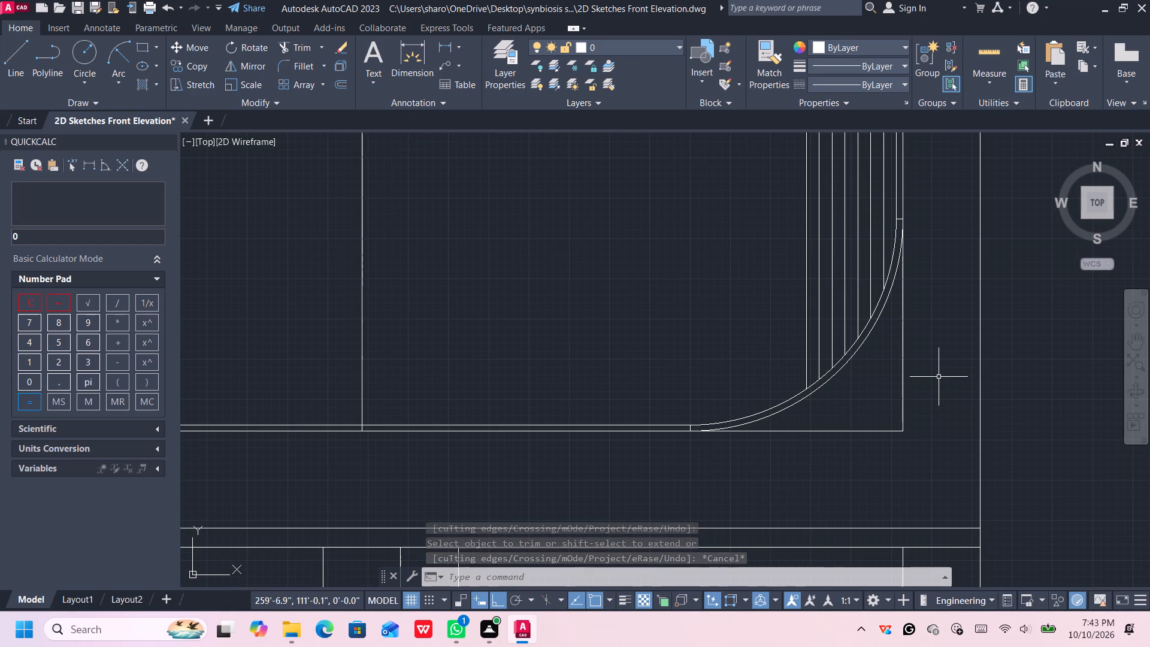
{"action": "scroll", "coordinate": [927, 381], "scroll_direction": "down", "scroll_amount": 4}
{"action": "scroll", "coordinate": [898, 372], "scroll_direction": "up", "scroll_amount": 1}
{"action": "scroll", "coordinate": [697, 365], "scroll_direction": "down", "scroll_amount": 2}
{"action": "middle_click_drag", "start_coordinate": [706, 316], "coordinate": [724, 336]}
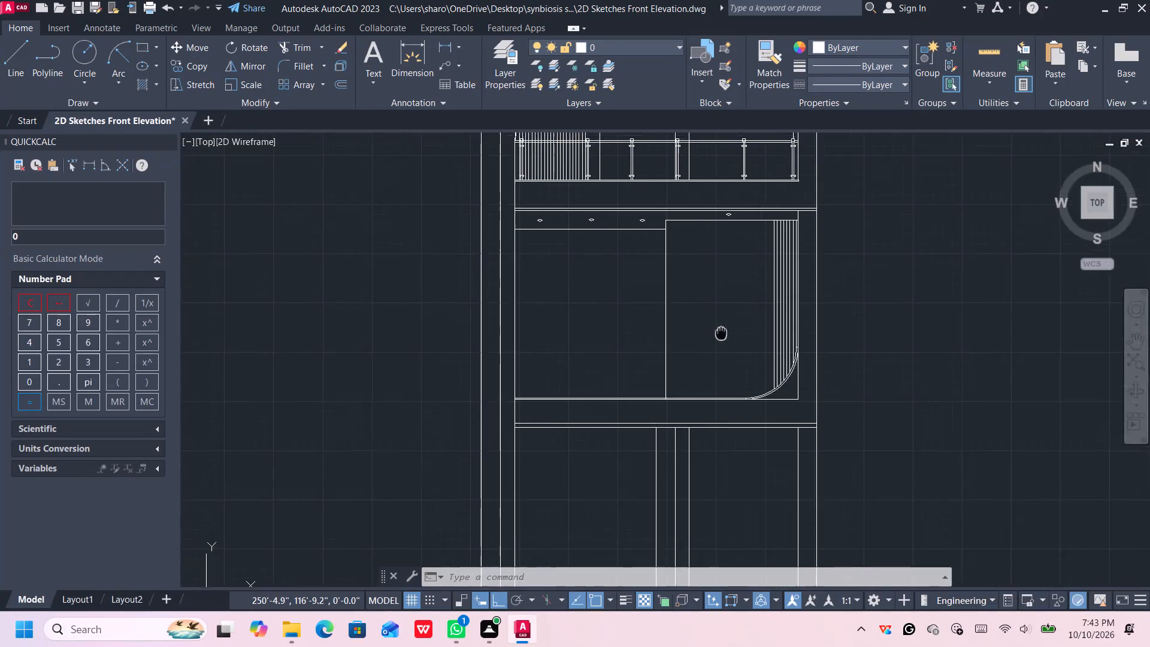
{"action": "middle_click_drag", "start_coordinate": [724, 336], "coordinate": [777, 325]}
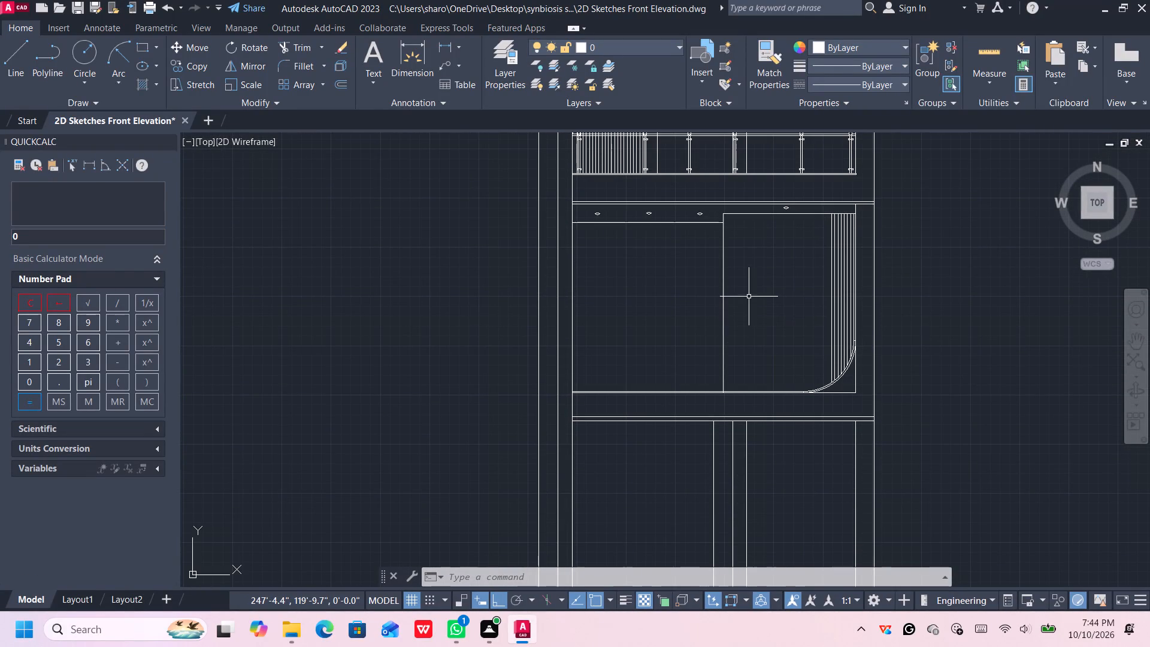
Draw a rectangle about 4" wide and 1'-2" high between two adjacent slats of the upper floor's arched panel, above the railing.
{"action": "middle_click_drag", "start_coordinate": [646, 314], "coordinate": [638, 307]}
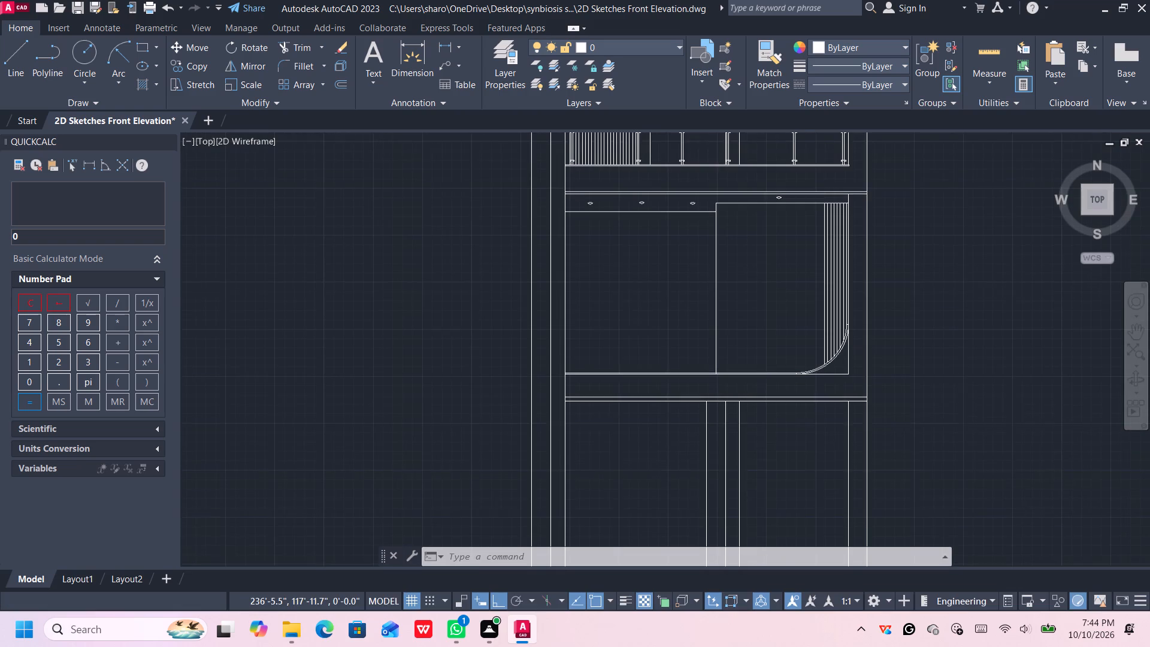
{"action": "middle_click_drag", "start_coordinate": [668, 274], "coordinate": [645, 371]}
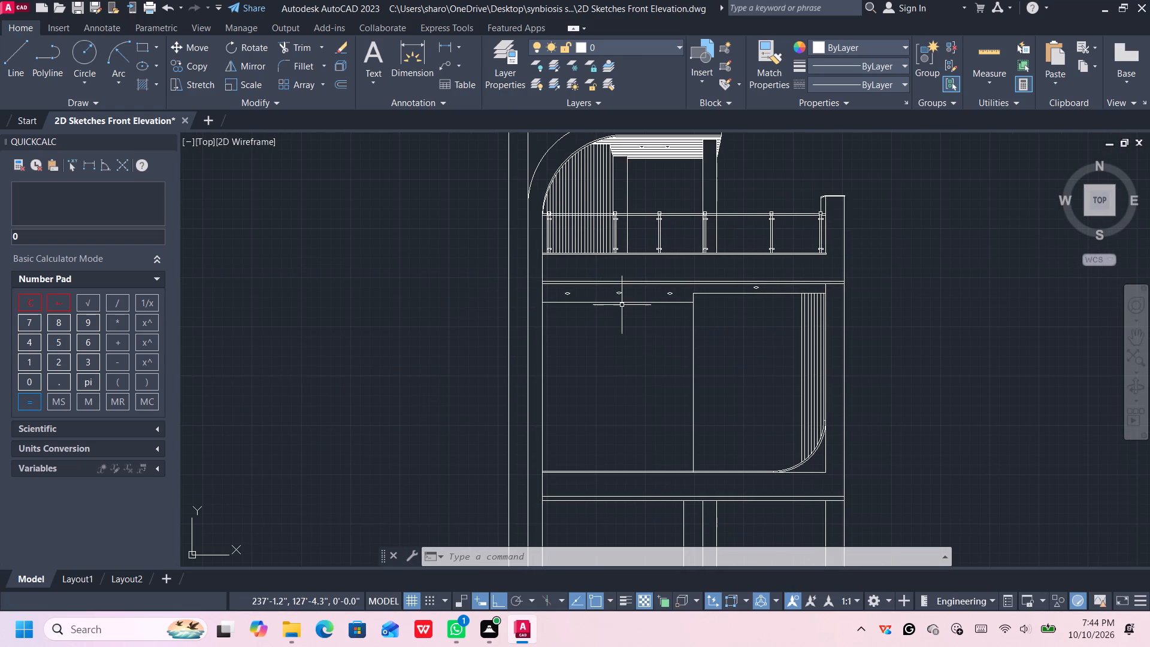
{"action": "scroll", "coordinate": [570, 196], "scroll_direction": "up", "scroll_amount": 1}
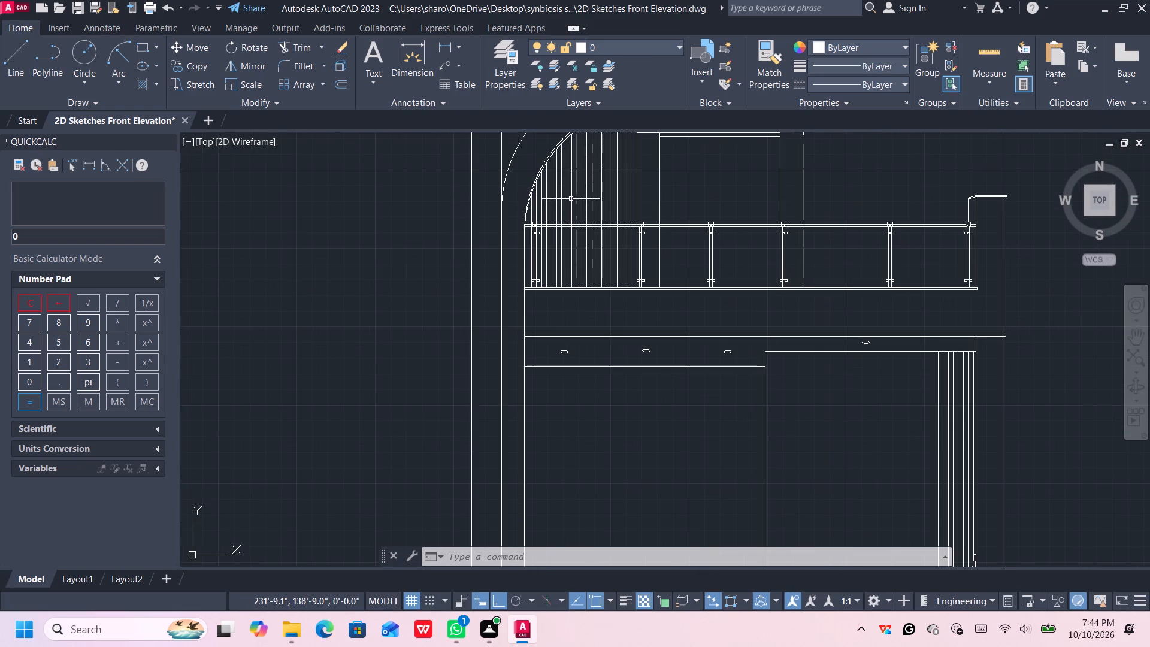
{"action": "middle_click_drag", "start_coordinate": [575, 203], "coordinate": [558, 331]}
{"action": "scroll", "coordinate": [558, 325], "scroll_direction": "up", "scroll_amount": 2}
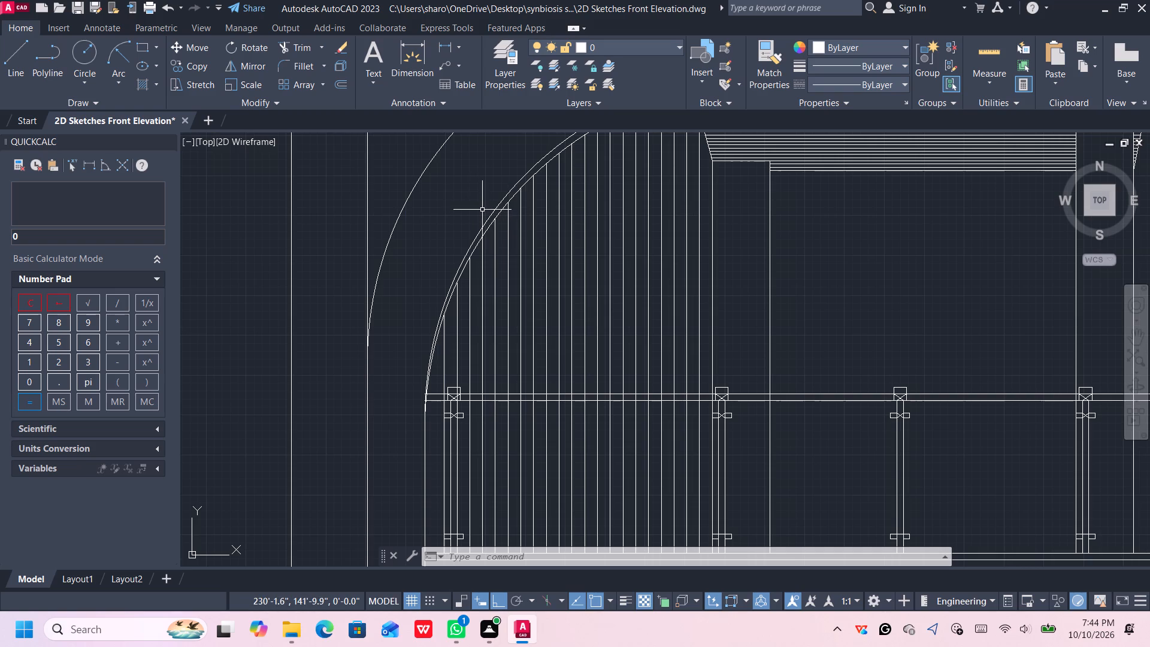
{"action": "key", "text": "l"}
{"action": "key", "text": "Return"}
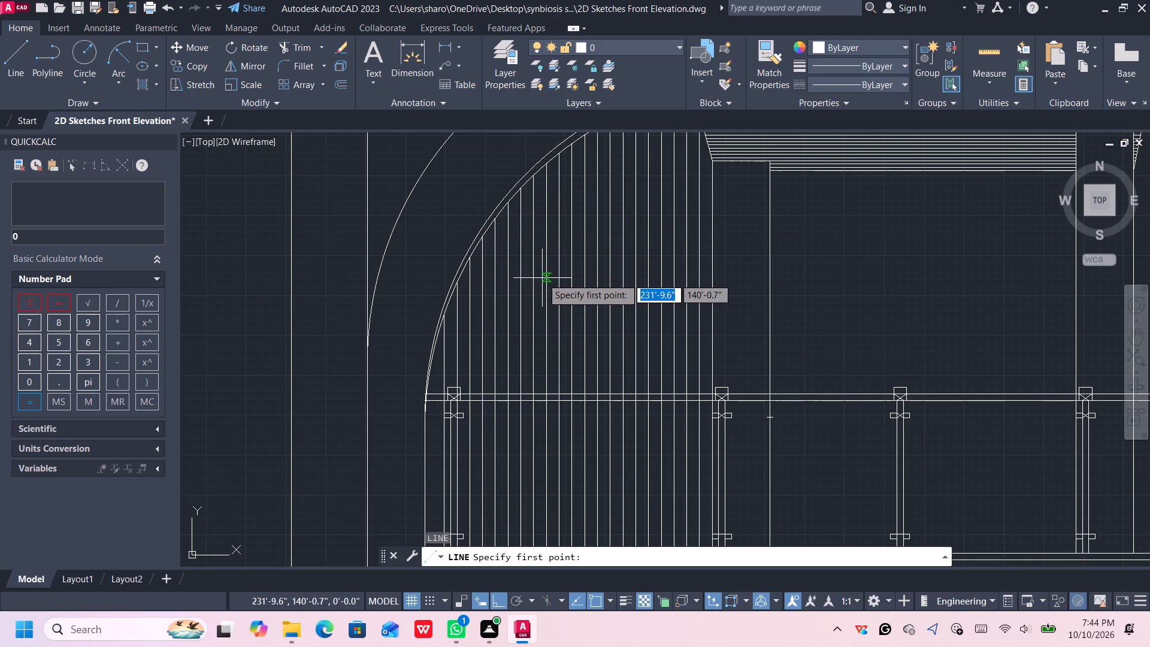
{"action": "left_click", "coordinate": [559, 318]}
{"action": "left_click", "coordinate": [572, 320]}
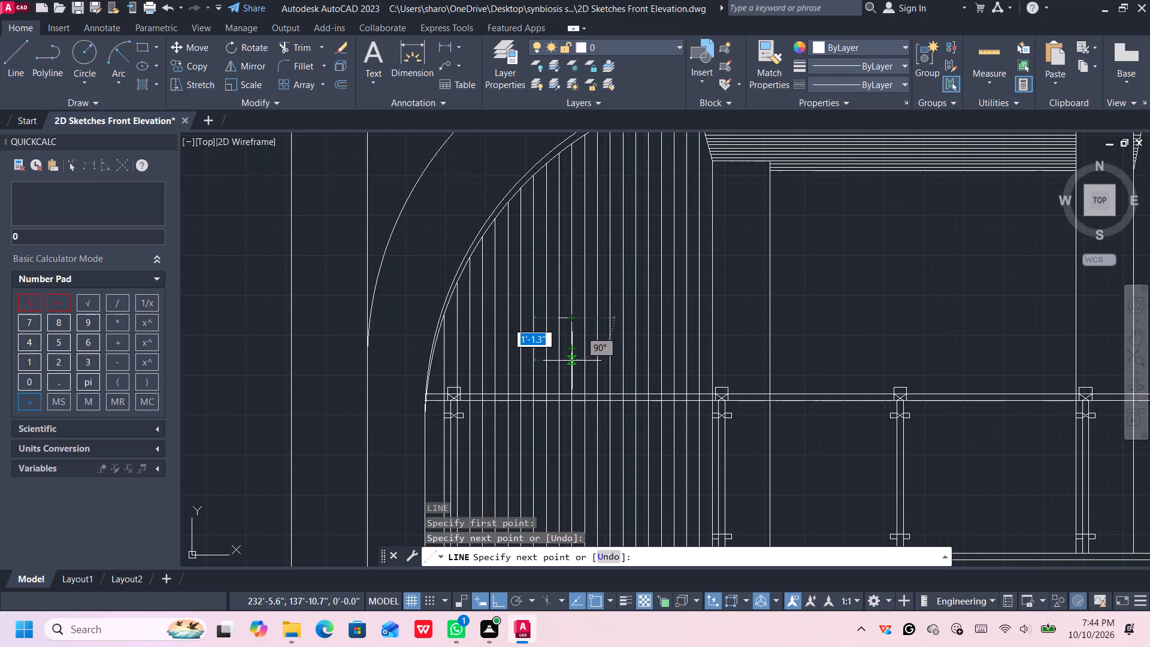
{"action": "scroll", "coordinate": [573, 364], "scroll_direction": "up", "scroll_amount": 1}
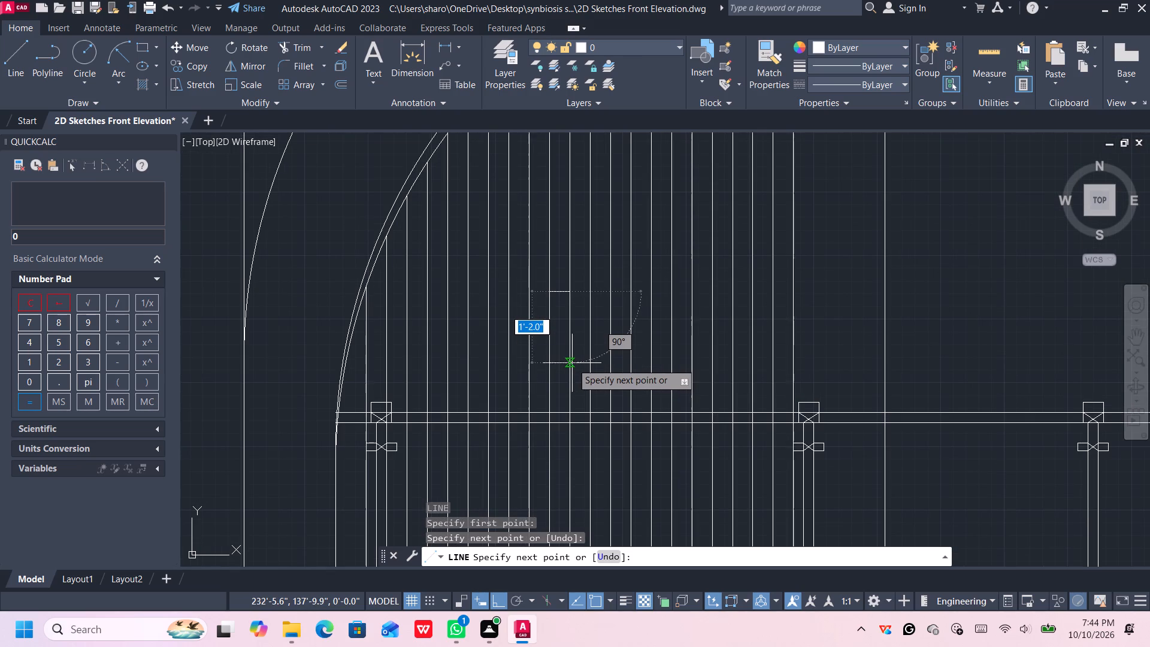
{"action": "left_click", "coordinate": [570, 363]}
{"action": "left_click", "coordinate": [546, 364]}
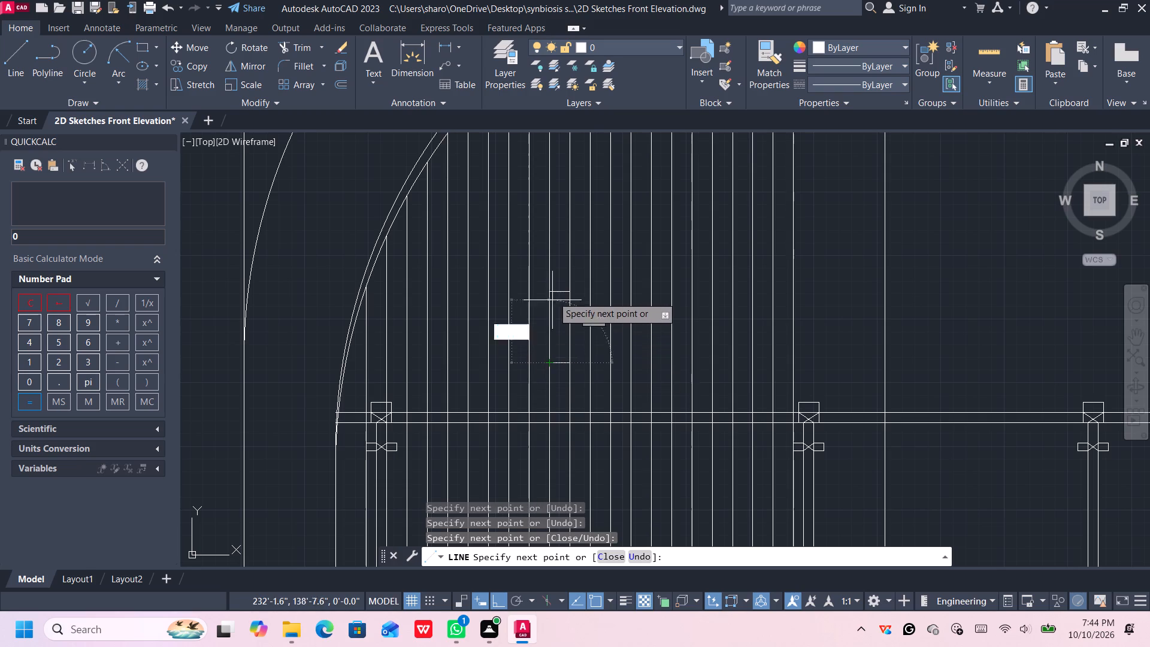
{"action": "left_click", "coordinate": [553, 294]}
{"action": "key", "text": "Escape"}
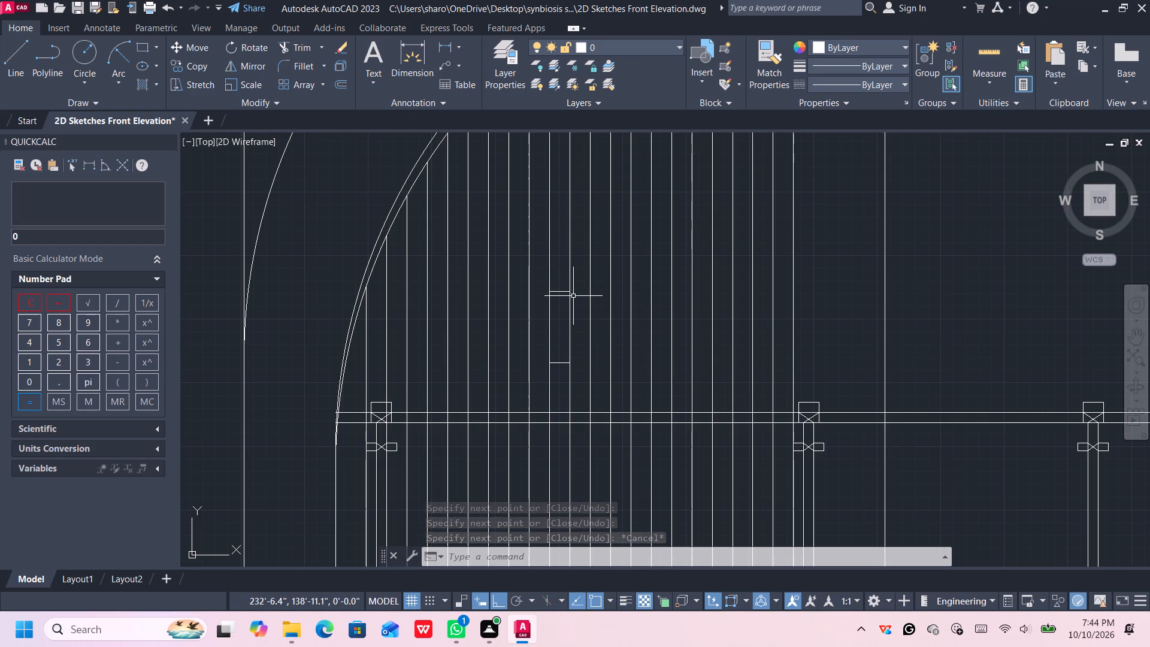
Draw a cap about 1.4" high on top of the small rectangle between the slats, spanning its full width.
{"action": "key", "text": "l"}
{"action": "key", "text": "Return"}
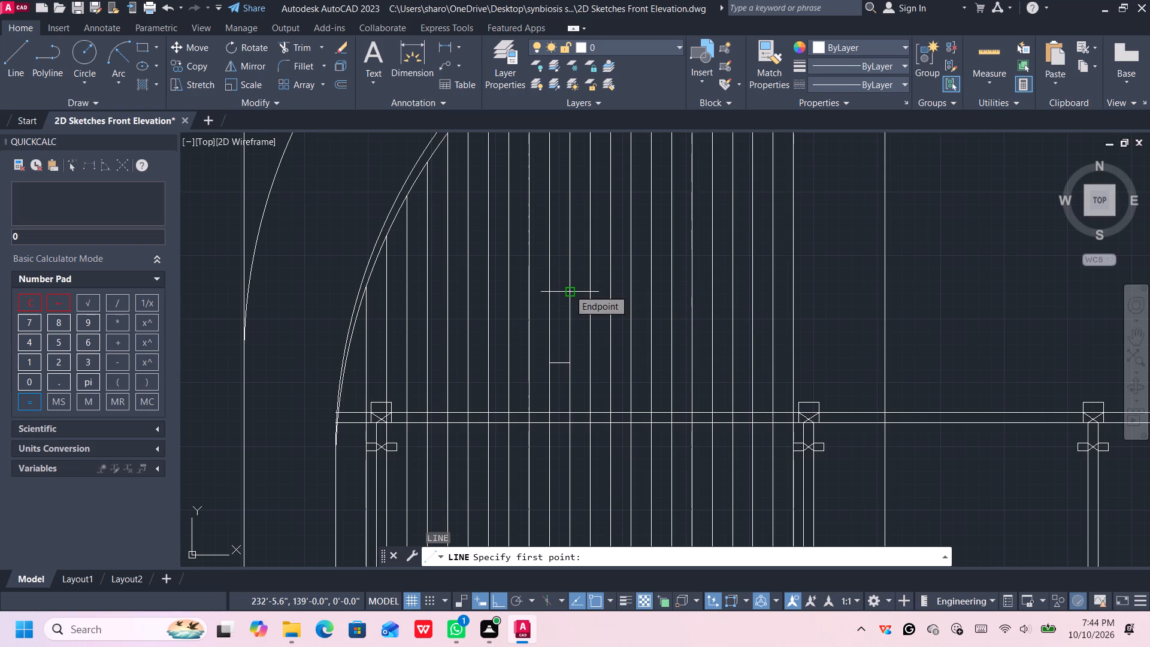
{"action": "left_click", "coordinate": [569, 289]}
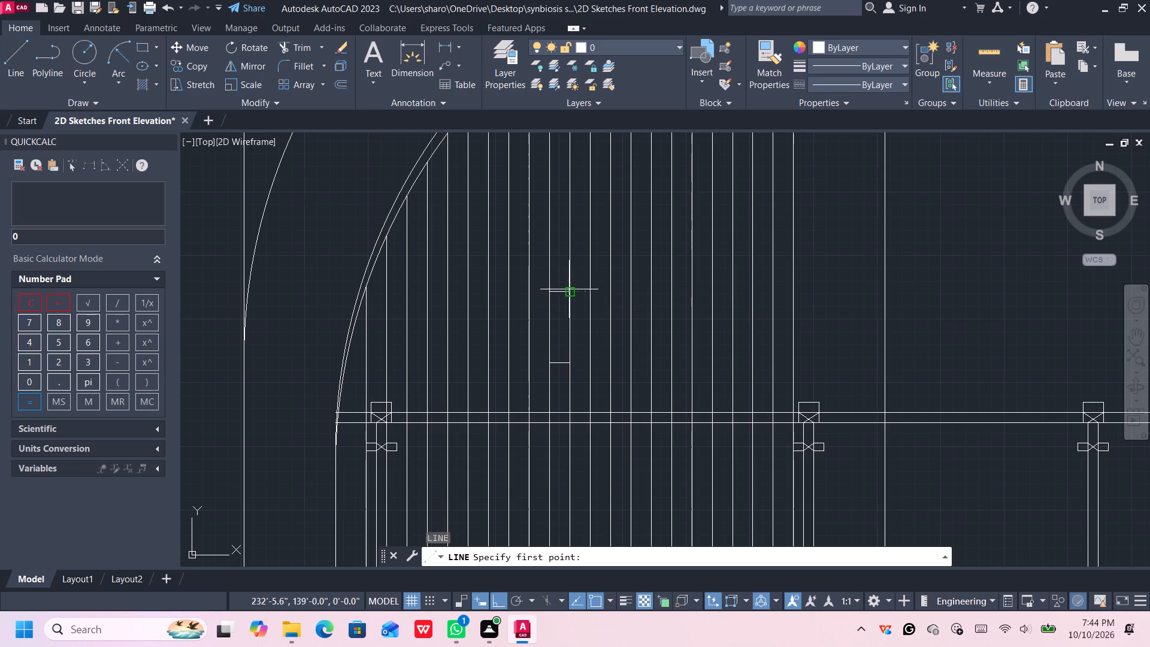
{"action": "scroll", "coordinate": [569, 280], "scroll_direction": "up", "scroll_amount": 2}
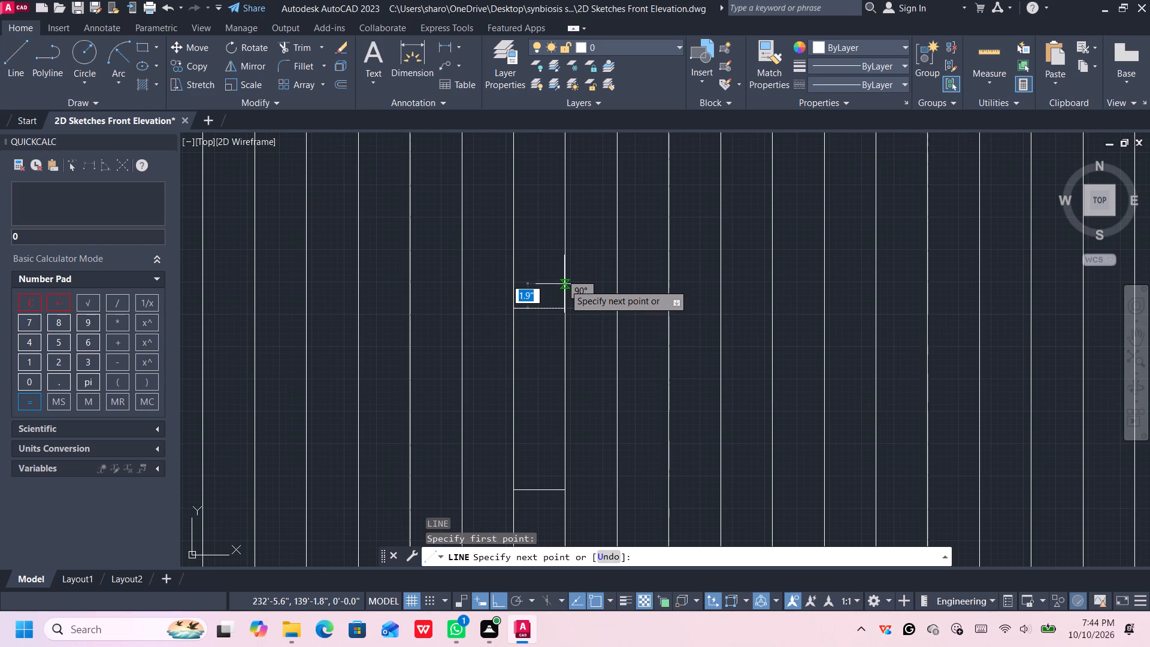
{"action": "left_click", "coordinate": [562, 290]}
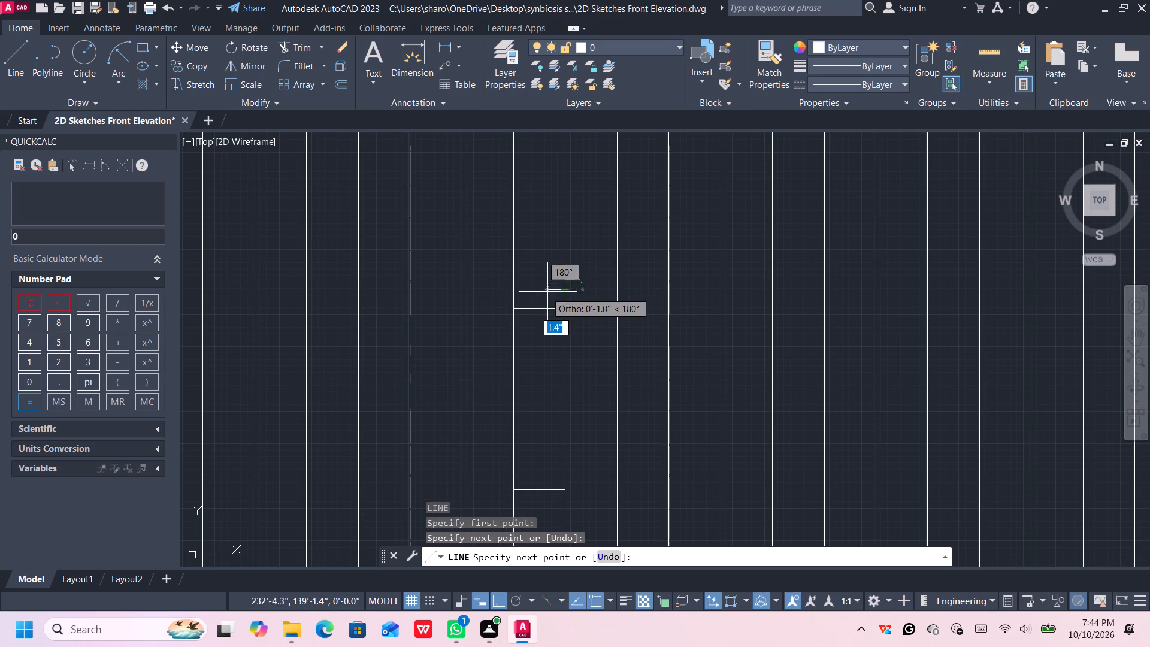
{"action": "left_click", "coordinate": [513, 289]}
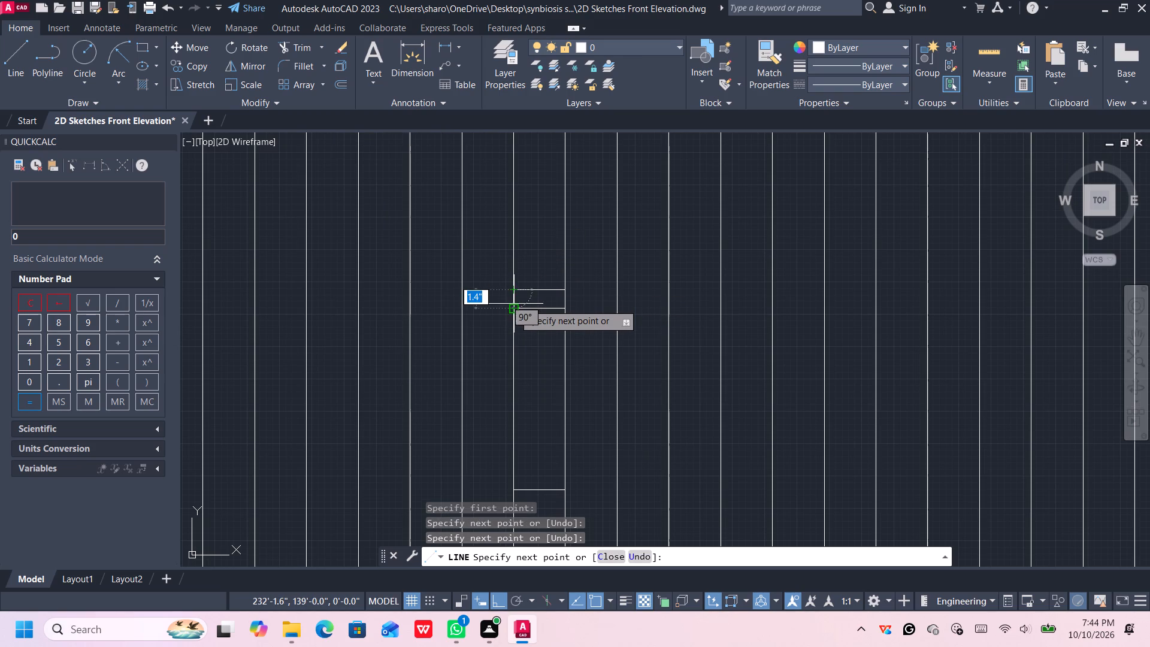
{"action": "left_click", "coordinate": [513, 306]}
{"action": "key", "text": "space"}
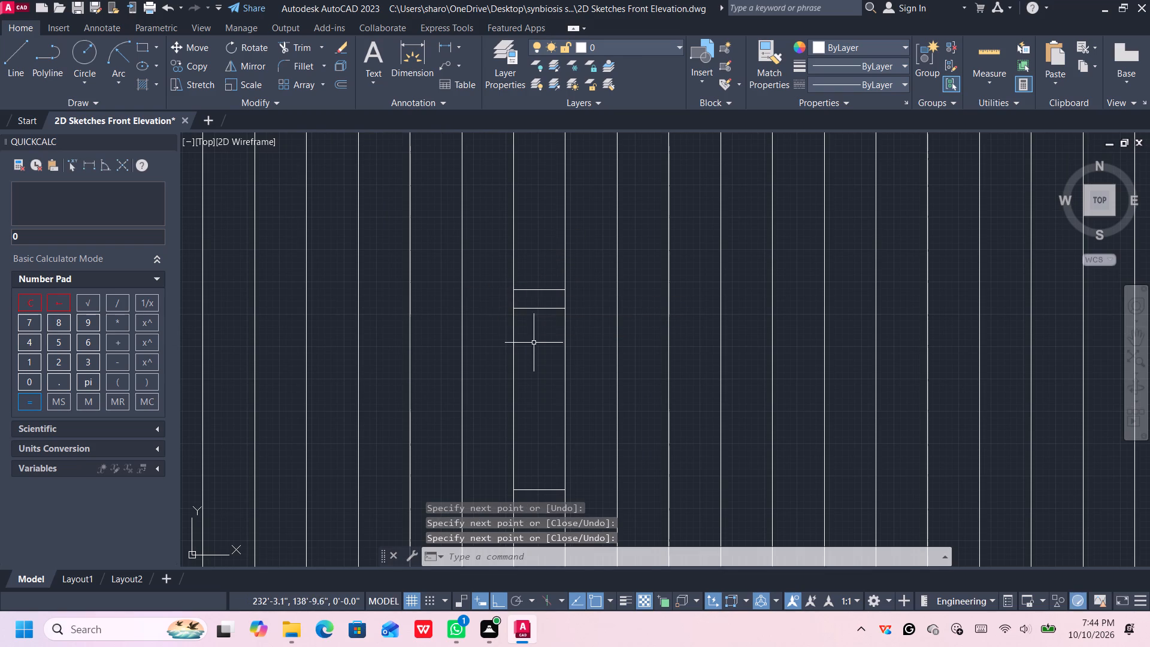
Draw lines from the small rectangle's lower-left corner about 1.4" up its side and across to its right side, forming a bottom band.
{"action": "scroll", "coordinate": [534, 343], "scroll_direction": "down", "scroll_amount": 1}
{"action": "middle_click_drag", "start_coordinate": [535, 361], "coordinate": [534, 290]}
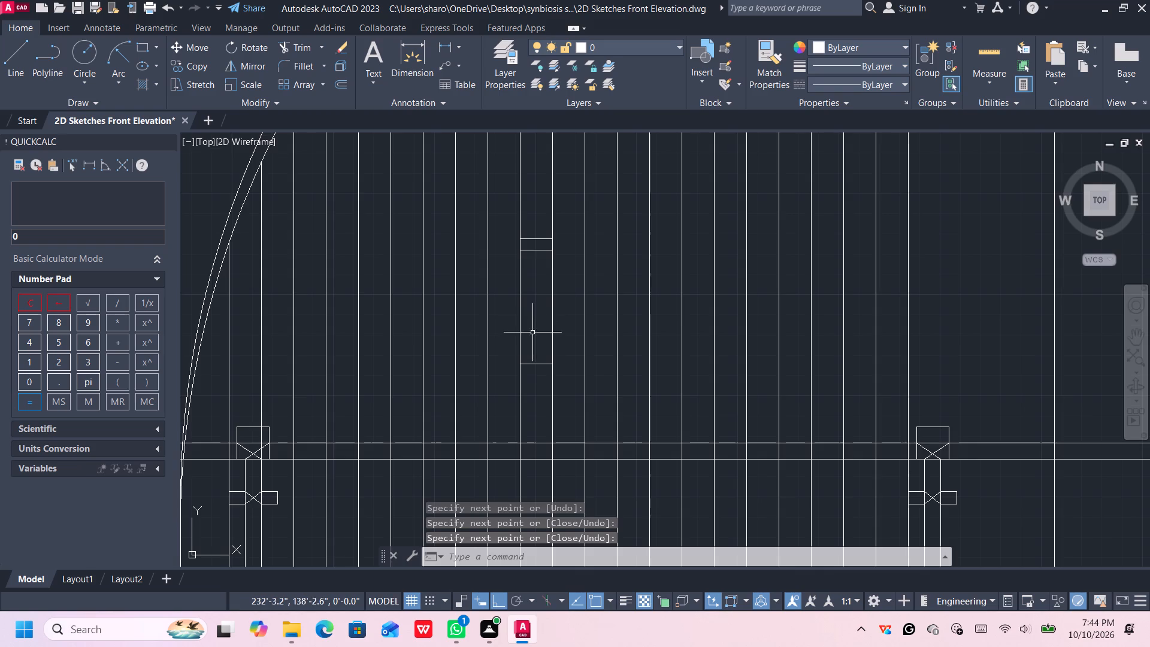
{"action": "scroll", "coordinate": [532, 347], "scroll_direction": "up", "scroll_amount": 1}
{"action": "scroll", "coordinate": [532, 347], "scroll_direction": "down", "scroll_amount": 5}
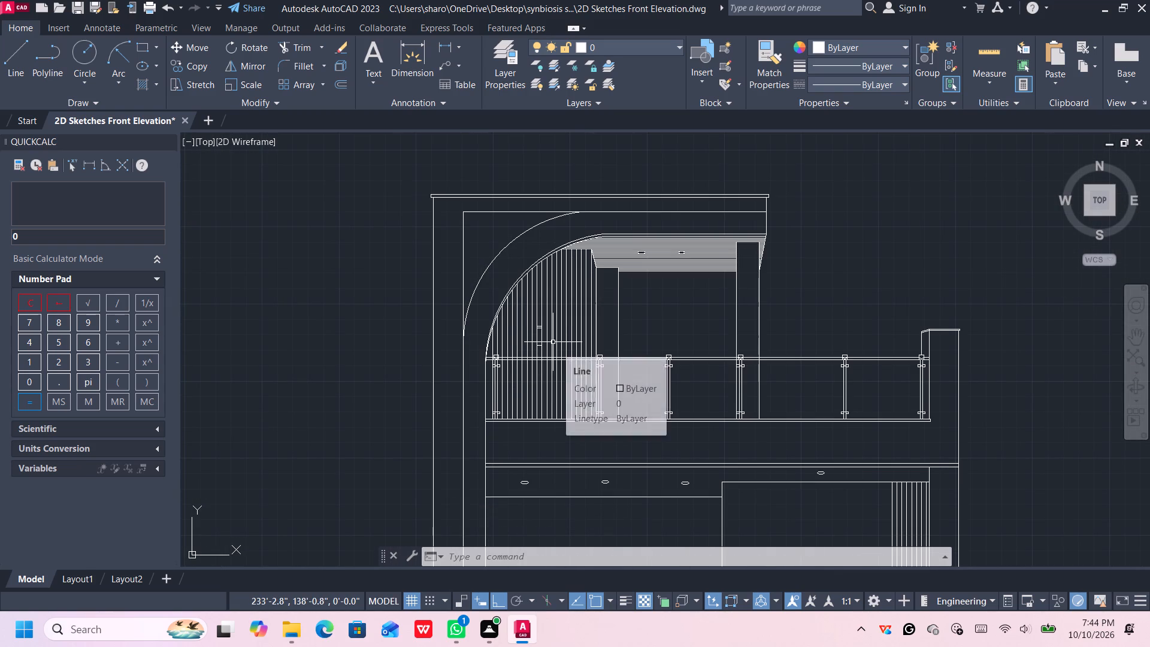
{"action": "scroll", "coordinate": [540, 342], "scroll_direction": "up", "scroll_amount": 2}
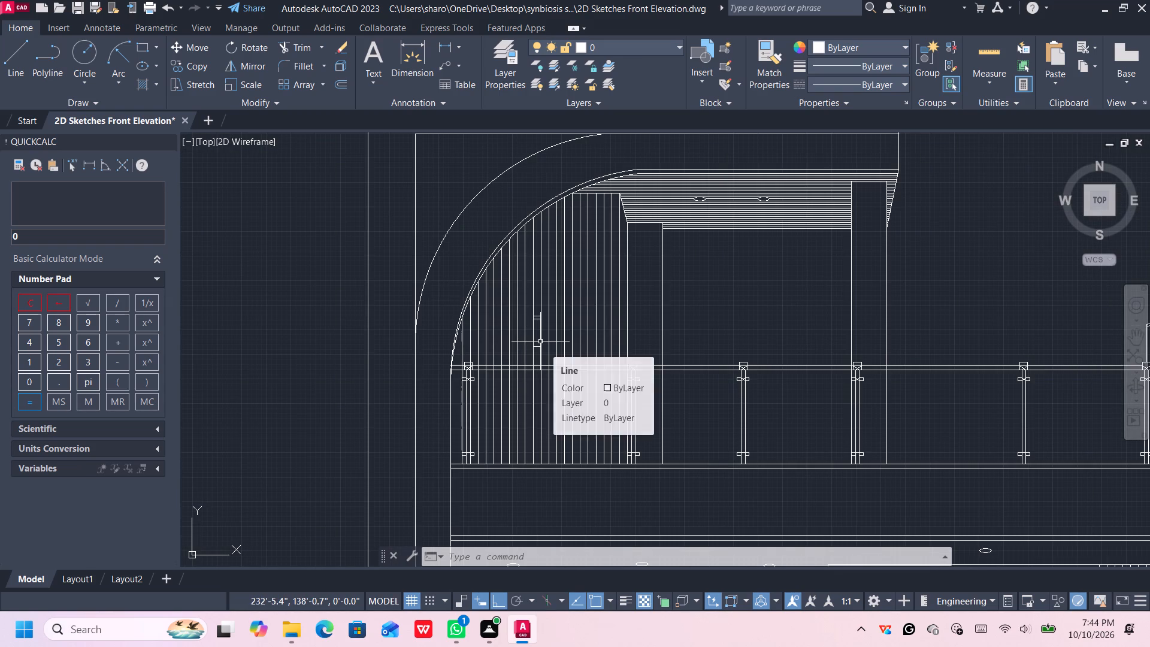
{"action": "scroll", "coordinate": [540, 341], "scroll_direction": "up", "scroll_amount": 1}
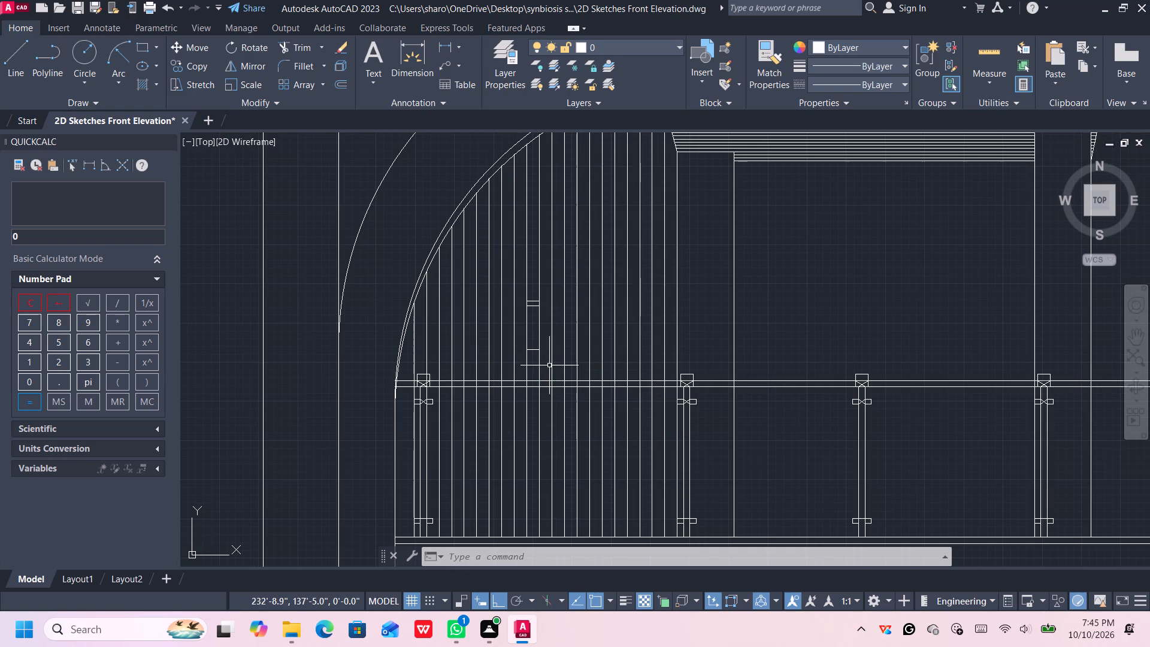
{"action": "key", "text": "l"}
{"action": "key", "text": "Return"}
{"action": "scroll", "coordinate": [532, 358], "scroll_direction": "up", "scroll_amount": 1}
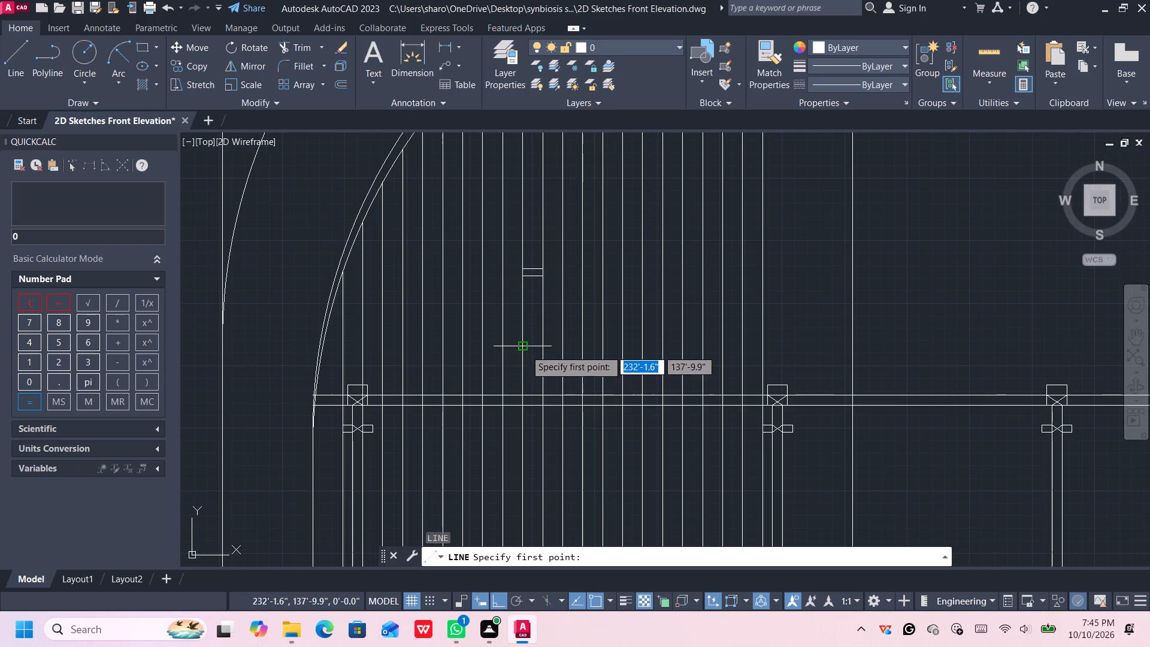
{"action": "left_click", "coordinate": [524, 349]}
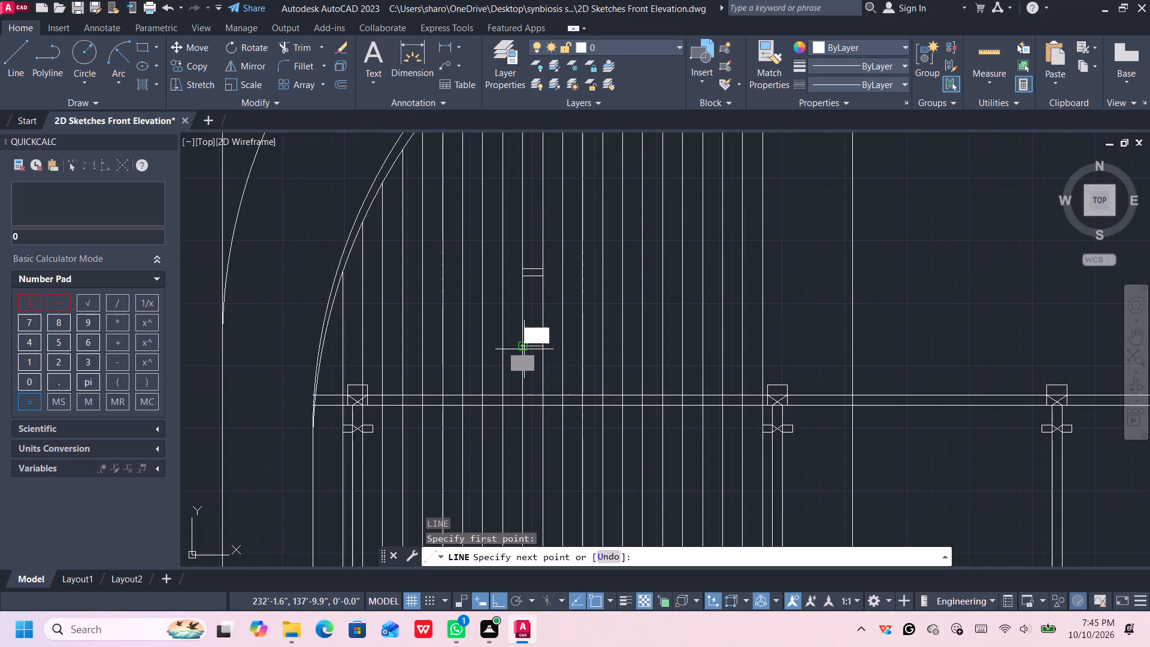
{"action": "scroll", "coordinate": [521, 337], "scroll_direction": "up", "scroll_amount": 3}
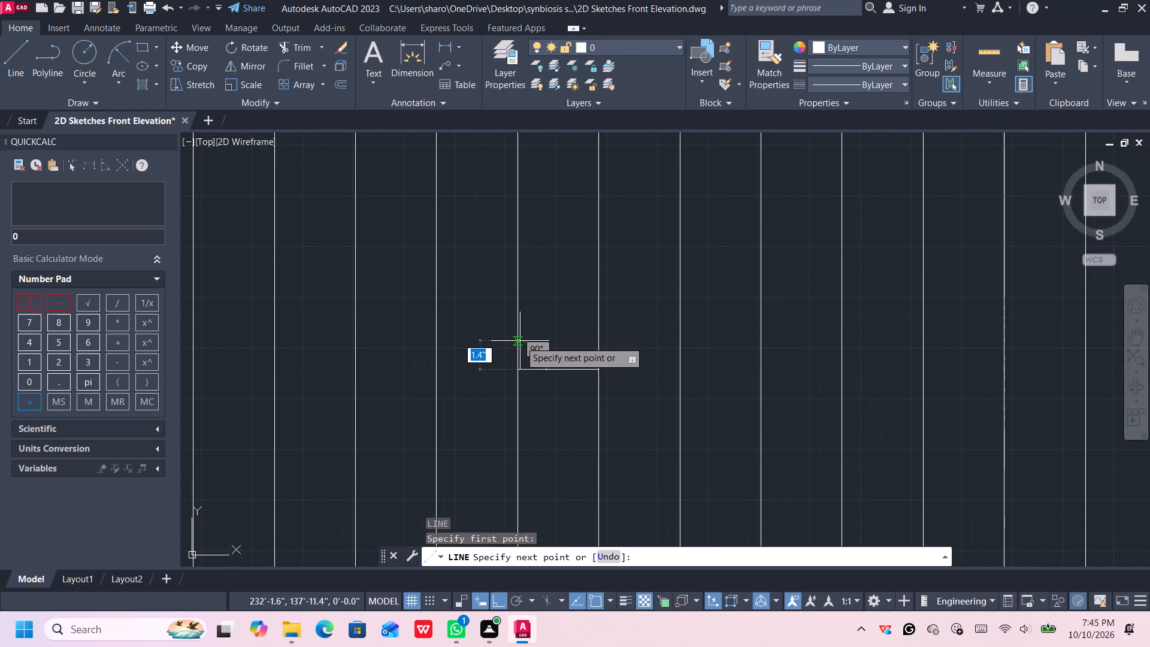
{"action": "left_click", "coordinate": [520, 341]}
{"action": "left_click", "coordinate": [598, 342]}
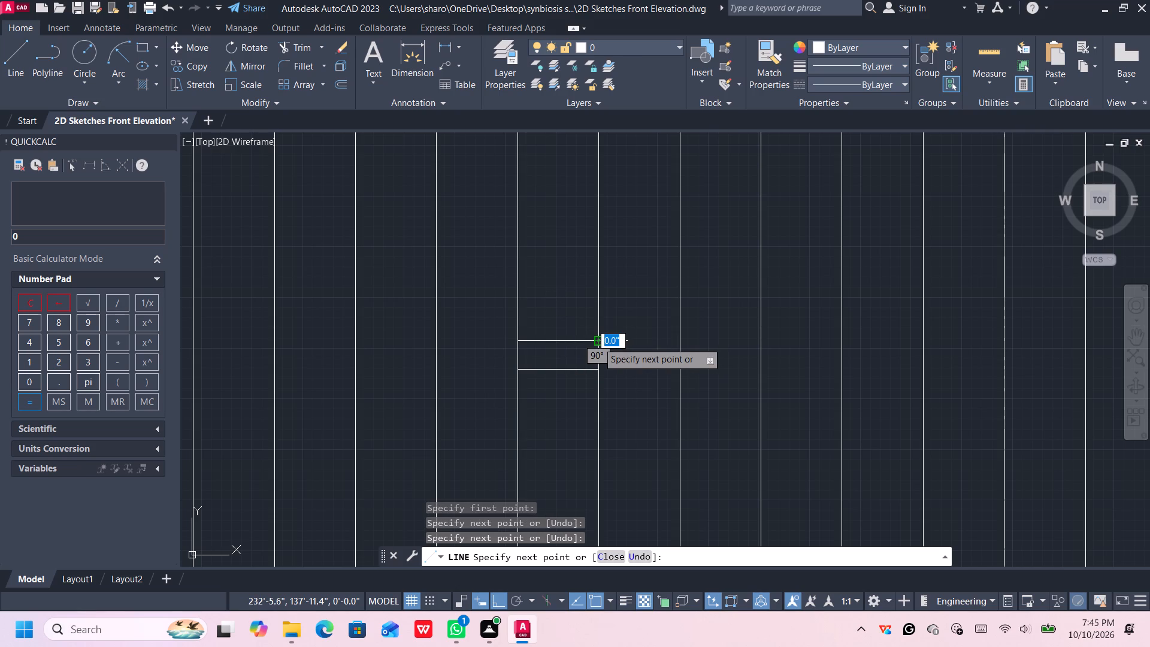
{"action": "key", "text": "Escape"}
Draw a short vertical line down the bottom band's right side to the small rectangle's base.
{"action": "scroll", "coordinate": [594, 362], "scroll_direction": "down", "scroll_amount": 3}
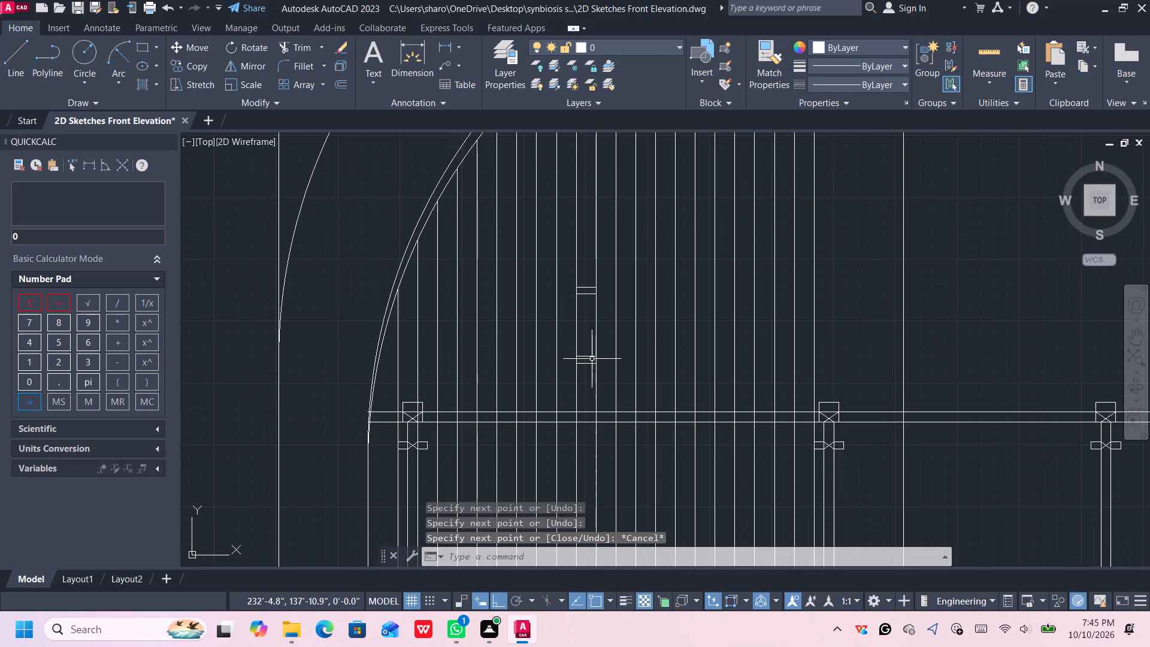
{"action": "scroll", "coordinate": [592, 358], "scroll_direction": "up", "scroll_amount": 2}
{"action": "key", "text": "l"}
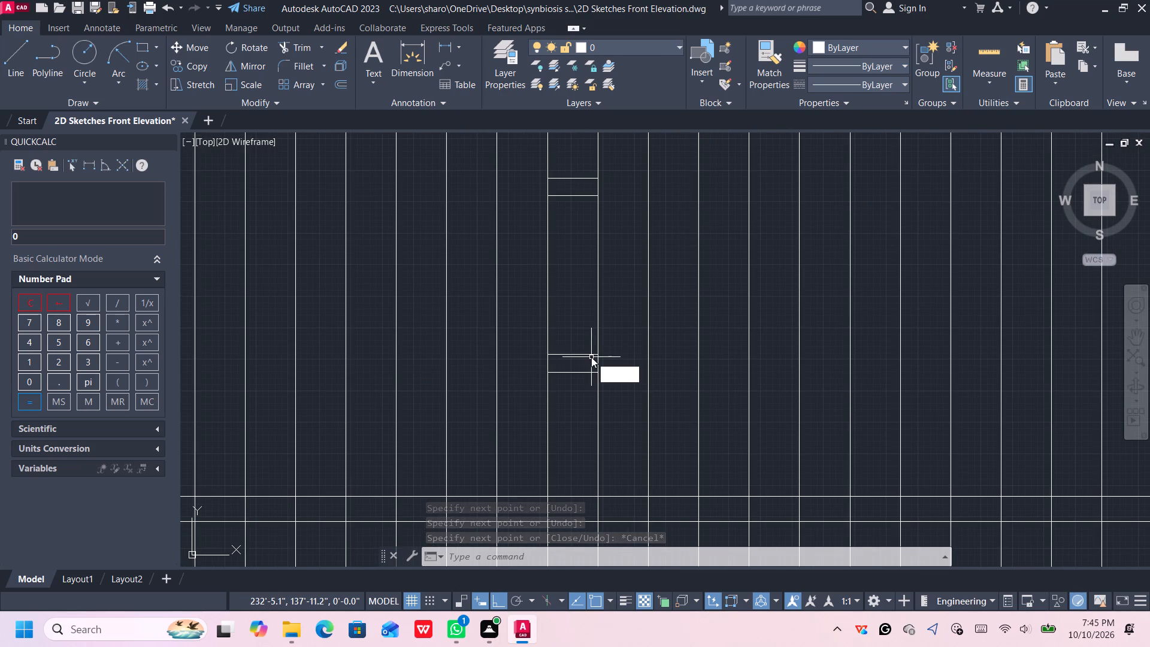
{"action": "key", "text": "Return"}
{"action": "left_click", "coordinate": [595, 351]}
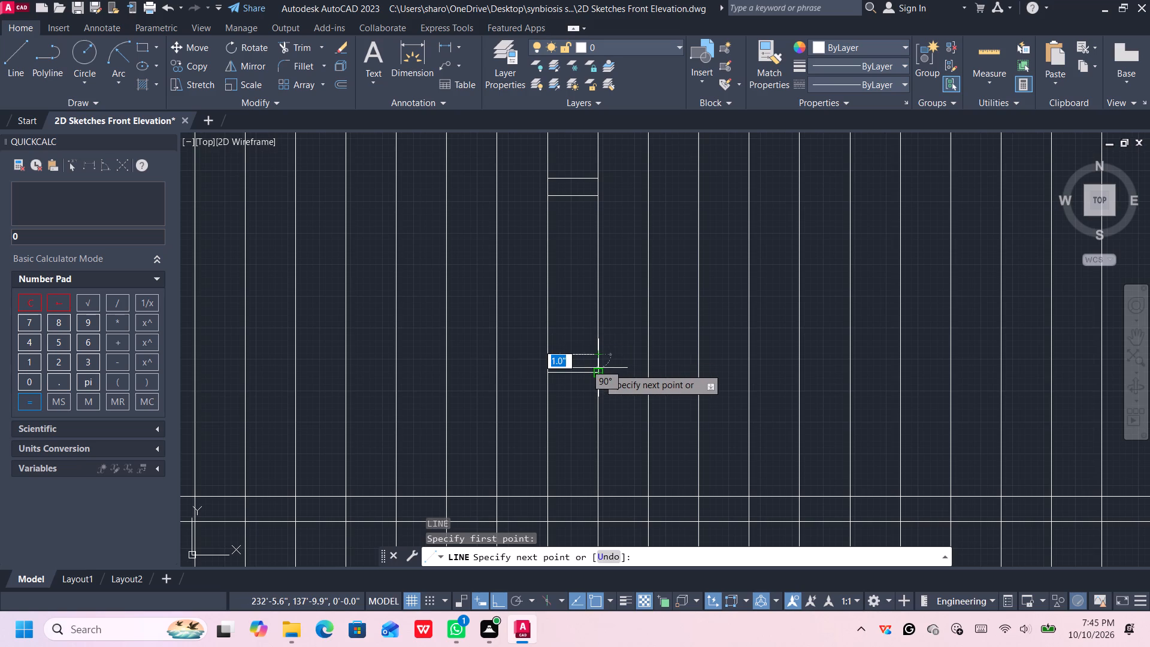
{"action": "left_click", "coordinate": [598, 368]}
{"action": "key", "text": "Return"}
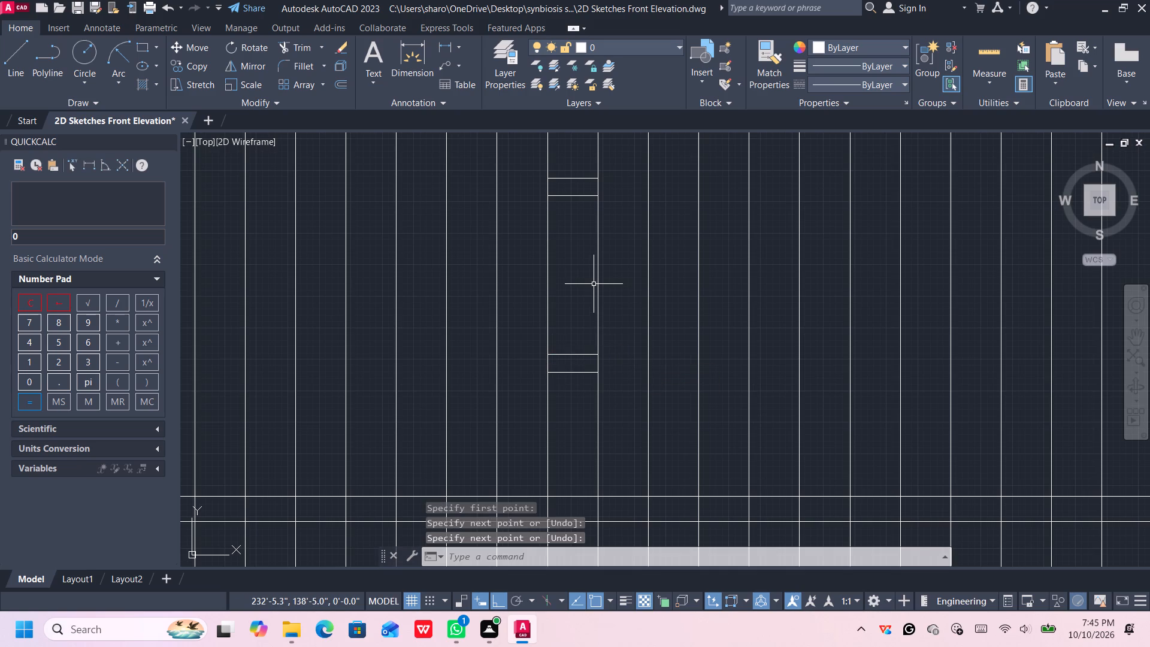
Draw a side tab about 0.6" wide and 4" high on the small rectangle's right side, near mid-height.
{"action": "key", "text": "l"}
{"action": "key", "text": "Return"}
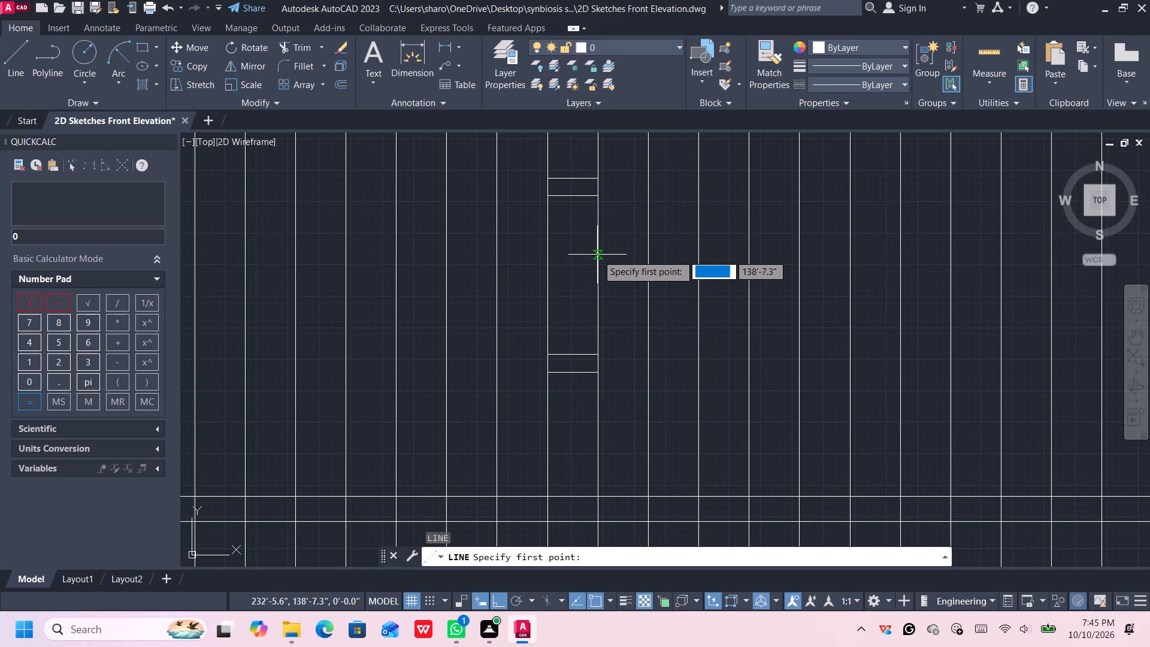
{"action": "left_click", "coordinate": [598, 255]}
{"action": "scroll", "coordinate": [604, 256], "scroll_direction": "up", "scroll_amount": 3}
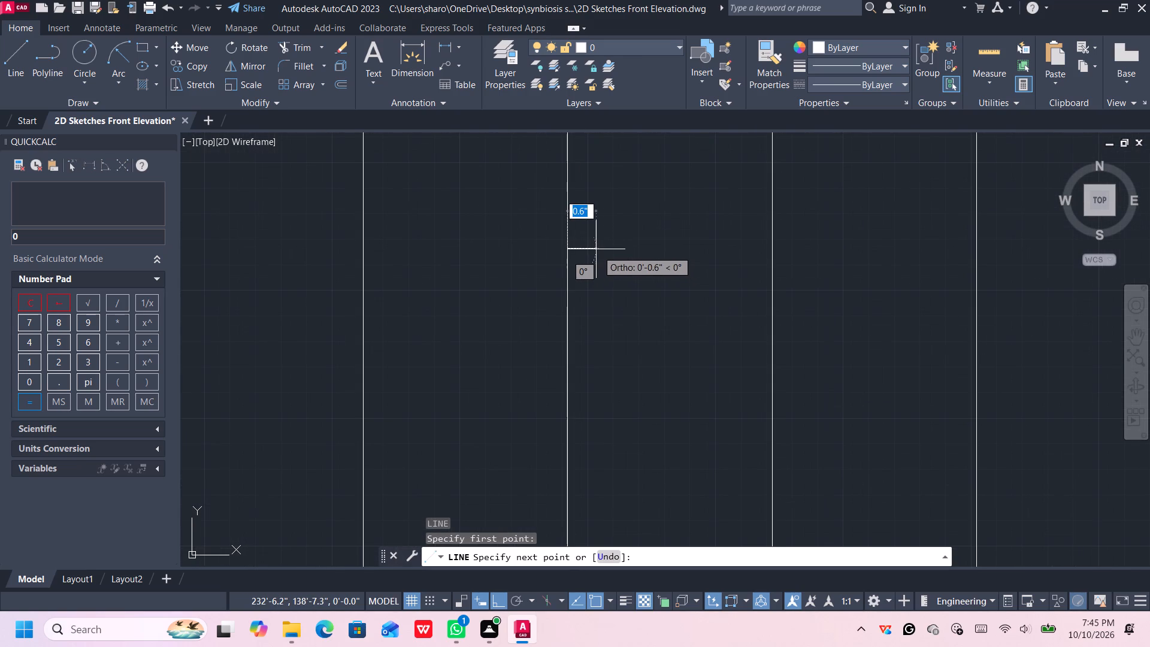
{"action": "left_click", "coordinate": [595, 250]}
{"action": "scroll", "coordinate": [594, 393], "scroll_direction": "down", "scroll_amount": 3}
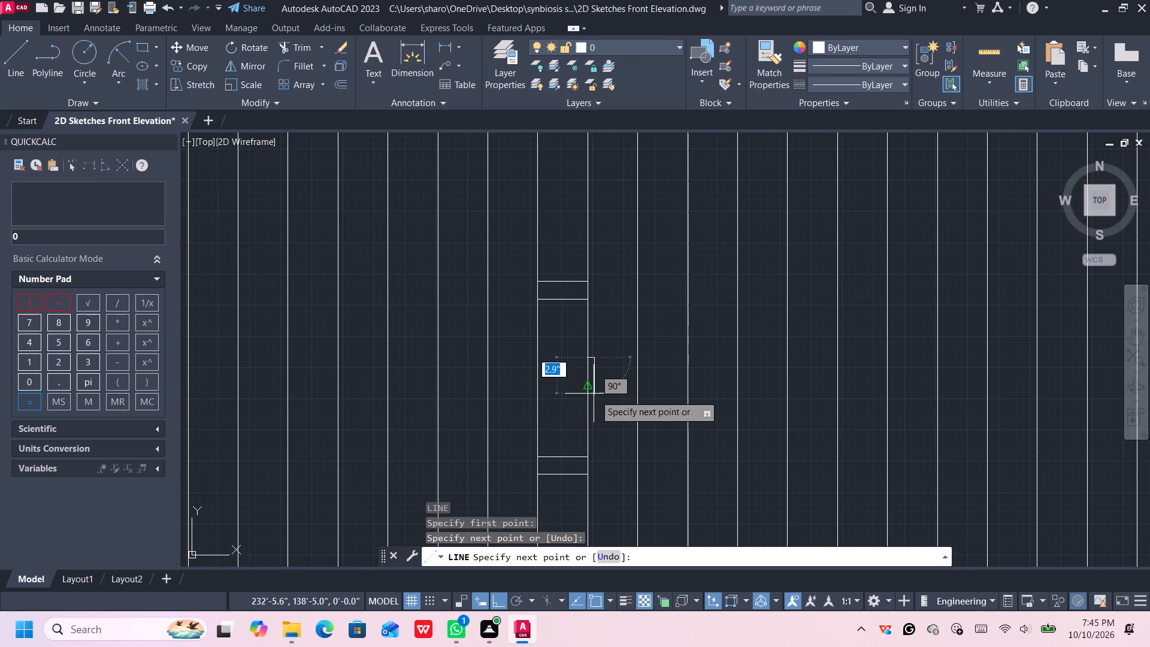
{"action": "scroll", "coordinate": [593, 407], "scroll_direction": "up", "scroll_amount": 1}
{"action": "left_click", "coordinate": [593, 409]}
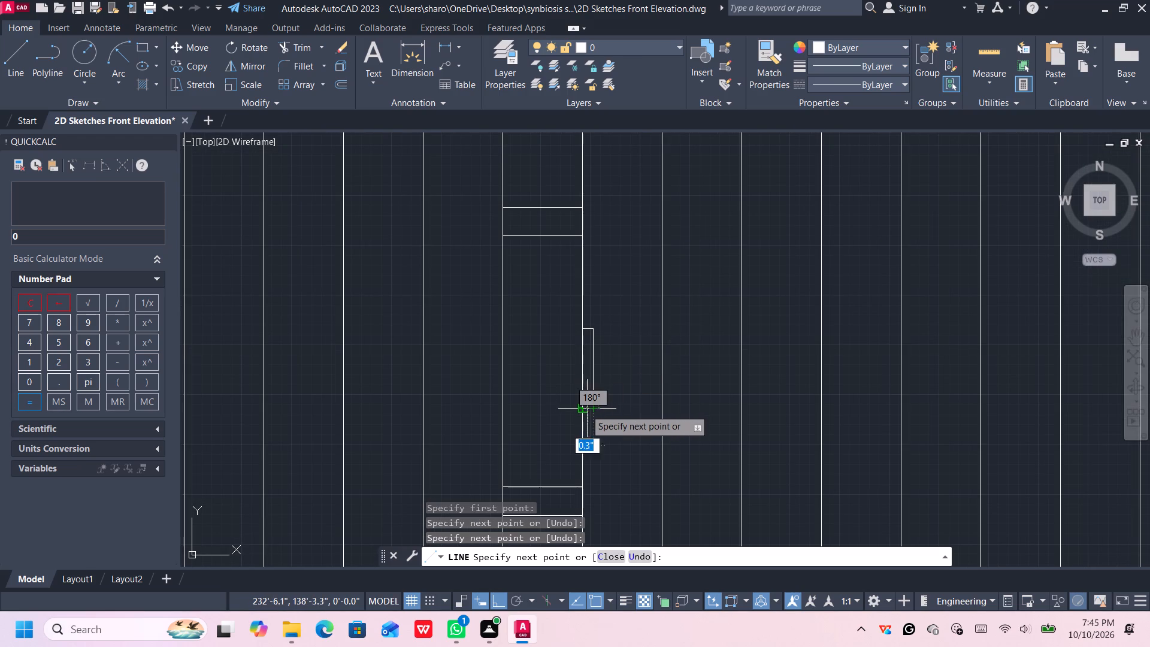
{"action": "left_click", "coordinate": [579, 410]}
{"action": "key", "text": "Return"}
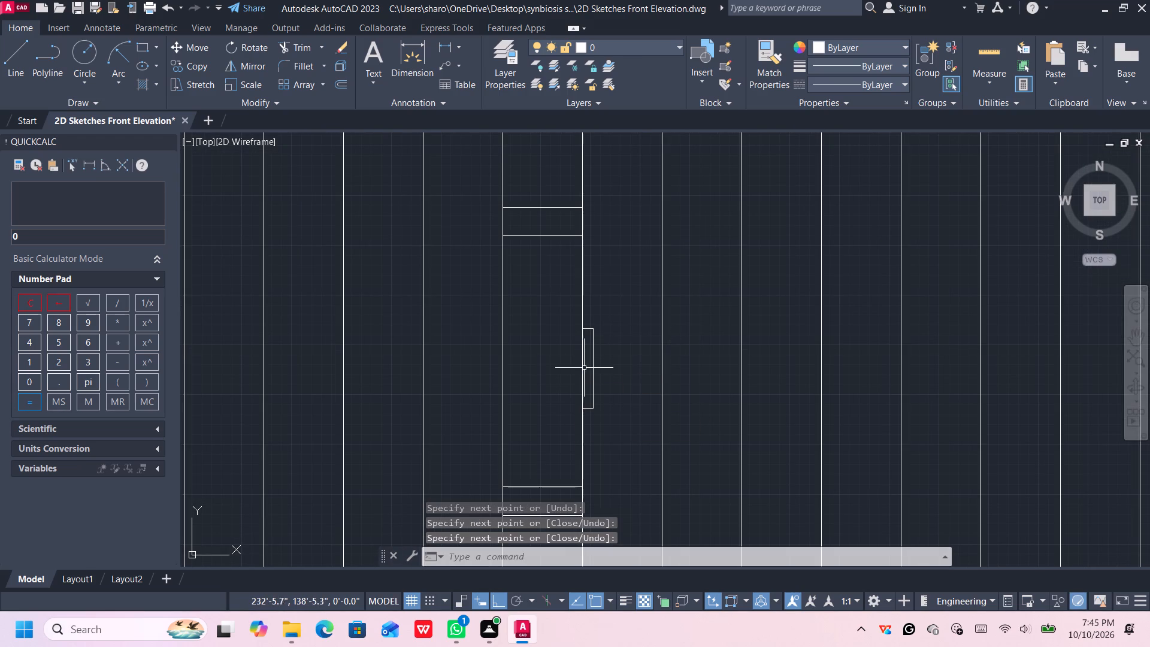
Draw a matching side tab about 0.4" wide and 4" high on the small rectangle's left side, level with the right tab.
{"action": "key", "text": "l"}
{"action": "key", "text": "Return"}
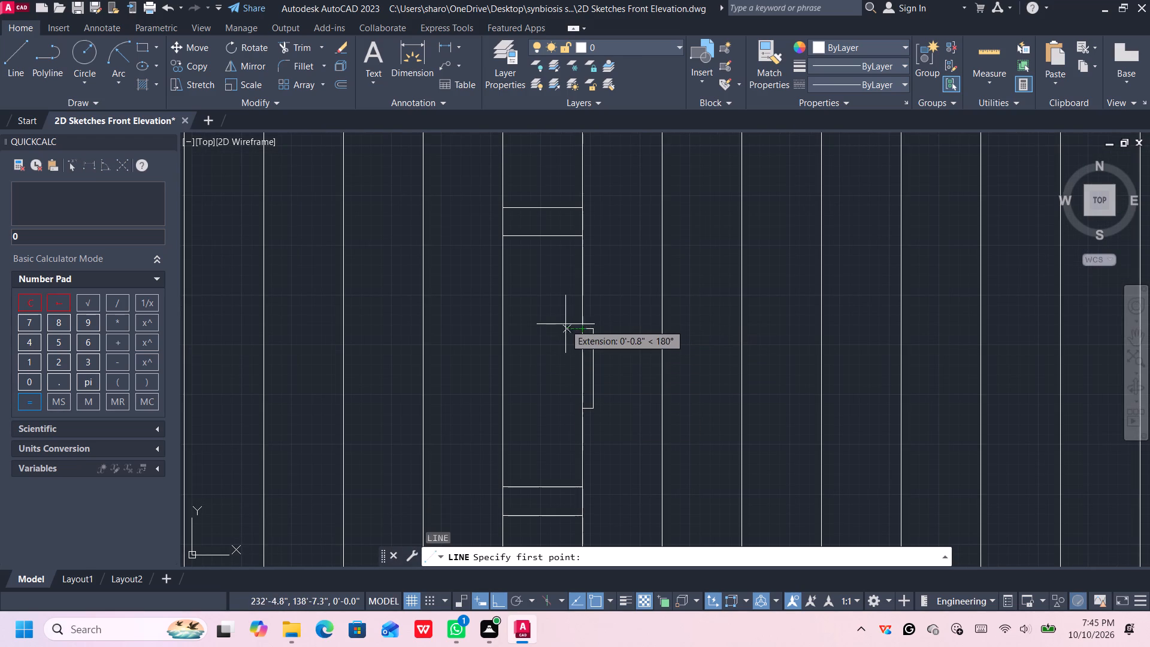
{"action": "left_click", "coordinate": [503, 332]}
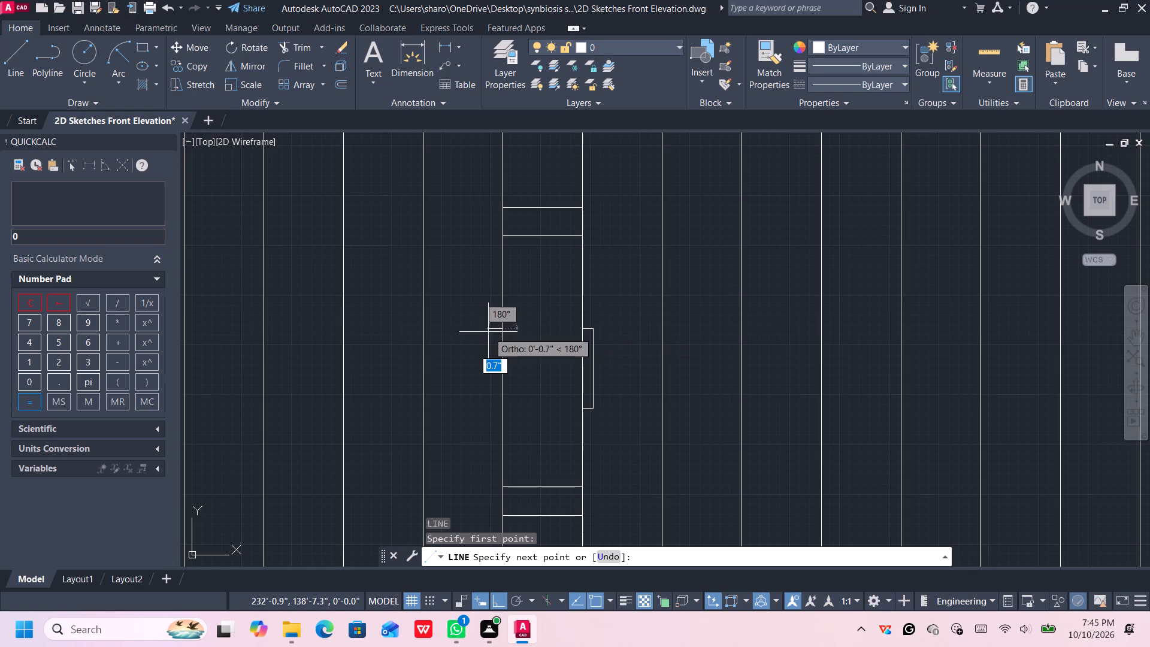
{"action": "left_click", "coordinate": [488, 333]}
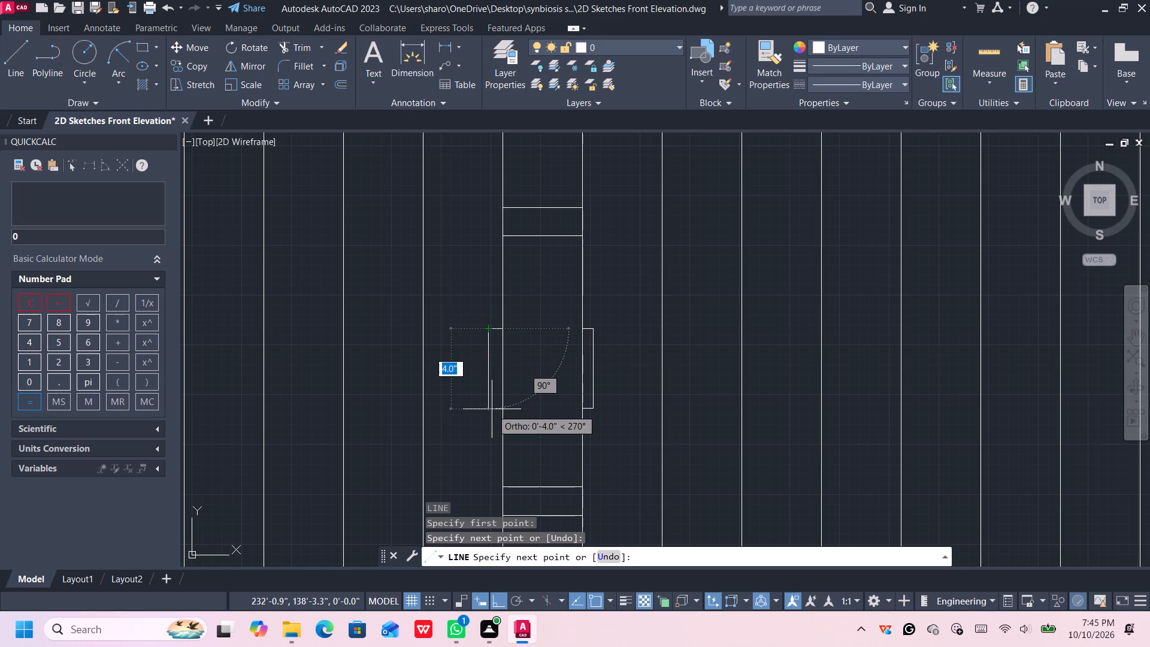
{"action": "key", "text": "ctrl+z"}
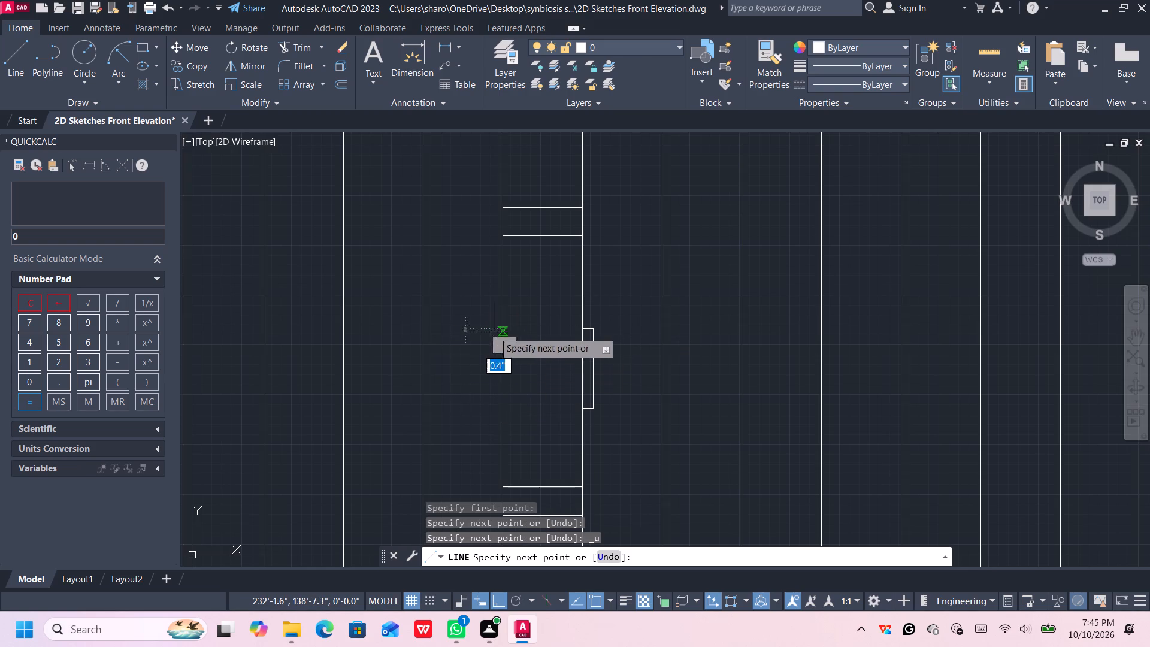
{"action": "scroll", "coordinate": [489, 331], "scroll_direction": "up", "scroll_amount": 2}
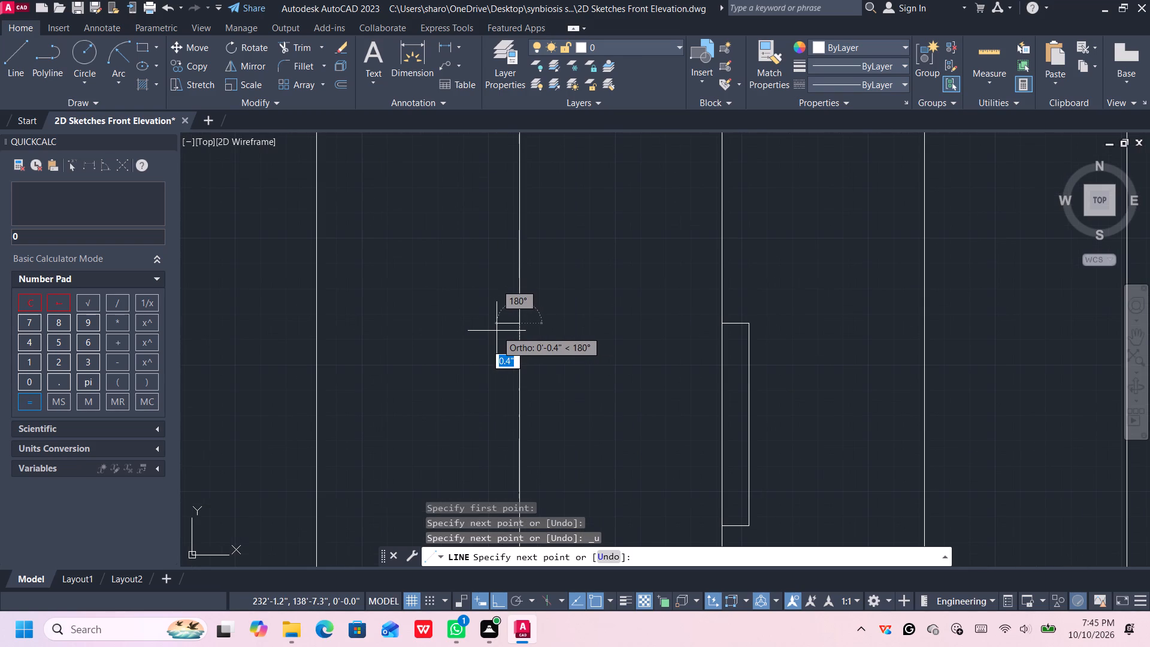
{"action": "left_click", "coordinate": [495, 331]}
{"action": "scroll", "coordinate": [519, 449], "scroll_direction": "down", "scroll_amount": 4}
{"action": "middle_click_drag", "start_coordinate": [514, 448], "coordinate": [503, 393]}
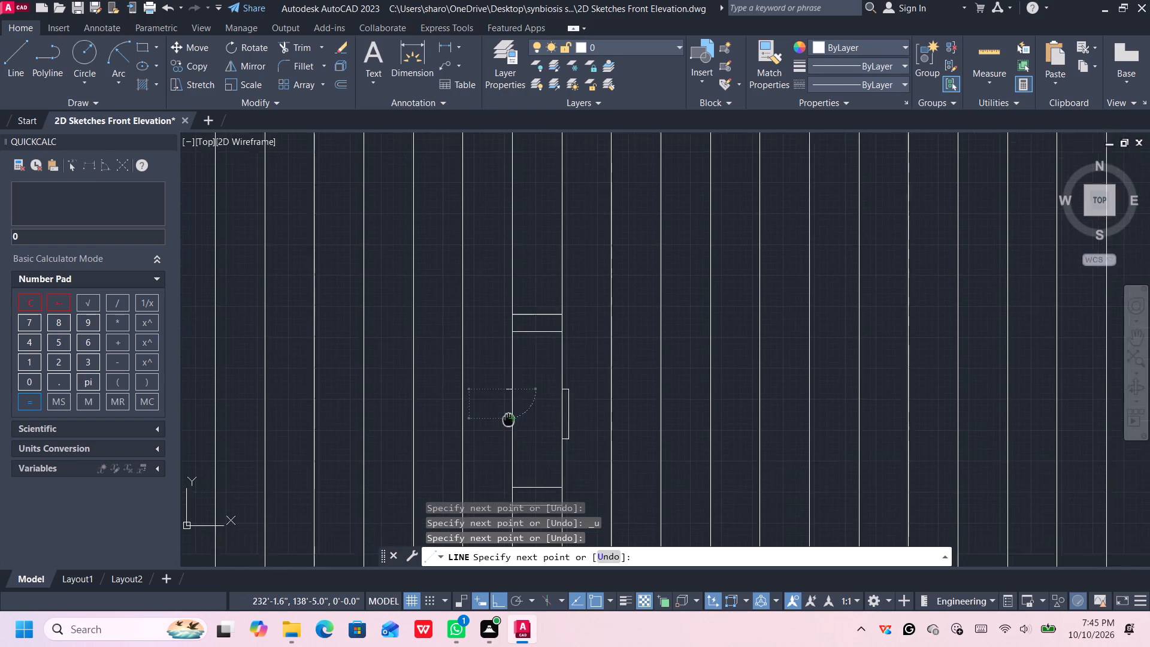
{"action": "middle_click_drag", "start_coordinate": [503, 393], "coordinate": [498, 346]}
{"action": "scroll", "coordinate": [491, 370], "scroll_direction": "up", "scroll_amount": 2}
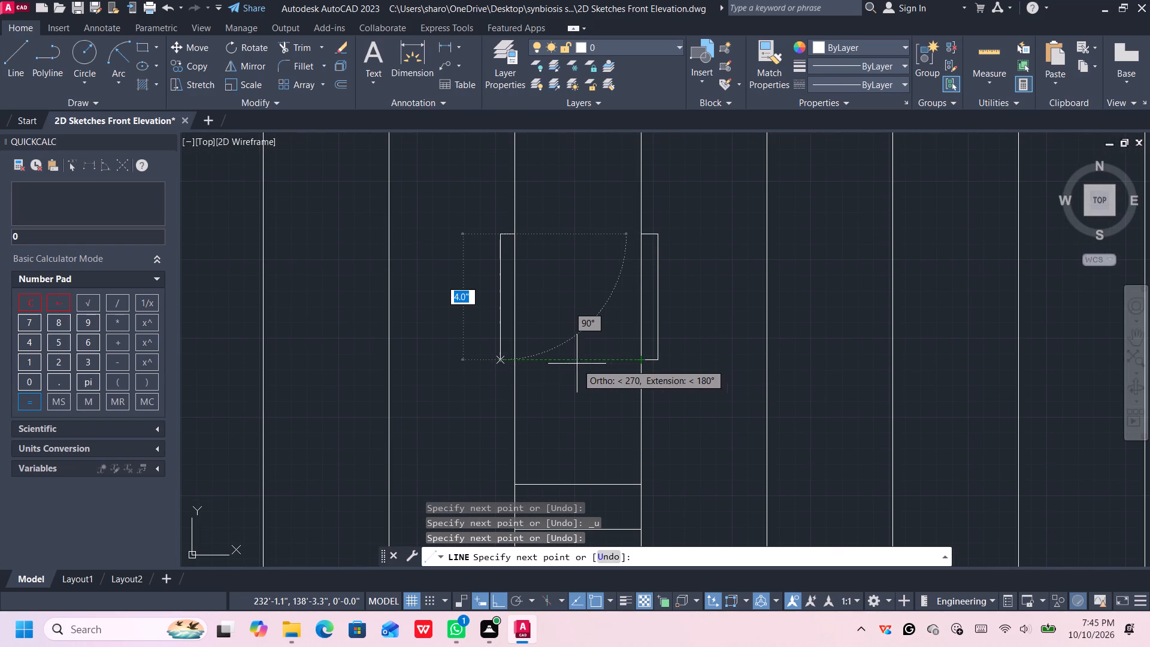
{"action": "left_click", "coordinate": [500, 361]}
{"action": "left_click", "coordinate": [515, 359]}
{"action": "key", "text": "Escape"}
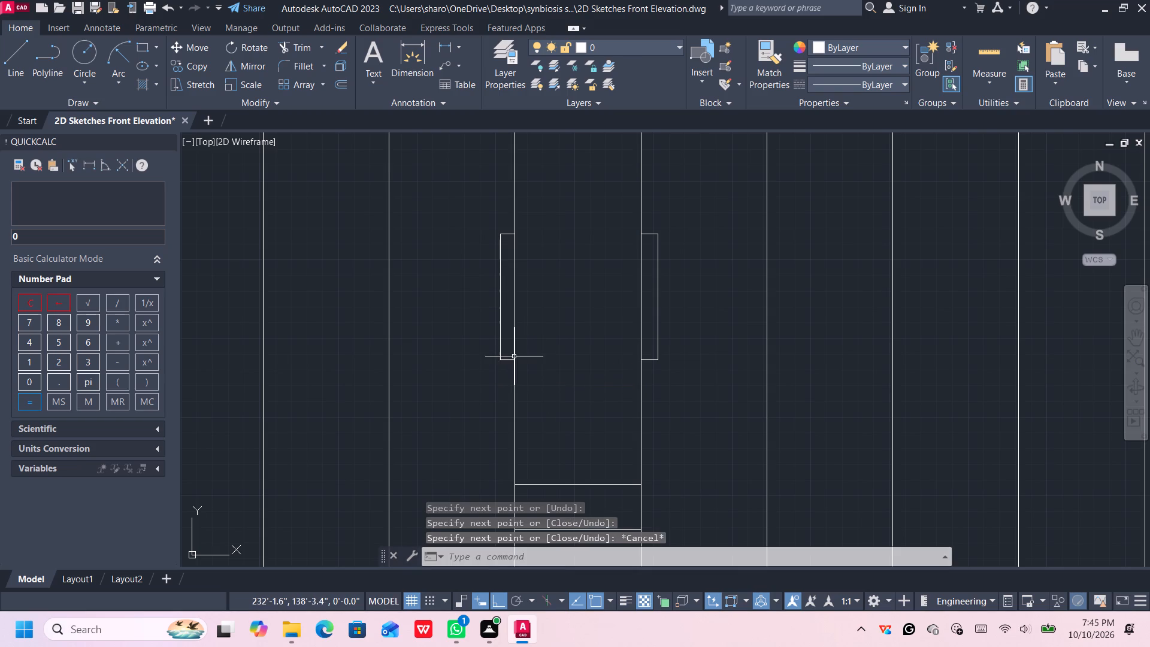
Group the small fixture's side lines, top cap, bottom band lines and both side tabs into one object.
{"action": "scroll", "coordinate": [555, 383], "scroll_direction": "down", "scroll_amount": 5}
{"action": "middle_click_drag", "start_coordinate": [573, 381], "coordinate": [573, 379]}
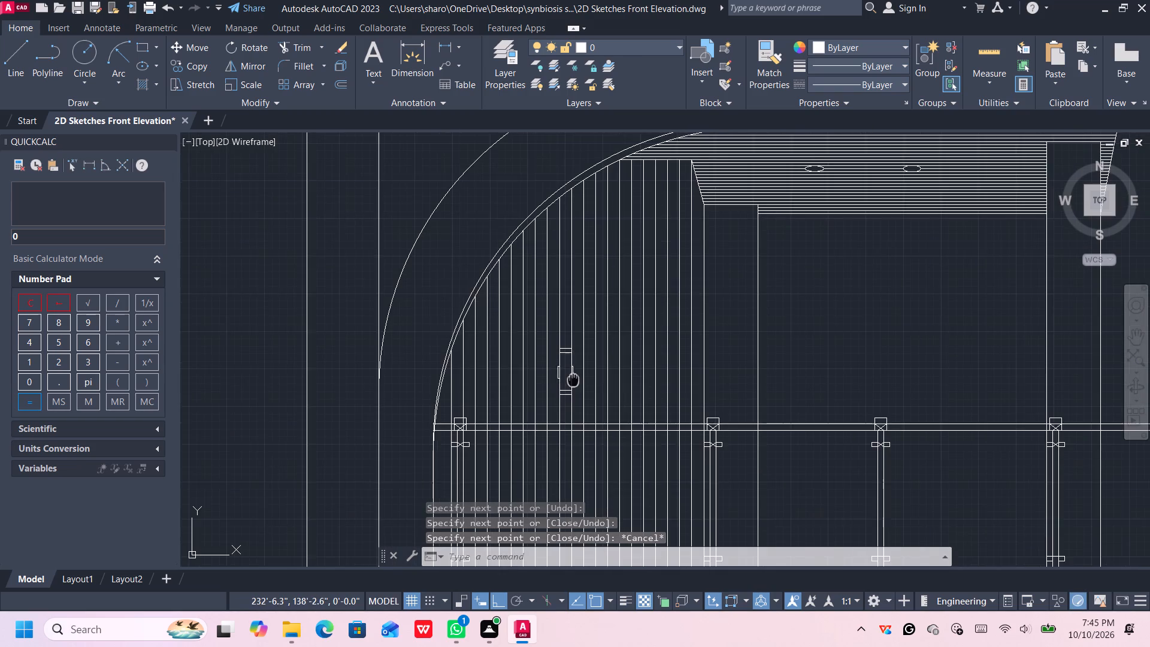
{"action": "middle_click_drag", "start_coordinate": [573, 379], "coordinate": [572, 344]}
{"action": "scroll", "coordinate": [558, 327], "scroll_direction": "up", "scroll_amount": 3}
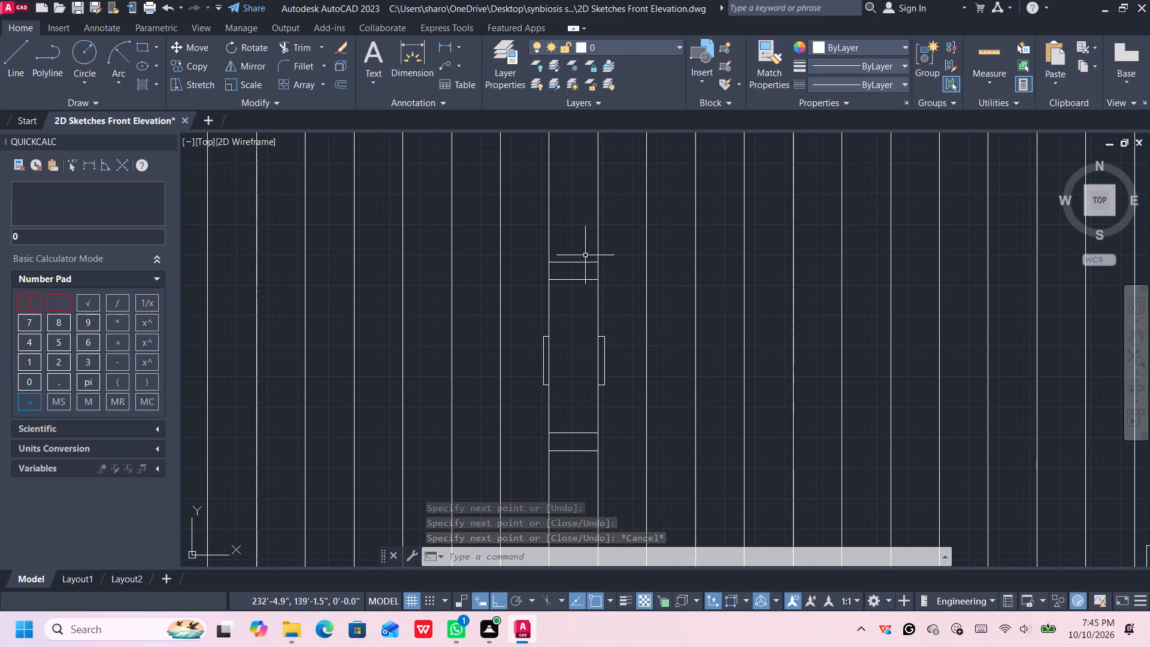
{"action": "left_click", "coordinate": [582, 247]}
{"action": "left_click", "coordinate": [565, 325]}
{"action": "middle_click_drag", "start_coordinate": [561, 358], "coordinate": [559, 308]}
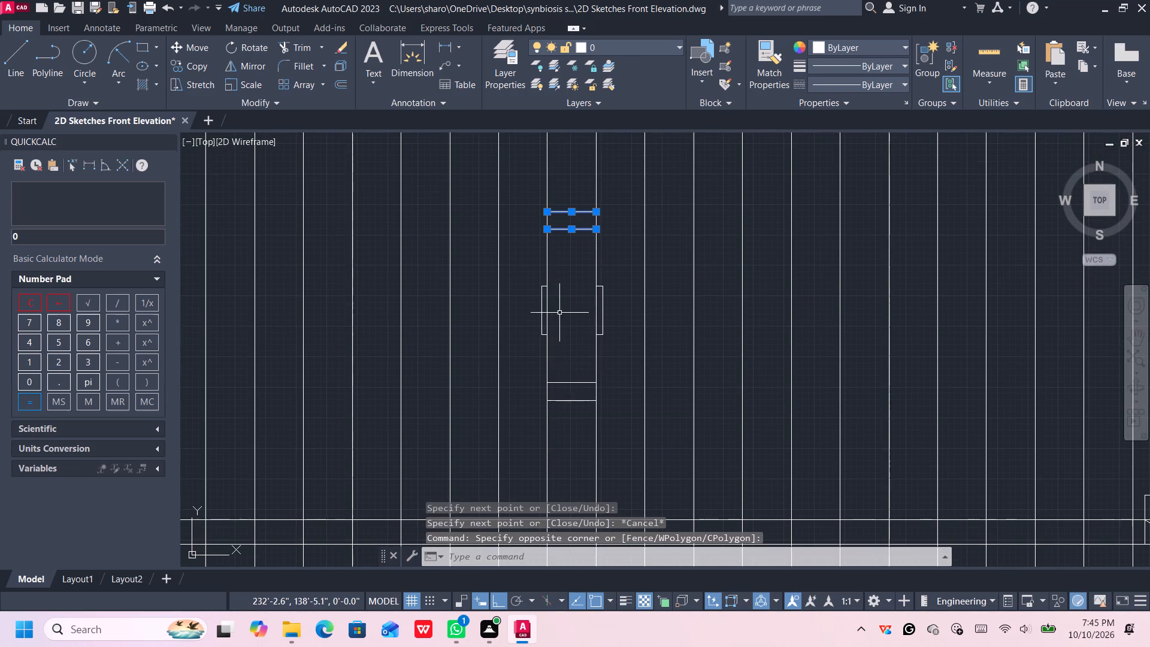
{"action": "left_click_drag", "start_coordinate": [580, 344], "coordinate": [580, 352]}
{"action": "left_click", "coordinate": [570, 424]}
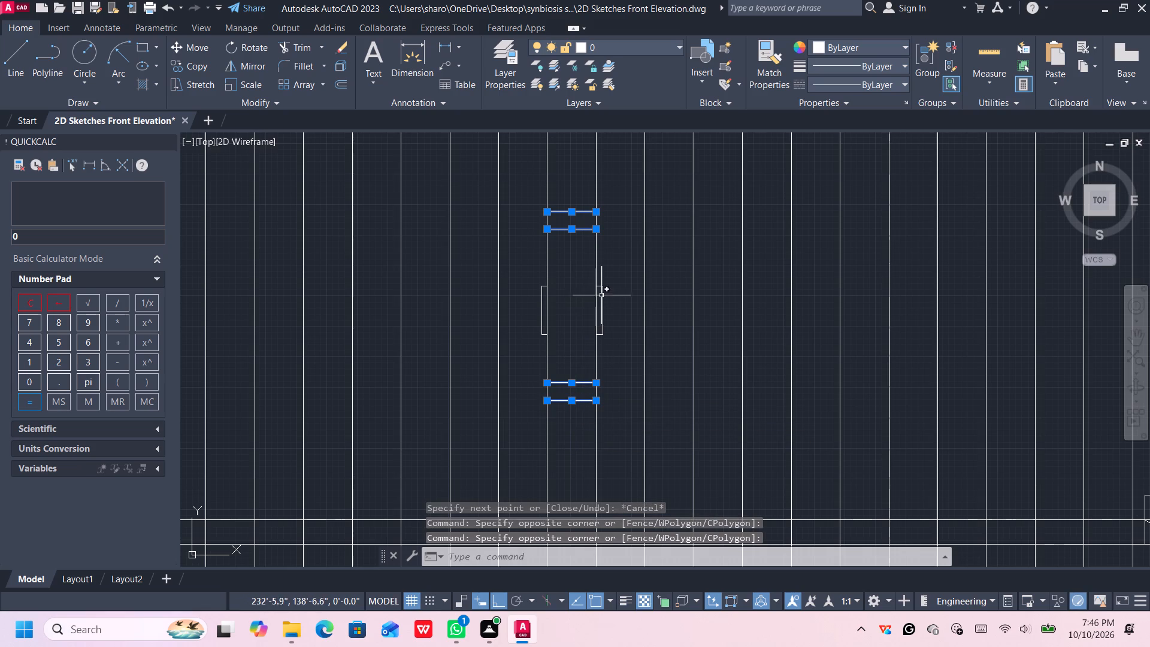
{"action": "scroll", "coordinate": [603, 295], "scroll_direction": "up", "scroll_amount": 2}
{"action": "left_click", "coordinate": [614, 262]}
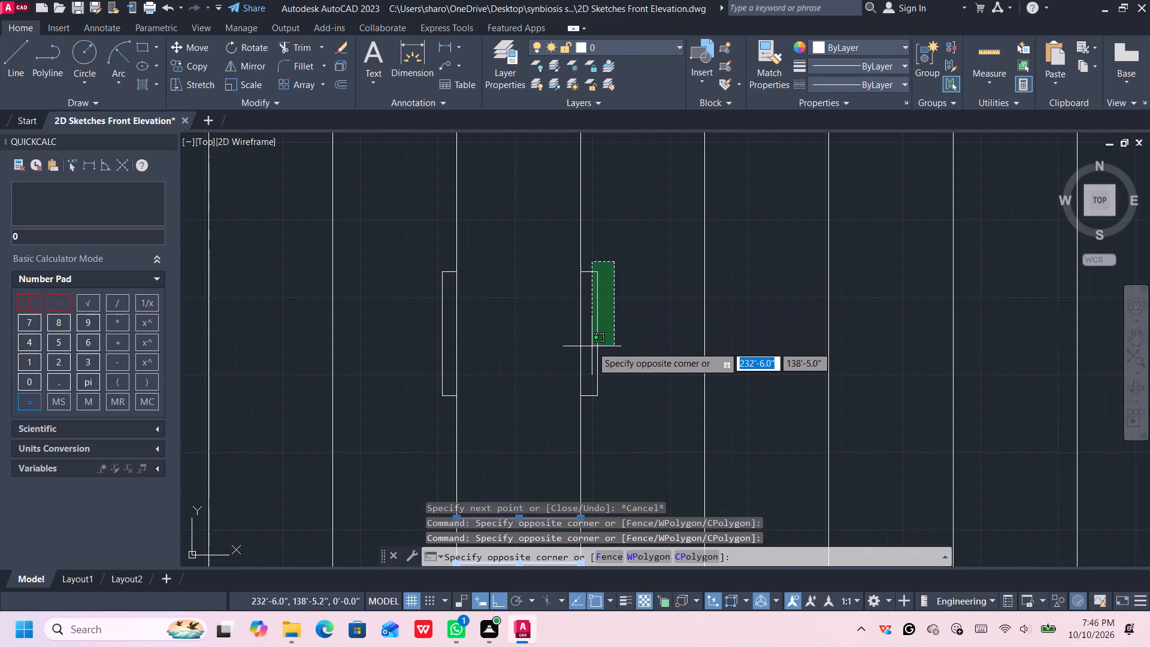
{"action": "left_click", "coordinate": [587, 427]}
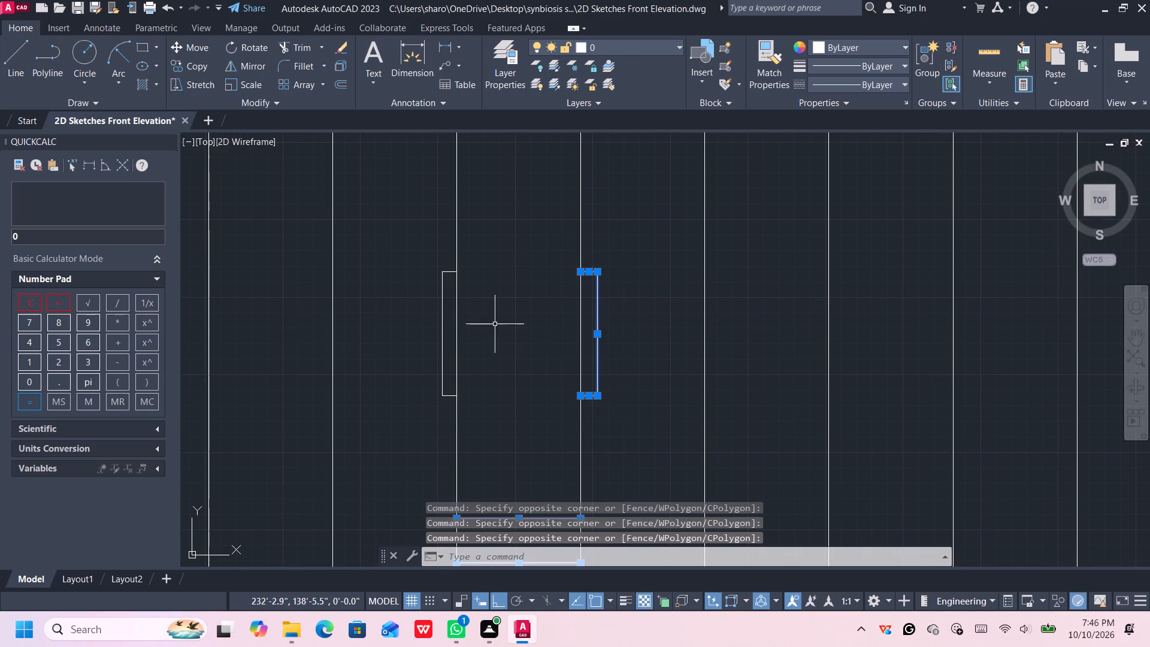
{"action": "left_click", "coordinate": [450, 264]}
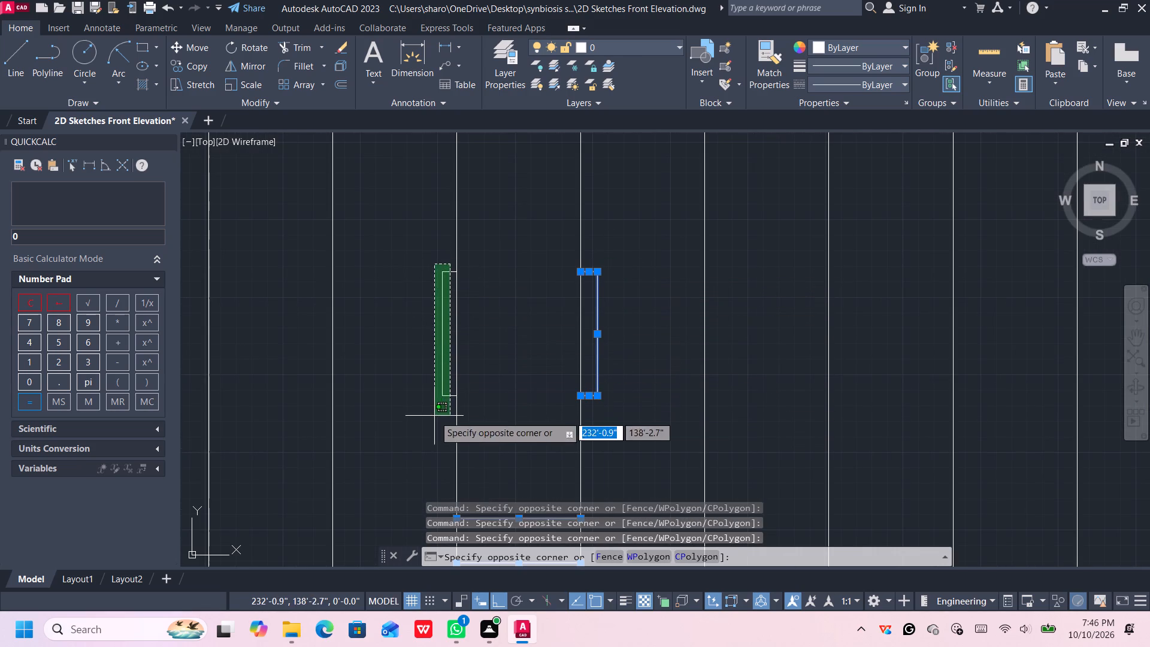
{"action": "left_click", "coordinate": [434, 416]}
{"action": "left_click", "coordinate": [455, 367]}
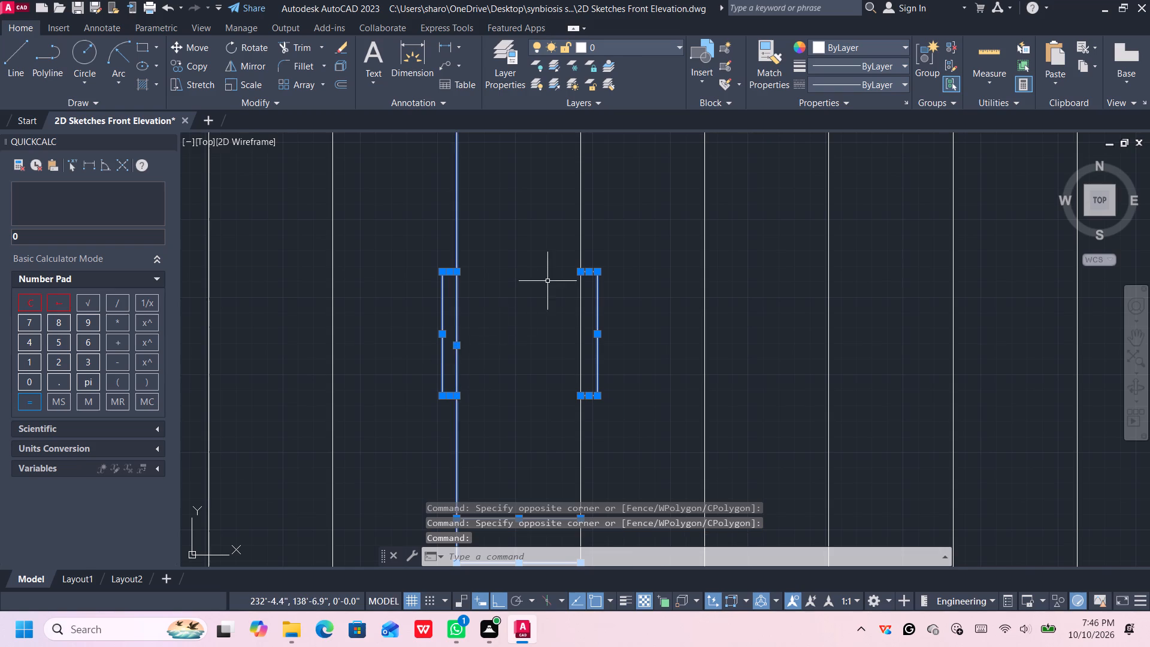
{"action": "scroll", "coordinate": [550, 276], "scroll_direction": "down", "scroll_amount": 1}
{"action": "middle_click_drag", "start_coordinate": [550, 281], "coordinate": [548, 292]}
{"action": "left_click", "coordinate": [567, 250]}
{"action": "scroll", "coordinate": [576, 207], "scroll_direction": "up", "scroll_amount": 2}
{"action": "middle_click_drag", "start_coordinate": [576, 211], "coordinate": [581, 235]}
{"action": "scroll", "coordinate": [581, 235], "scroll_direction": "up", "scroll_amount": 1}
{"action": "middle_click_drag", "start_coordinate": [571, 199], "coordinate": [624, 394]}
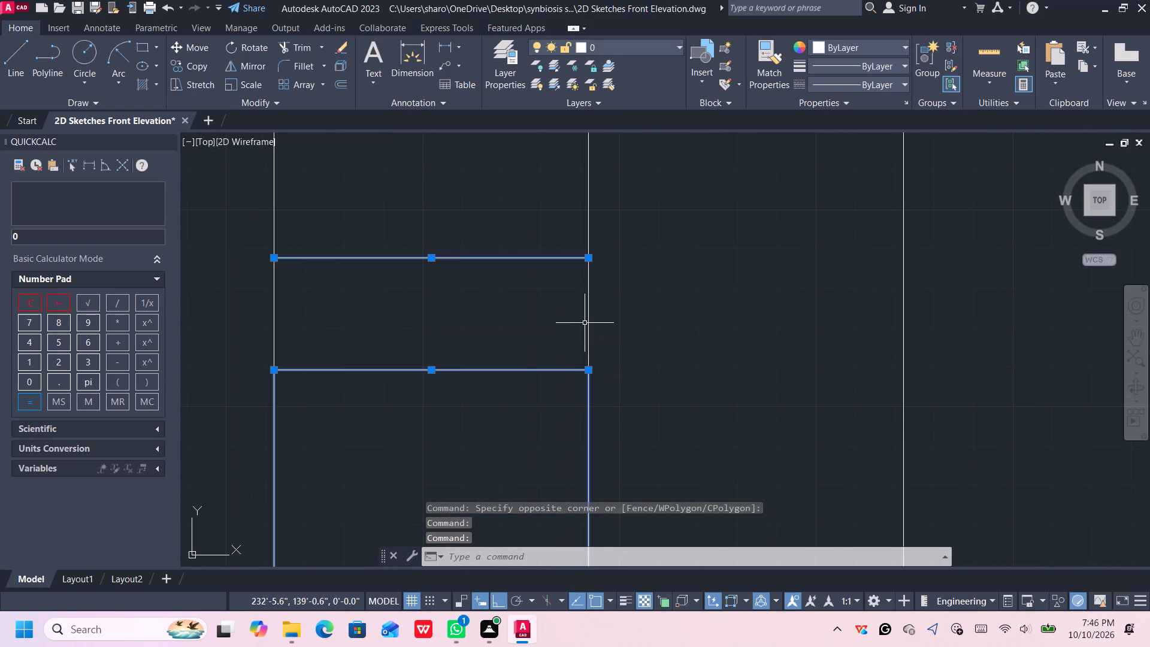
{"action": "left_click", "coordinate": [586, 321]}
{"action": "left_click", "coordinate": [589, 319]}
{"action": "left_click", "coordinate": [589, 316]}
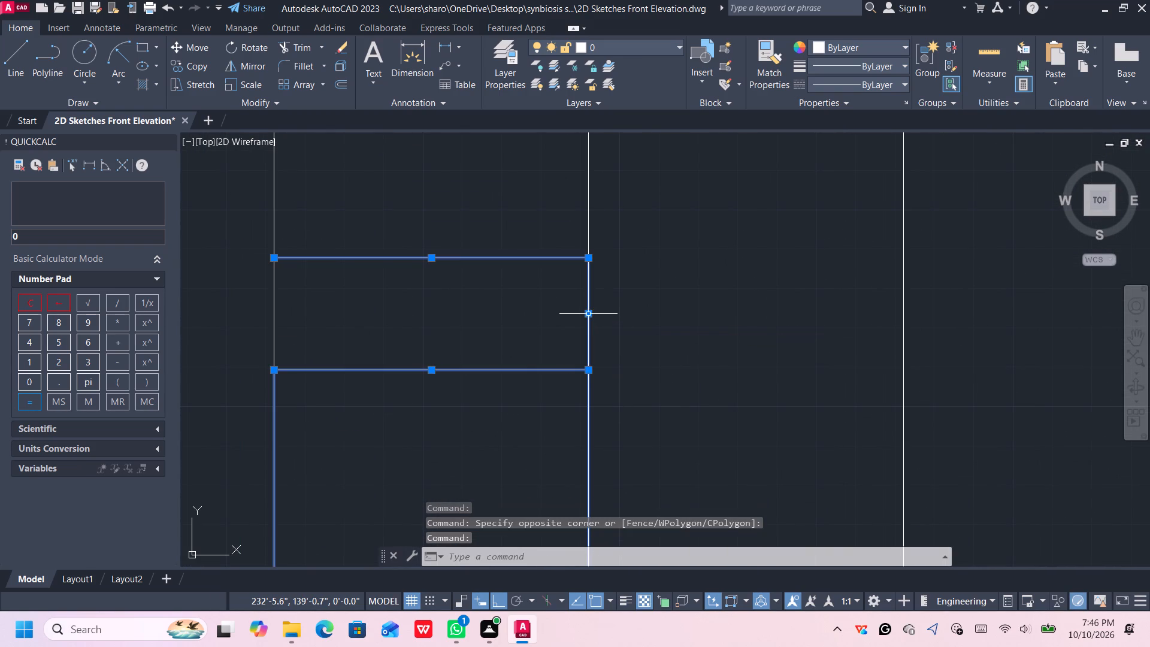
{"action": "left_click", "coordinate": [273, 310]}
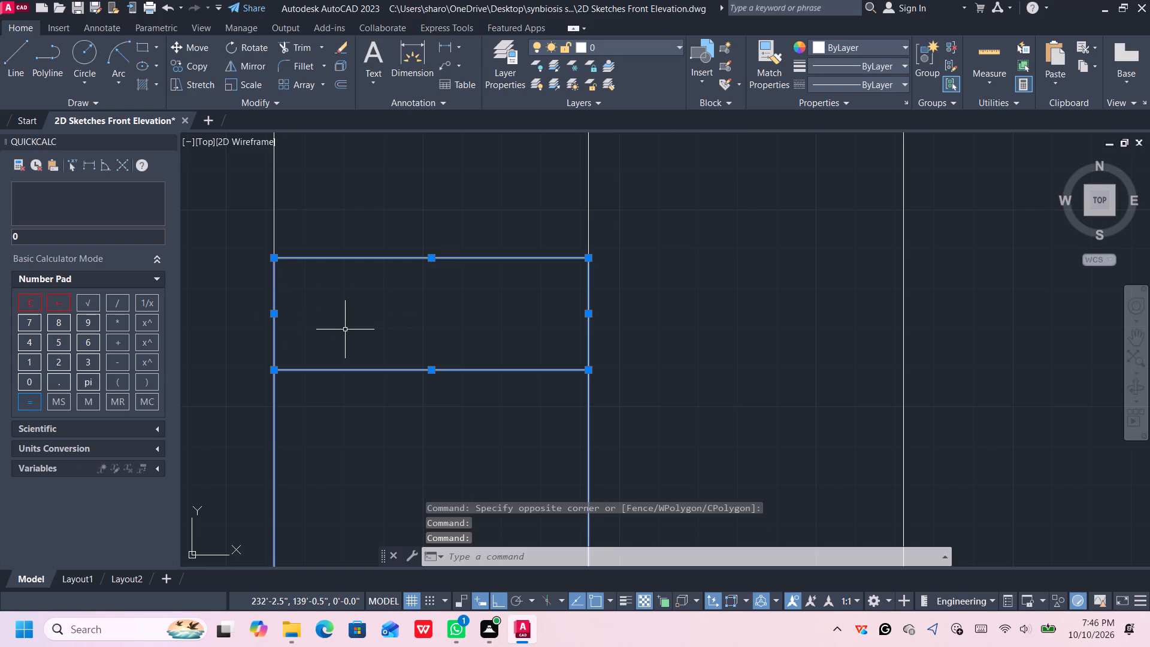
{"action": "key", "text": "g"}
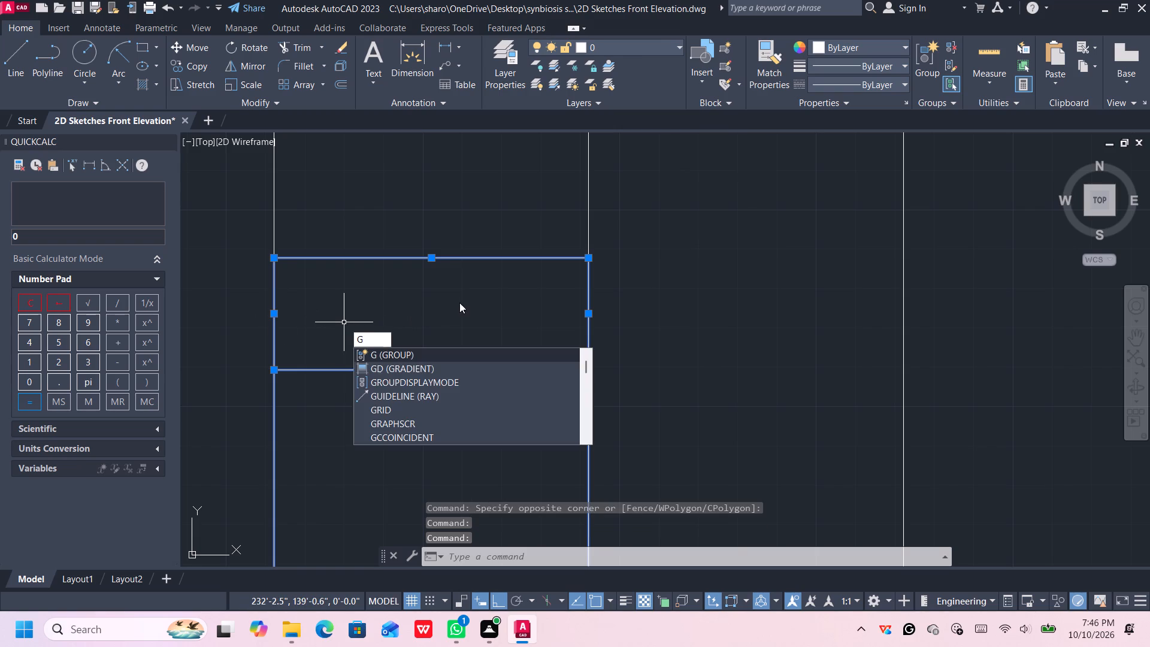
{"action": "scroll", "coordinate": [461, 303], "scroll_direction": "down", "scroll_amount": 2}
{"action": "scroll", "coordinate": [518, 306], "scroll_direction": "up", "scroll_amount": 1}
{"action": "scroll", "coordinate": [519, 306], "scroll_direction": "down", "scroll_amount": 2}
{"action": "scroll", "coordinate": [520, 306], "scroll_direction": "up", "scroll_amount": 1}
{"action": "scroll", "coordinate": [523, 307], "scroll_direction": "down", "scroll_amount": 2}
{"action": "scroll", "coordinate": [530, 315], "scroll_direction": "up", "scroll_amount": 1}
{"action": "scroll", "coordinate": [546, 473], "scroll_direction": "up", "scroll_amount": 1}
{"action": "middle_click_drag", "start_coordinate": [550, 487], "coordinate": [545, 443]}
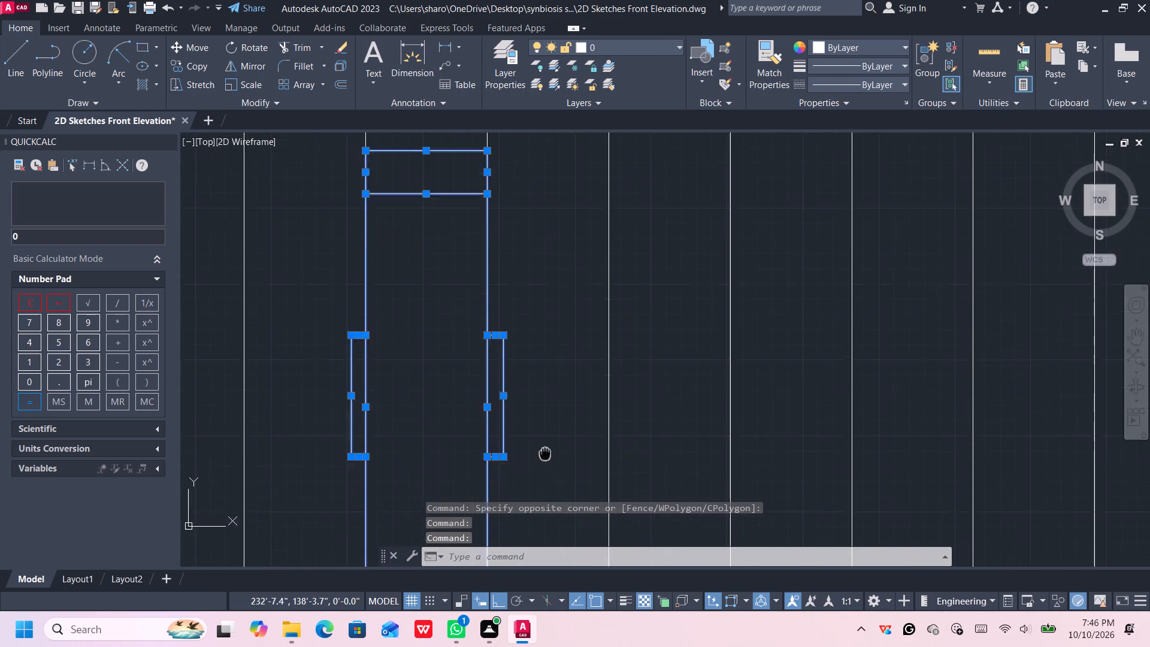
{"action": "middle_click_drag", "start_coordinate": [545, 443], "coordinate": [565, 283]}
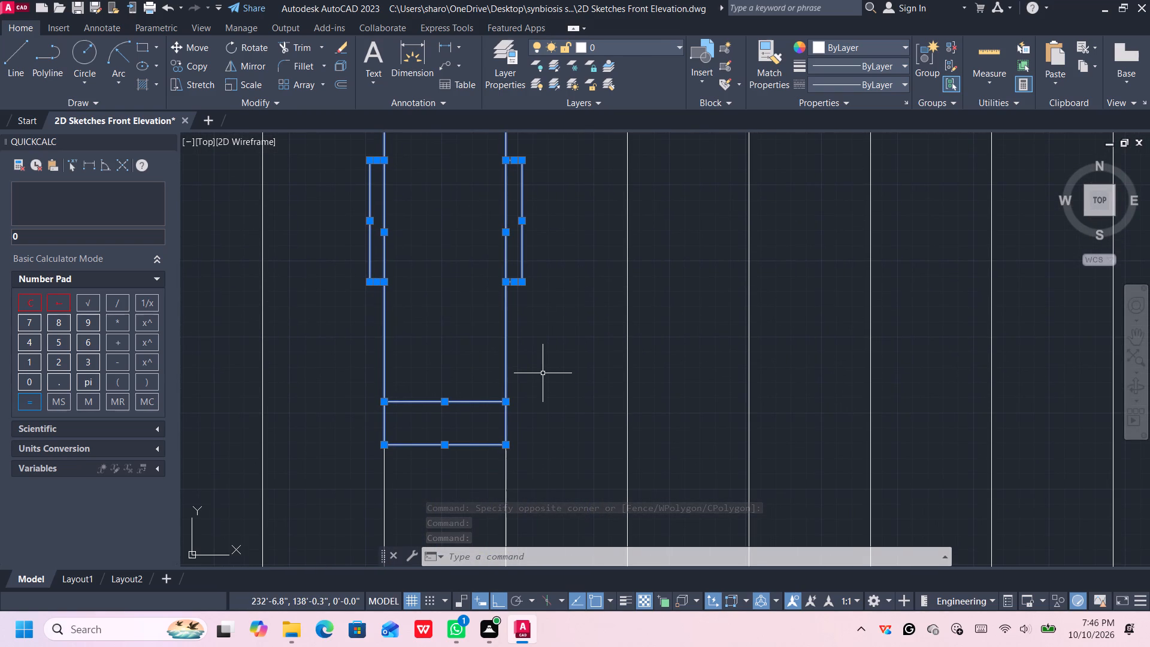
{"action": "key", "text": "g"}
{"action": "key", "text": "Return"}
Examine the front elevation from the upper slatted panel down through the floor below.
{"action": "scroll", "coordinate": [544, 365], "scroll_direction": "down", "scroll_amount": 2}
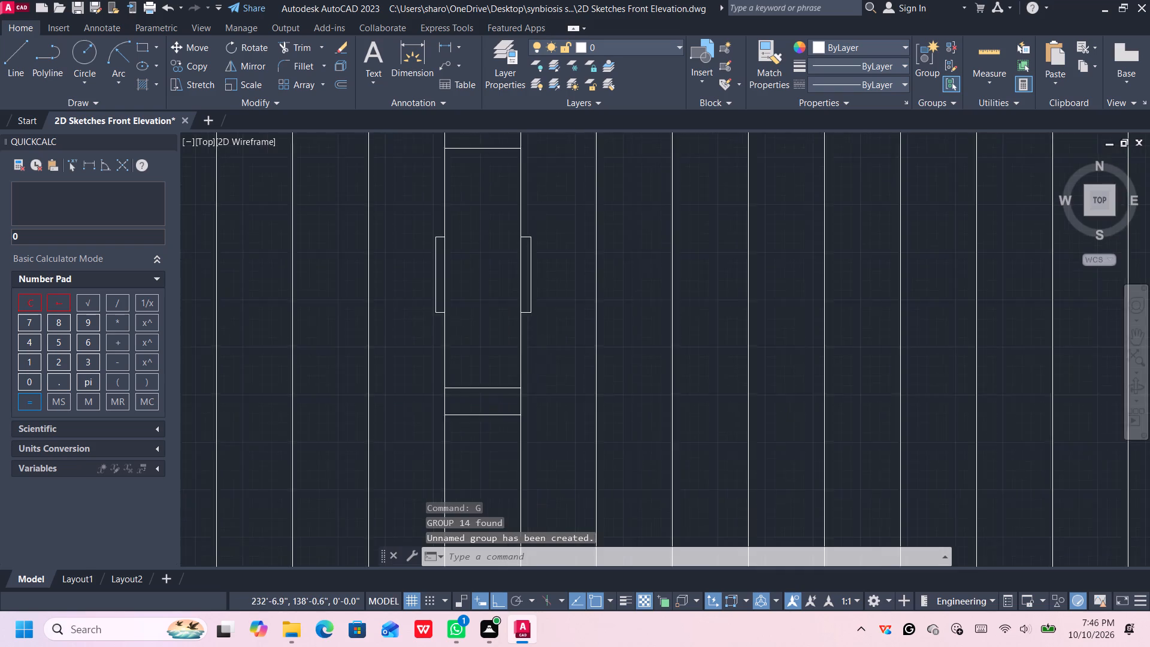
{"action": "scroll", "coordinate": [544, 365], "scroll_direction": "down", "scroll_amount": 3}
{"action": "scroll", "coordinate": [547, 362], "scroll_direction": "up", "scroll_amount": 1}
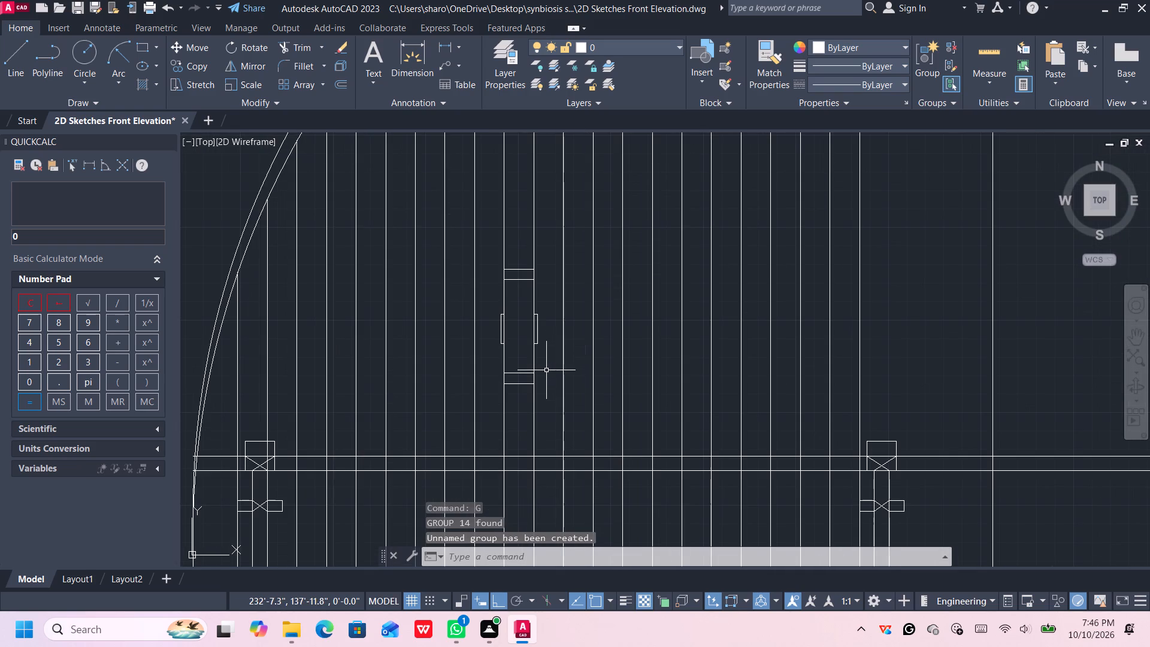
{"action": "middle_click_drag", "start_coordinate": [545, 371], "coordinate": [546, 316]}
{"action": "scroll", "coordinate": [547, 322], "scroll_direction": "down", "scroll_amount": 4}
{"action": "middle_click_drag", "start_coordinate": [575, 383], "coordinate": [495, 235]}
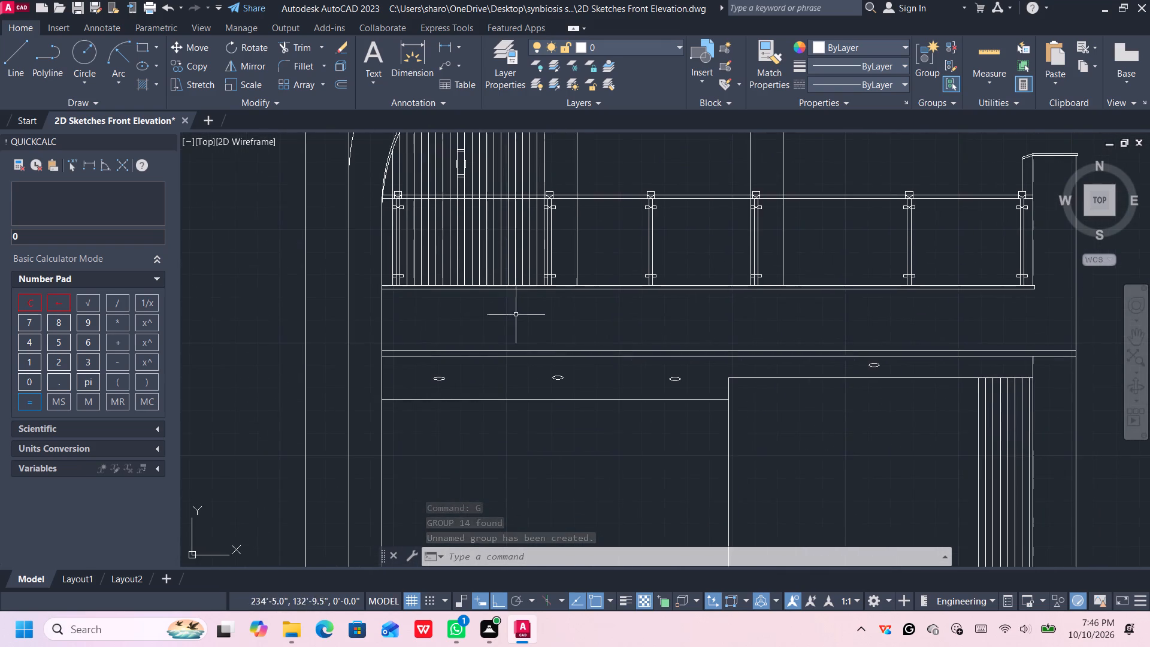
{"action": "middle_click_drag", "start_coordinate": [532, 371], "coordinate": [521, 318]}
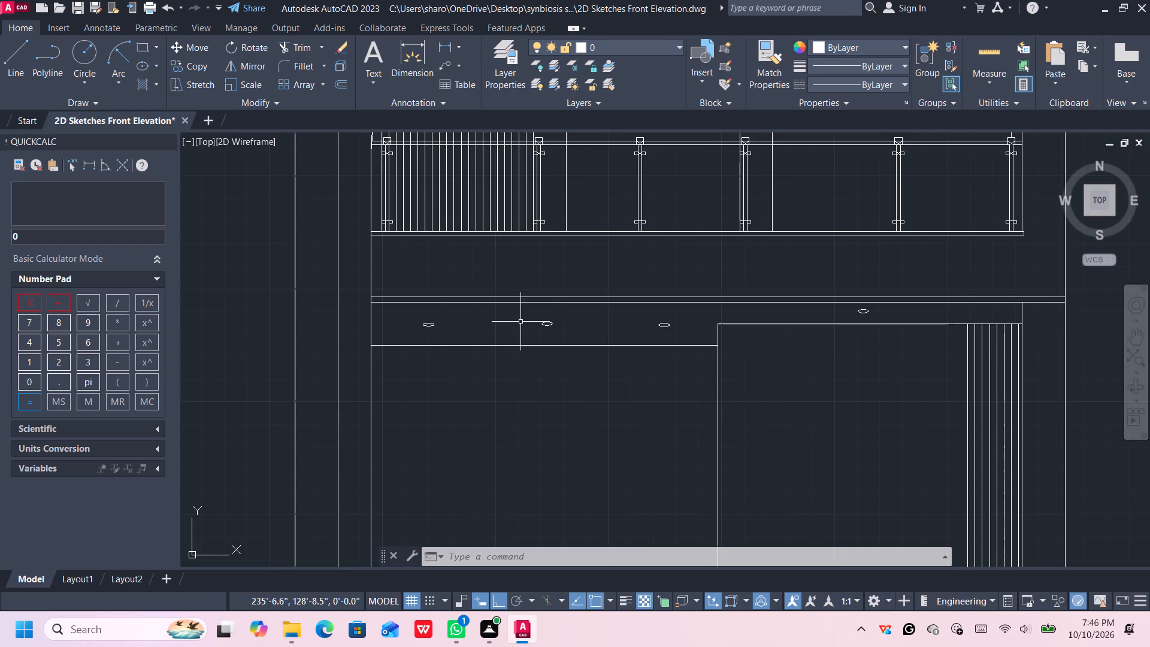
{"action": "scroll", "coordinate": [538, 332], "scroll_direction": "down", "scroll_amount": 1}
{"action": "scroll", "coordinate": [538, 343], "scroll_direction": "up", "scroll_amount": 1}
{"action": "scroll", "coordinate": [538, 343], "scroll_direction": "down", "scroll_amount": 1}
{"action": "scroll", "coordinate": [572, 436], "scroll_direction": "down", "scroll_amount": 1}
{"action": "scroll", "coordinate": [580, 446], "scroll_direction": "up", "scroll_amount": 1}
{"action": "middle_click_drag", "start_coordinate": [580, 446], "coordinate": [560, 378]}
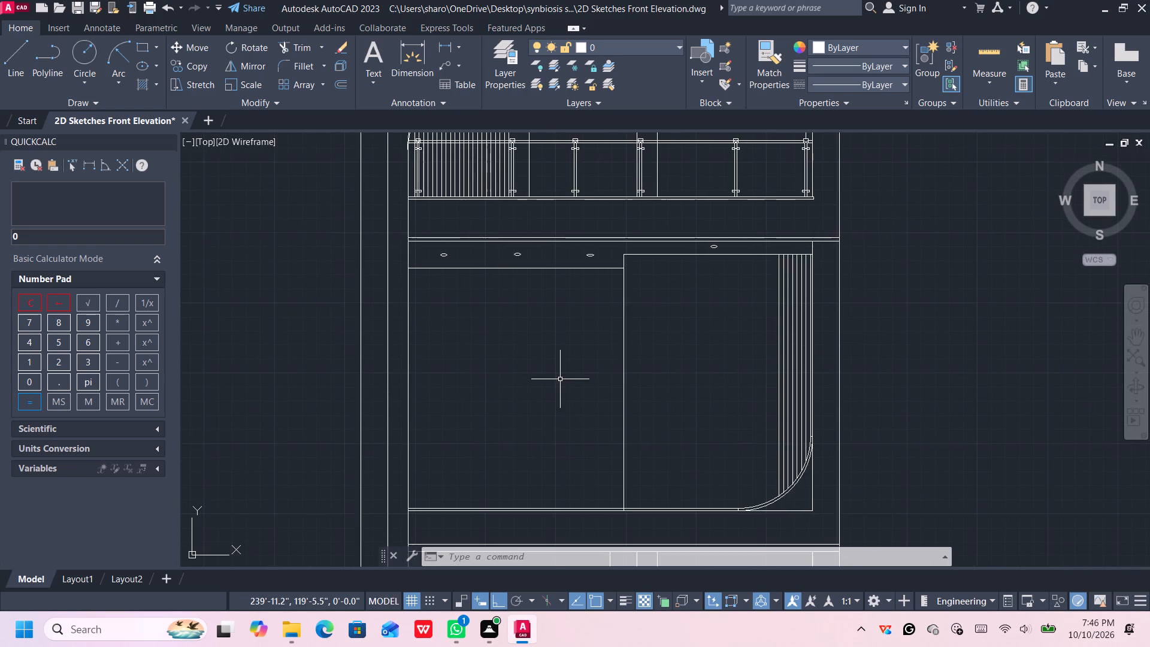
{"action": "scroll", "coordinate": [560, 382], "scroll_direction": "down", "scroll_amount": 1}
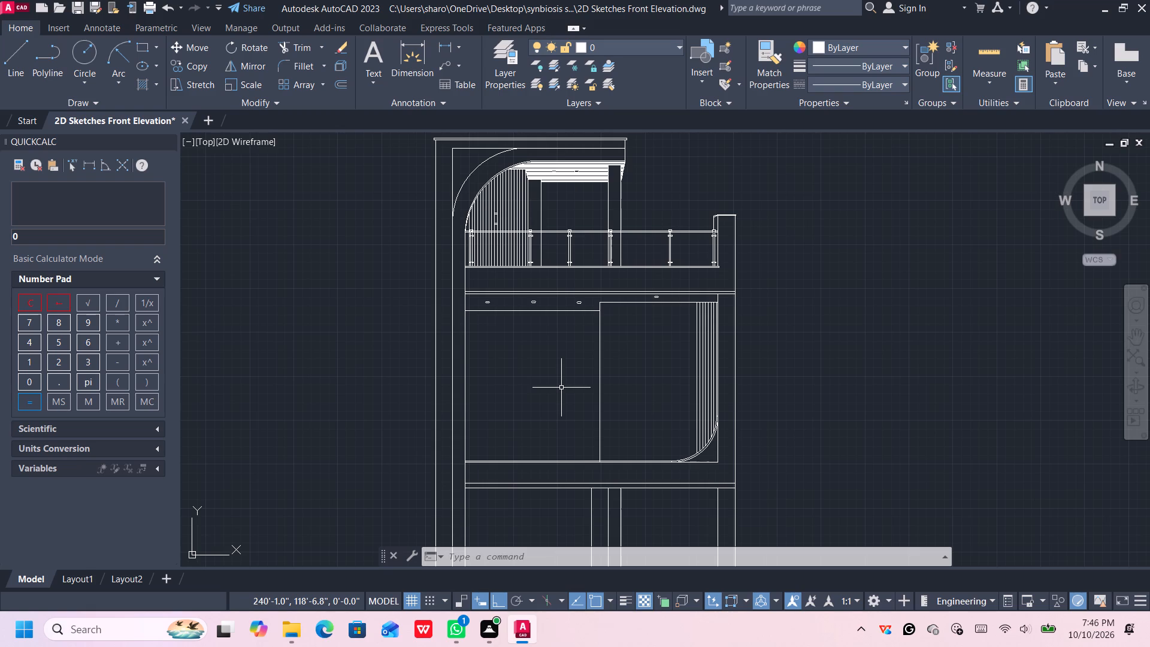
{"action": "middle_click_drag", "start_coordinate": [658, 428], "coordinate": [657, 425]}
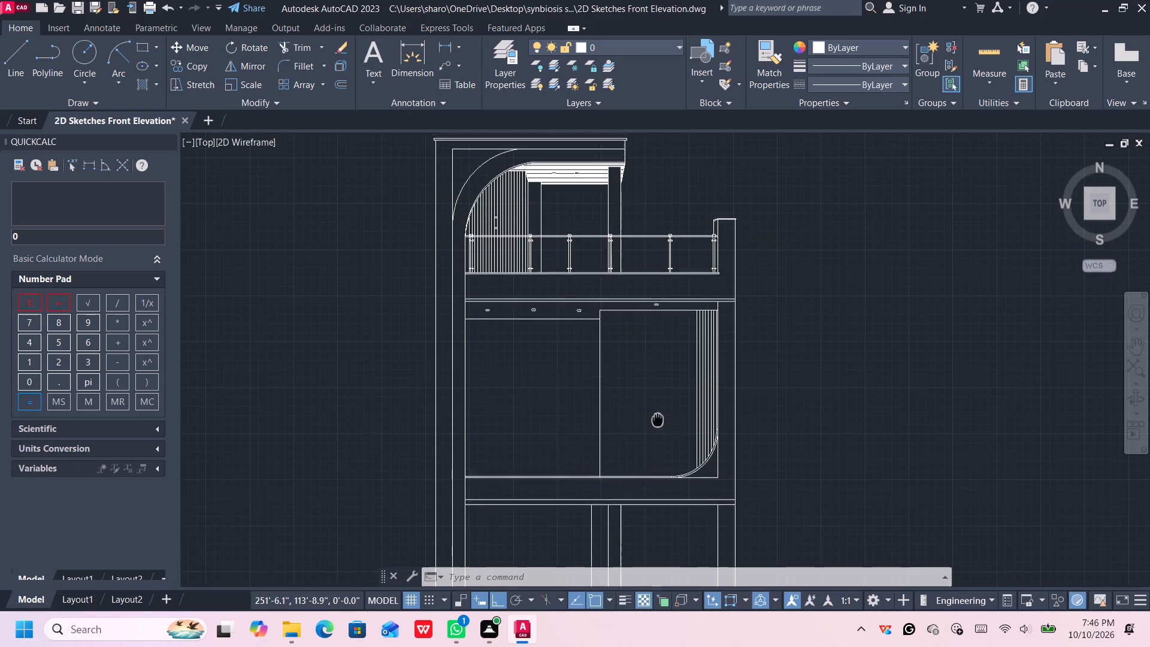
{"action": "middle_click_drag", "start_coordinate": [657, 425], "coordinate": [647, 404]}
{"action": "middle_click_drag", "start_coordinate": [555, 308], "coordinate": [562, 332]}
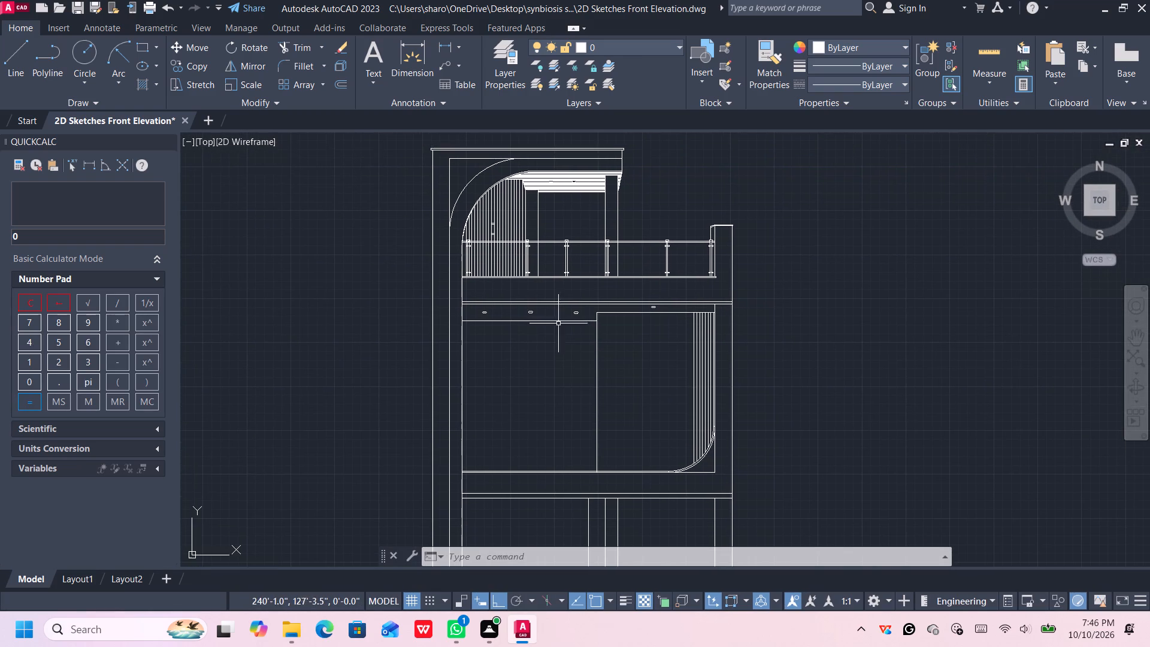
Copy the grouped wall fixture on the upper slatted panel to the clipboard.
{"action": "scroll", "coordinate": [497, 234], "scroll_direction": "up", "scroll_amount": 2}
{"action": "middle_click_drag", "start_coordinate": [492, 234], "coordinate": [494, 254]}
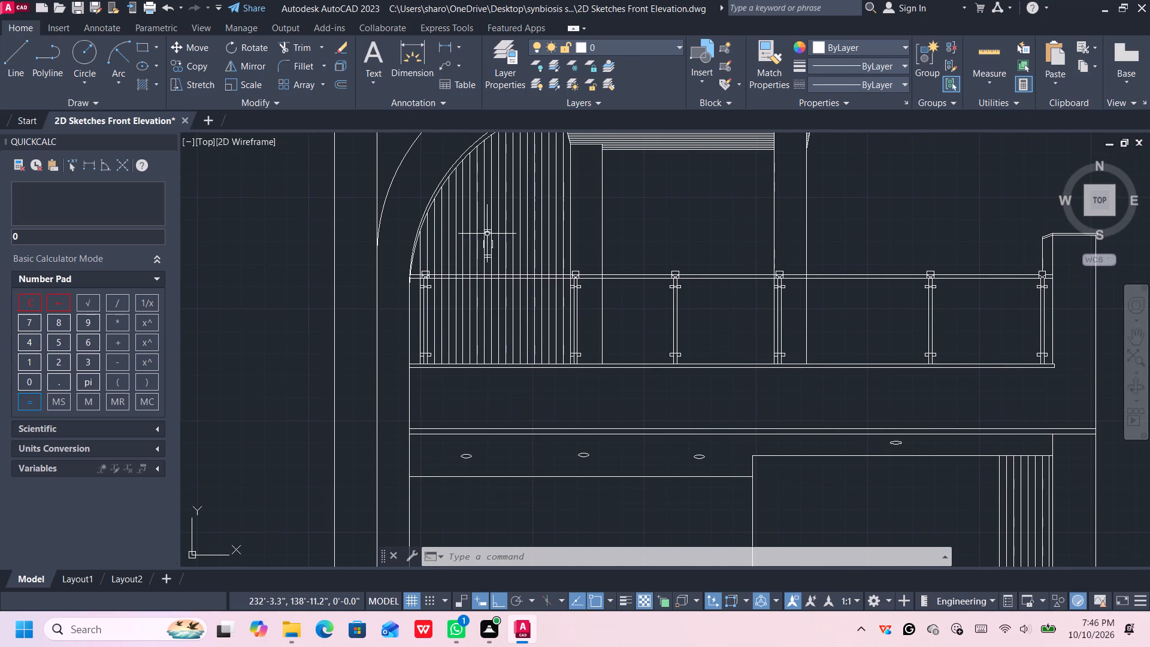
{"action": "scroll", "coordinate": [486, 234], "scroll_direction": "up", "scroll_amount": 1}
{"action": "left_click", "coordinate": [486, 233]}
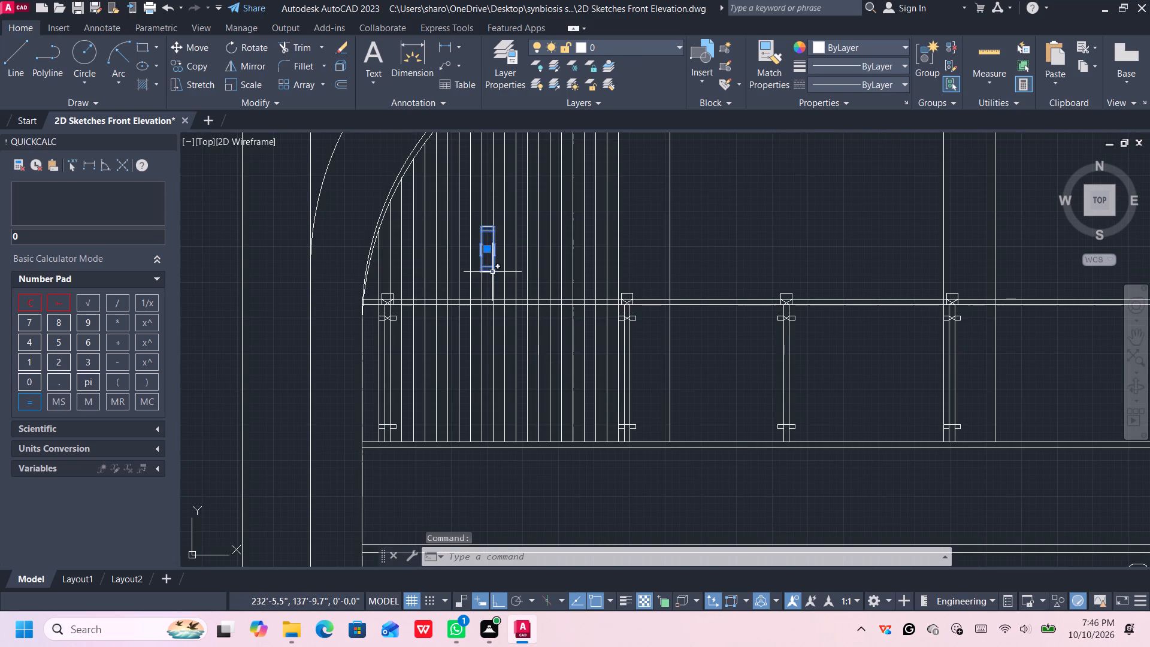
{"action": "scroll", "coordinate": [586, 309], "scroll_direction": "down", "scroll_amount": 3}
{"action": "middle_click_drag", "start_coordinate": [649, 389], "coordinate": [613, 296]}
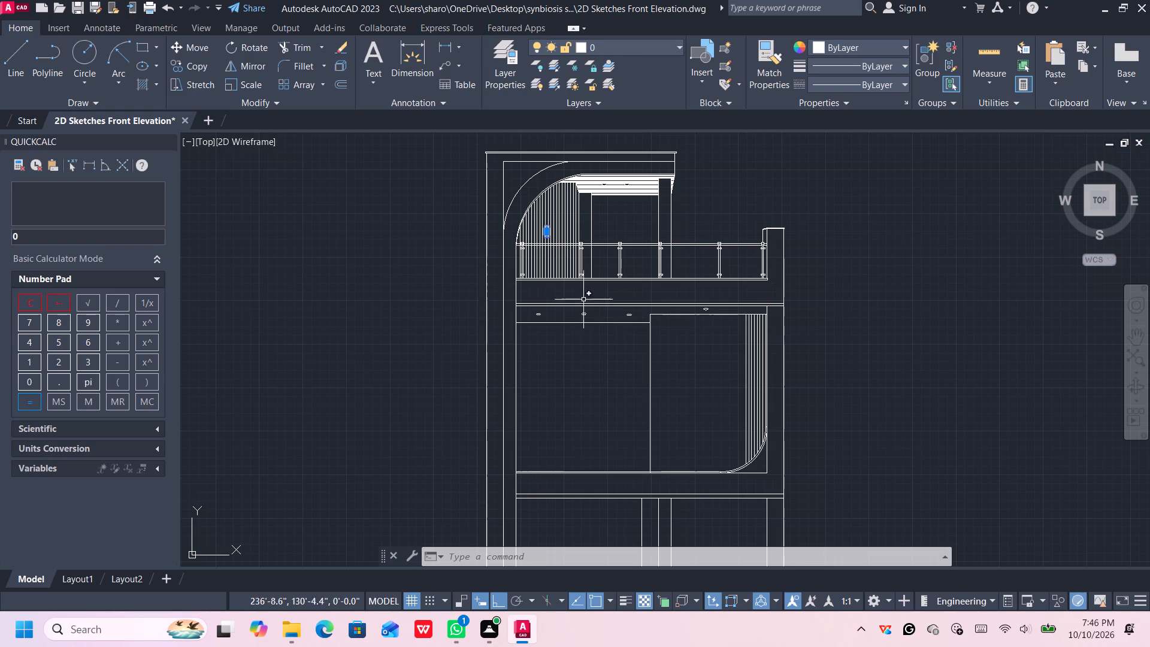
{"action": "scroll", "coordinate": [543, 247], "scroll_direction": "up", "scroll_amount": 3}
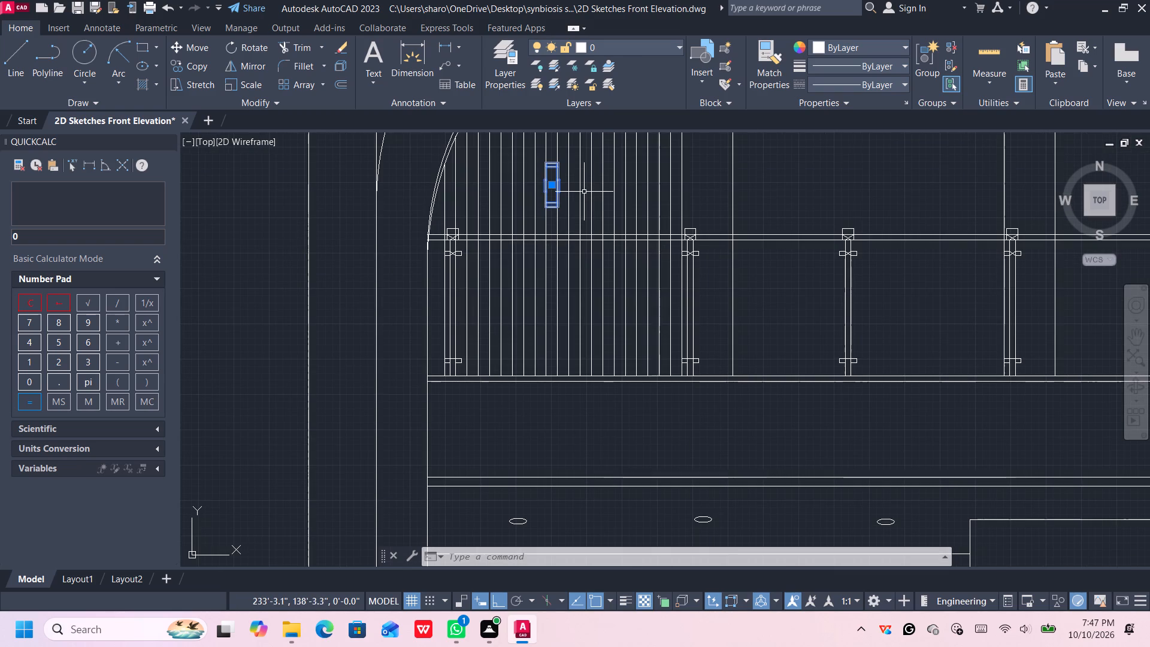
{"action": "key", "text": "ctrl+c"}
{"action": "scroll", "coordinate": [667, 358], "scroll_direction": "down", "scroll_amount": 2}
{"action": "middle_click_drag", "start_coordinate": [710, 436], "coordinate": [689, 415]}
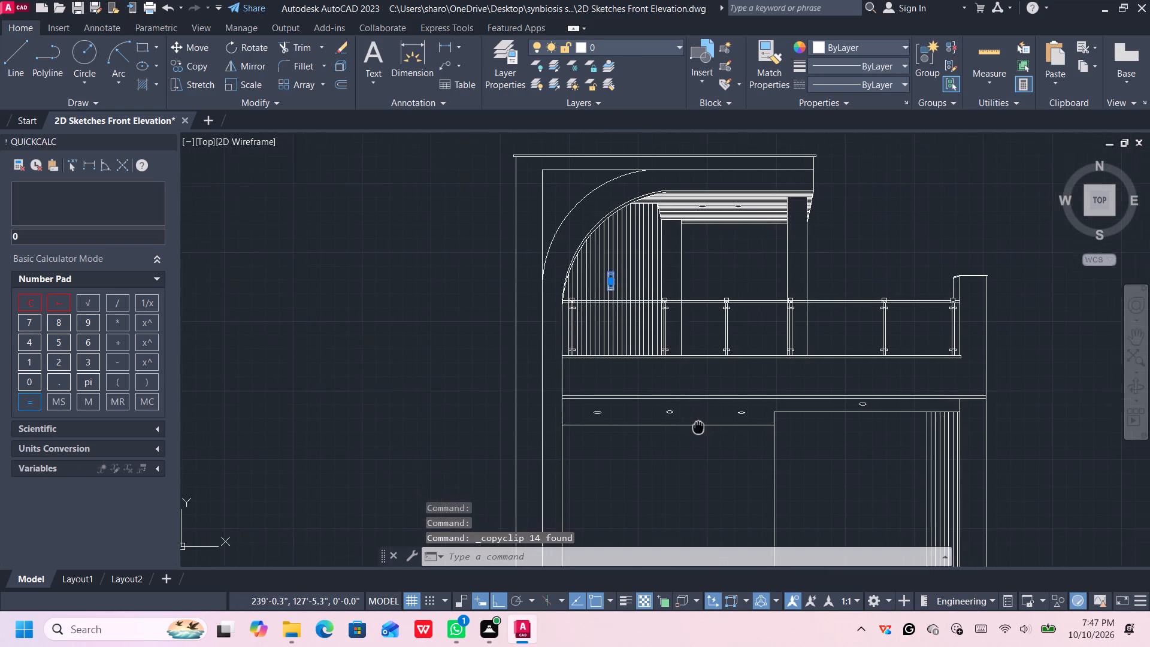
{"action": "middle_click_drag", "start_coordinate": [689, 415], "coordinate": [621, 318]}
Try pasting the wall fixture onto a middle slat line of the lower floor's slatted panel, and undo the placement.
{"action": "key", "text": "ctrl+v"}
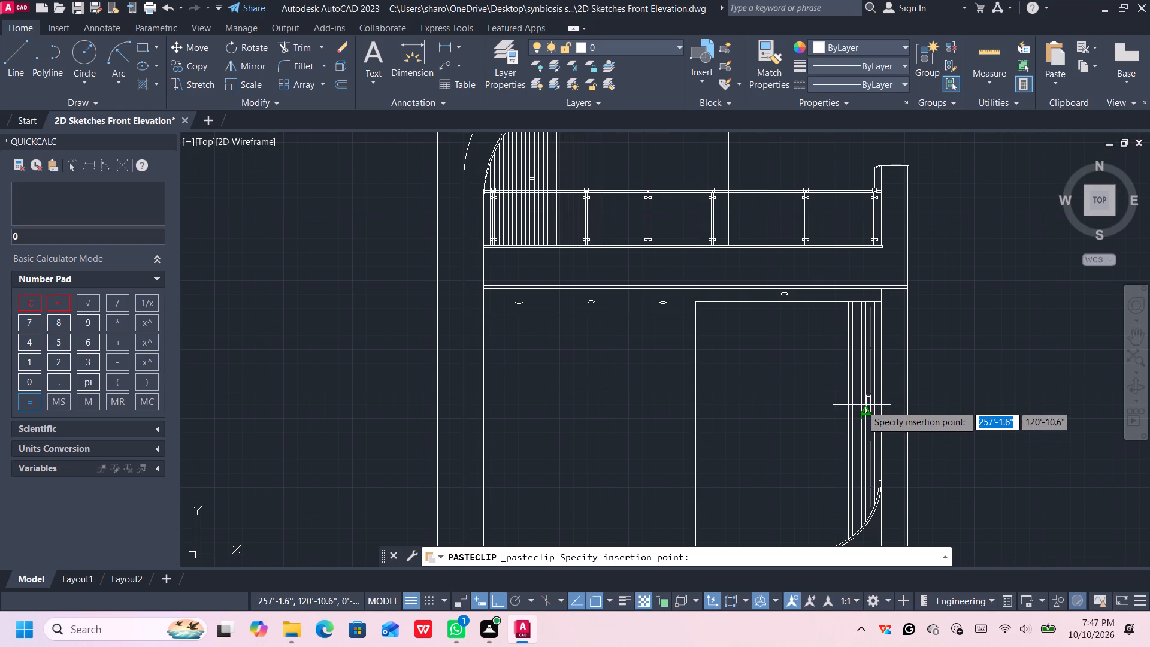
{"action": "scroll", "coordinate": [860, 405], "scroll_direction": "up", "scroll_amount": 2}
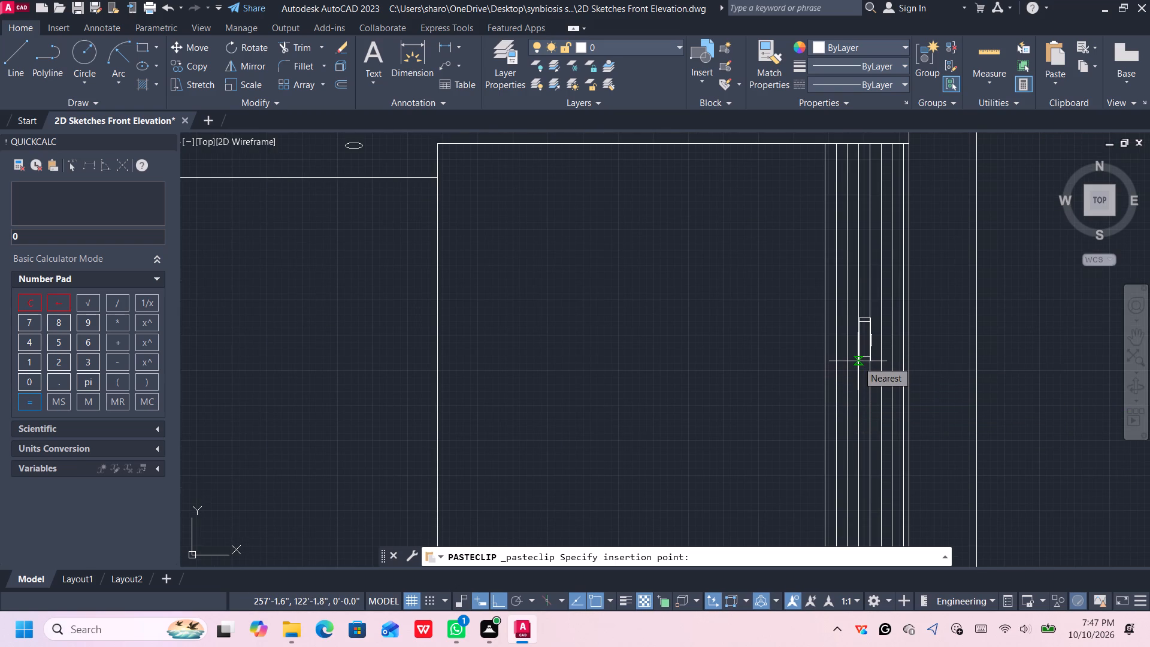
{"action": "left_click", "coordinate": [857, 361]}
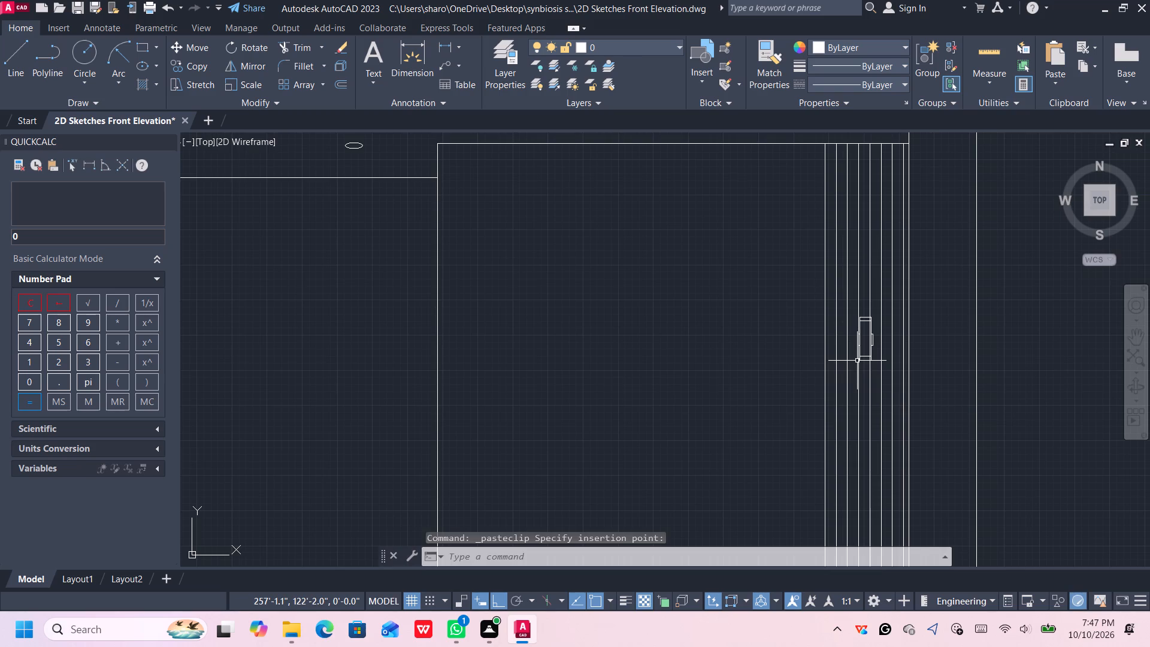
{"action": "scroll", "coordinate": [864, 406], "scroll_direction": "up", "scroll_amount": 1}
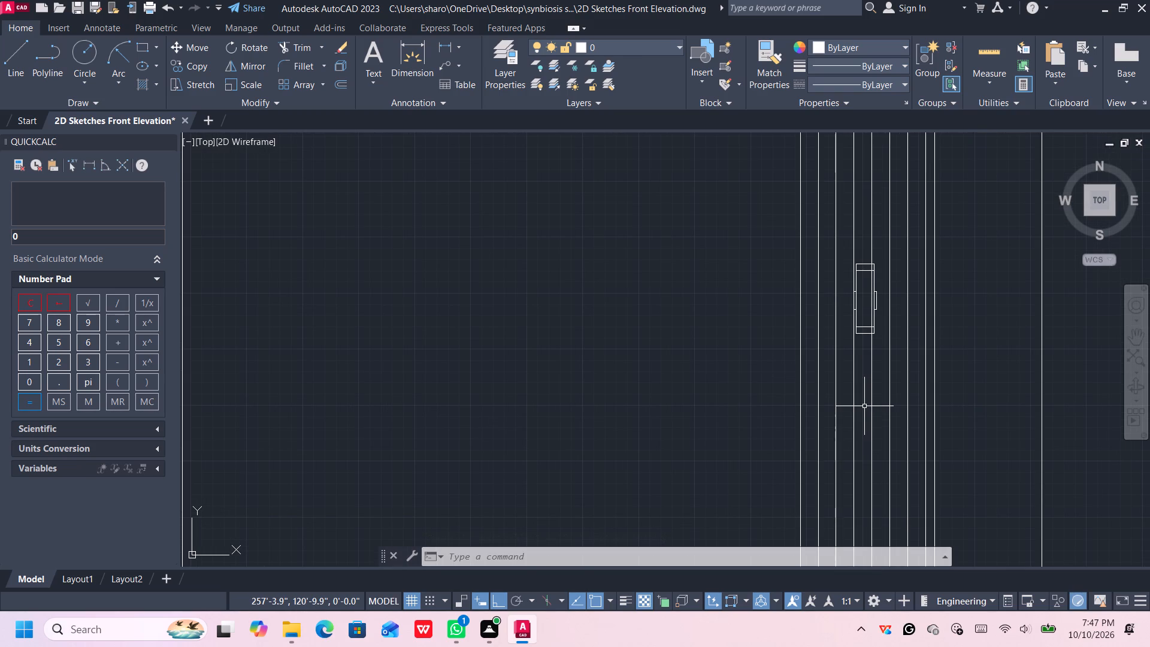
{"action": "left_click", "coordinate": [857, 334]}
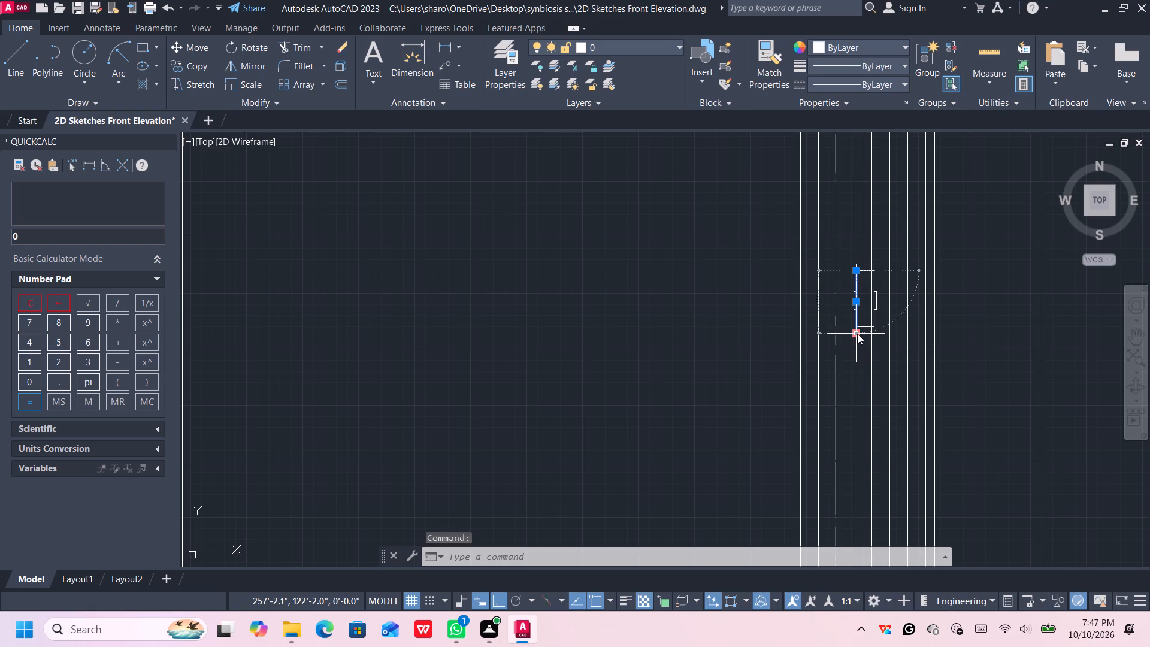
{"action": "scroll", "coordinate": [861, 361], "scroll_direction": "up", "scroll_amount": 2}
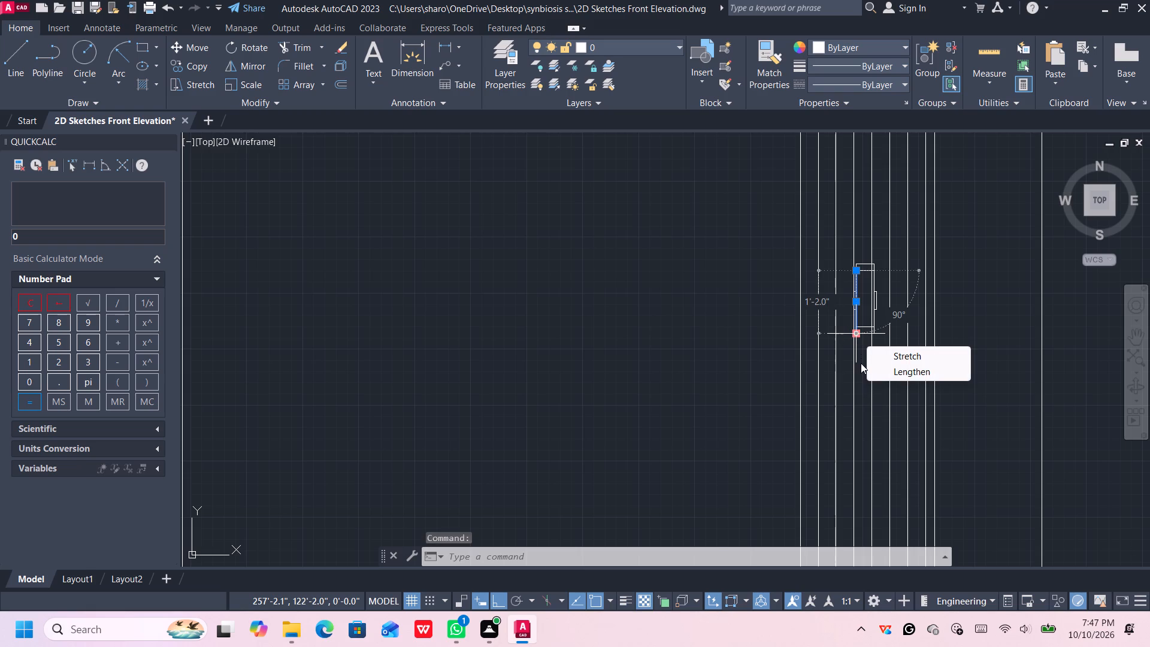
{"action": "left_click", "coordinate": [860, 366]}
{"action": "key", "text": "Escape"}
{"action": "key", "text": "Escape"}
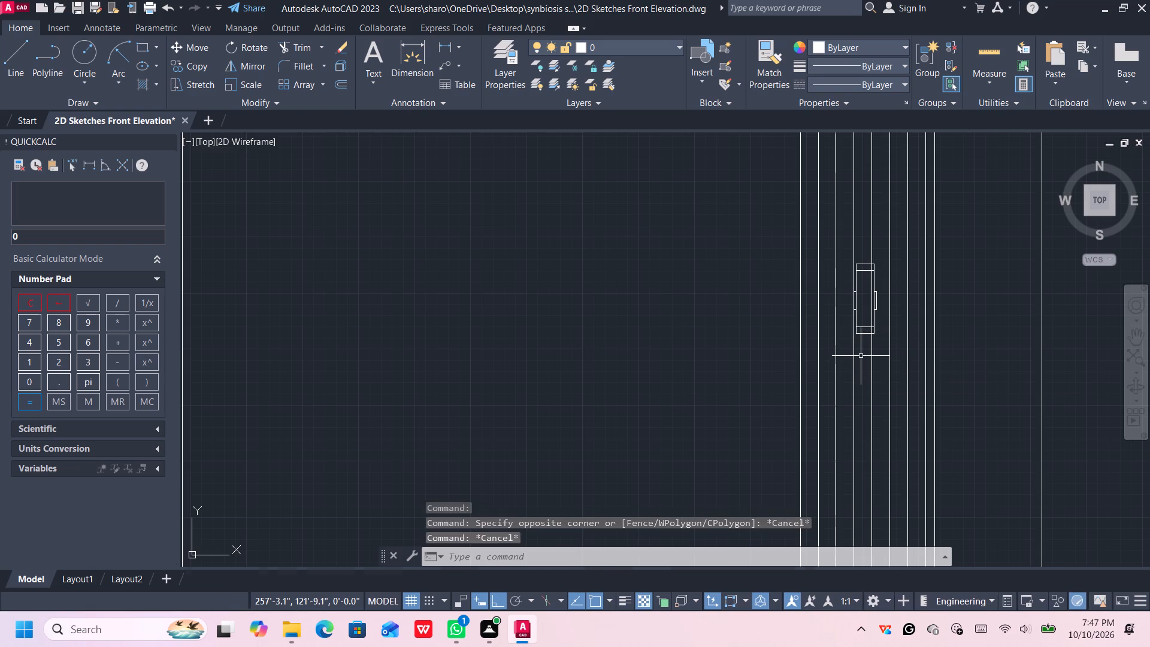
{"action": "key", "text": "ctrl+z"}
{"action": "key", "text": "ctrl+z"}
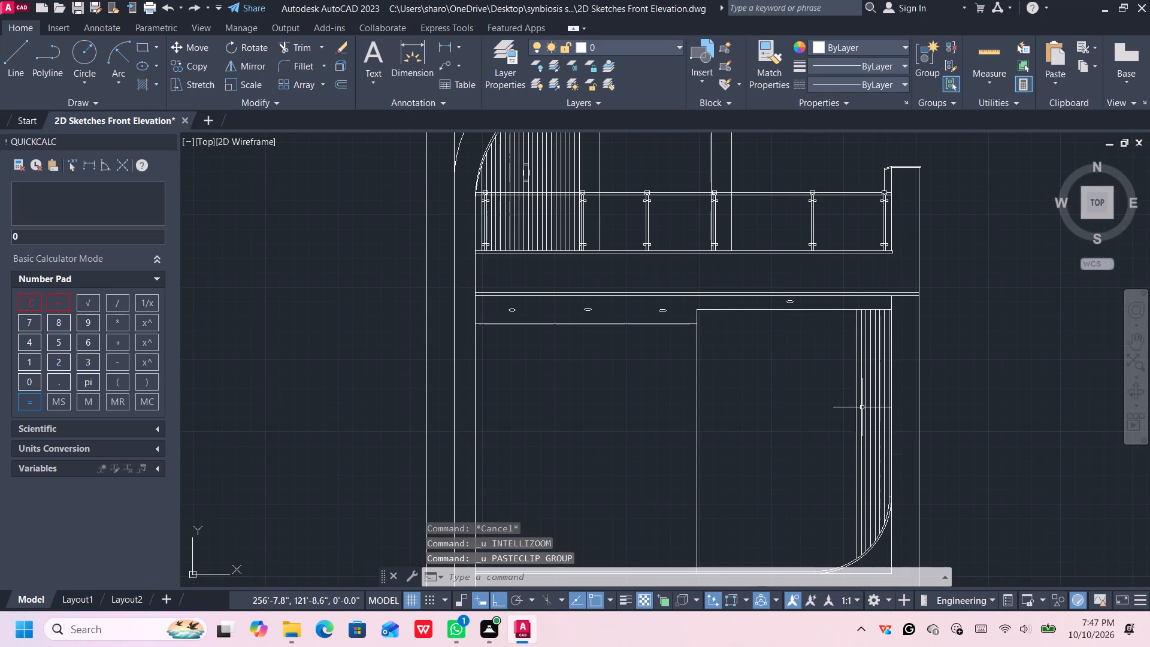
Paste the wall fixture onto the lower floor's slatted panel, with its base on a middle slat line in the panel's upper part.
{"action": "key", "text": "ctrl+v"}
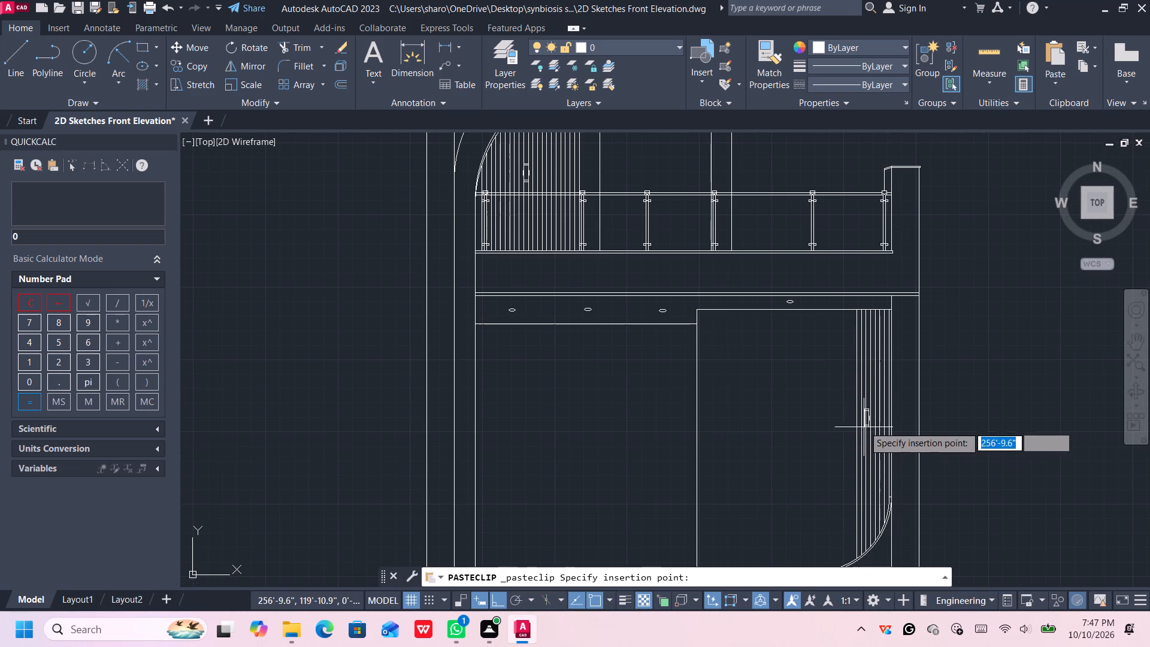
{"action": "scroll", "coordinate": [871, 412], "scroll_direction": "up", "scroll_amount": 2}
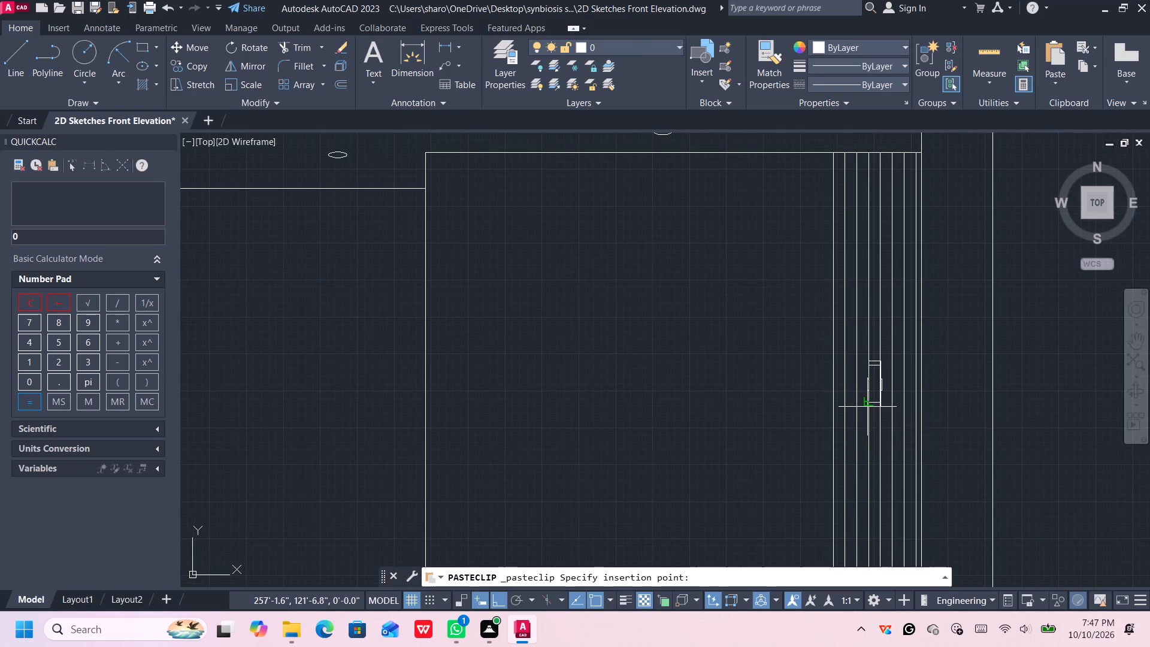
{"action": "left_click", "coordinate": [867, 335]}
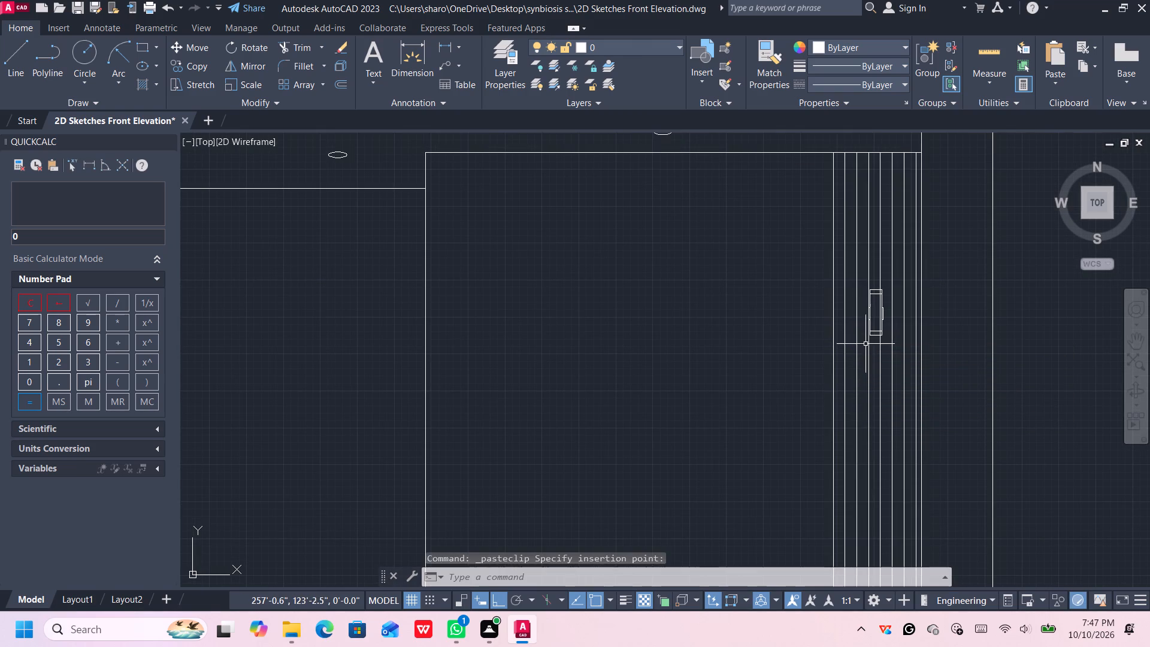
Examine the lower floor's opening, its bottom sill line and the slatted panel with the curved corner.
{"action": "scroll", "coordinate": [906, 345], "scroll_direction": "down", "scroll_amount": 5}
{"action": "middle_click_drag", "start_coordinate": [943, 411], "coordinate": [940, 378]}
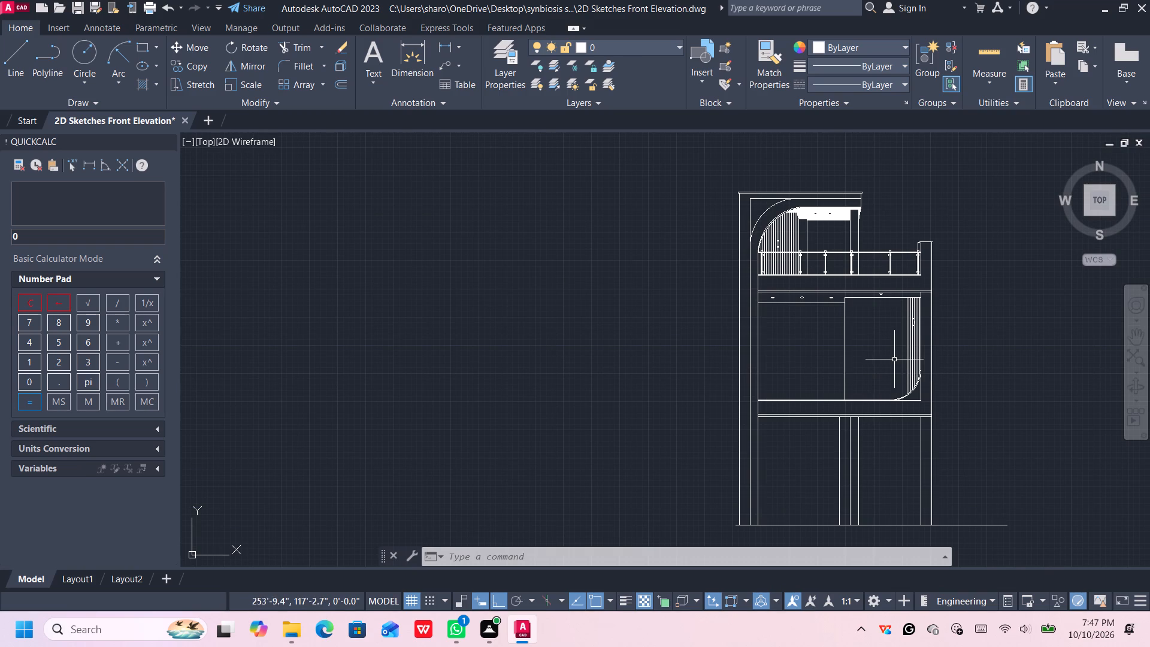
{"action": "middle_click", "coordinate": [893, 375]}
{"action": "scroll", "coordinate": [895, 380], "scroll_direction": "up", "scroll_amount": 1}
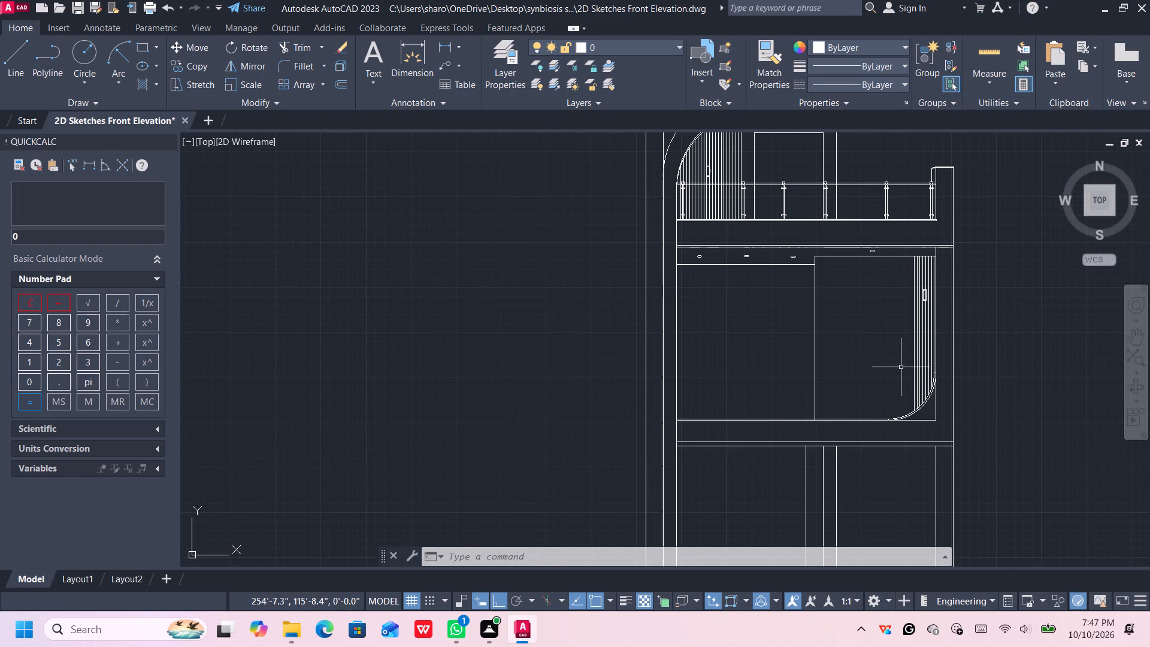
{"action": "scroll", "coordinate": [894, 399], "scroll_direction": "up", "scroll_amount": 1}
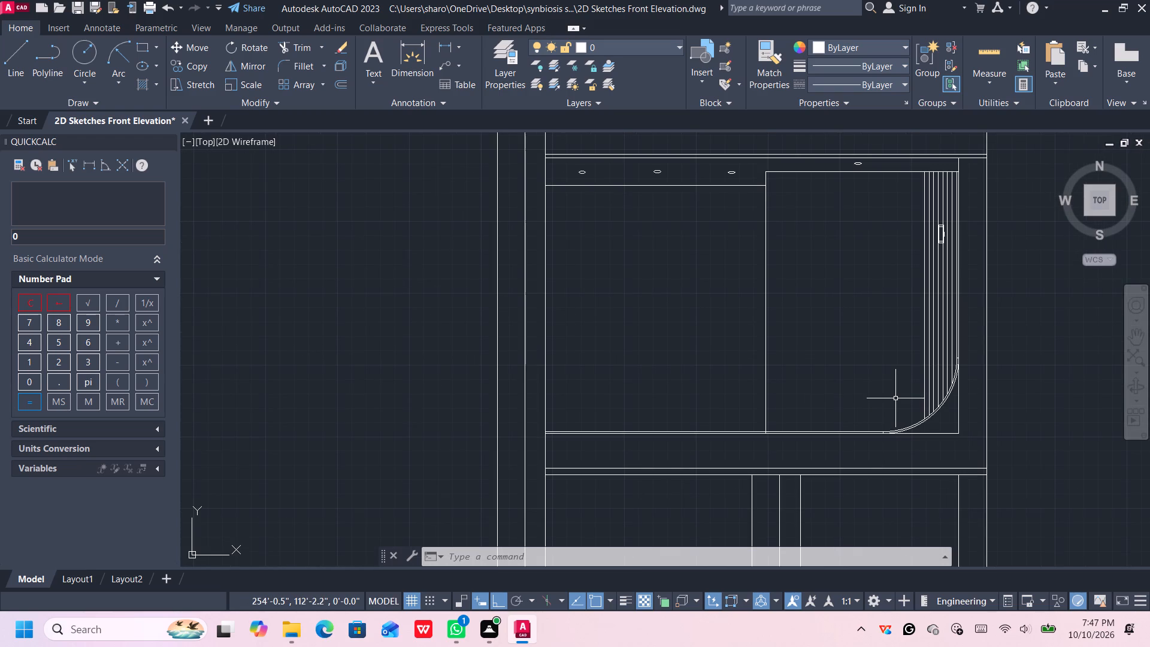
{"action": "left_click", "coordinate": [718, 431]}
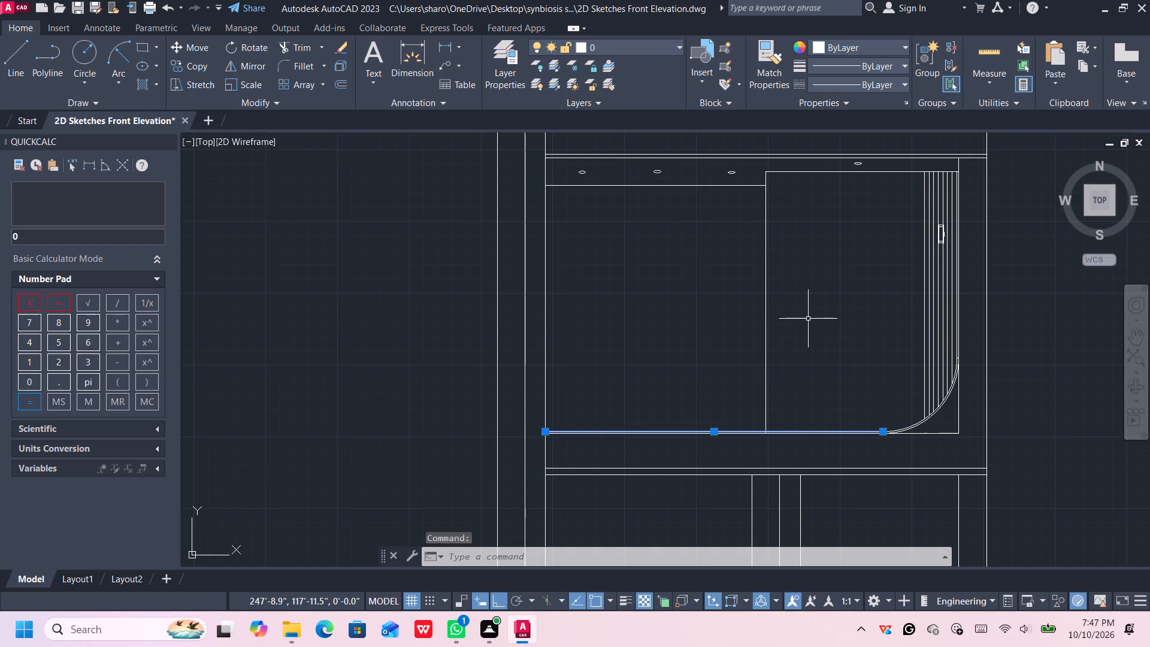
{"action": "scroll", "coordinate": [806, 320], "scroll_direction": "up", "scroll_amount": 1}
{"action": "middle_click_drag", "start_coordinate": [798, 321], "coordinate": [764, 347]}
{"action": "scroll", "coordinate": [773, 342], "scroll_direction": "up", "scroll_amount": 1}
{"action": "scroll", "coordinate": [773, 342], "scroll_direction": "down", "scroll_amount": 1}
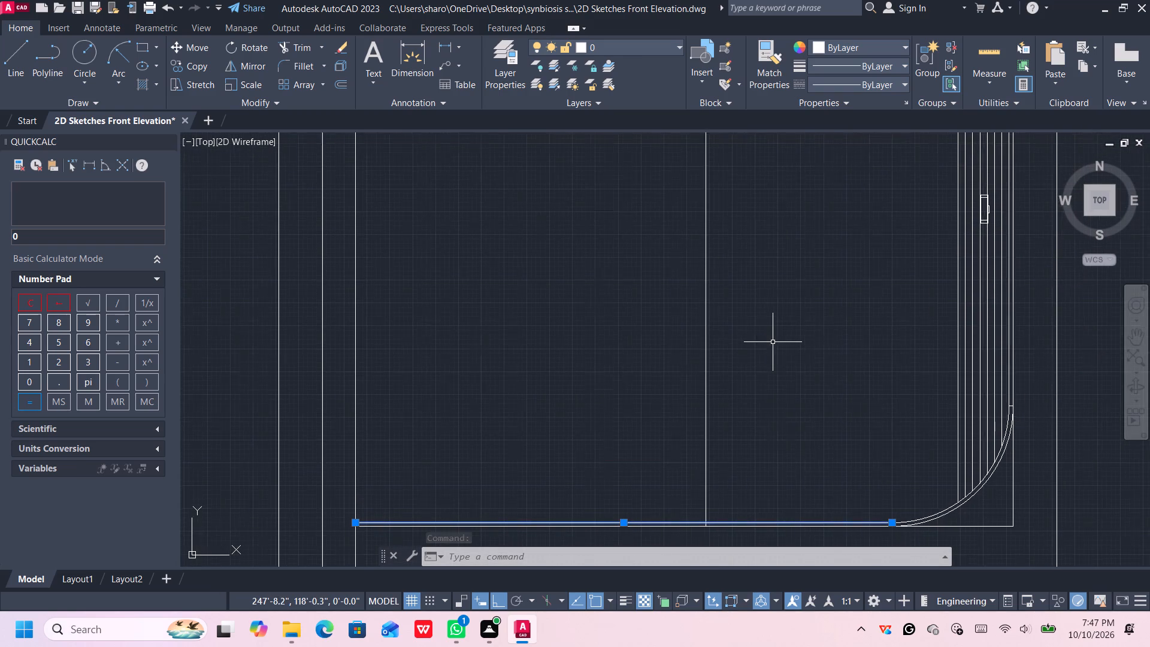
{"action": "scroll", "coordinate": [773, 342], "scroll_direction": "down", "scroll_amount": 4}
{"action": "scroll", "coordinate": [773, 346], "scroll_direction": "up", "scroll_amount": 1}
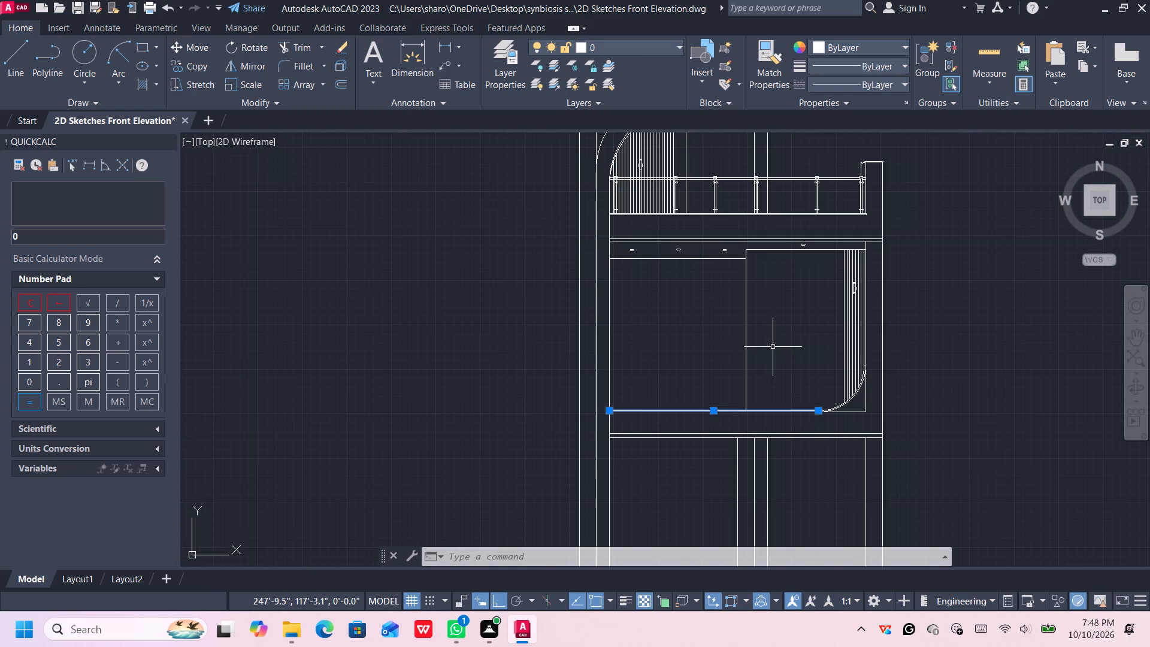
{"action": "key", "text": "Escape"}
Offset the leftmost slat line of the lower slatted panel 1' to the left, into the opening.
{"action": "scroll", "coordinate": [850, 342], "scroll_direction": "up", "scroll_amount": 2}
{"action": "left_click", "coordinate": [831, 332]}
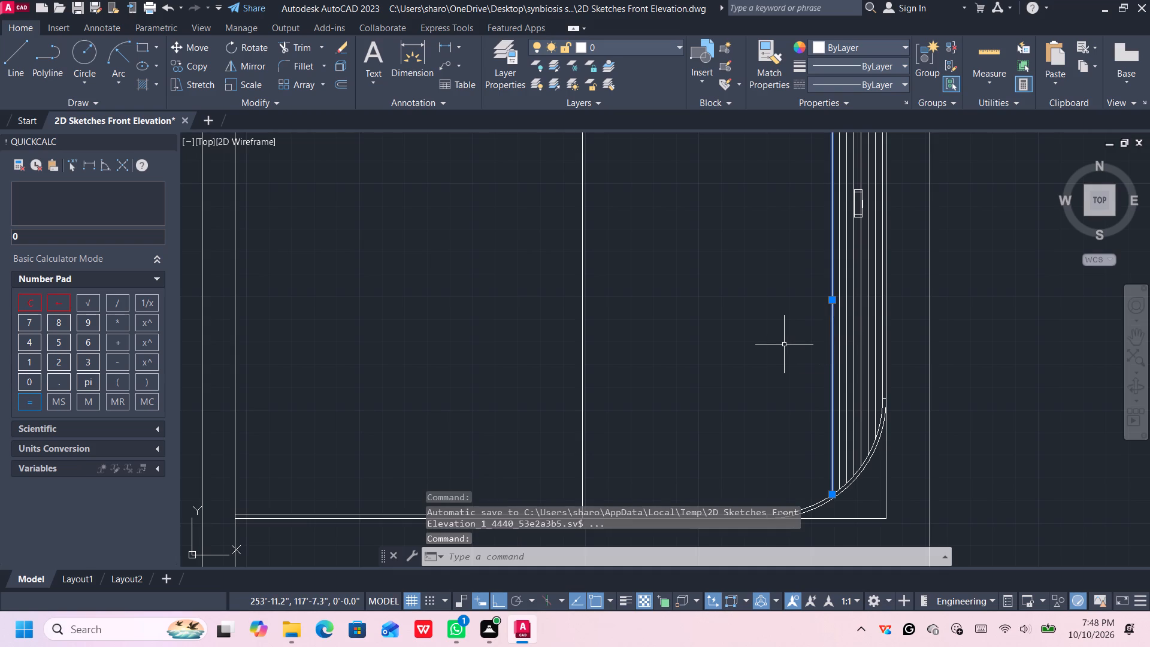
{"action": "key", "text": "o"}
{"action": "key", "text": "Return"}
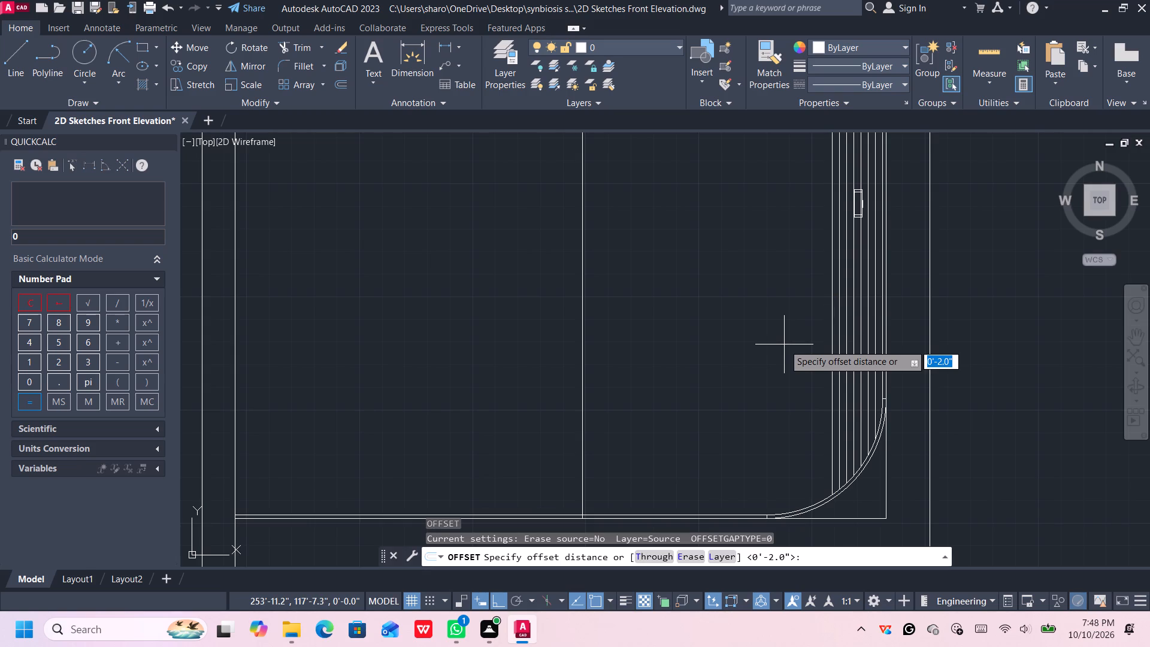
{"action": "left_click", "coordinate": [831, 310]}
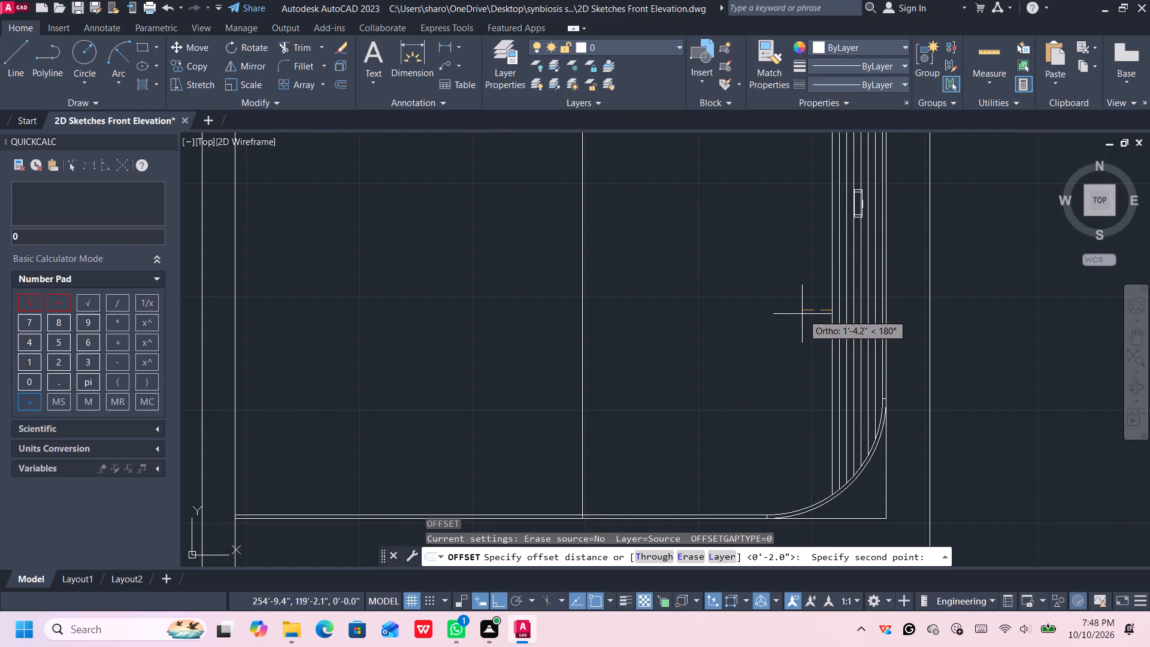
{"action": "type", "text": "1'"}
{"action": "key", "text": "Return"}
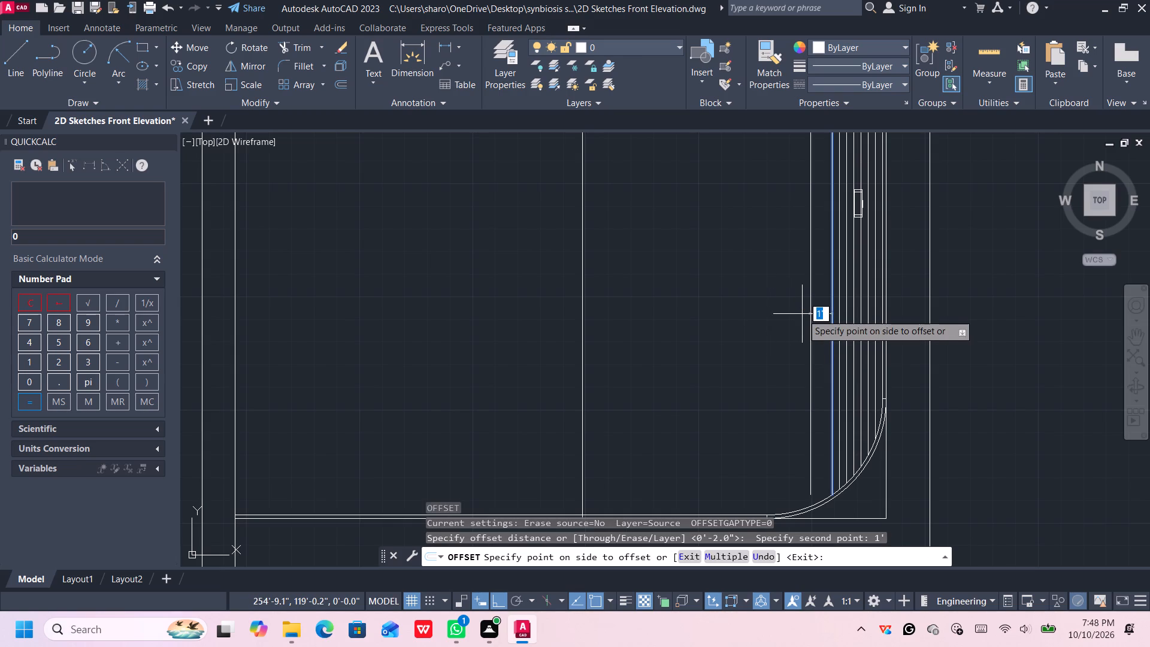
{"action": "left_click", "coordinate": [802, 314]}
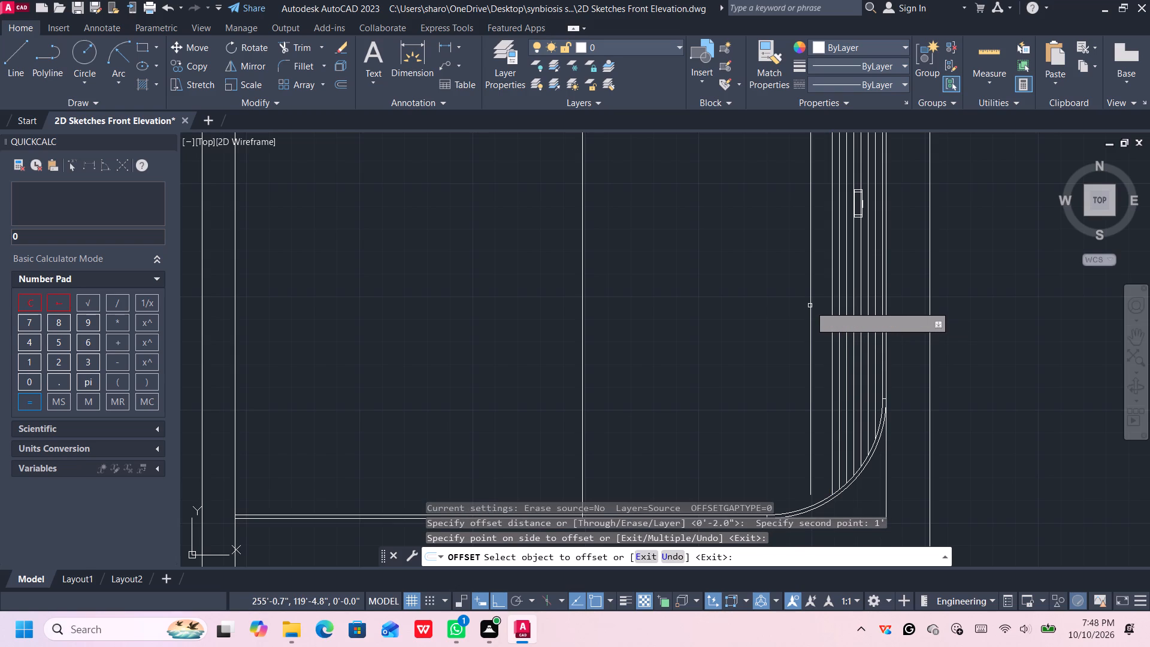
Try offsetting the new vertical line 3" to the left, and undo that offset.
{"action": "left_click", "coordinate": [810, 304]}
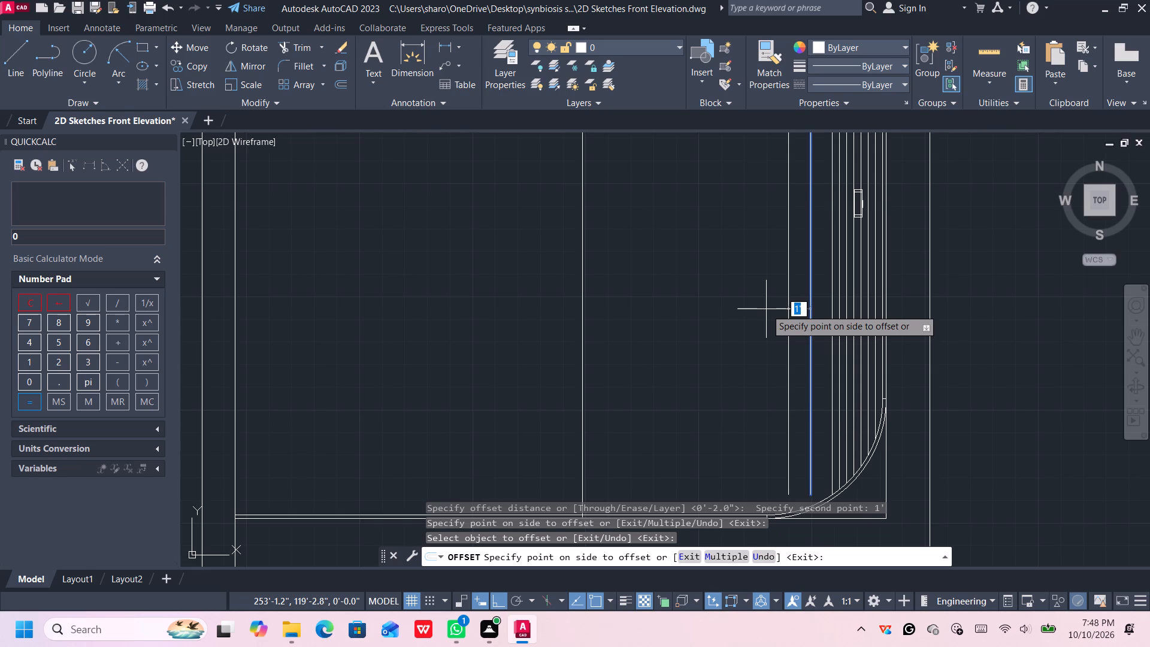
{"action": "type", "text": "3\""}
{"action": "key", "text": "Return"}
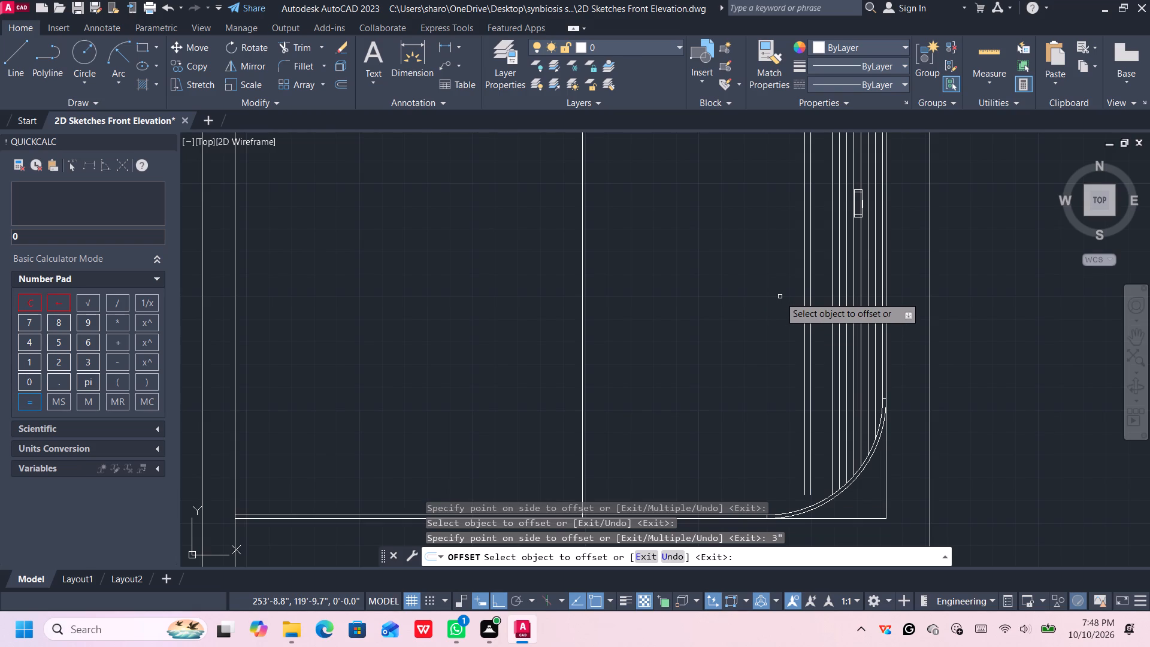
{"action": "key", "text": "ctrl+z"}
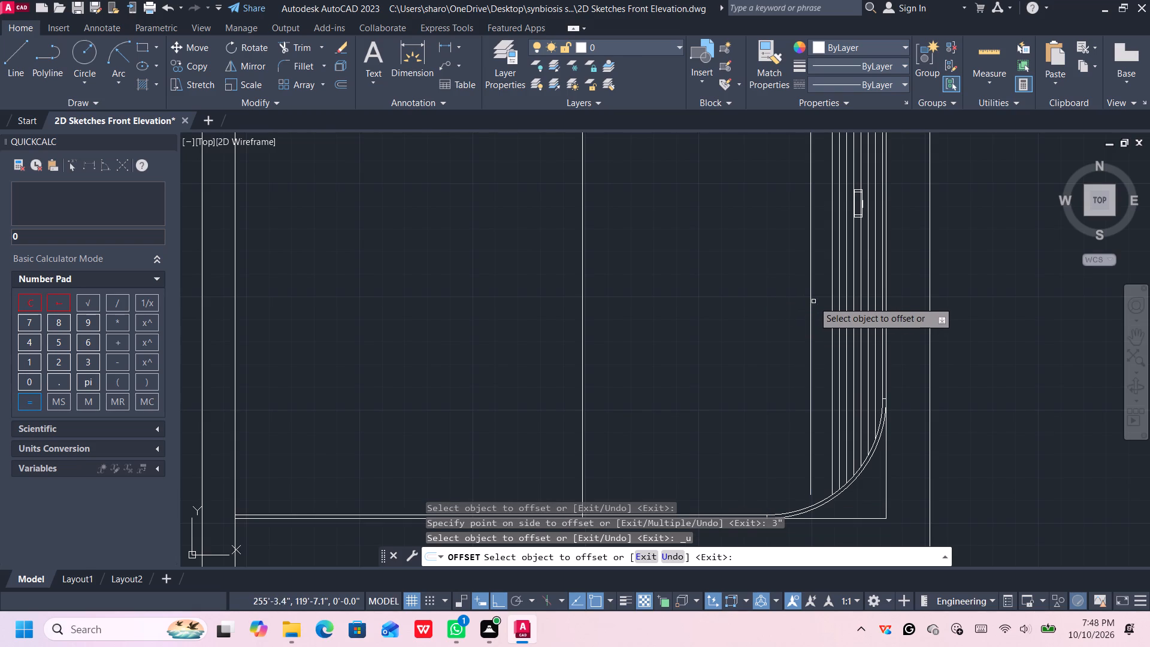
Offset the vertical line beside the lower slats 4" to the left, and offset the resulting line another 1" to the left.
{"action": "left_click", "coordinate": [810, 298]}
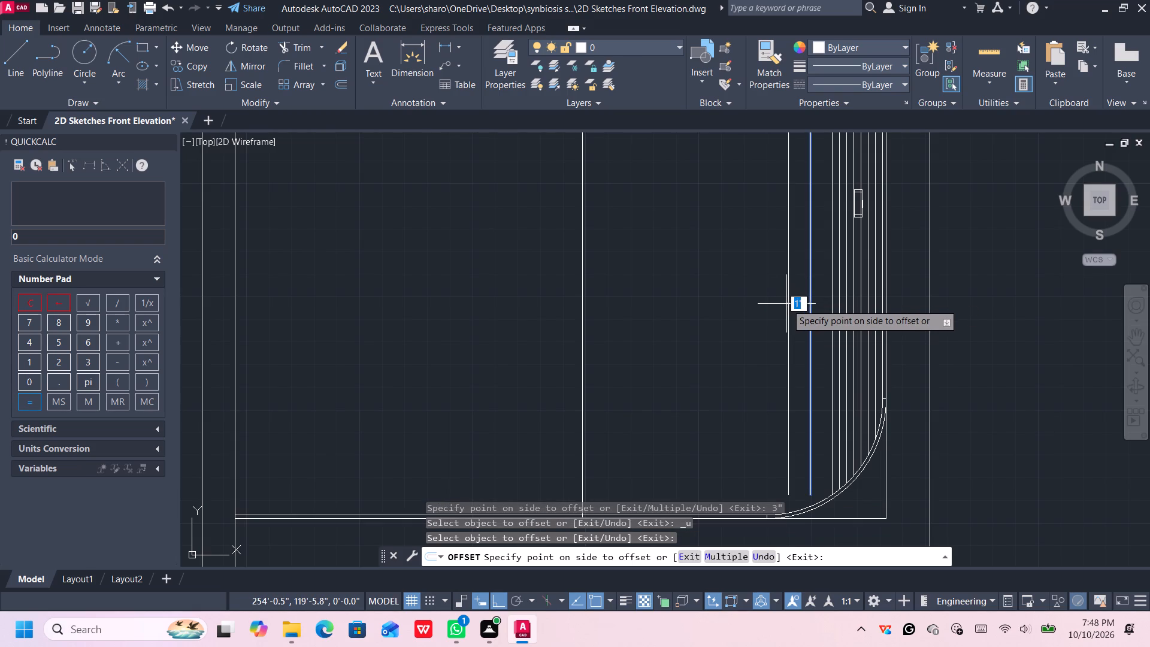
{"action": "type", "text": "4\""}
{"action": "key", "text": "Return"}
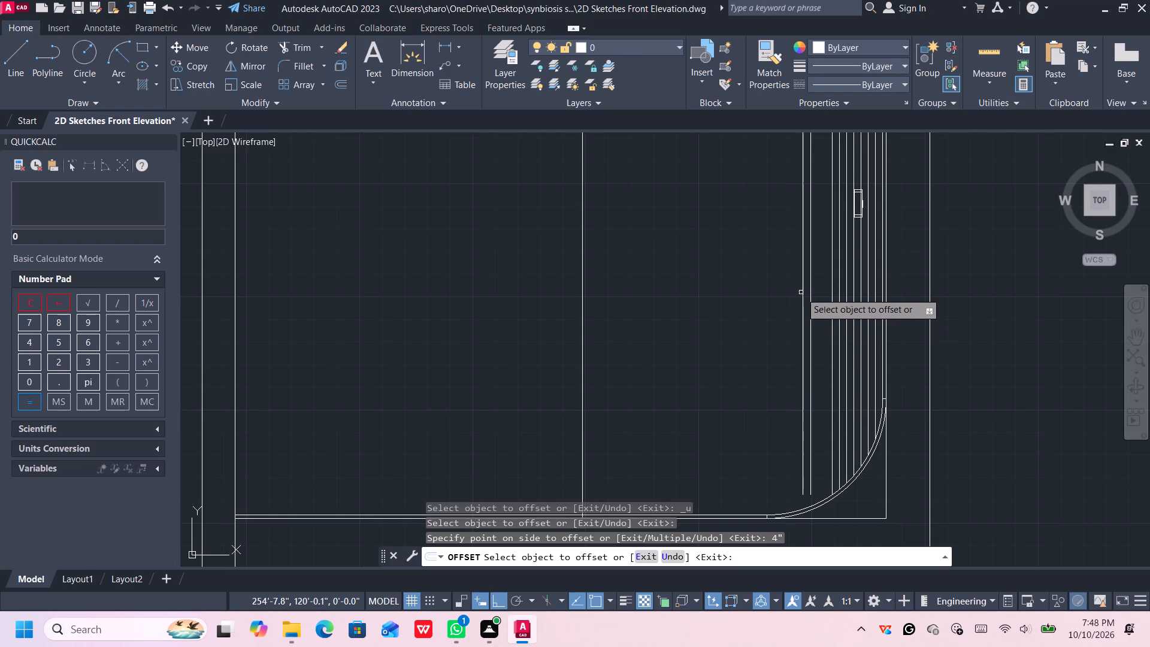
{"action": "scroll", "coordinate": [801, 295], "scroll_direction": "up", "scroll_amount": 2}
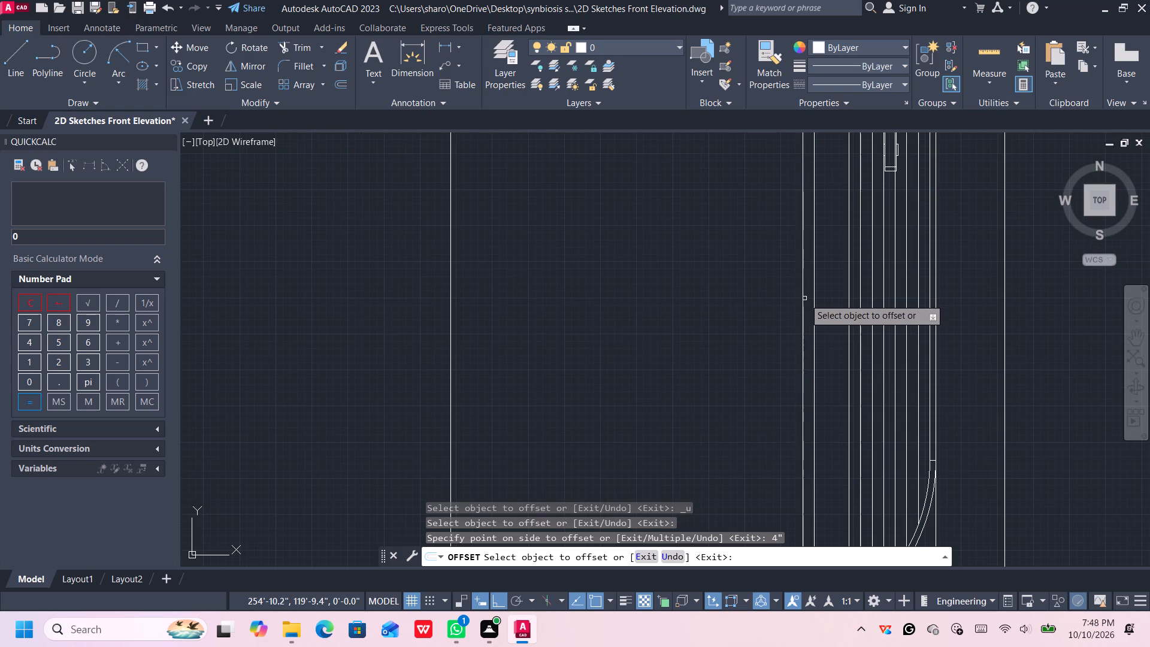
{"action": "left_click", "coordinate": [802, 298]}
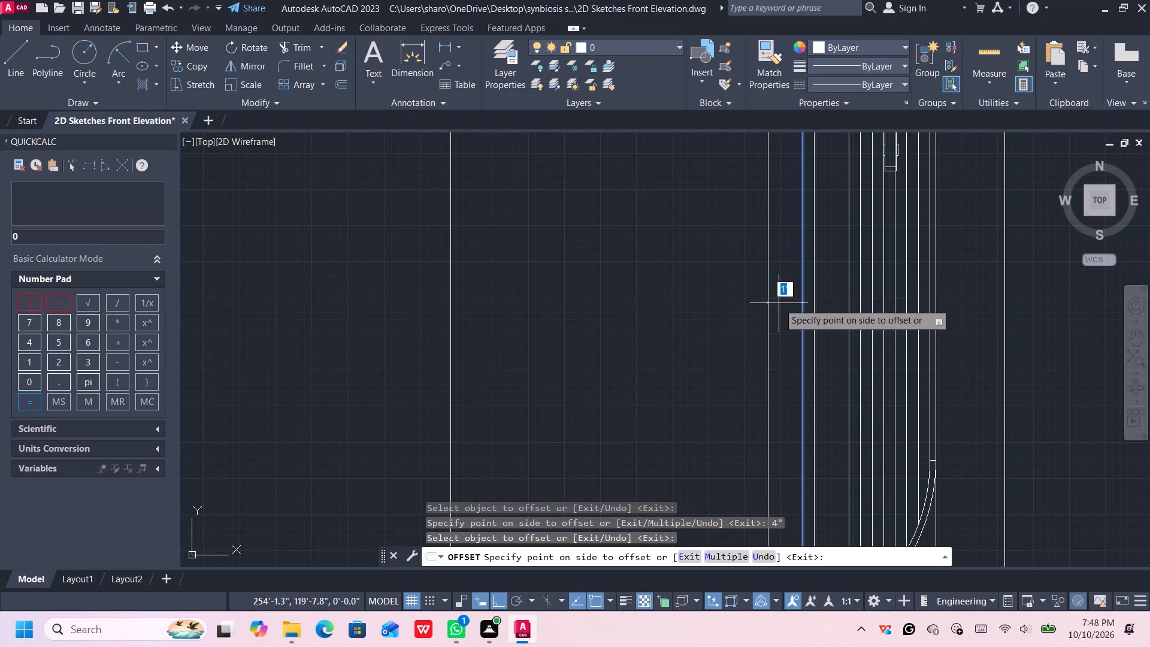
{"action": "type", "text": "1\""}
{"action": "key", "text": "Return"}
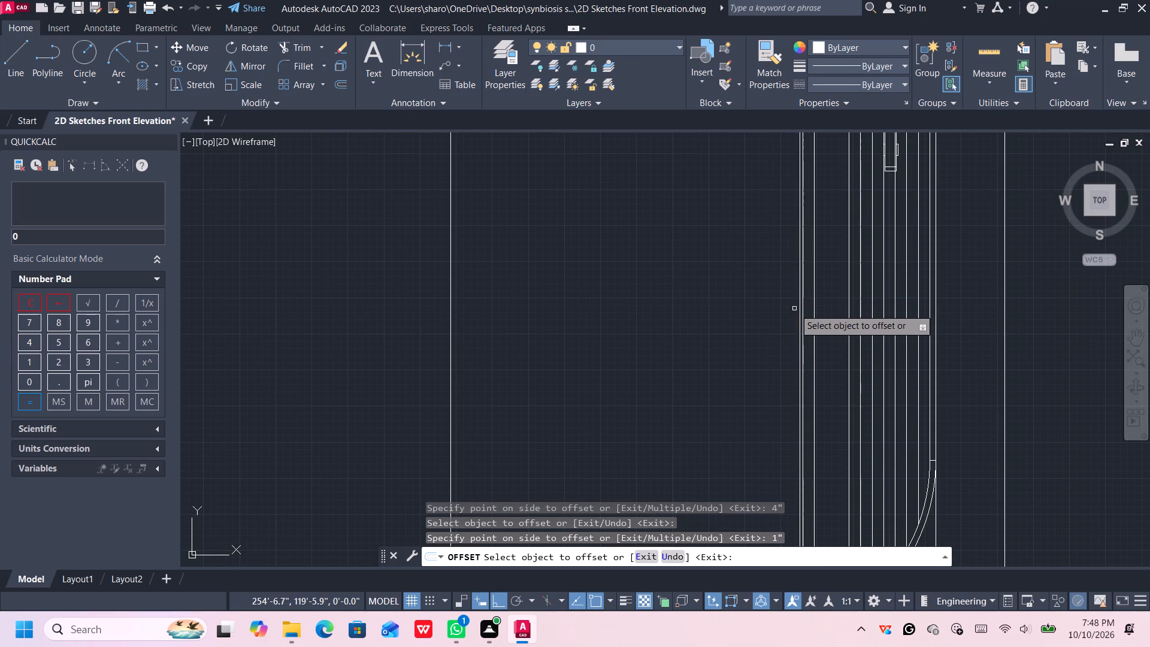
Offset the leftmost vertical frame line beside the lower slats 4" to the left.
{"action": "left_click", "coordinate": [798, 313]}
{"action": "type", "text": "4\""}
{"action": "key", "text": "Return"}
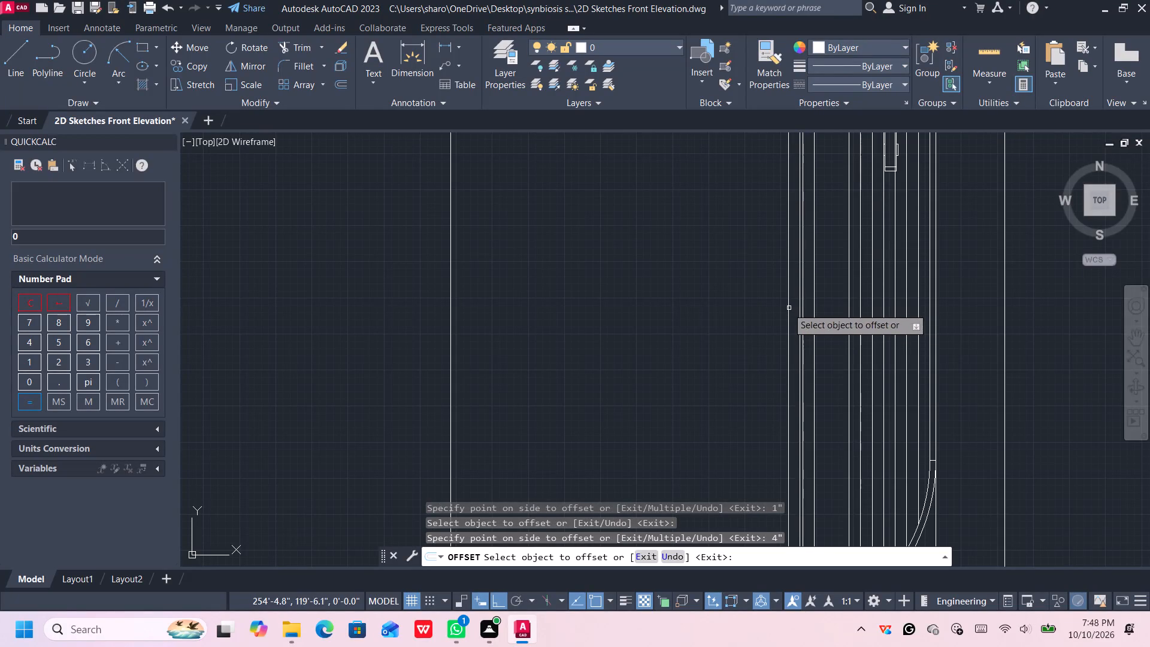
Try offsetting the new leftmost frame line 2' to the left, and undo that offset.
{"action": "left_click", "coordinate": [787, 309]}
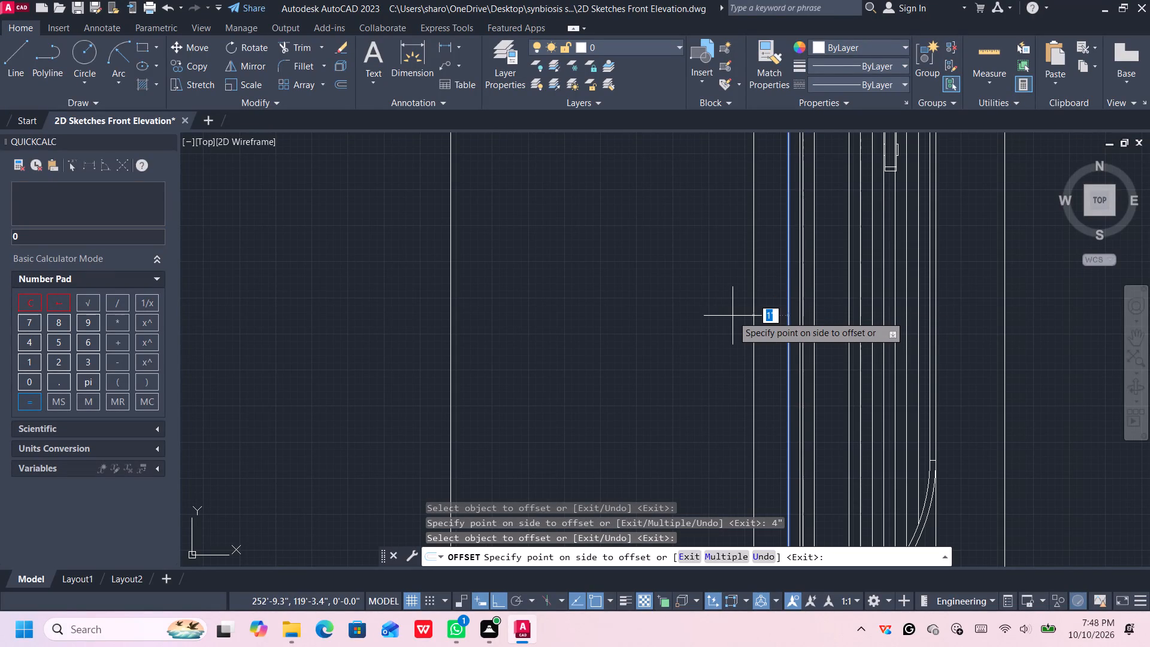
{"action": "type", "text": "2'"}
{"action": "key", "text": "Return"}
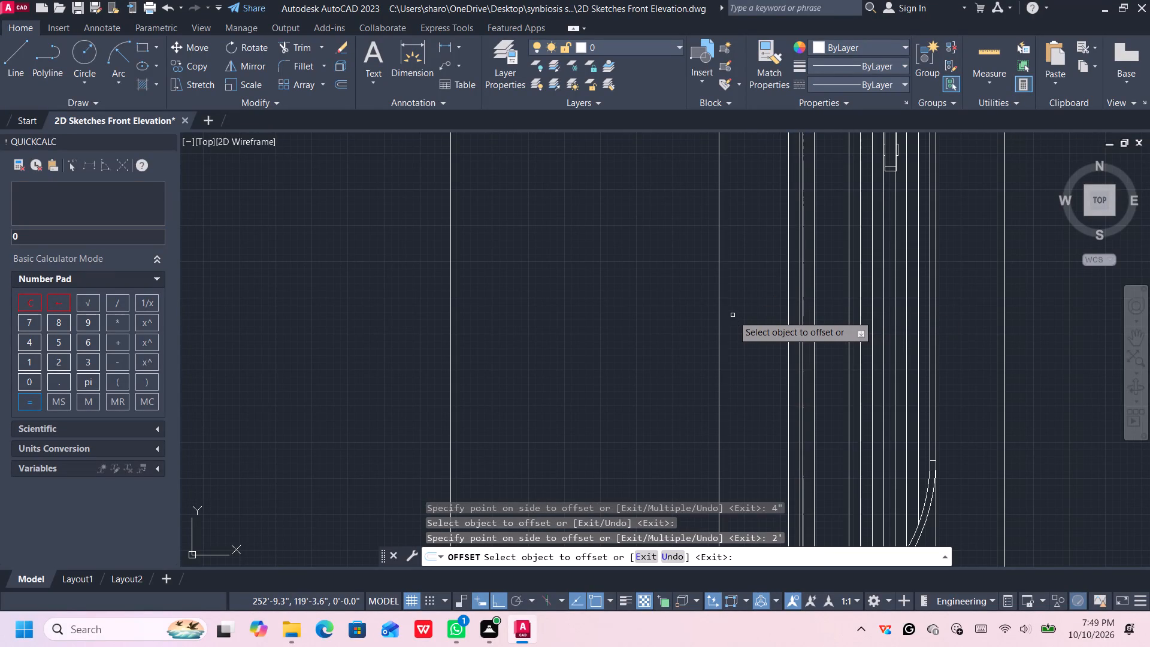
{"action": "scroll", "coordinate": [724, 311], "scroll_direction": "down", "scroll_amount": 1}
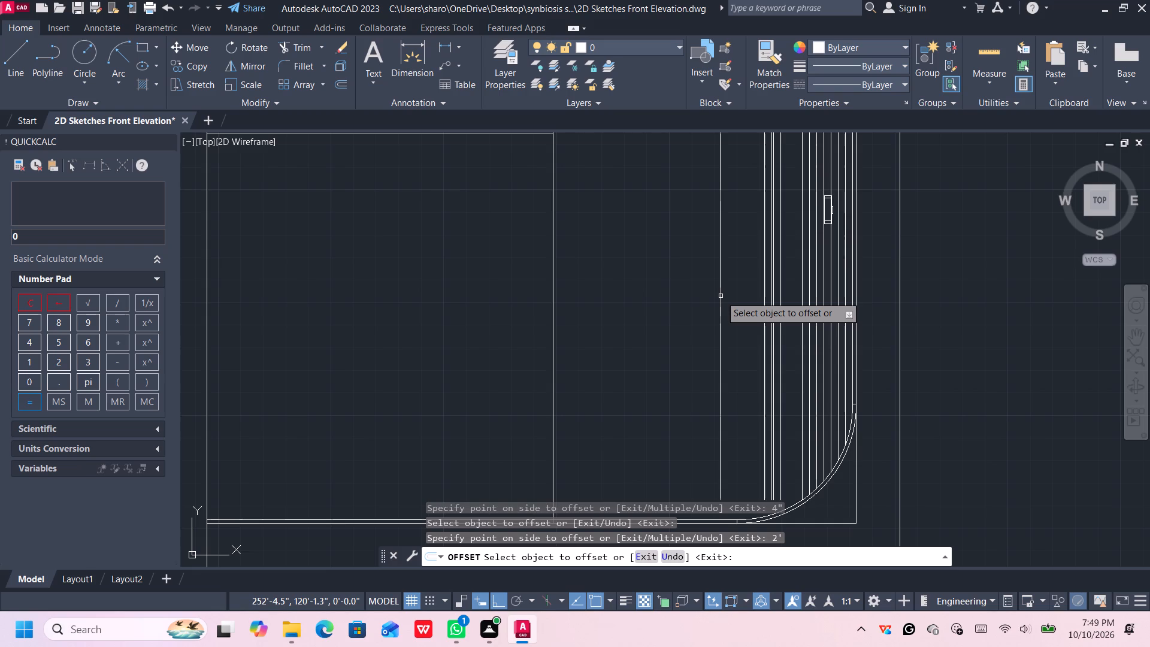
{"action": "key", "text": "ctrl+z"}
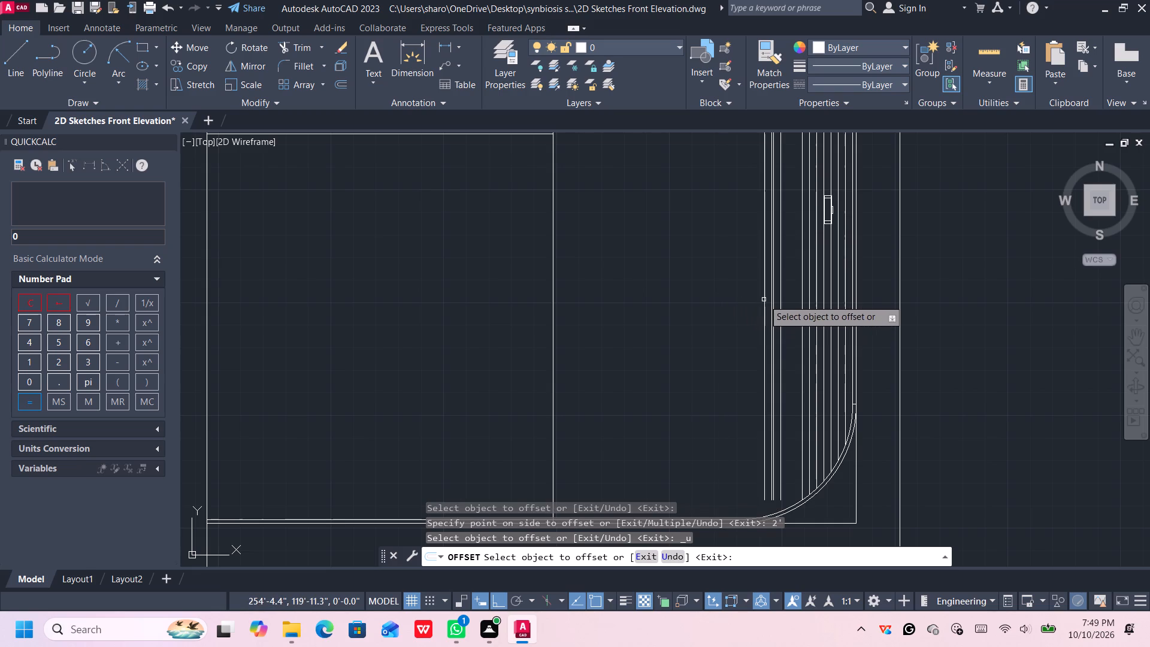
Offset the leftmost frame line 3' to the left into the opening, and offset the resulting line another 4" to the left.
{"action": "left_click", "coordinate": [764, 300]}
{"action": "type", "text": "3'"}
{"action": "key", "text": "Return"}
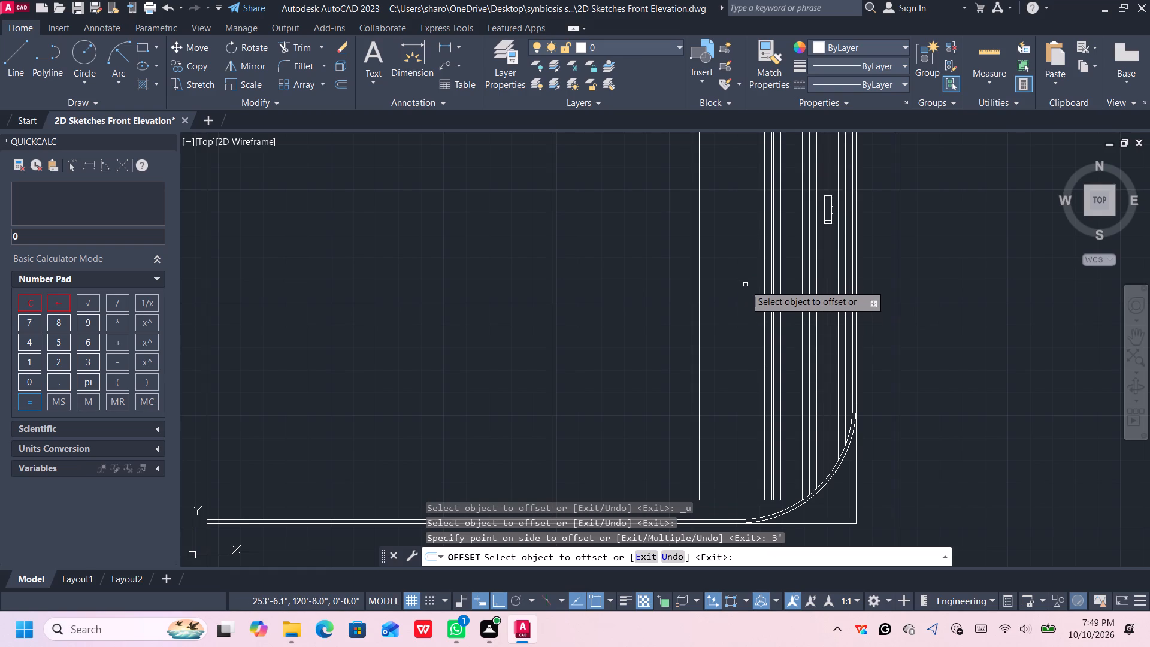
{"action": "scroll", "coordinate": [722, 278], "scroll_direction": "down", "scroll_amount": 1}
{"action": "scroll", "coordinate": [721, 274], "scroll_direction": "up", "scroll_amount": 1}
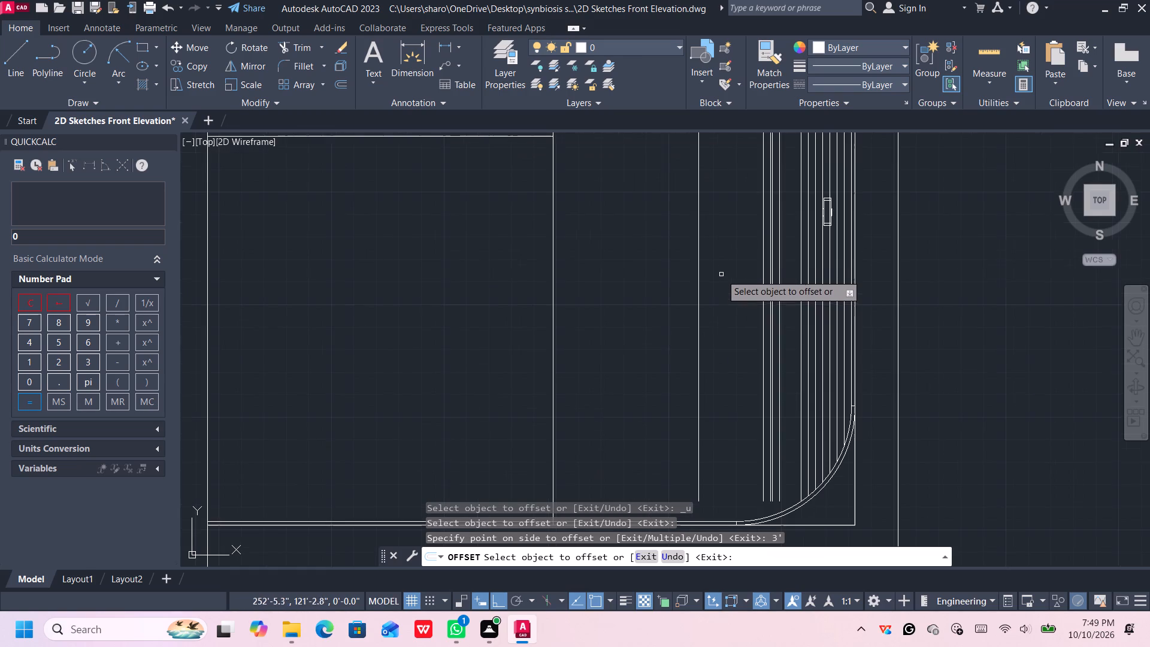
{"action": "middle_click_drag", "start_coordinate": [725, 279], "coordinate": [729, 281]}
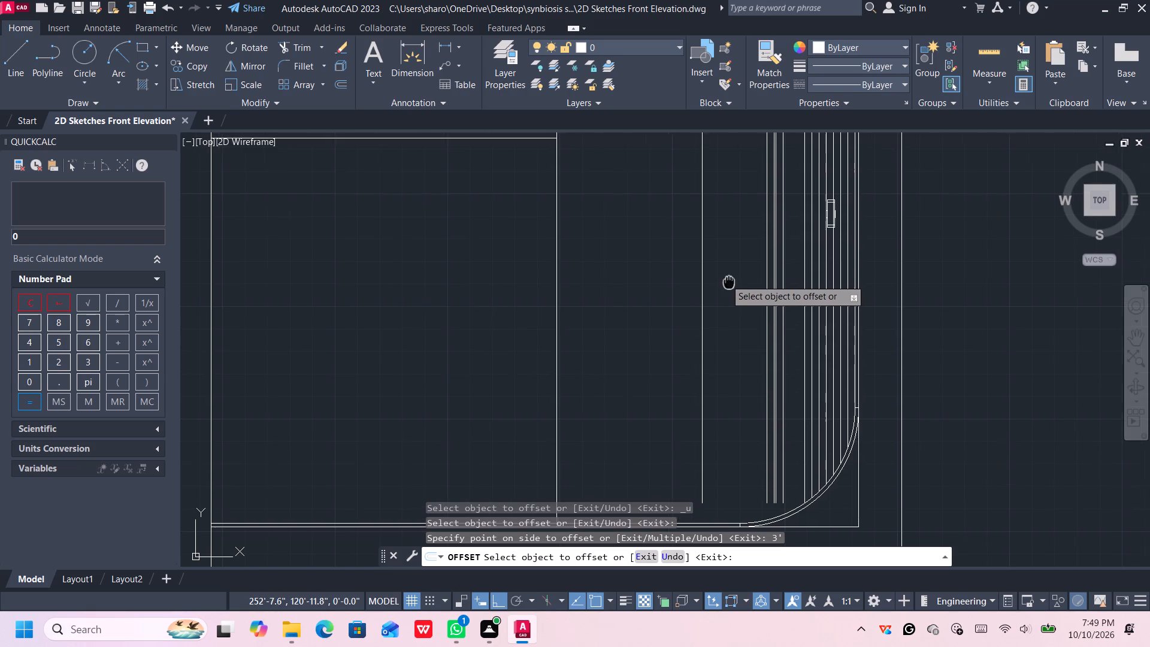
{"action": "middle_click_drag", "start_coordinate": [729, 281], "coordinate": [805, 292]}
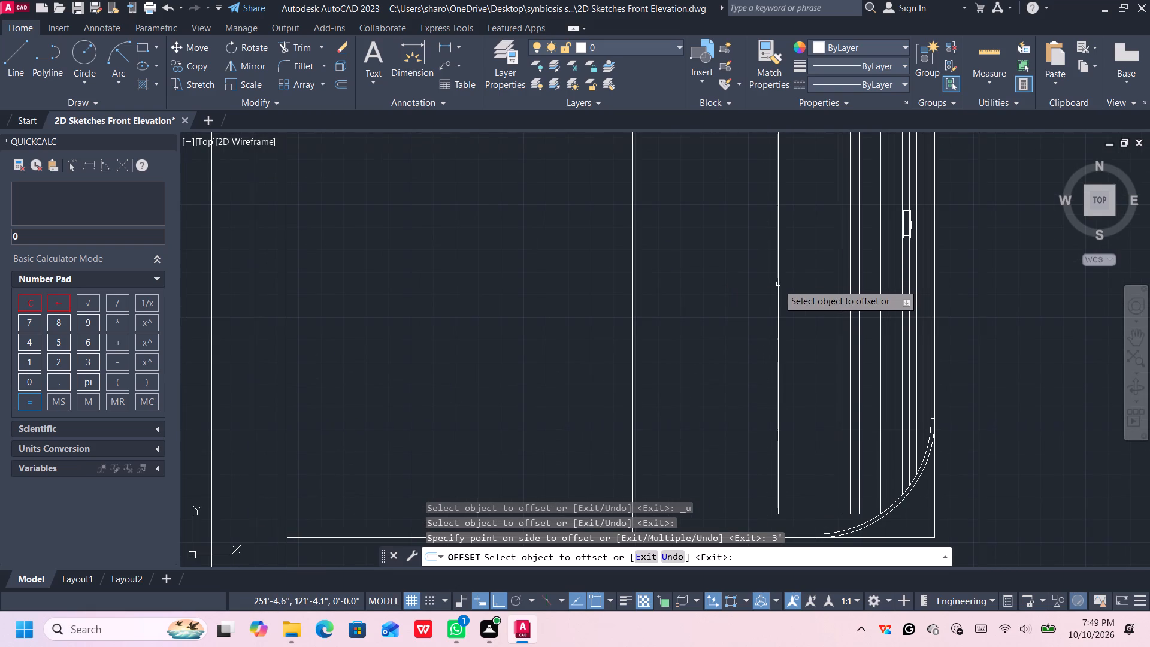
{"action": "left_click", "coordinate": [778, 284]}
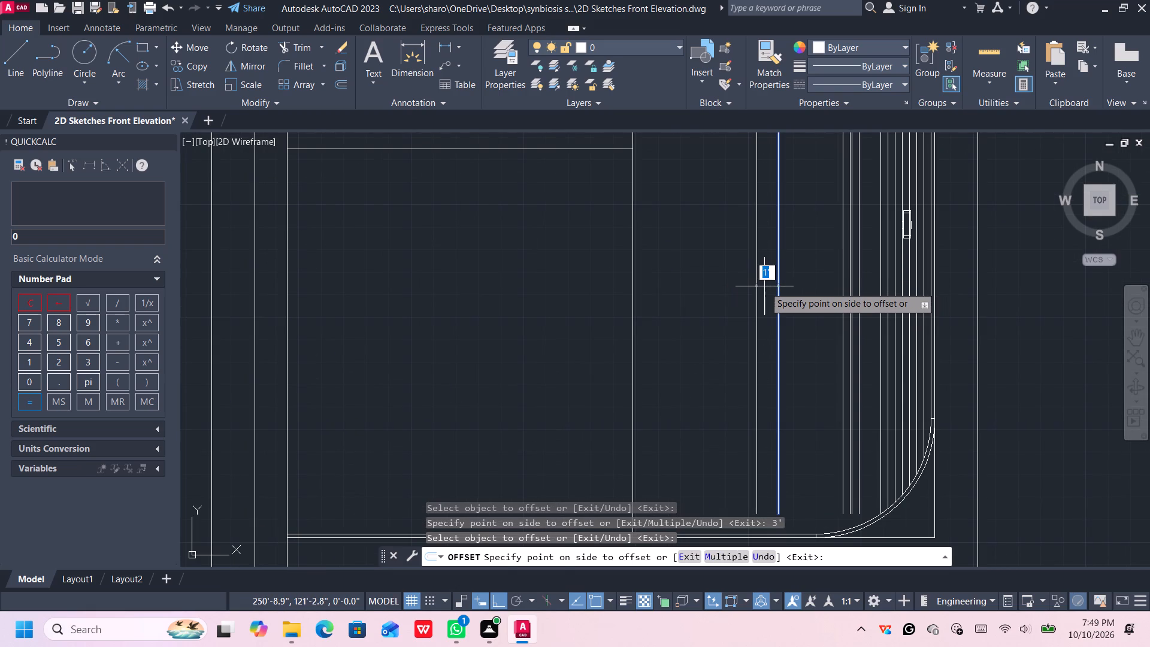
{"action": "key", "text": "4"}
{"action": "key", "text": "shift+quotedbl"}
{"action": "key", "text": "Return"}
{"action": "scroll", "coordinate": [764, 286], "scroll_direction": "up", "scroll_amount": 1}
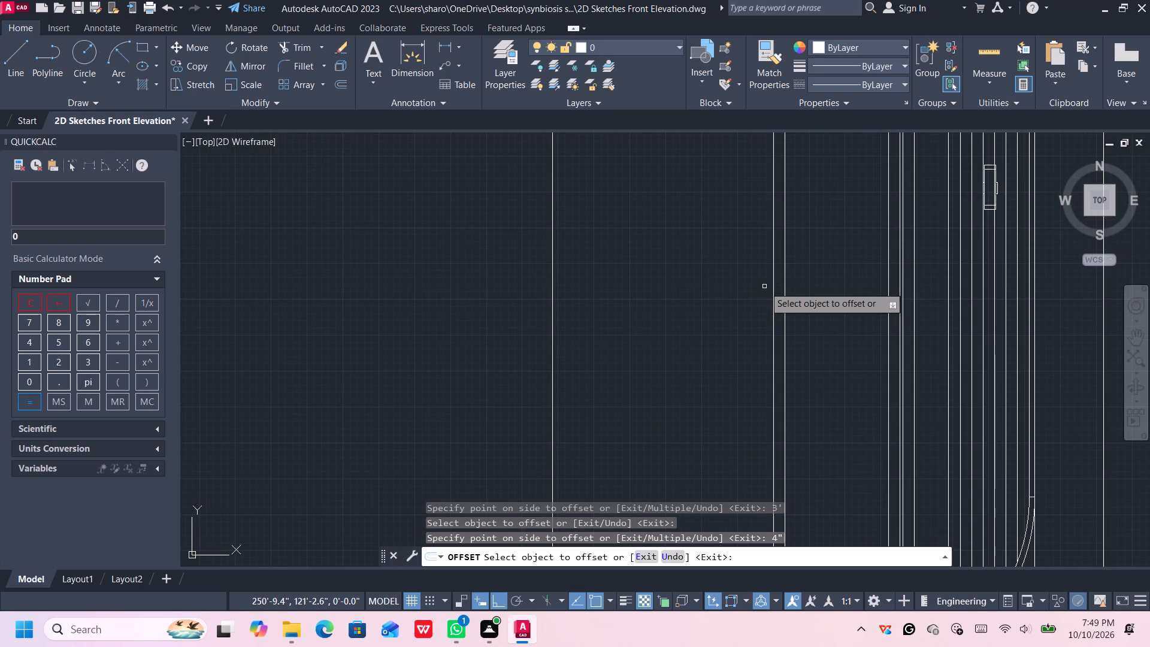
Set the offset distance to 4" and offset the leftmost line of the second vertical member to the left.
{"action": "left_click", "coordinate": [775, 279]}
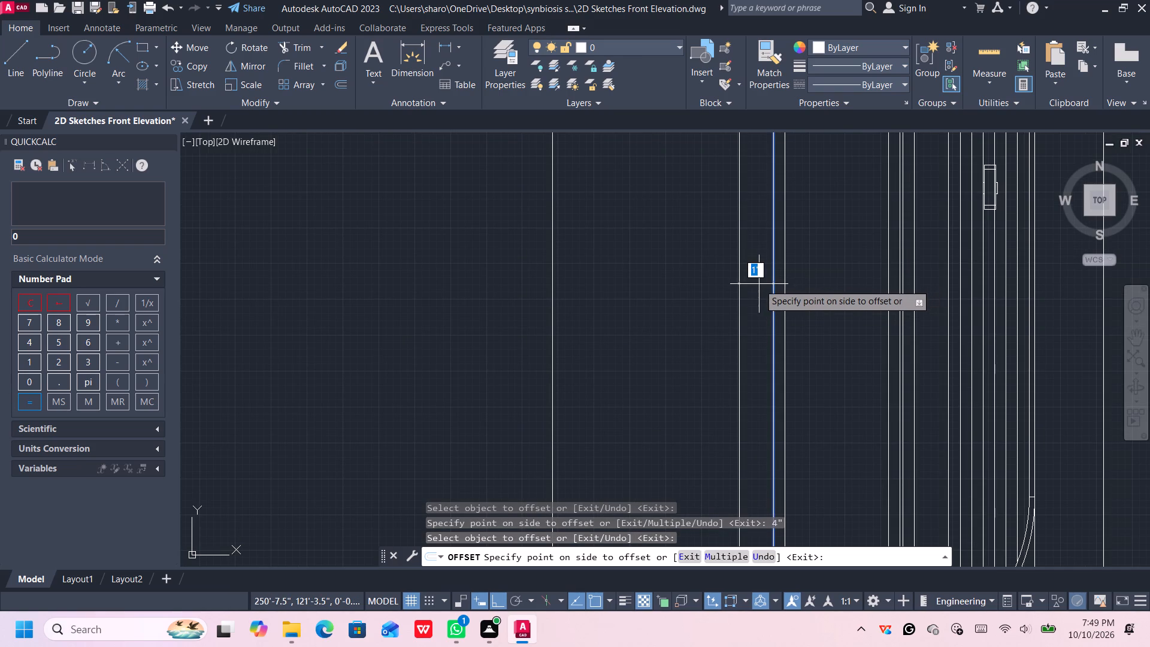
{"action": "key", "text": "Escape"}
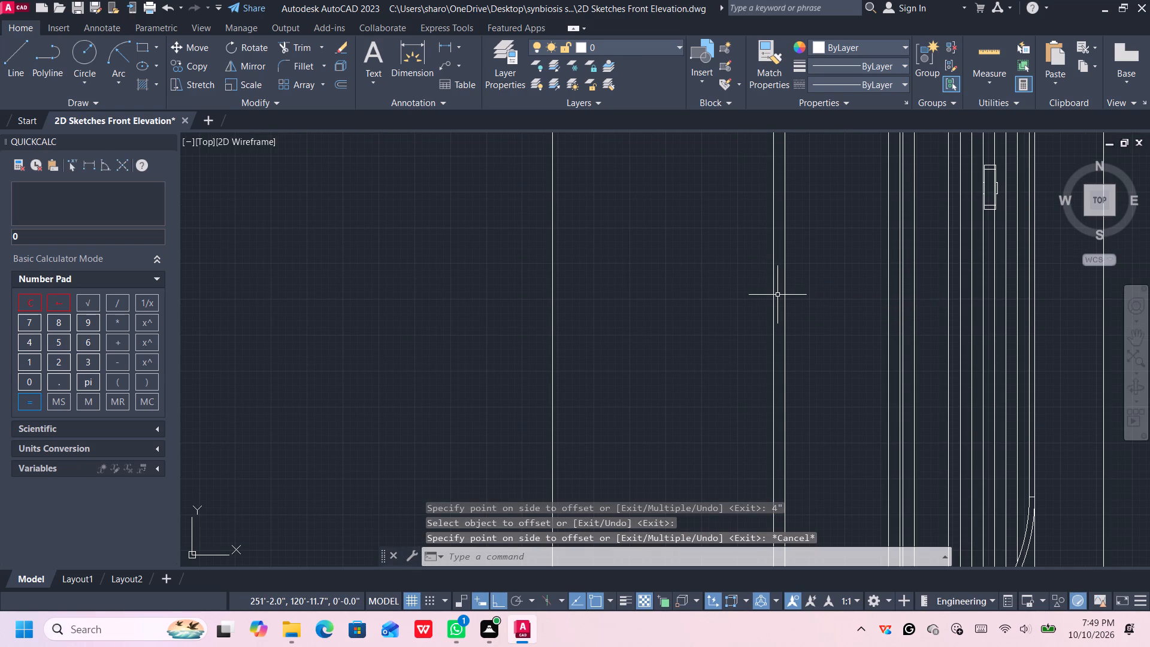
{"action": "key", "text": "o"}
{"action": "key", "text": "Return"}
{"action": "left_click", "coordinate": [771, 292]}
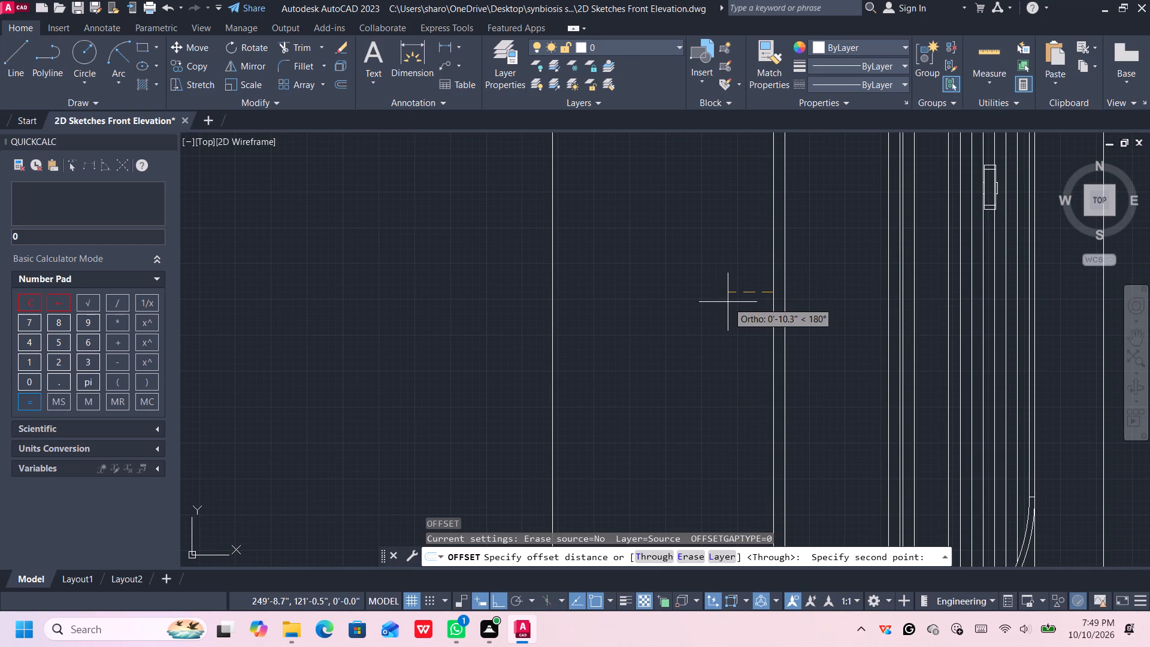
{"action": "type", "text": "4\""}
{"action": "key", "text": "Return"}
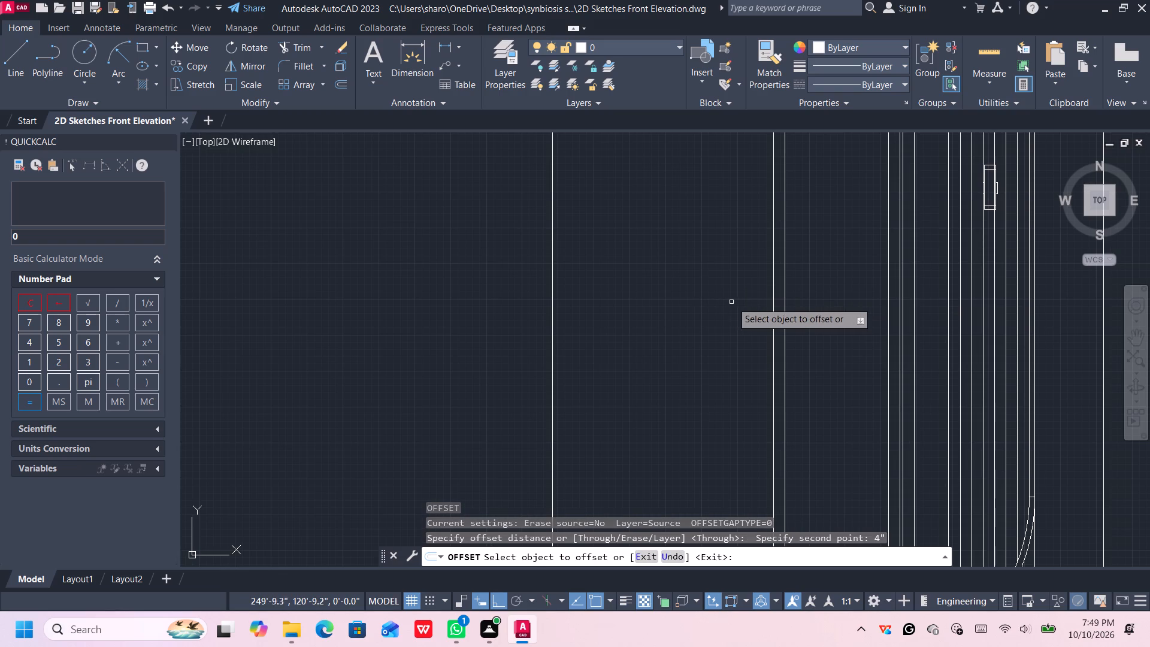
{"action": "left_click", "coordinate": [773, 290]}
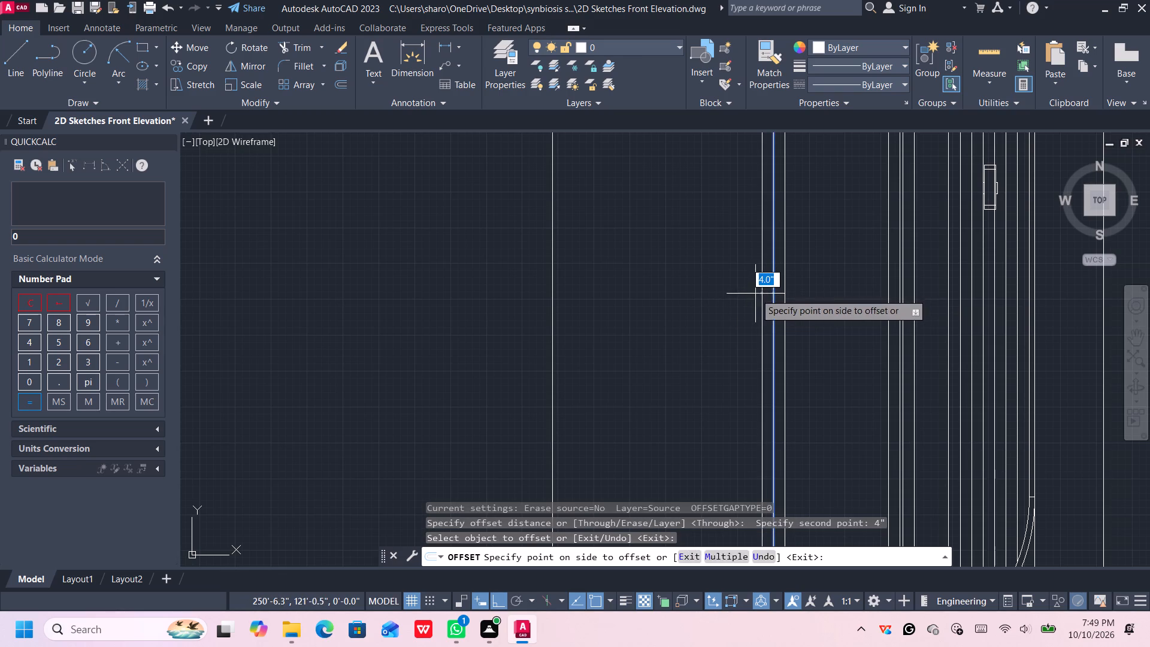
{"action": "left_click", "coordinate": [754, 294]}
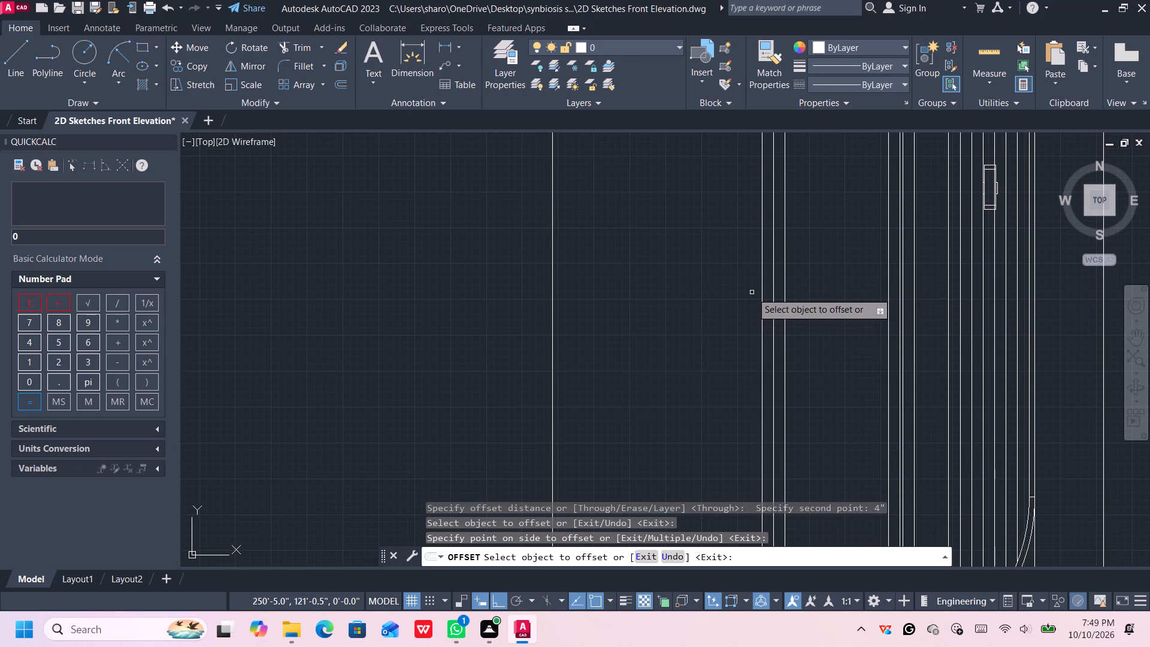
Offset the second member's leftmost line 3' to the left, and offset the resulting line another 4" to the left.
{"action": "left_click", "coordinate": [761, 298]}
{"action": "type", "text": "3'"}
{"action": "key", "text": "Return"}
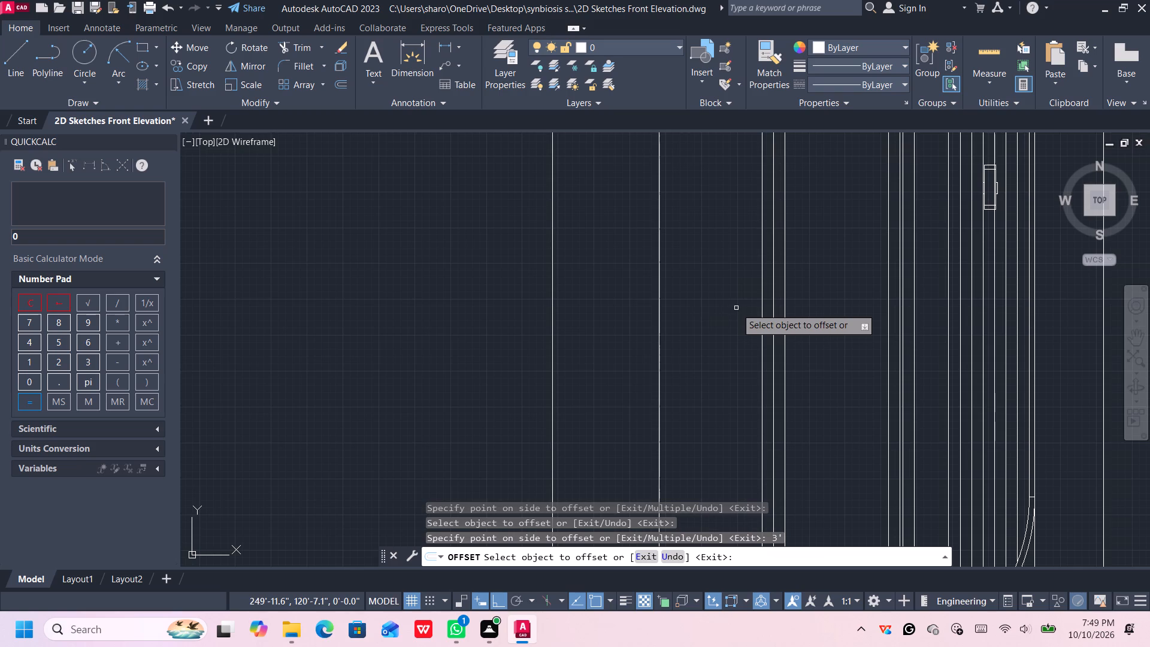
{"action": "left_click", "coordinate": [659, 301]}
{"action": "left_click", "coordinate": [647, 301]}
Offset the third member's leftmost line 1" to the left, and offset the resulting line another 4" to the left.
{"action": "left_click", "coordinate": [646, 301]}
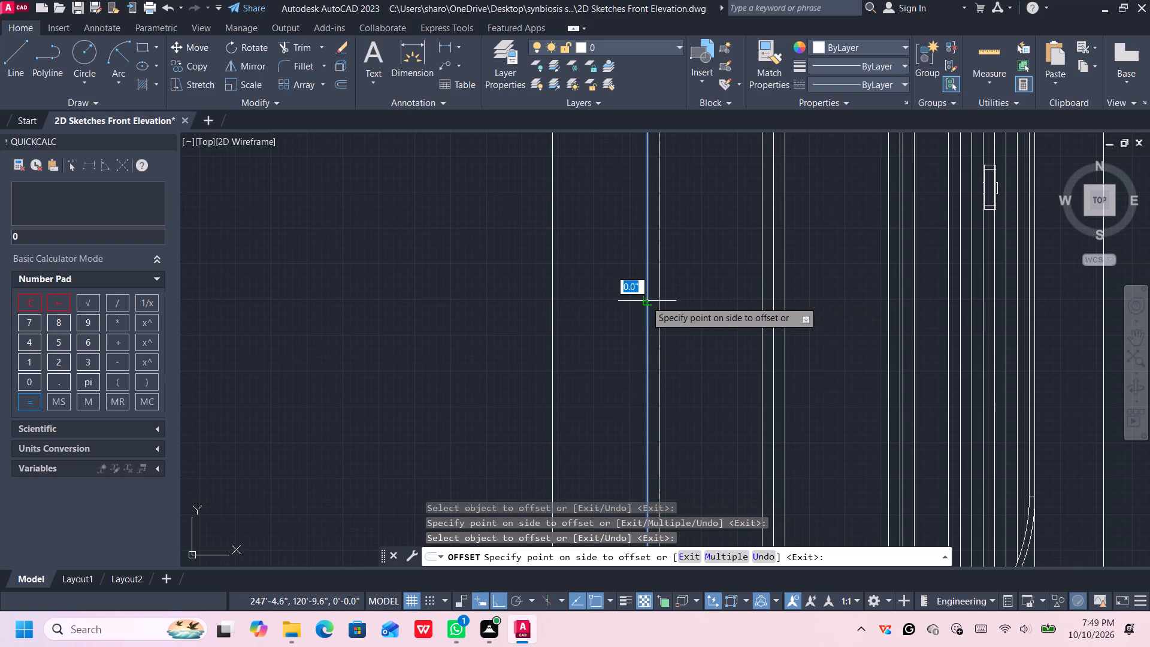
{"action": "key", "text": "1"}
{"action": "key", "text": "shift+quotedbl"}
{"action": "key", "text": "Return"}
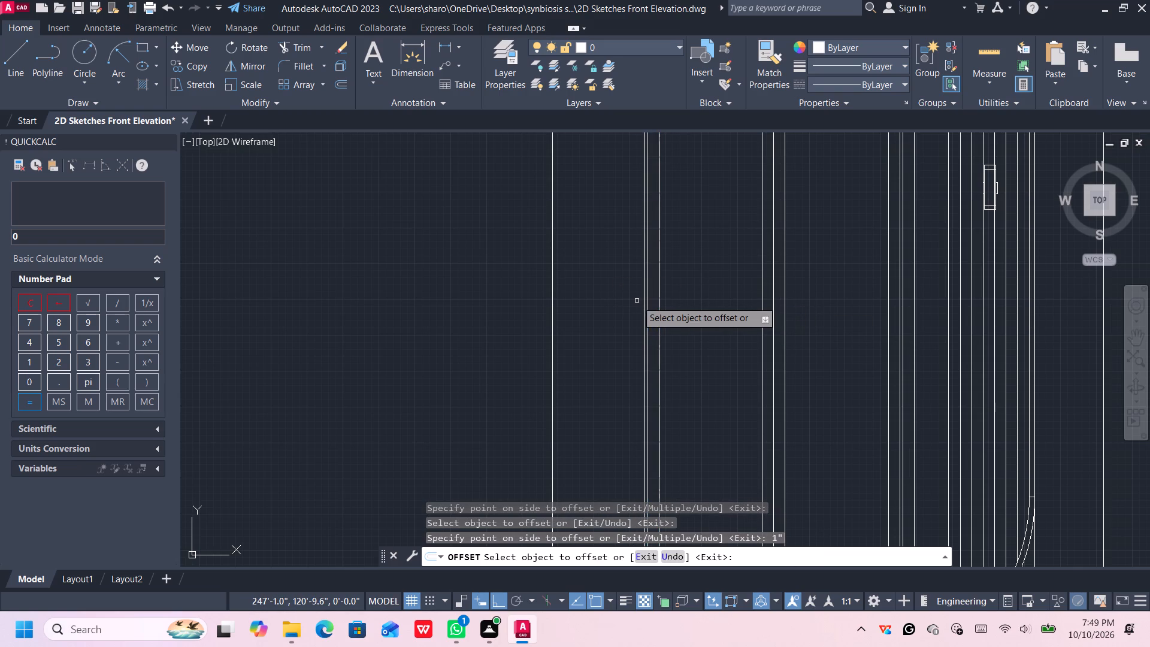
{"action": "left_click", "coordinate": [643, 297]}
{"action": "left_click", "coordinate": [634, 301]}
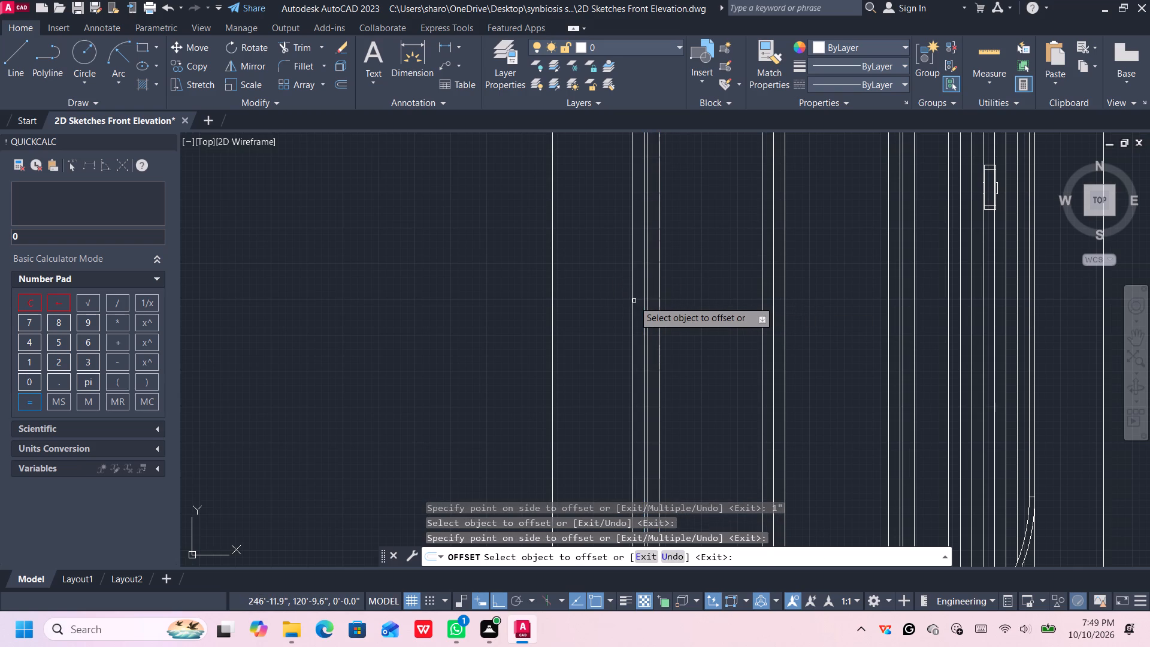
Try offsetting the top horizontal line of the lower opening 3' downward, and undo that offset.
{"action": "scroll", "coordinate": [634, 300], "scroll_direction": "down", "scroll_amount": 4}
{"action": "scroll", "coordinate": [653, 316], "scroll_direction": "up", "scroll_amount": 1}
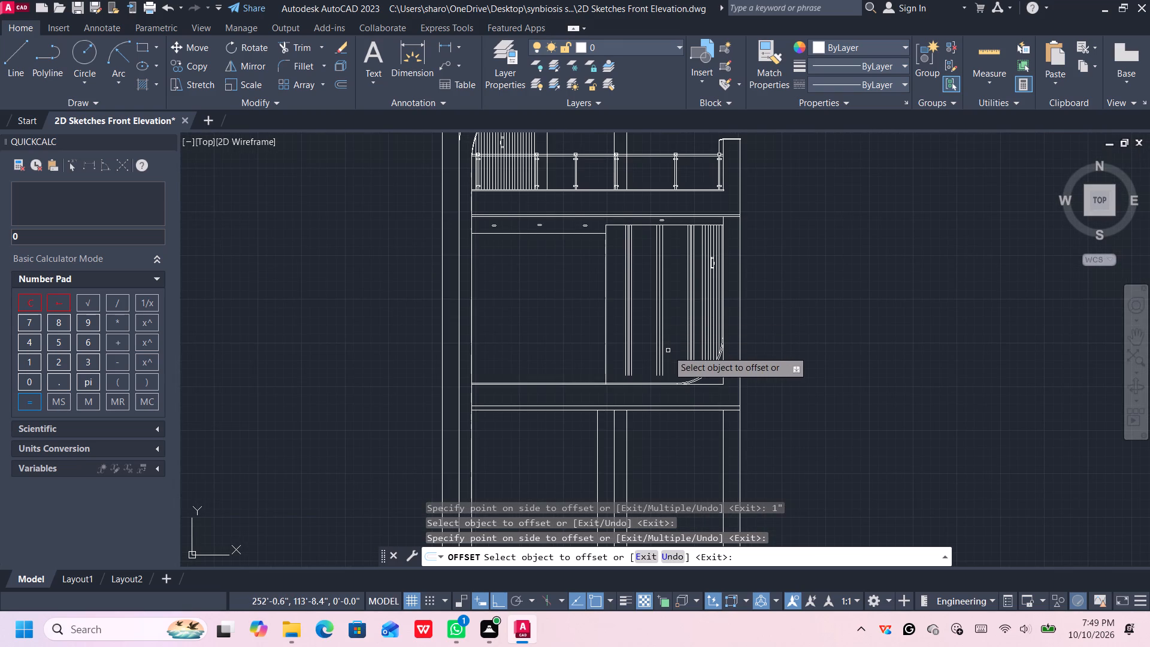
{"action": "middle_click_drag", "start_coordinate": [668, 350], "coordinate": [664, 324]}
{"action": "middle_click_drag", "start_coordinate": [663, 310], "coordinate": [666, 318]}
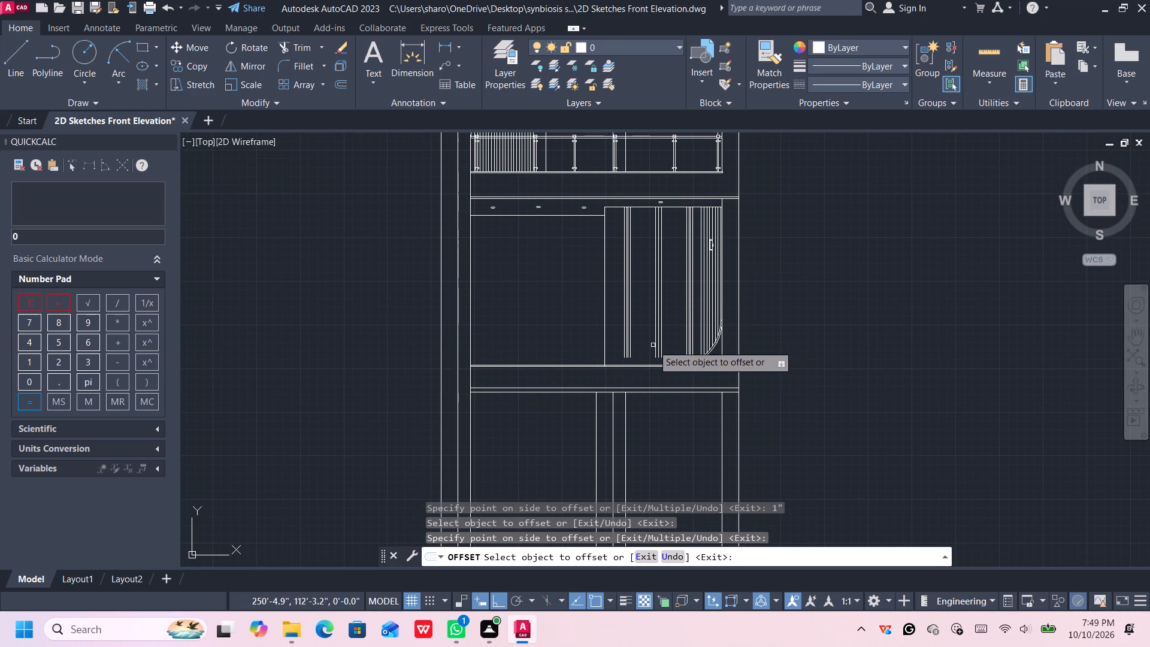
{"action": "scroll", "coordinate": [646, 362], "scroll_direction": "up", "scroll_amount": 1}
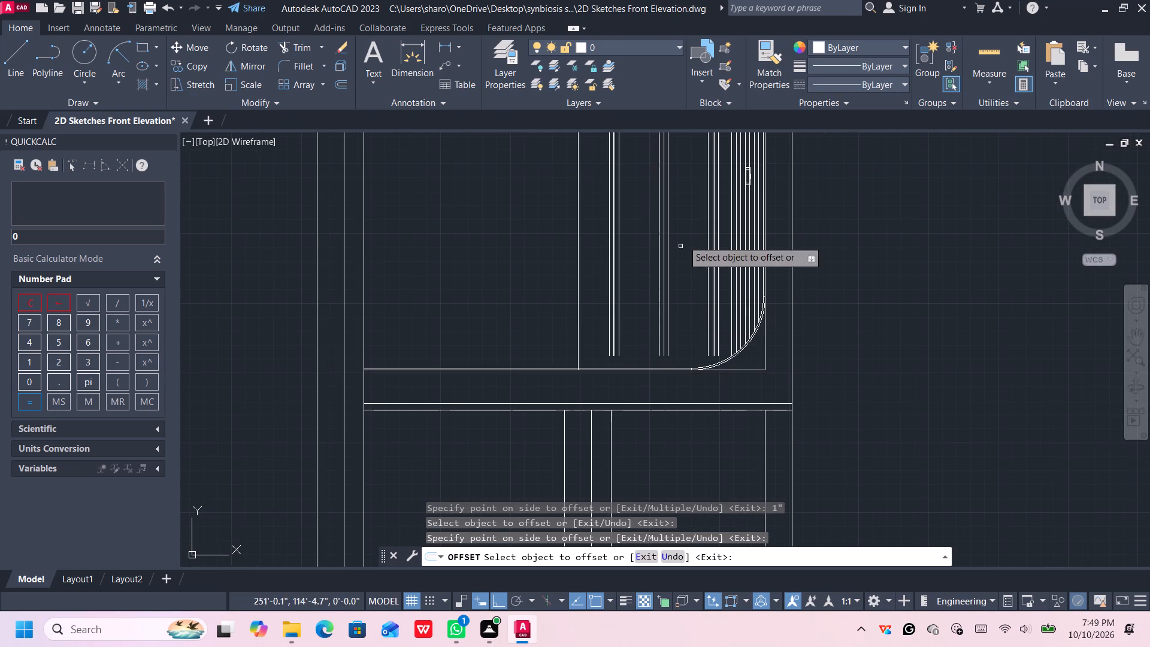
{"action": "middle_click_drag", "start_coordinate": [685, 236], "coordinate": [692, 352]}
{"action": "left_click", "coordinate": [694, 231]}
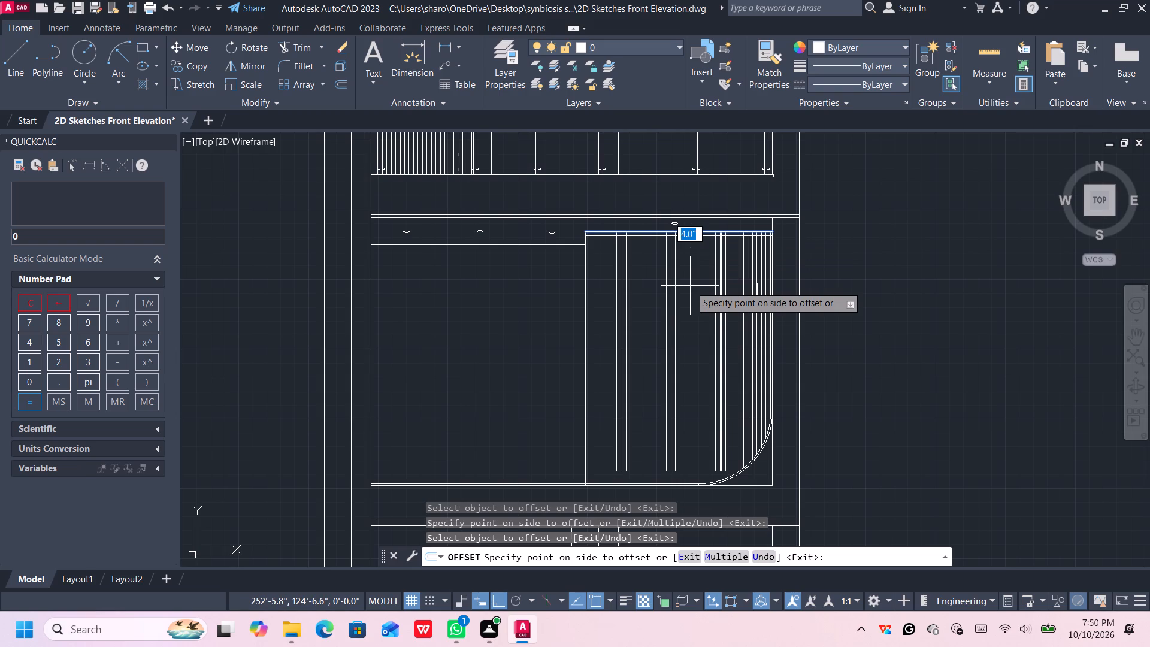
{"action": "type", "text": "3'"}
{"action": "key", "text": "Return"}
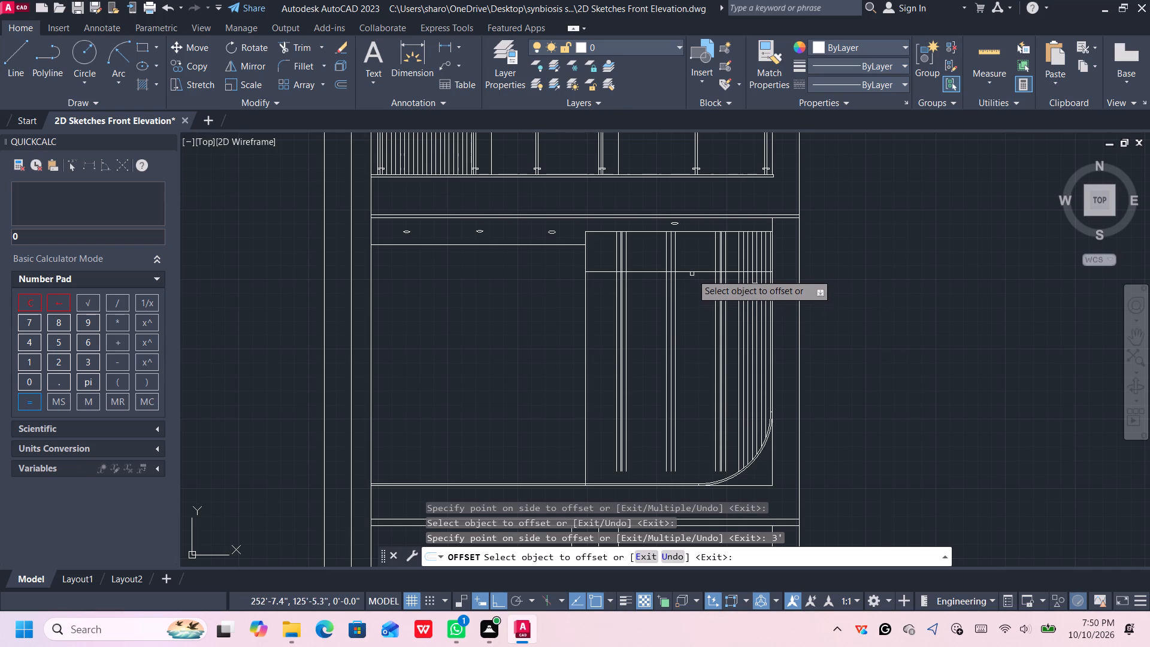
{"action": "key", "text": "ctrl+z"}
Offset the lower opening's top horizontal line 4' downward, and offset the resulting line another 4" down.
{"action": "left_click", "coordinate": [695, 231]}
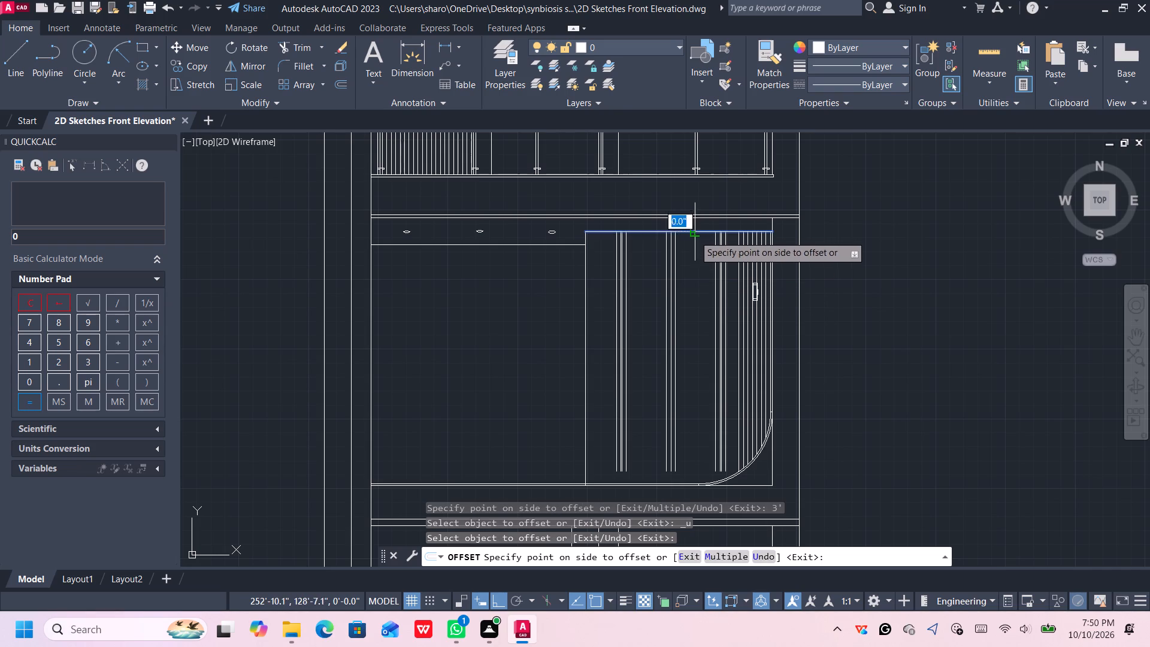
{"action": "key", "text": "apostrophe"}
{"action": "key", "text": "Return"}
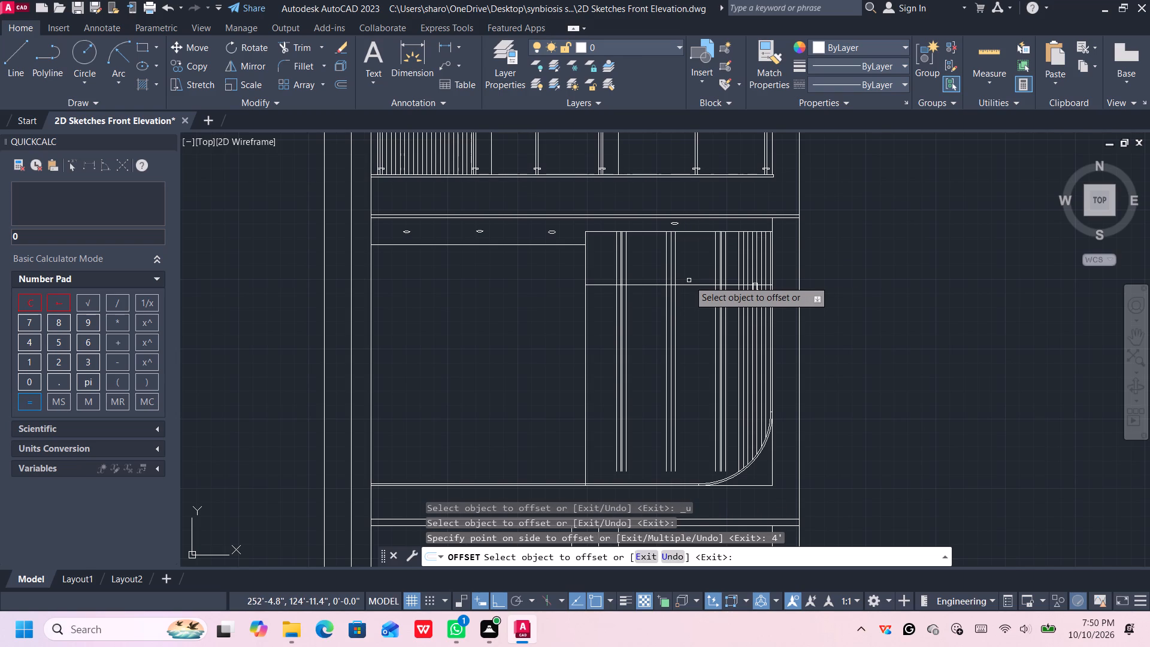
{"action": "left_click", "coordinate": [691, 286]}
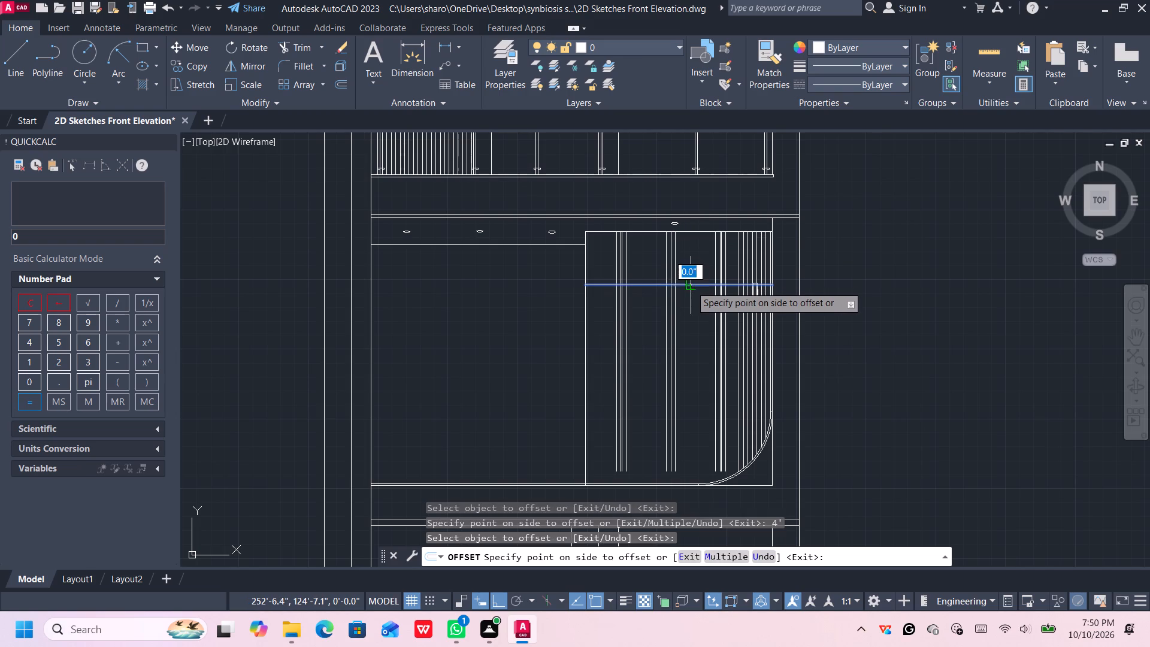
{"action": "left_click", "coordinate": [692, 300]}
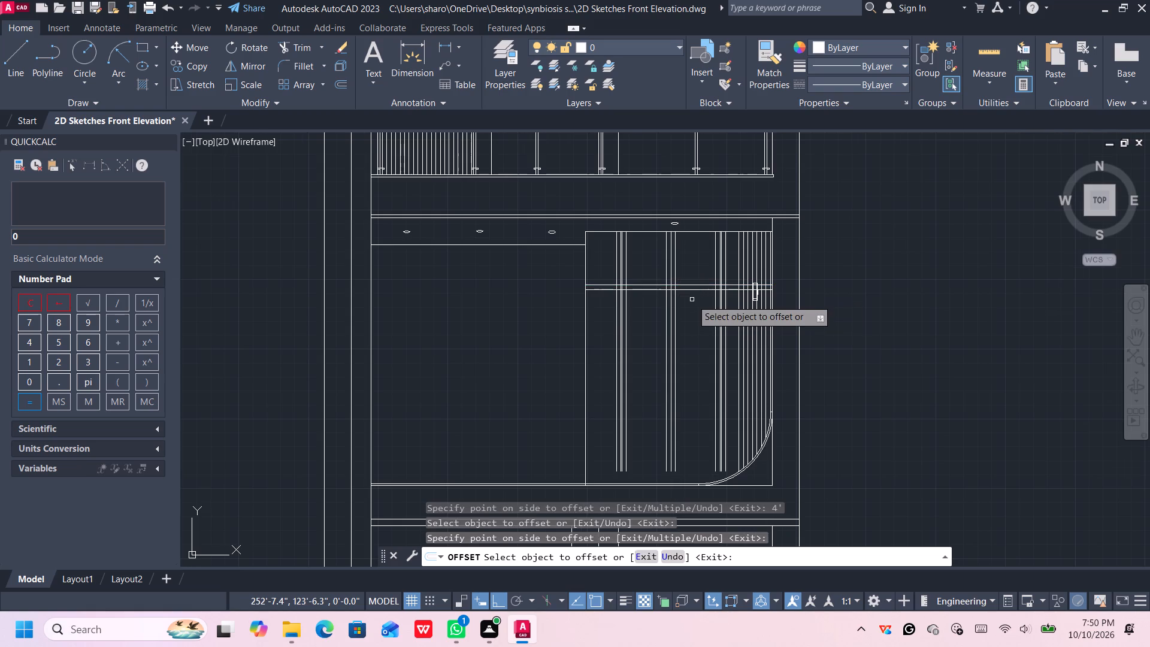
Offset the lower of the two new horizontal lines 1" downward, and offset the resulting line another 4" down.
{"action": "scroll", "coordinate": [692, 300], "scroll_direction": "up", "scroll_amount": 3}
{"action": "left_click", "coordinate": [693, 261]}
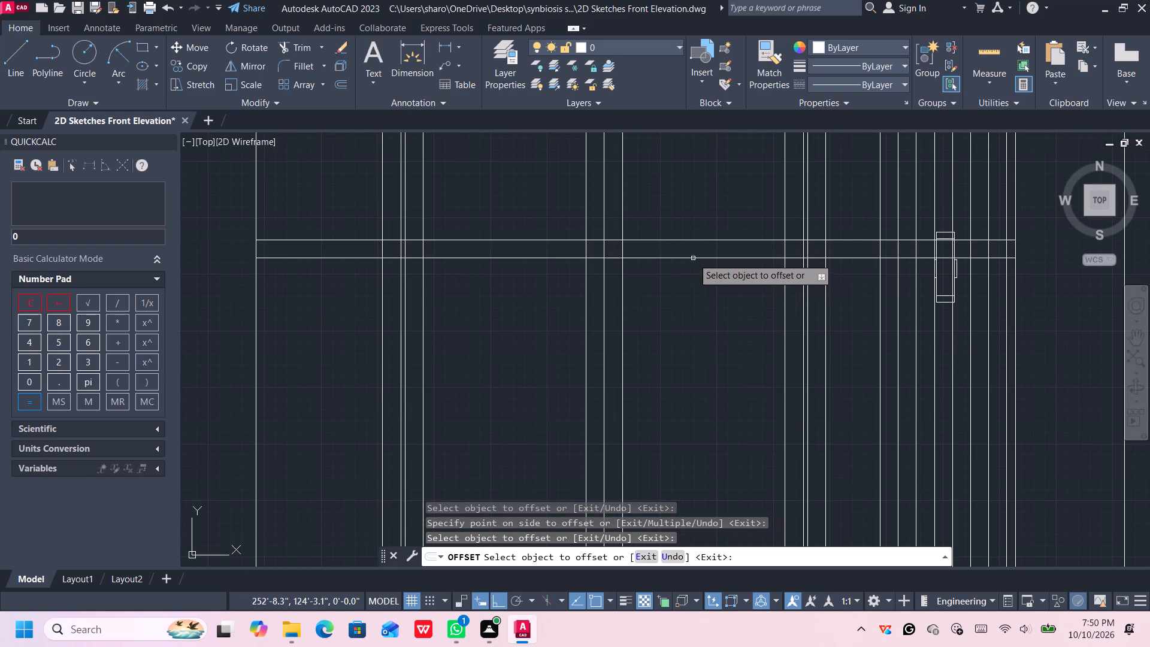
{"action": "left_click", "coordinate": [693, 258]}
{"action": "type", "text": "1\""}
{"action": "key", "text": "Return"}
{"action": "left_click", "coordinate": [690, 265]}
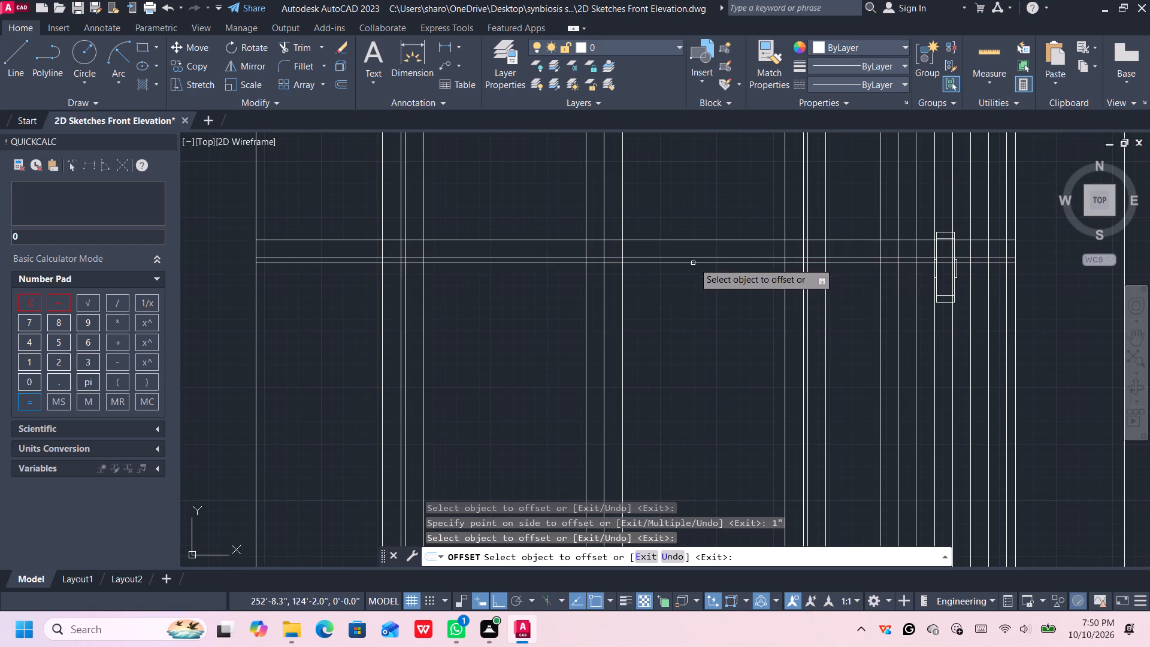
{"action": "left_click", "coordinate": [695, 262]}
{"action": "left_click", "coordinate": [695, 297]}
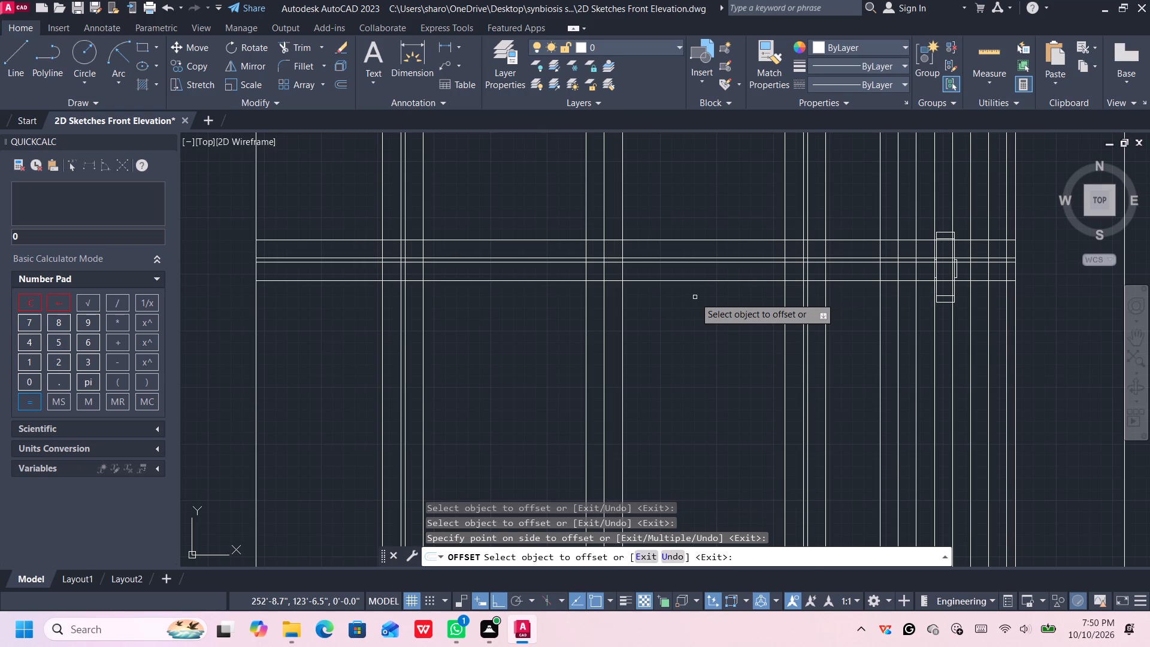
{"action": "scroll", "coordinate": [695, 297], "scroll_direction": "down", "scroll_amount": 3}
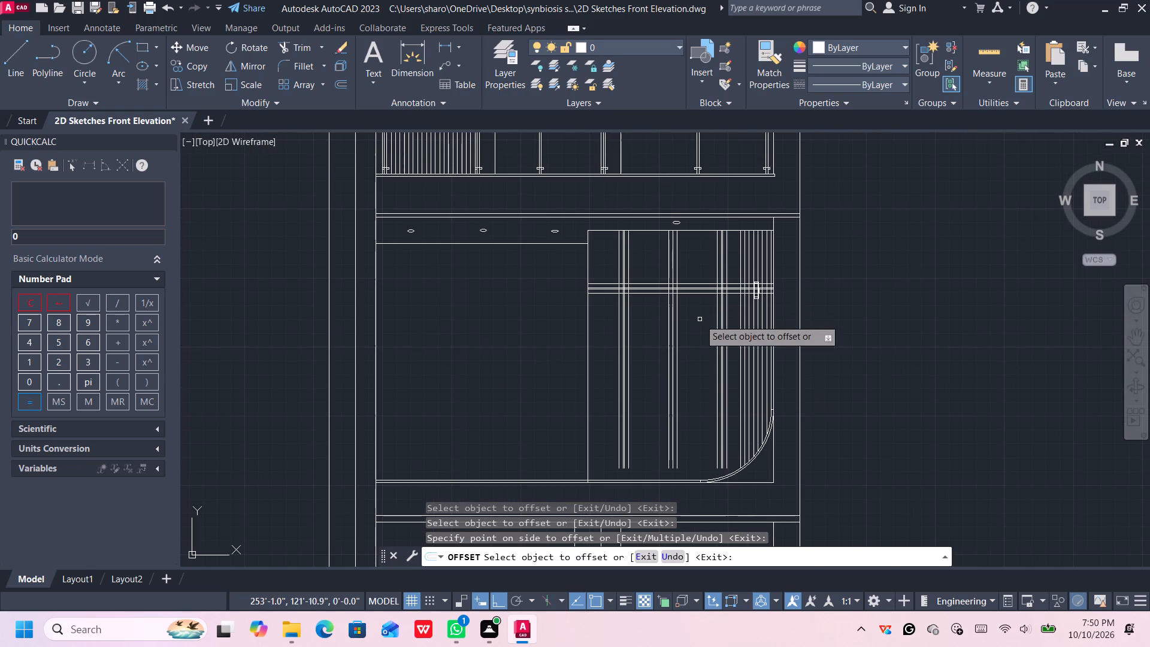
Offset the top rail's lowest horizontal line 8' downward, and offset the resulting line another 4" down.
{"action": "middle_click_drag", "start_coordinate": [700, 319], "coordinate": [700, 290]}
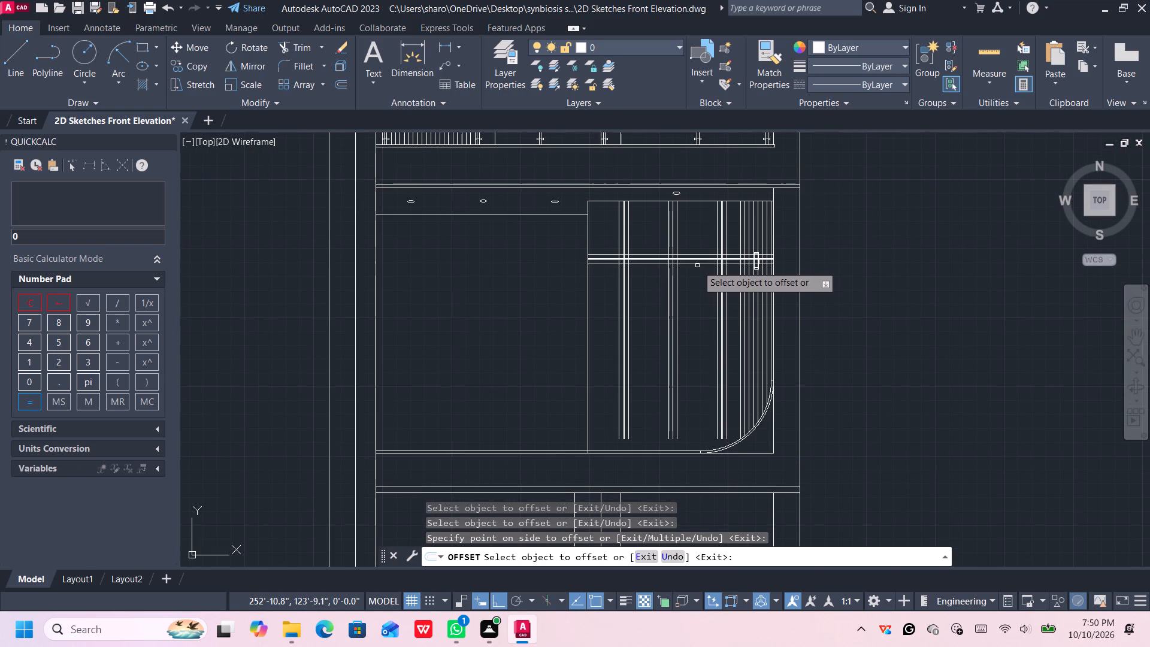
{"action": "left_click", "coordinate": [697, 265]}
{"action": "type", "text": "8'"}
{"action": "key", "text": "Return"}
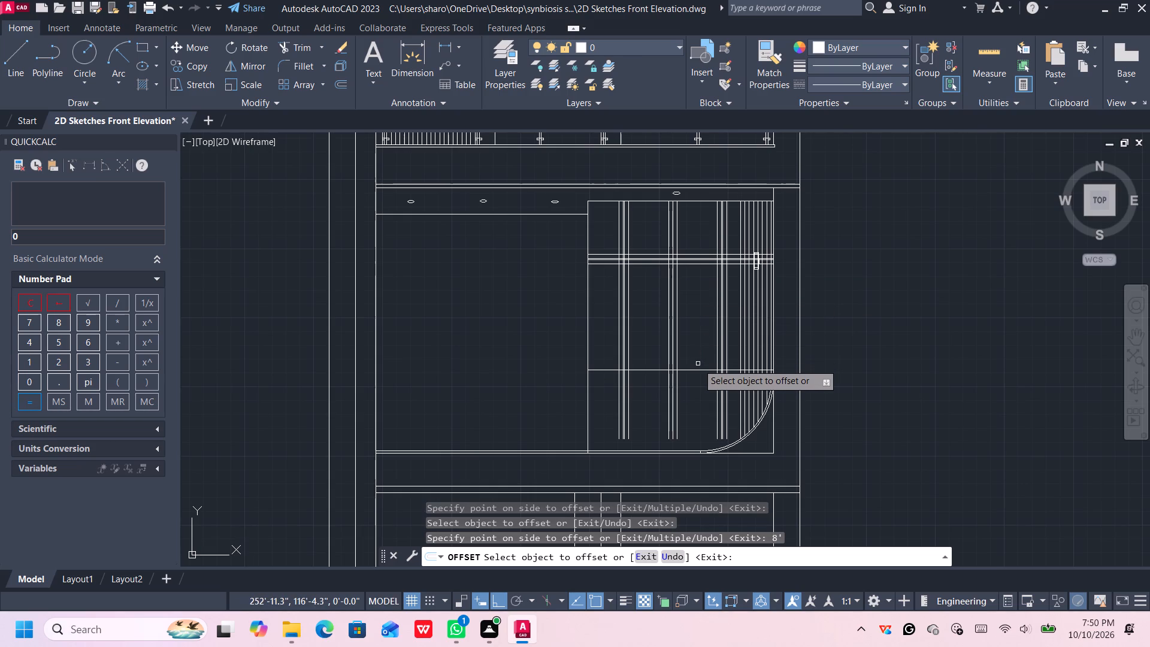
{"action": "middle_click_drag", "start_coordinate": [698, 361], "coordinate": [698, 332]}
{"action": "scroll", "coordinate": [697, 341], "scroll_direction": "up", "scroll_amount": 1}
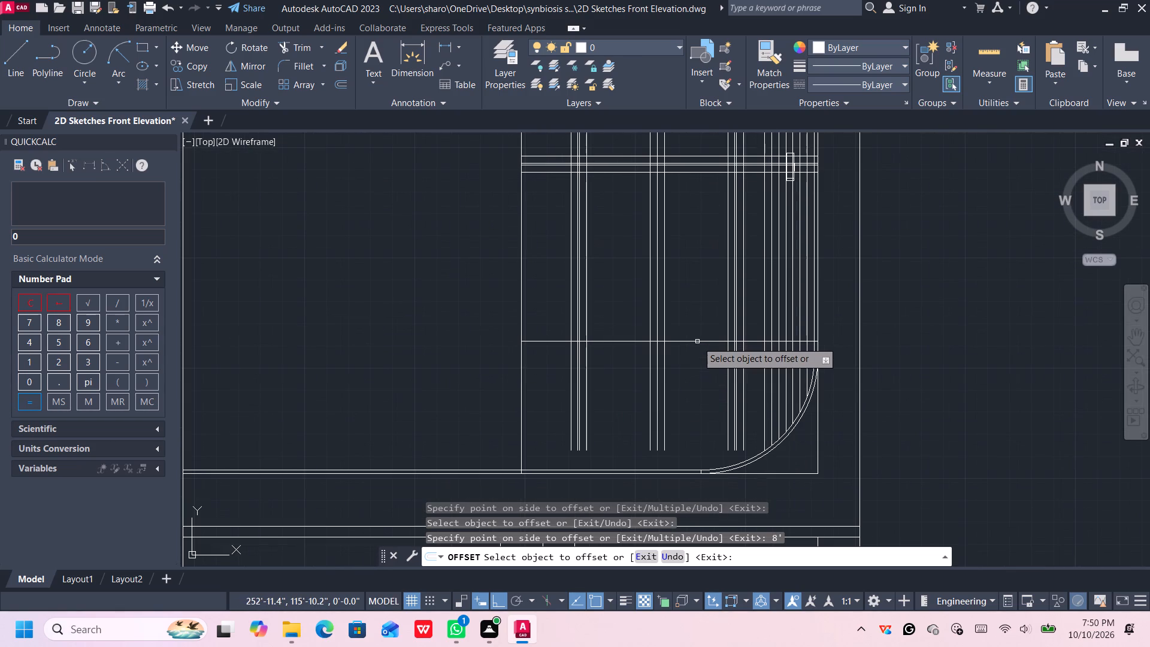
{"action": "left_click", "coordinate": [696, 341]}
{"action": "left_click", "coordinate": [692, 356]}
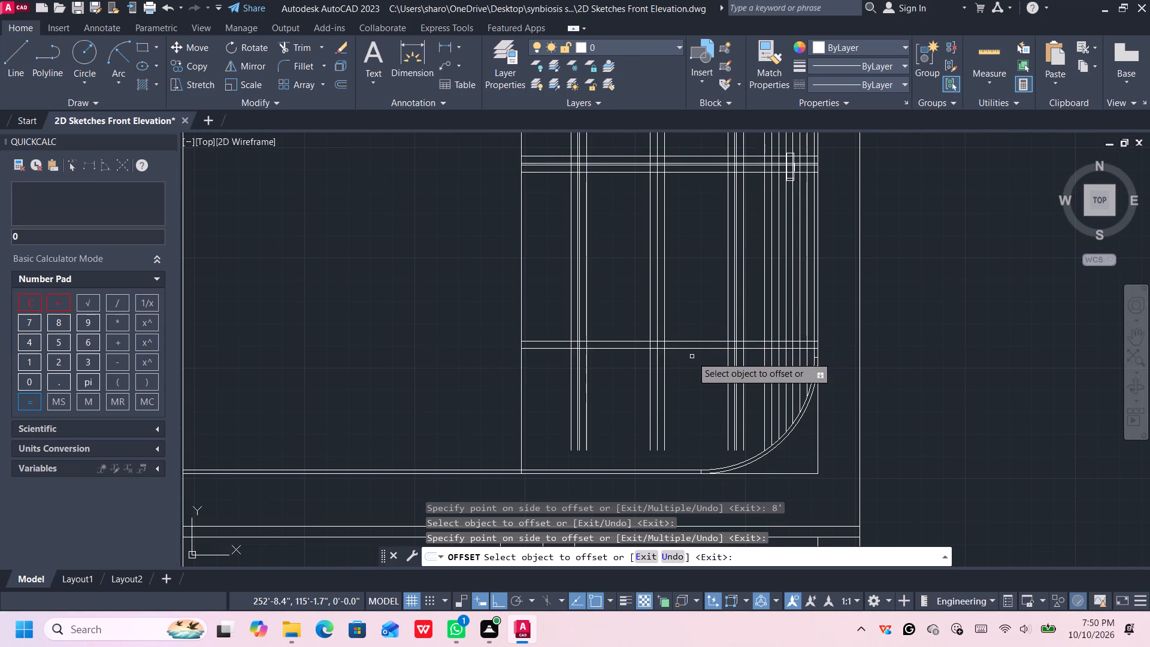
Offset the lower line of the new bottom rail 1" downward, and offset the resulting line another 4" down.
{"action": "left_click", "coordinate": [686, 350]}
{"action": "type", "text": "1\""}
{"action": "key", "text": "Return"}
{"action": "scroll", "coordinate": [686, 356], "scroll_direction": "up", "scroll_amount": 2}
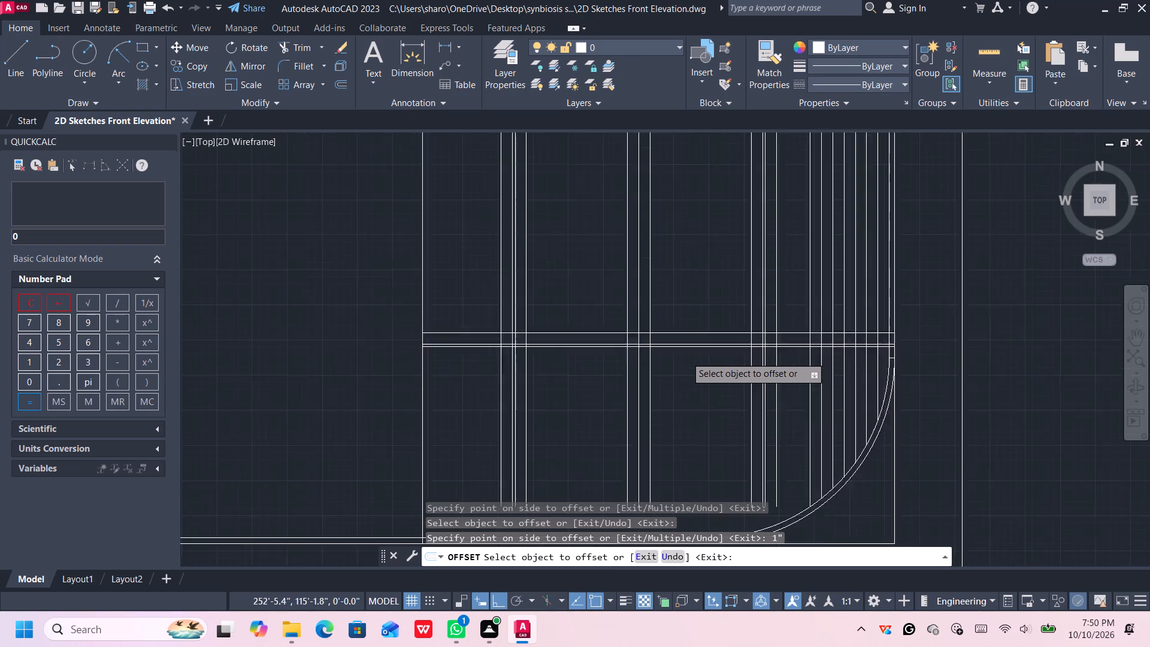
{"action": "left_click", "coordinate": [688, 342]}
{"action": "left_click", "coordinate": [692, 379]}
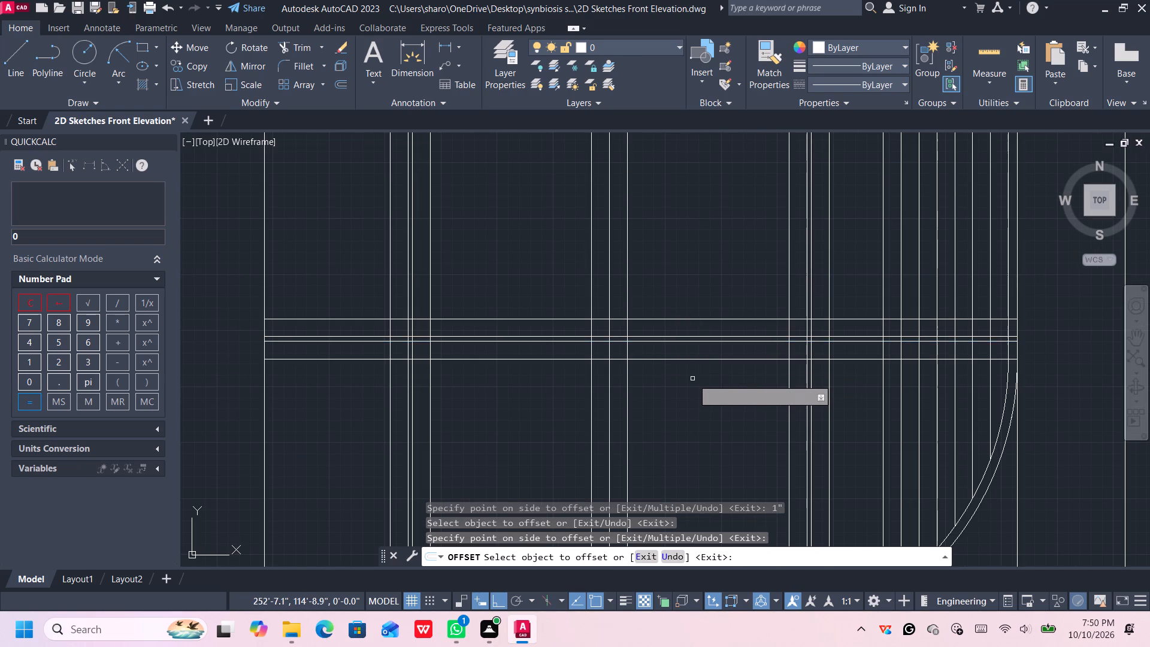
{"action": "key", "text": "Escape"}
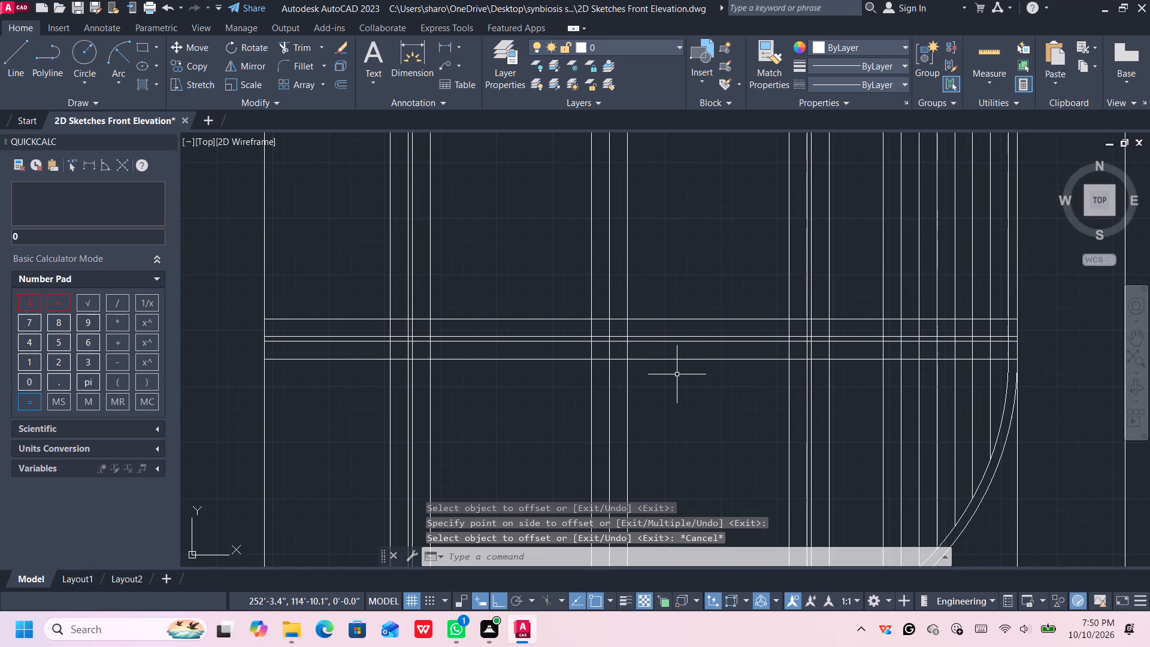
Trim the bottom rail's lines outside the frame's side members, and trim the vertical members' lines below the bottom rail.
{"action": "key", "text": "t"}
{"action": "key", "text": "r"}
{"action": "key", "text": "Return"}
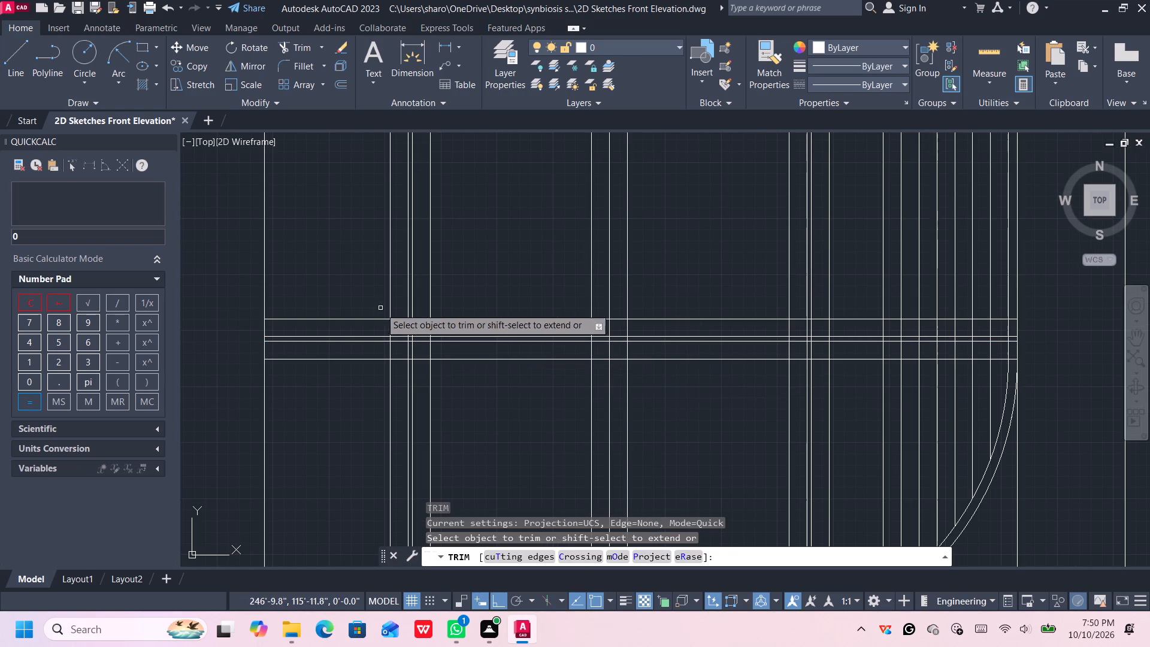
{"action": "left_click", "coordinate": [349, 282]}
{"action": "left_click", "coordinate": [351, 389]}
{"action": "left_click_drag", "start_coordinate": [352, 396], "coordinate": [358, 397]}
{"action": "left_click", "coordinate": [444, 413]}
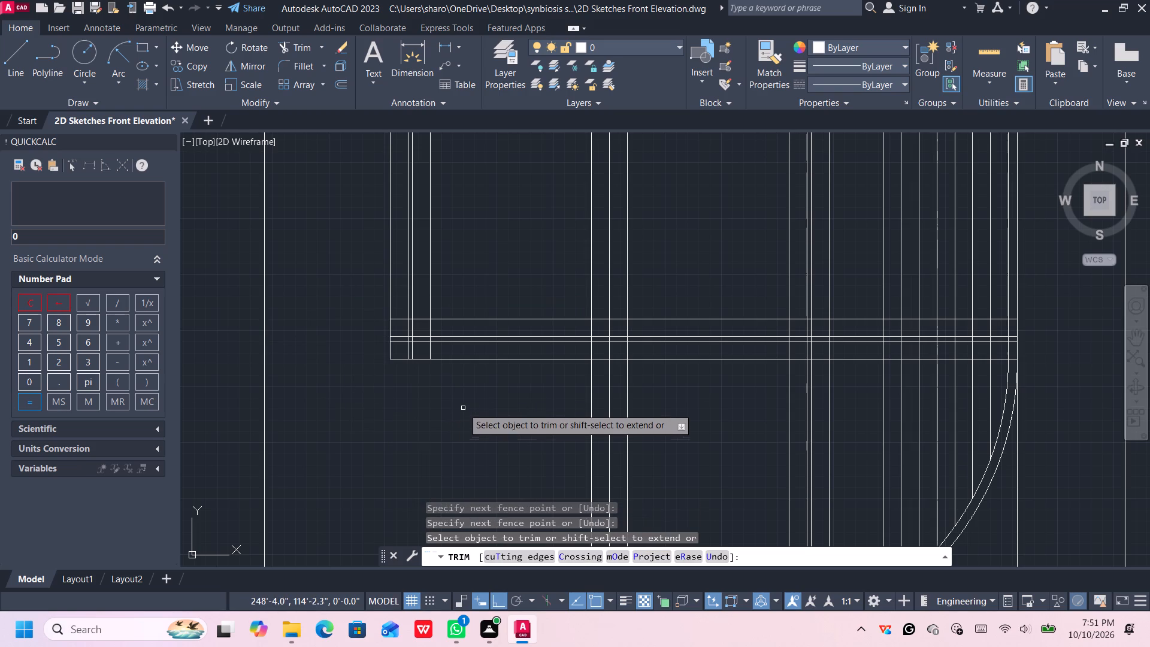
{"action": "left_click_drag", "start_coordinate": [569, 407], "coordinate": [582, 406]}
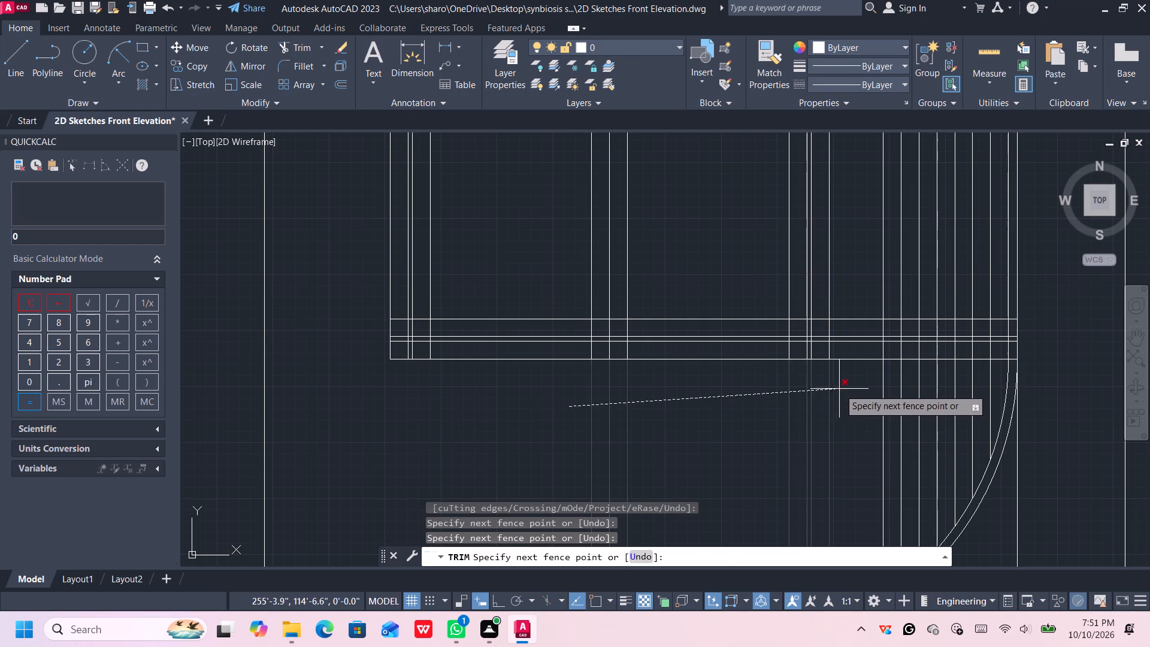
{"action": "left_click", "coordinate": [839, 390]}
{"action": "left_click_drag", "start_coordinate": [857, 305], "coordinate": [829, 405]}
Trim the three vertical members' lines above the top rail, and trim the top rail's lines beyond both side members.
{"action": "scroll", "coordinate": [846, 341], "scroll_direction": "down", "scroll_amount": 2}
{"action": "middle_click_drag", "start_coordinate": [846, 343], "coordinate": [814, 515]}
{"action": "left_click", "coordinate": [625, 265]}
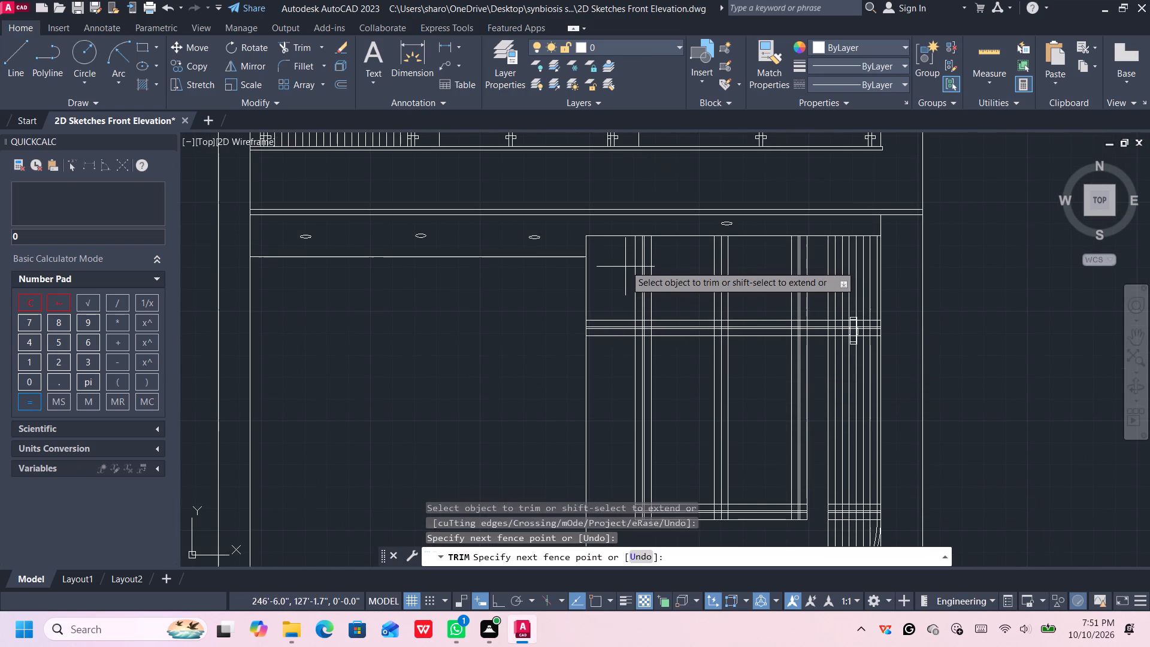
{"action": "left_click", "coordinate": [811, 283]}
{"action": "left_click", "coordinate": [815, 304]}
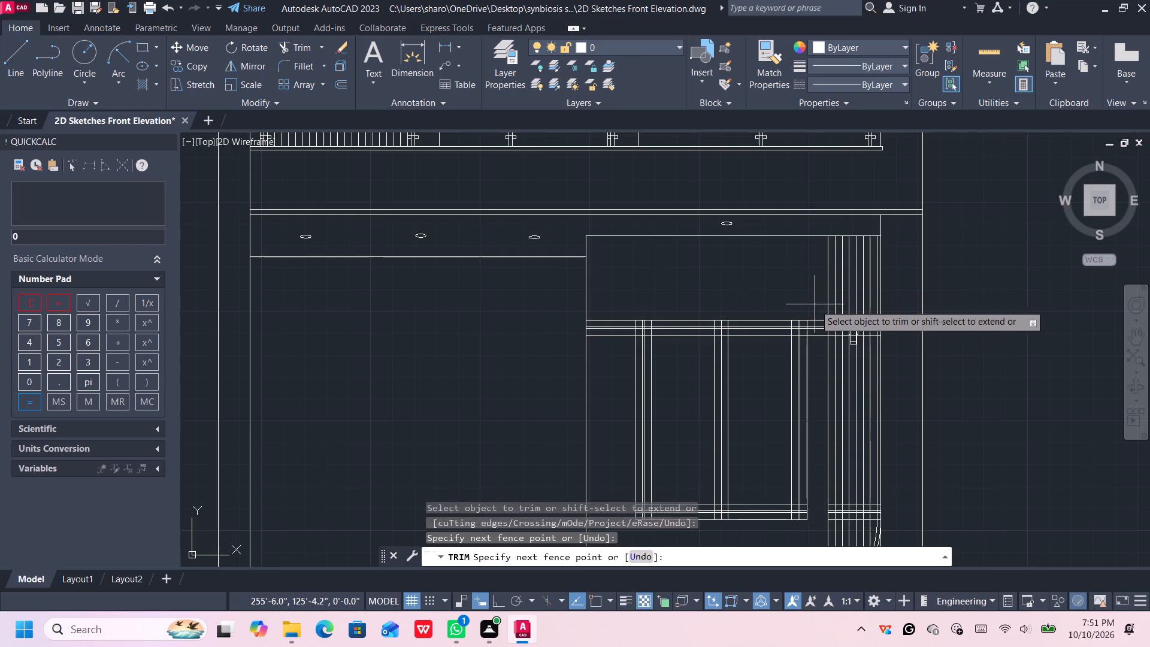
{"action": "left_click", "coordinate": [816, 351]}
{"action": "left_click", "coordinate": [613, 306]}
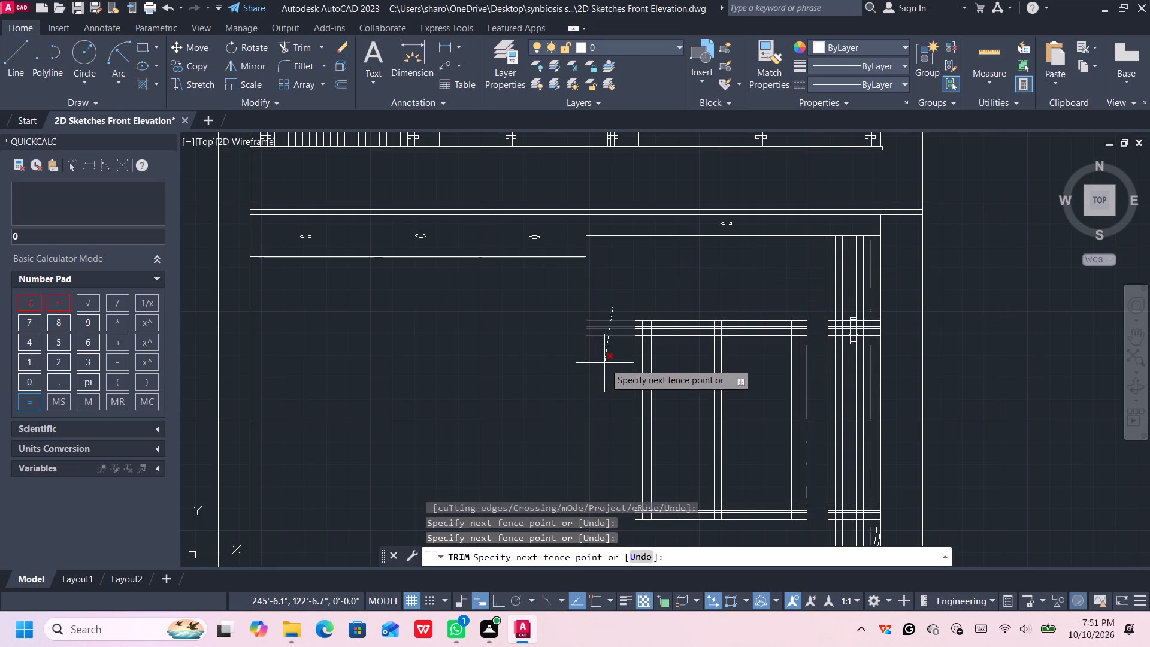
{"action": "left_click", "coordinate": [605, 363]}
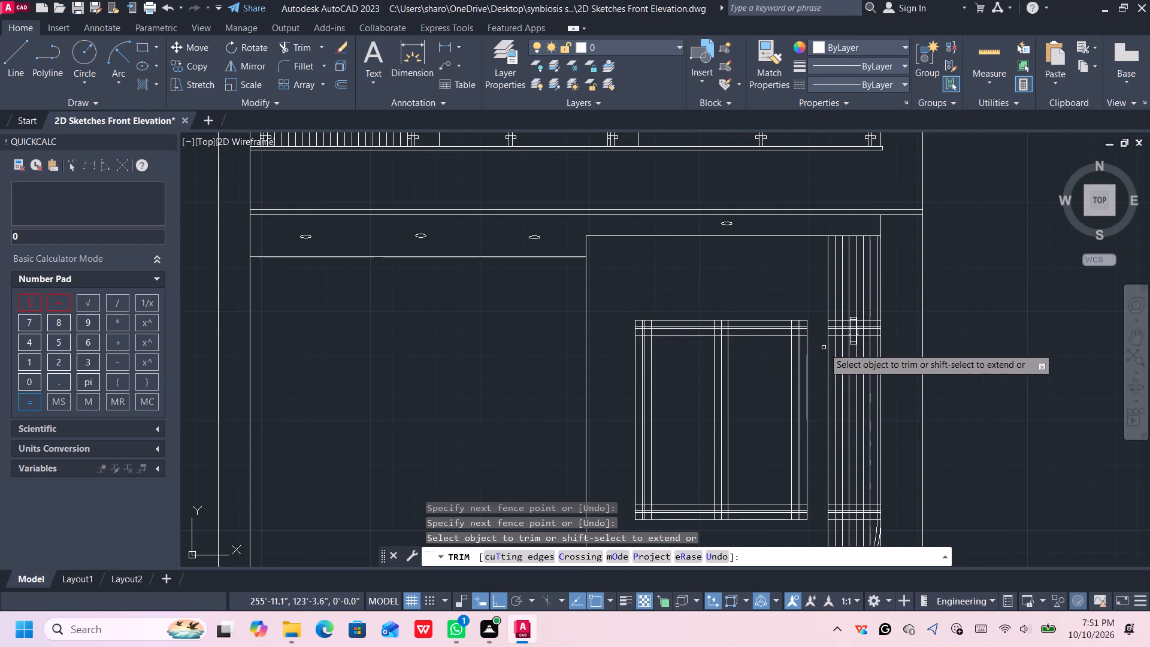
Trim the crossing lines in the 4" outer and inner bands at the frame's top-left corner.
{"action": "scroll", "coordinate": [816, 353], "scroll_direction": "up", "scroll_amount": 2}
{"action": "scroll", "coordinate": [847, 295], "scroll_direction": "up", "scroll_amount": 2}
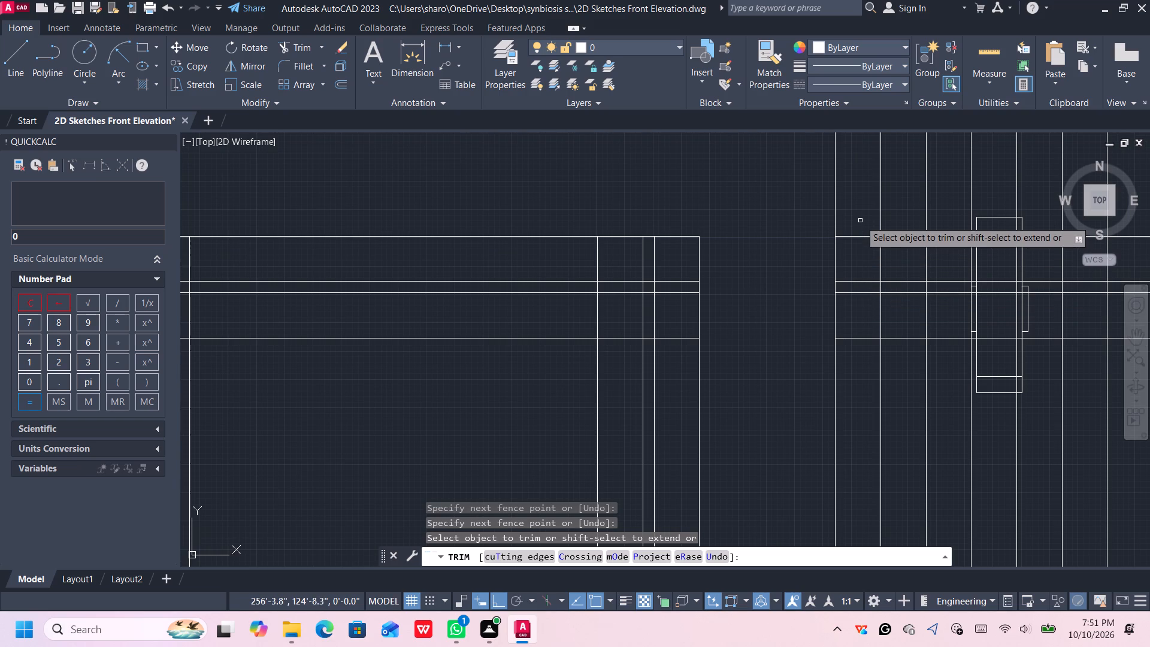
{"action": "scroll", "coordinate": [826, 361], "scroll_direction": "down", "scroll_amount": 4}
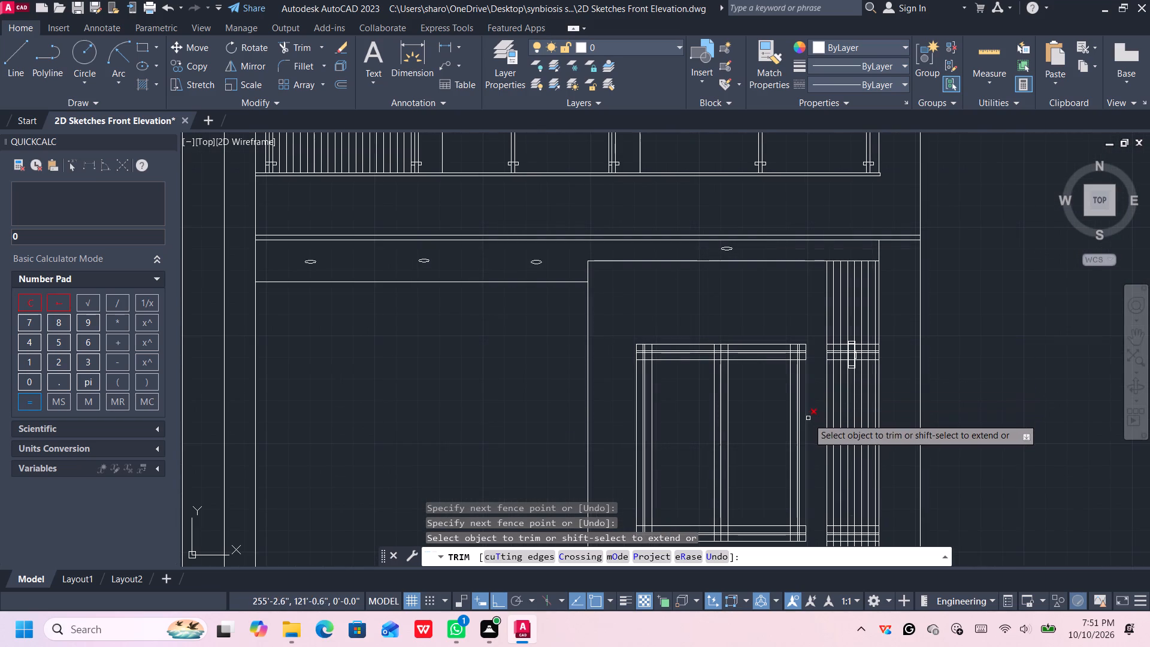
{"action": "middle_click_drag", "start_coordinate": [809, 413], "coordinate": [812, 381]}
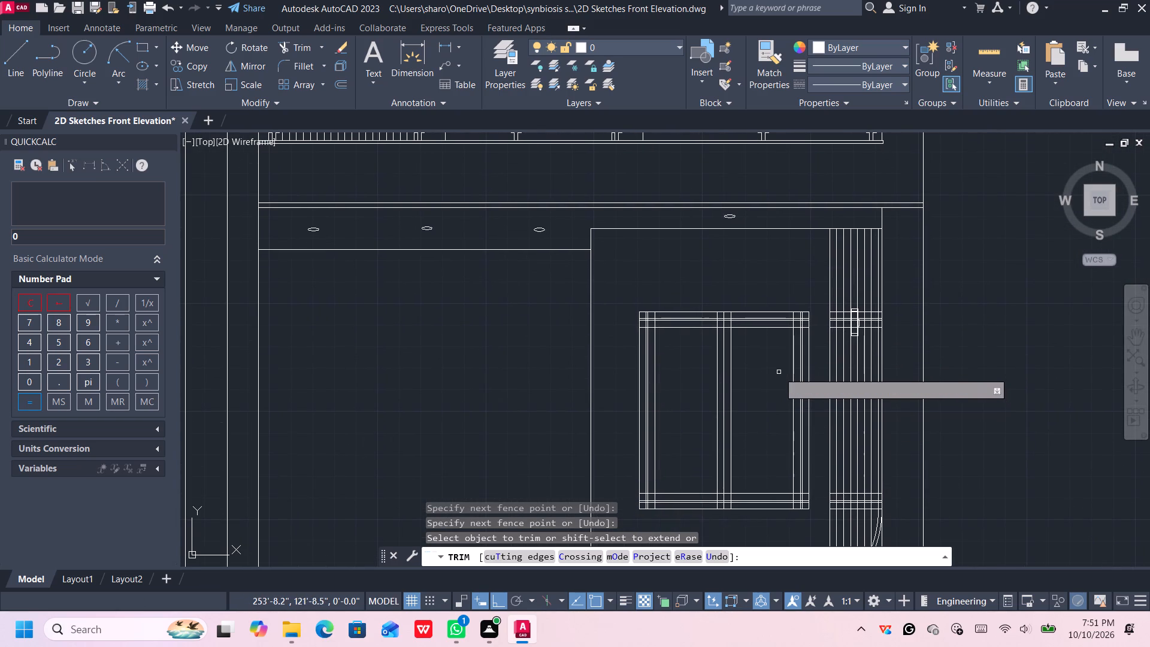
{"action": "scroll", "coordinate": [620, 313], "scroll_direction": "up", "scroll_amount": 3}
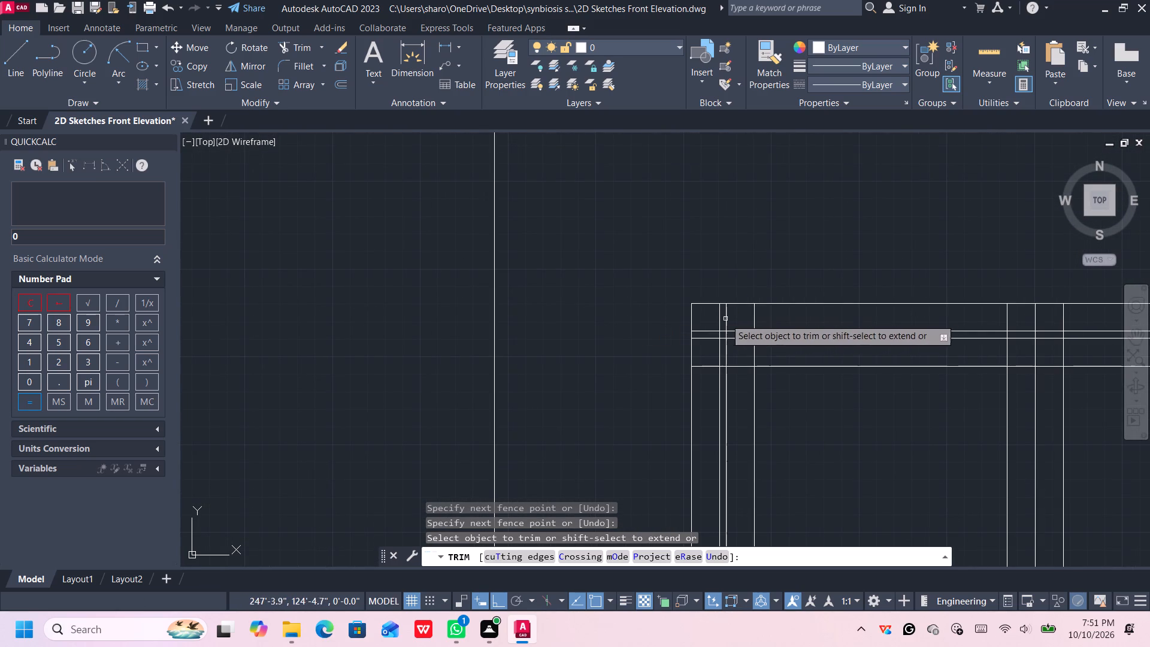
{"action": "left_click", "coordinate": [759, 318]}
{"action": "left_click", "coordinate": [706, 315]}
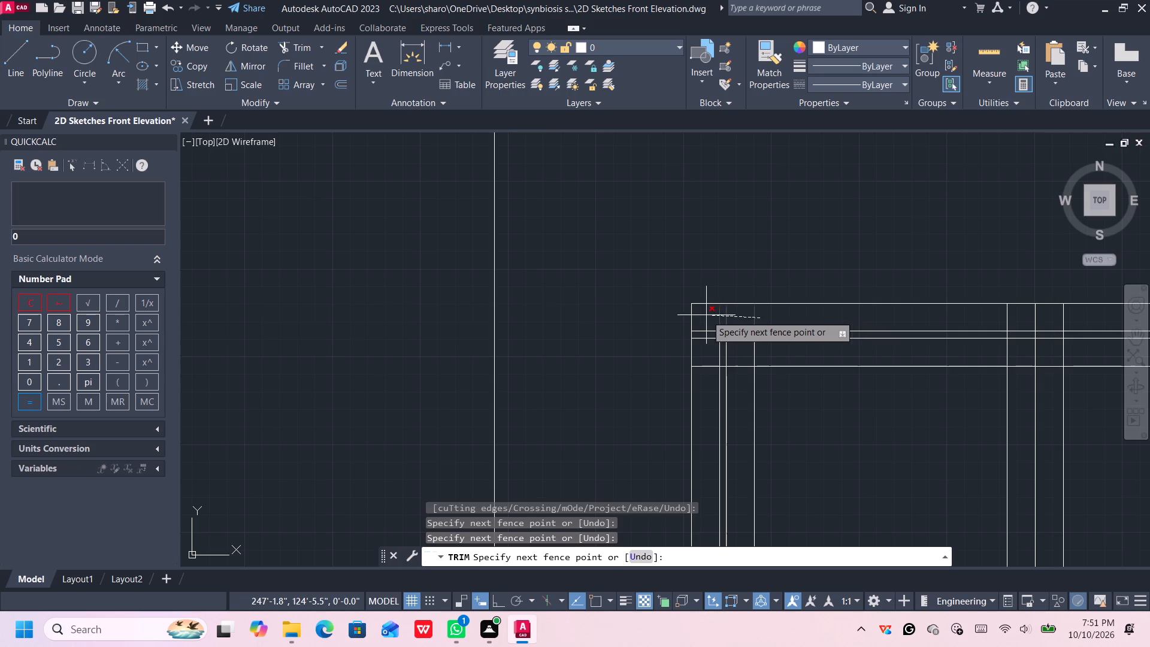
{"action": "left_click", "coordinate": [706, 319]}
{"action": "left_click", "coordinate": [707, 379]}
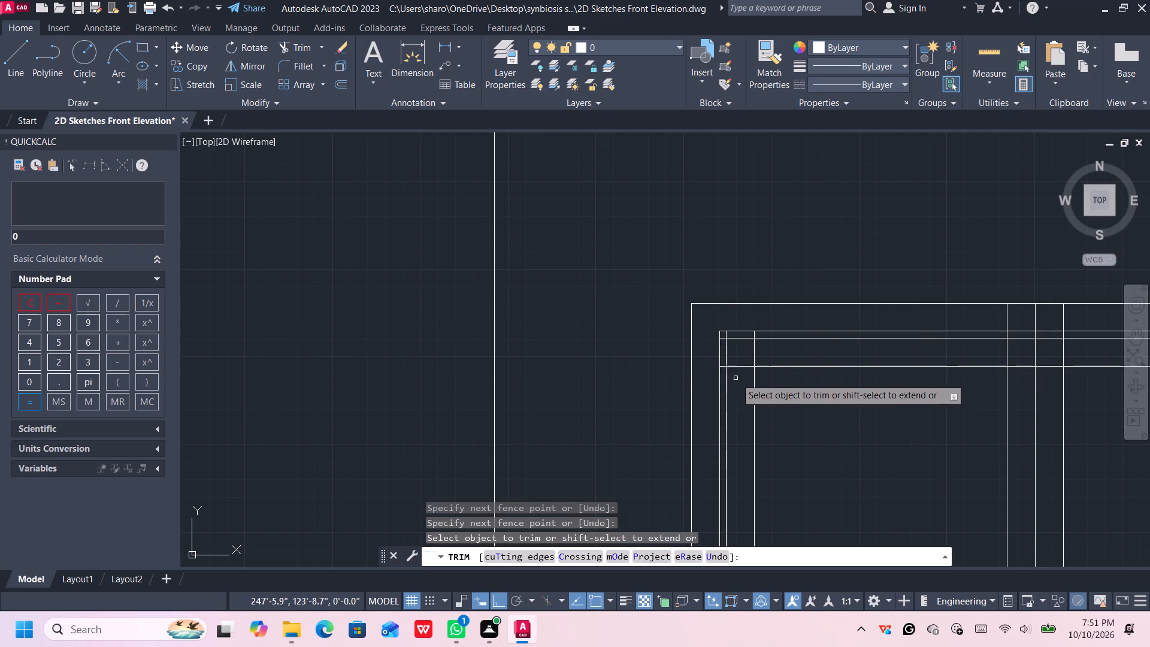
{"action": "left_click", "coordinate": [734, 379]}
{"action": "left_click", "coordinate": [740, 352]}
{"action": "left_click", "coordinate": [747, 347]}
{"action": "left_click", "coordinate": [762, 347]}
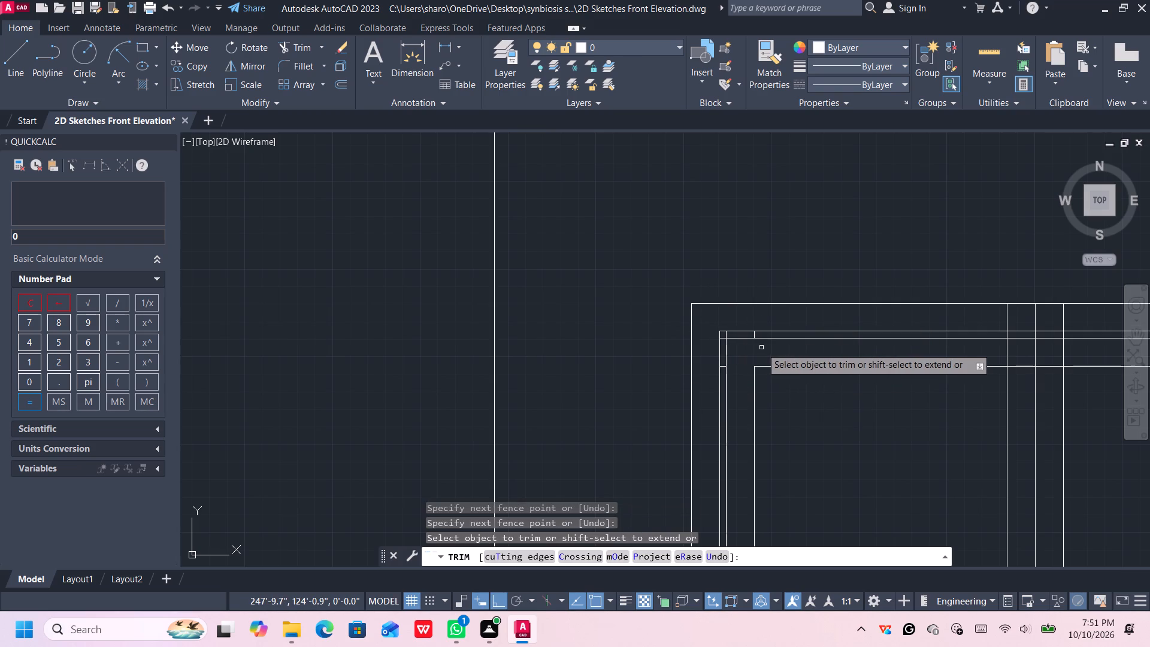
Trim the remaining crossing segments and stubs in the narrow 1" gap at the frame's top-left corner.
{"action": "scroll", "coordinate": [736, 349], "scroll_direction": "up", "scroll_amount": 3}
{"action": "left_click", "coordinate": [697, 291]}
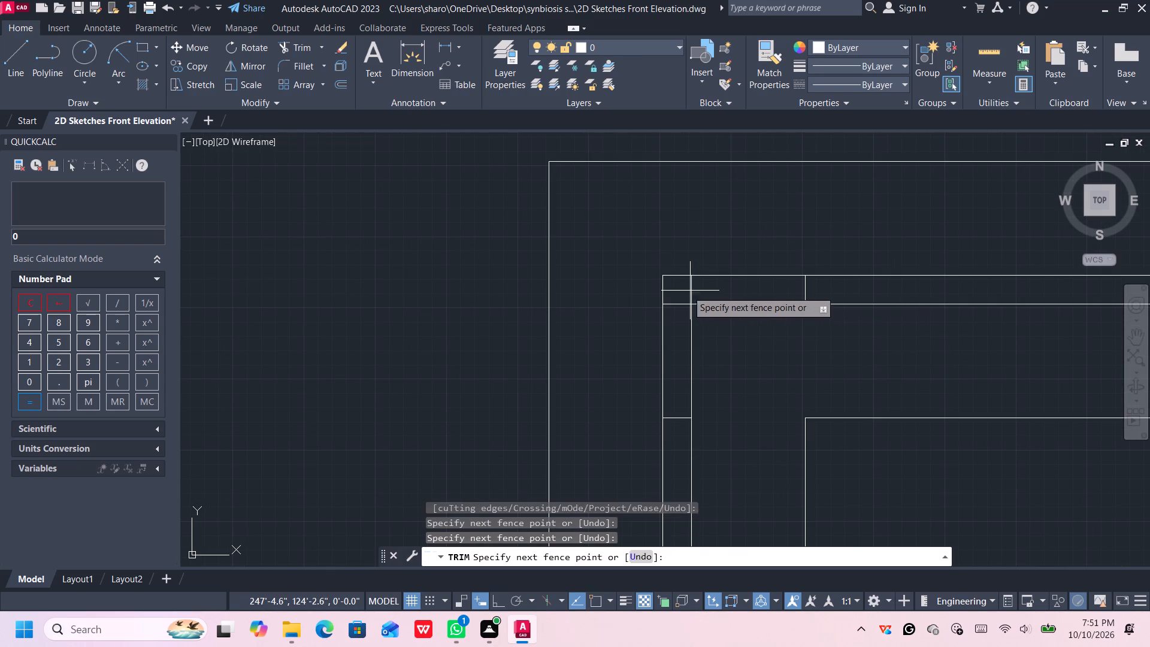
{"action": "left_click", "coordinate": [679, 292]}
{"action": "left_click_drag", "start_coordinate": [679, 294], "coordinate": [679, 300]}
{"action": "left_click", "coordinate": [677, 309]}
{"action": "left_click", "coordinate": [678, 405]}
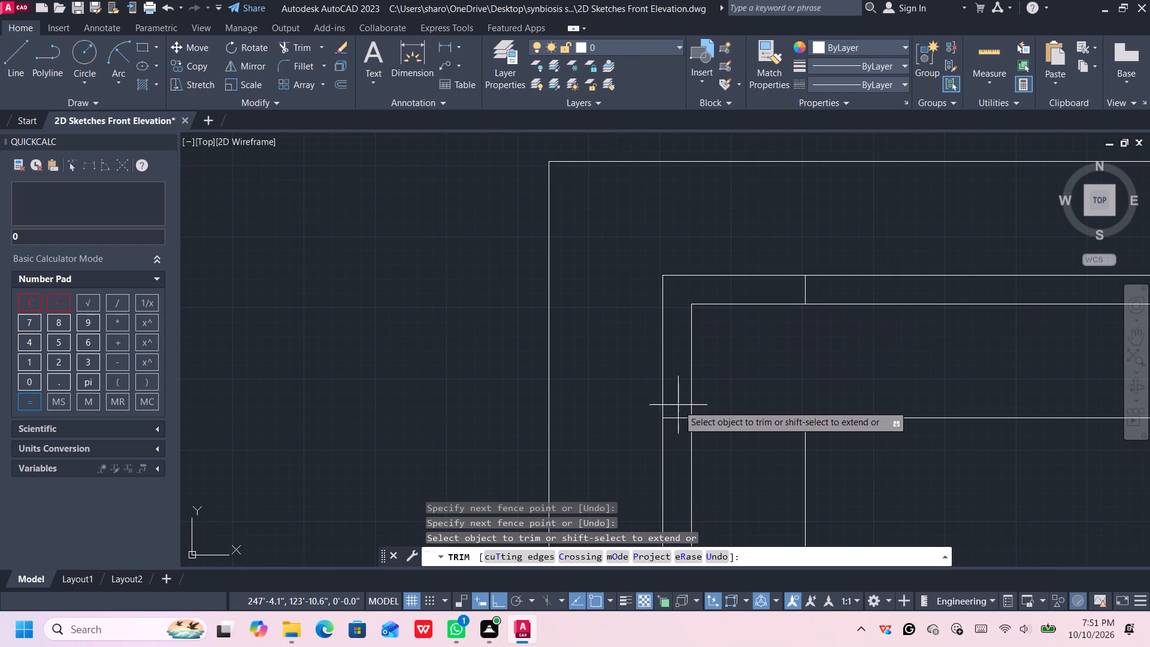
{"action": "left_click", "coordinate": [676, 427]}
{"action": "left_click", "coordinate": [816, 286]}
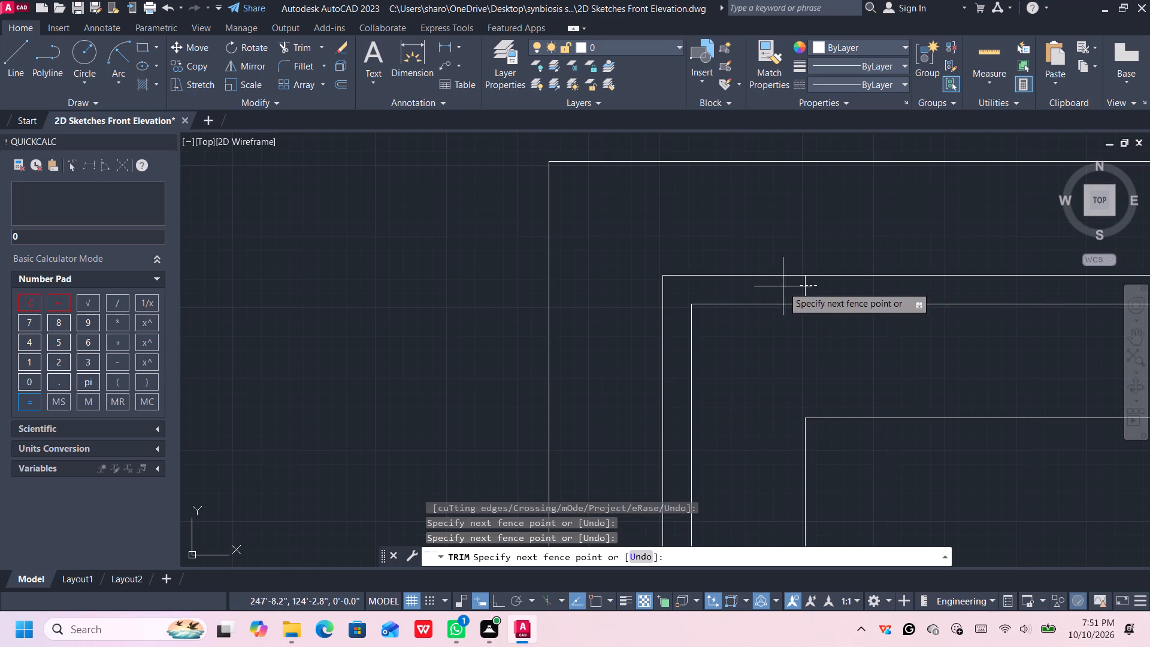
{"action": "left_click", "coordinate": [782, 288]}
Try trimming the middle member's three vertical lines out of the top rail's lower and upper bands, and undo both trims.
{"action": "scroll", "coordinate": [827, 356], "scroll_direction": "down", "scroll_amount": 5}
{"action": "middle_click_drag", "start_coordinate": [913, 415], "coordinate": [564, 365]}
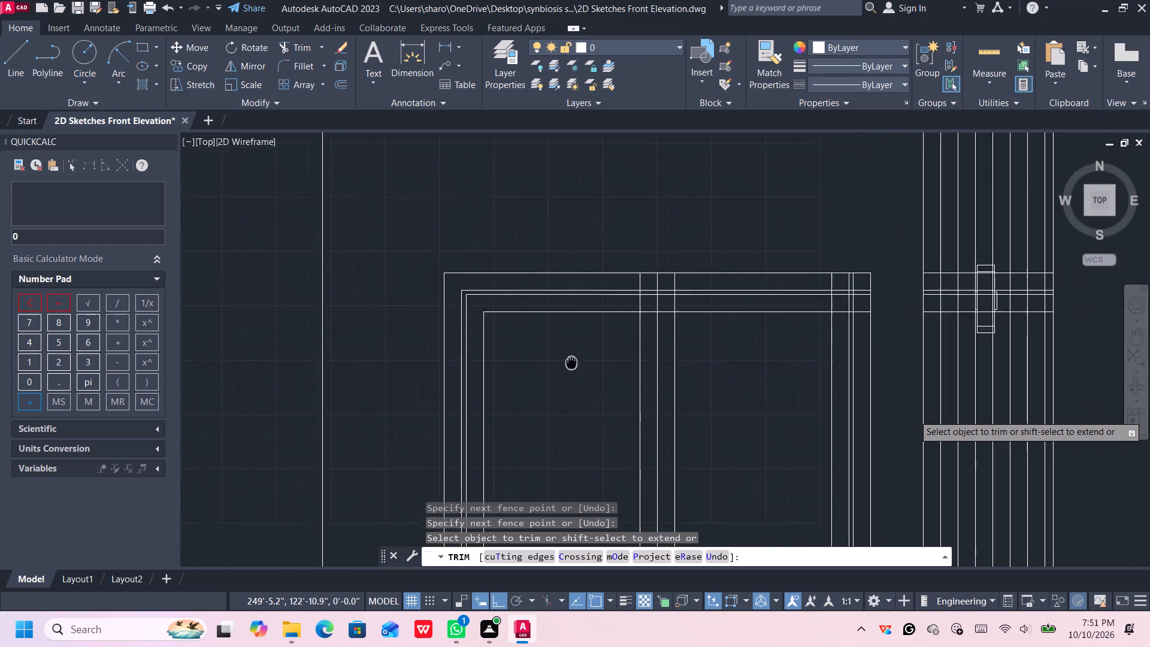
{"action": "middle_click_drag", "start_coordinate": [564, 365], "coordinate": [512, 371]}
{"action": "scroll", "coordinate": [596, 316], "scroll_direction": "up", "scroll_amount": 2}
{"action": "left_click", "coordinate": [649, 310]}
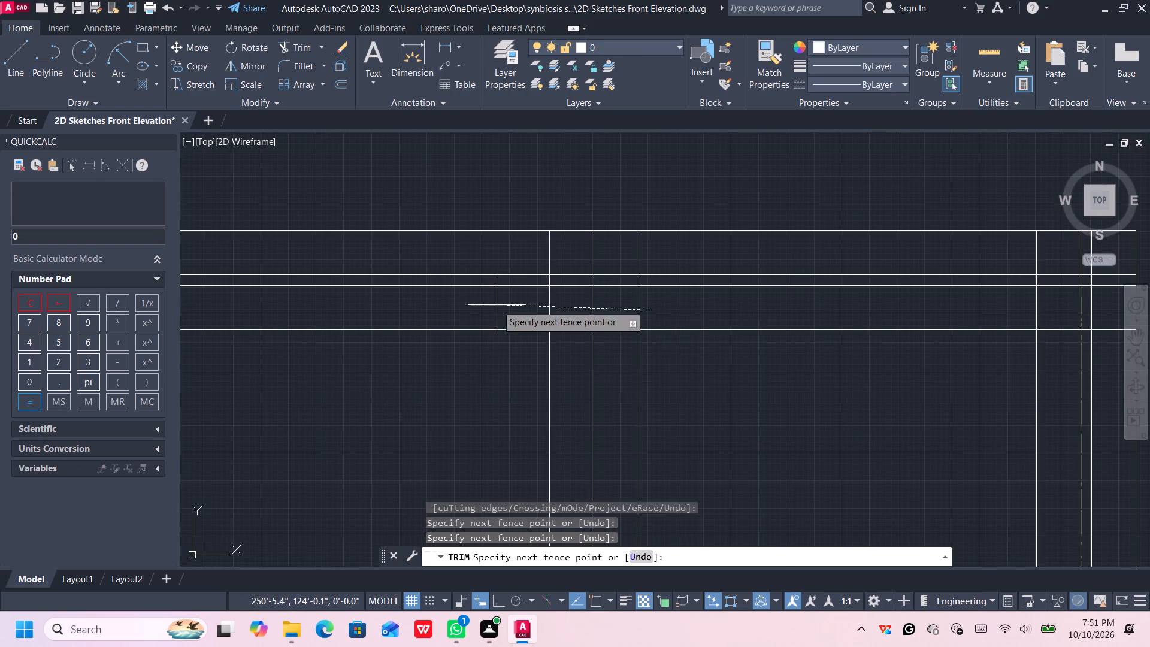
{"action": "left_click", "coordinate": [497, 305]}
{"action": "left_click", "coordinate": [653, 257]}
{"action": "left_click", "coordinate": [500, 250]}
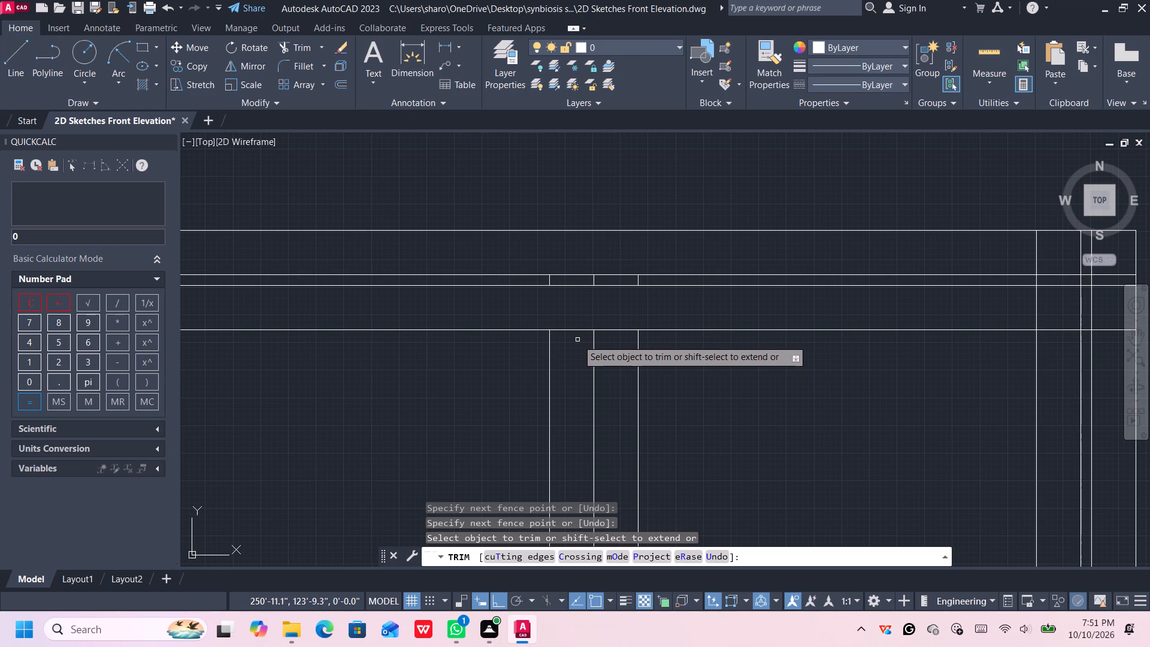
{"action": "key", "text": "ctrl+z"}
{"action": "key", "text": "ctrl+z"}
Trim the middle member's two outer vertical lines within the top rail's lower band, keeping its centre line.
{"action": "scroll", "coordinate": [635, 309], "scroll_direction": "down", "scroll_amount": 5}
{"action": "middle_click_drag", "start_coordinate": [868, 359], "coordinate": [704, 353]}
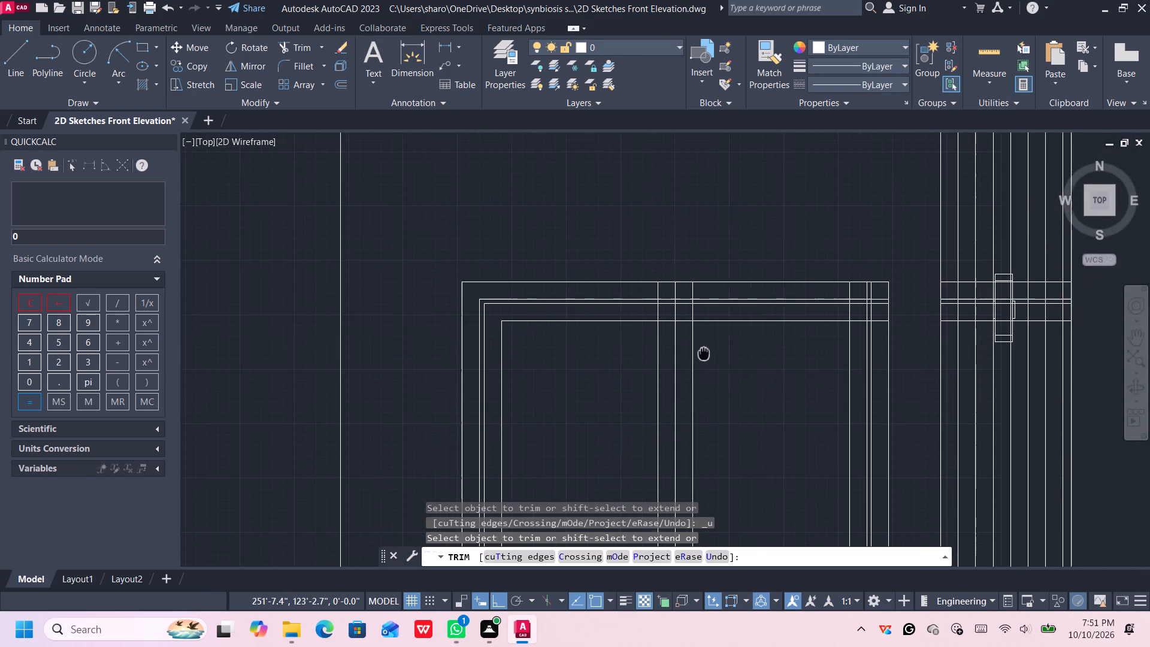
{"action": "middle_click_drag", "start_coordinate": [704, 353], "coordinate": [702, 353]}
{"action": "scroll", "coordinate": [702, 354], "scroll_direction": "up", "scroll_amount": 2}
{"action": "left_click", "coordinate": [689, 287]}
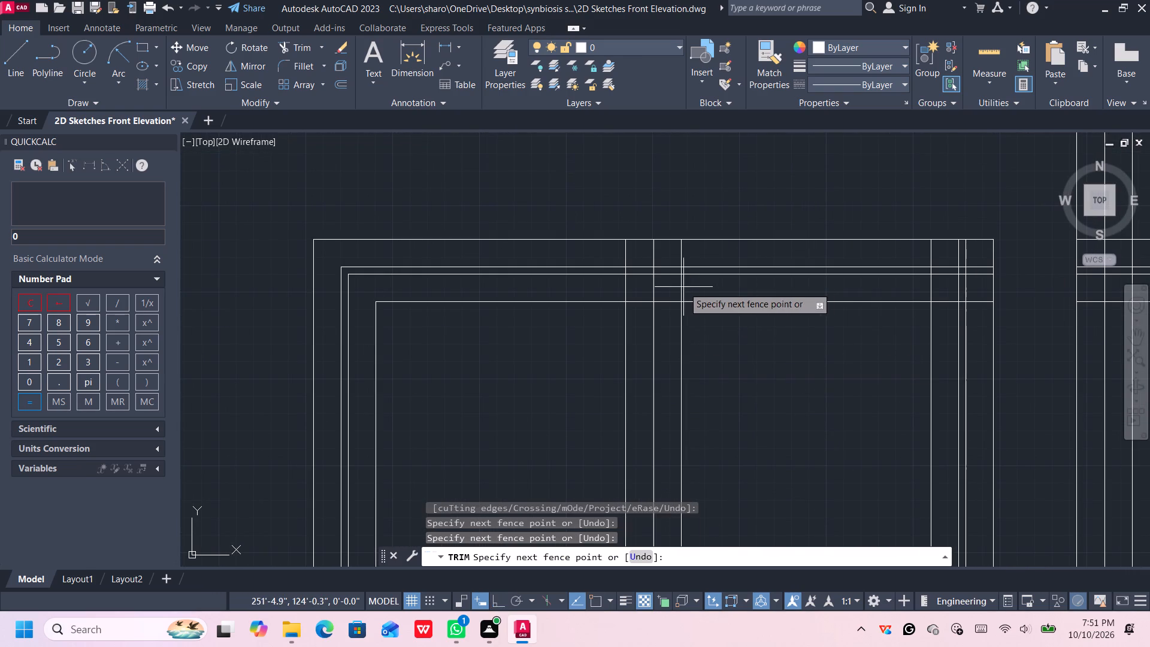
{"action": "left_click", "coordinate": [682, 287]}
{"action": "left_click", "coordinate": [690, 286]}
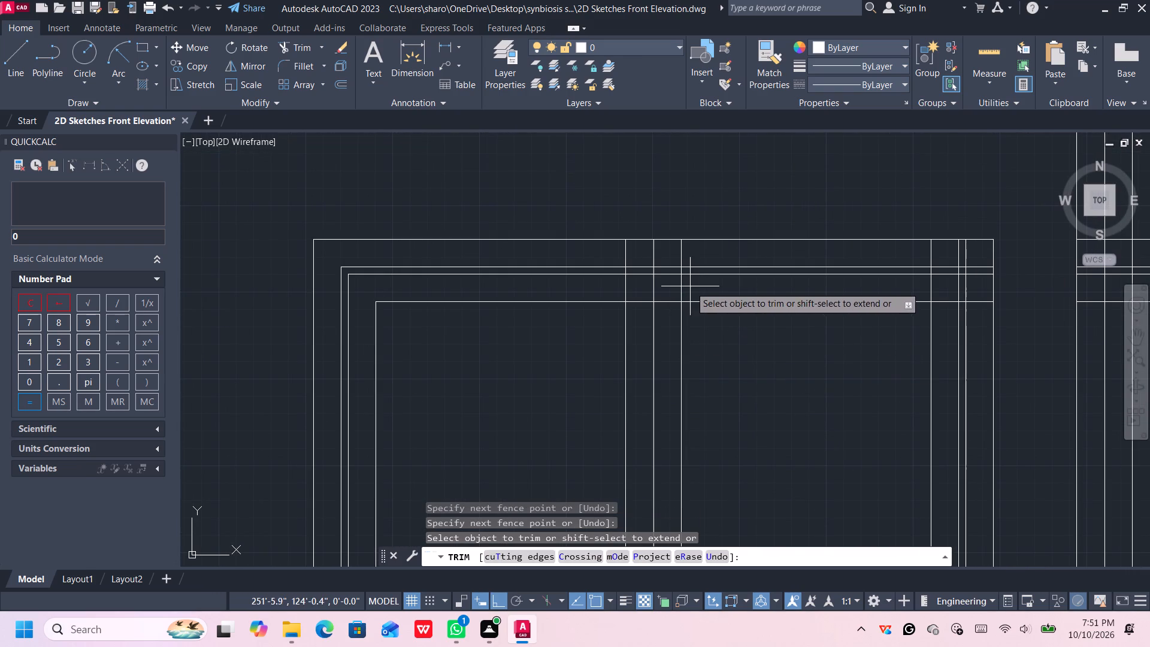
{"action": "left_click", "coordinate": [677, 287]}
{"action": "left_click", "coordinate": [632, 287]}
{"action": "left_click", "coordinate": [621, 287]}
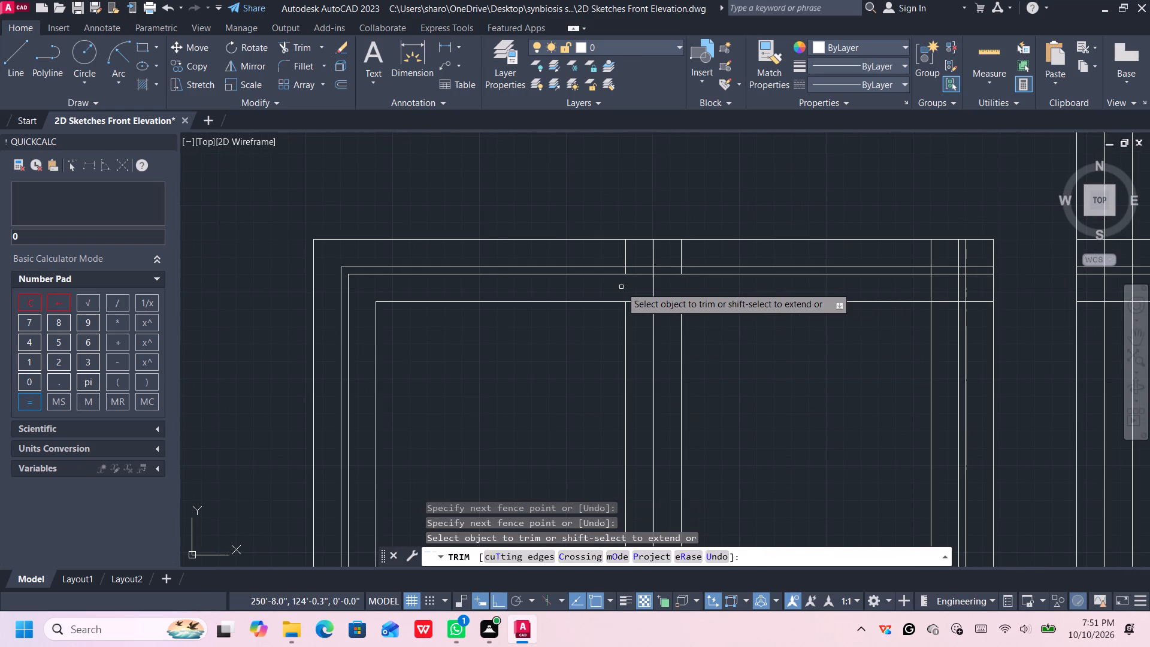
Trim the middle member's three vertical lines out of the top rail's upper band and the narrow gap beneath it.
{"action": "middle_click_drag", "start_coordinate": [632, 282], "coordinate": [573, 349]}
{"action": "scroll", "coordinate": [574, 346], "scroll_direction": "up", "scroll_amount": 3}
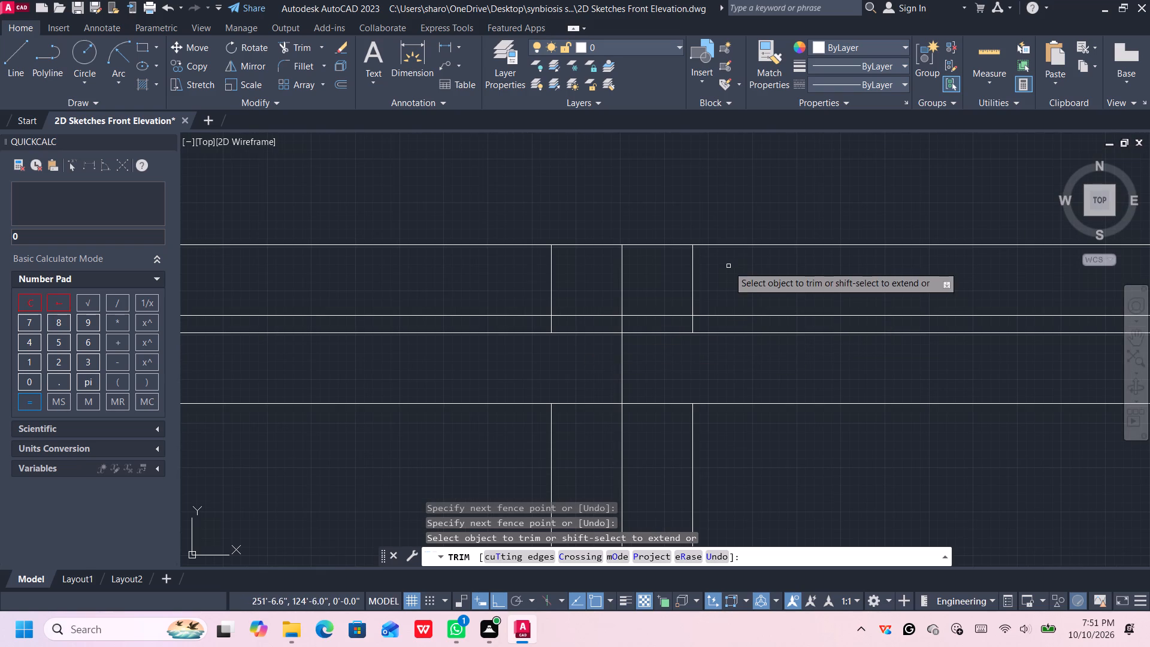
{"action": "left_click", "coordinate": [721, 276]}
{"action": "left_click", "coordinate": [522, 283]}
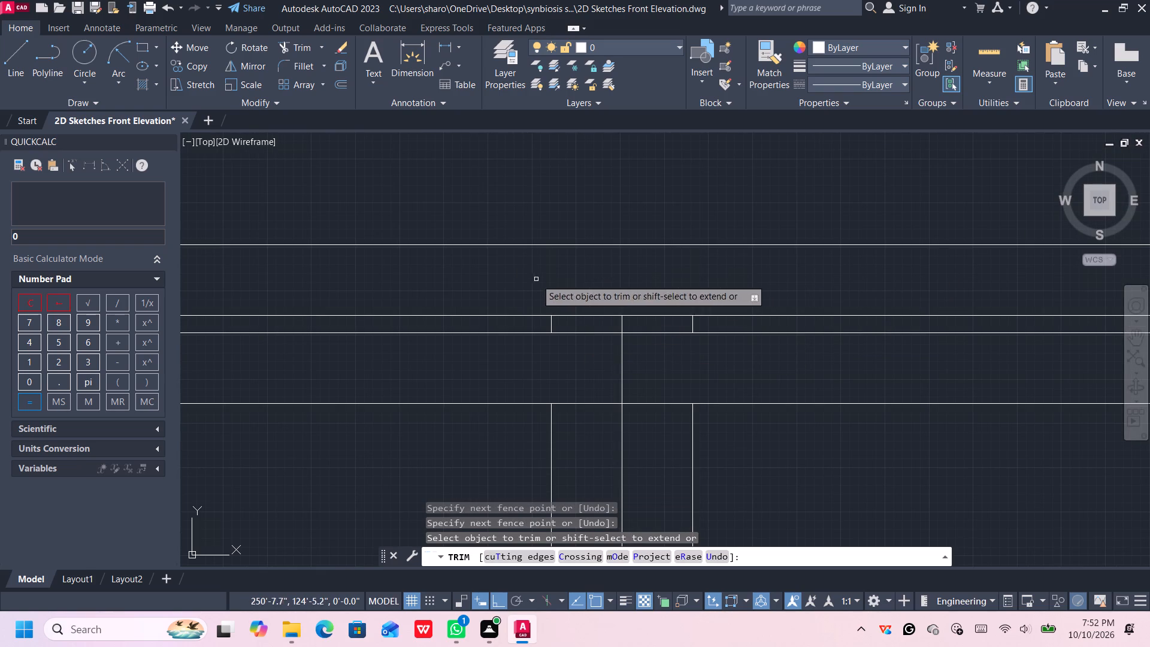
{"action": "scroll", "coordinate": [641, 308], "scroll_direction": "up", "scroll_amount": 1}
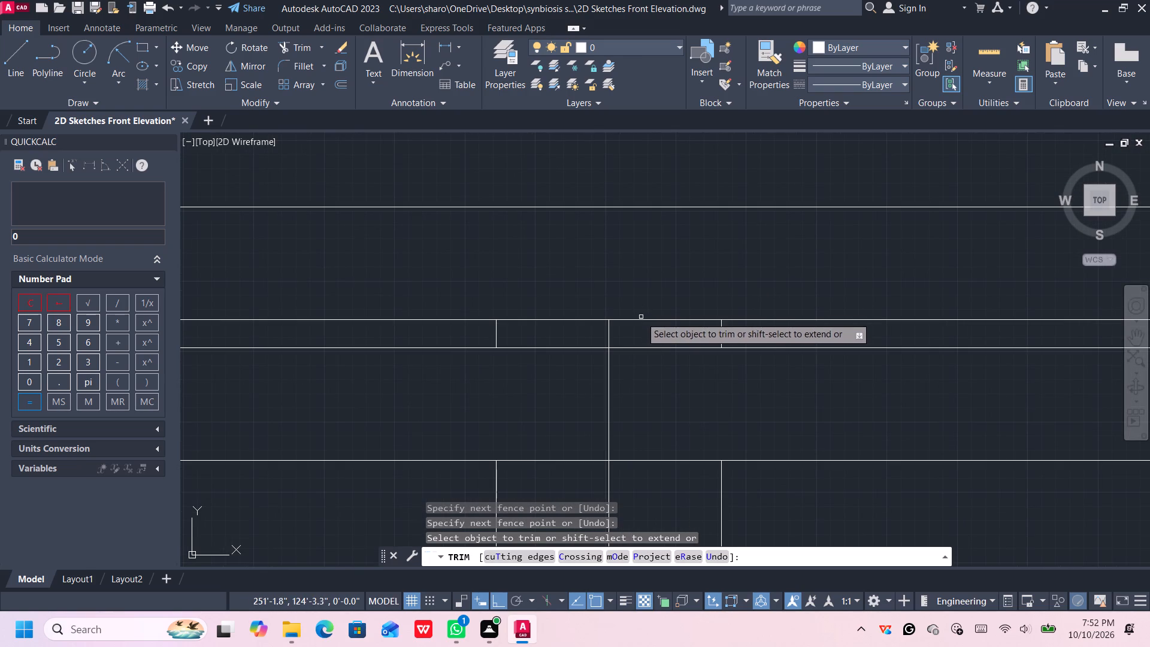
{"action": "scroll", "coordinate": [641, 317], "scroll_direction": "up", "scroll_amount": 2}
{"action": "left_click", "coordinate": [861, 353]}
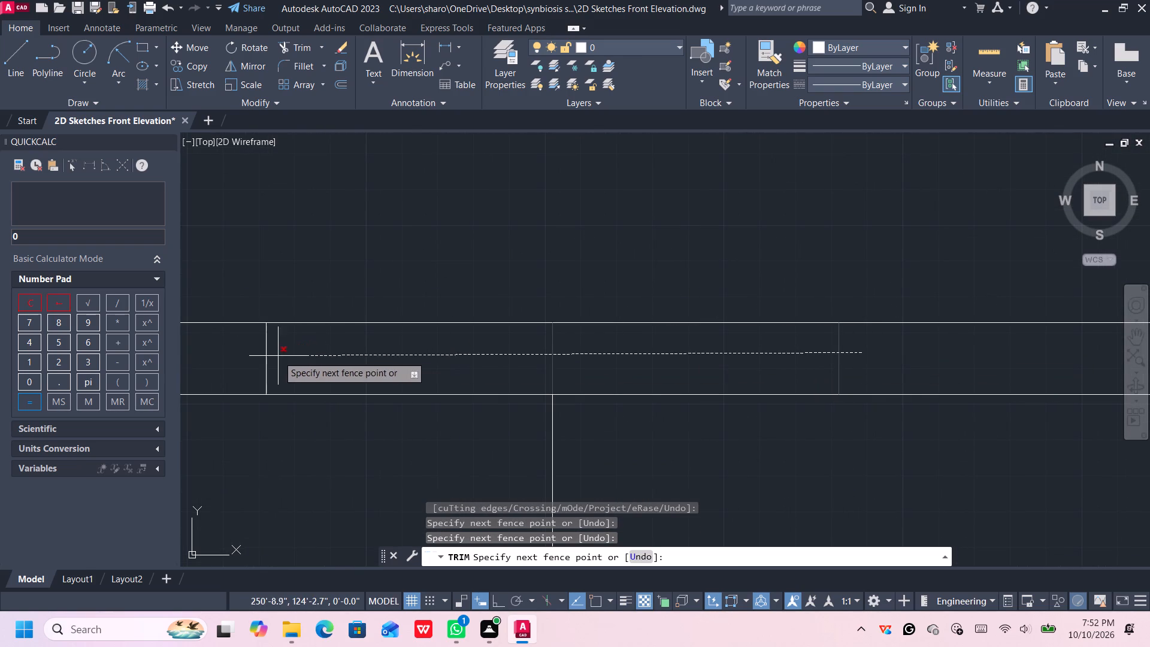
{"action": "left_click", "coordinate": [256, 356]}
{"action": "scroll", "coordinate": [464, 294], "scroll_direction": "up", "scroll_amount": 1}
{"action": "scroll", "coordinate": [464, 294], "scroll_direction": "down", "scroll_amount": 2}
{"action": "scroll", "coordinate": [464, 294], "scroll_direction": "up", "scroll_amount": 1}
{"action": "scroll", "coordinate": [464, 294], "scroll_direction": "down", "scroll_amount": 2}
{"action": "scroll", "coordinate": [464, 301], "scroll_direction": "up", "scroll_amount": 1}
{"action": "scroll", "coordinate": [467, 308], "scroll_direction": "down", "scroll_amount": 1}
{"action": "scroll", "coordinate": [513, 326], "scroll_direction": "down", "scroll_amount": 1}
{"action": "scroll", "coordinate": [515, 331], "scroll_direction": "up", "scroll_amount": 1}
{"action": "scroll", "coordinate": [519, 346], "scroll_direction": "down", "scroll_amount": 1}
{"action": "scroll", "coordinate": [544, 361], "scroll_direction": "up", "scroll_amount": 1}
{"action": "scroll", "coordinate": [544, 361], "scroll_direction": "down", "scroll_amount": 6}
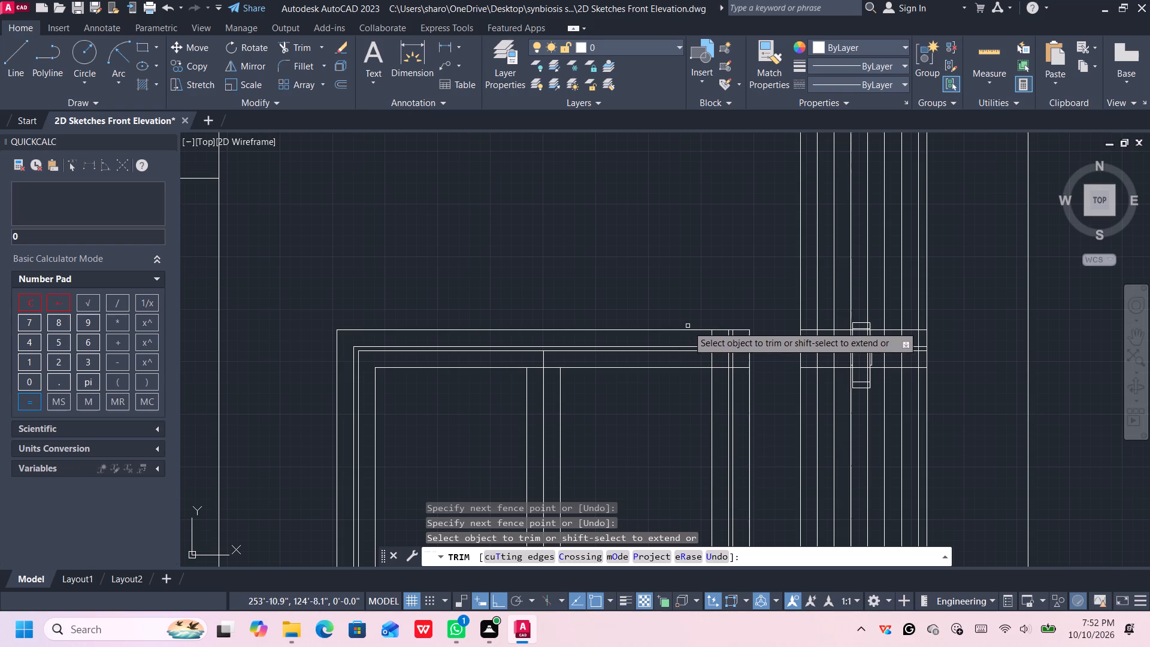
Trim the crossing horizontal and vertical lines in the outer and inner bands at the frame's top-right corner.
{"action": "middle_click_drag", "start_coordinate": [740, 341], "coordinate": [713, 315]}
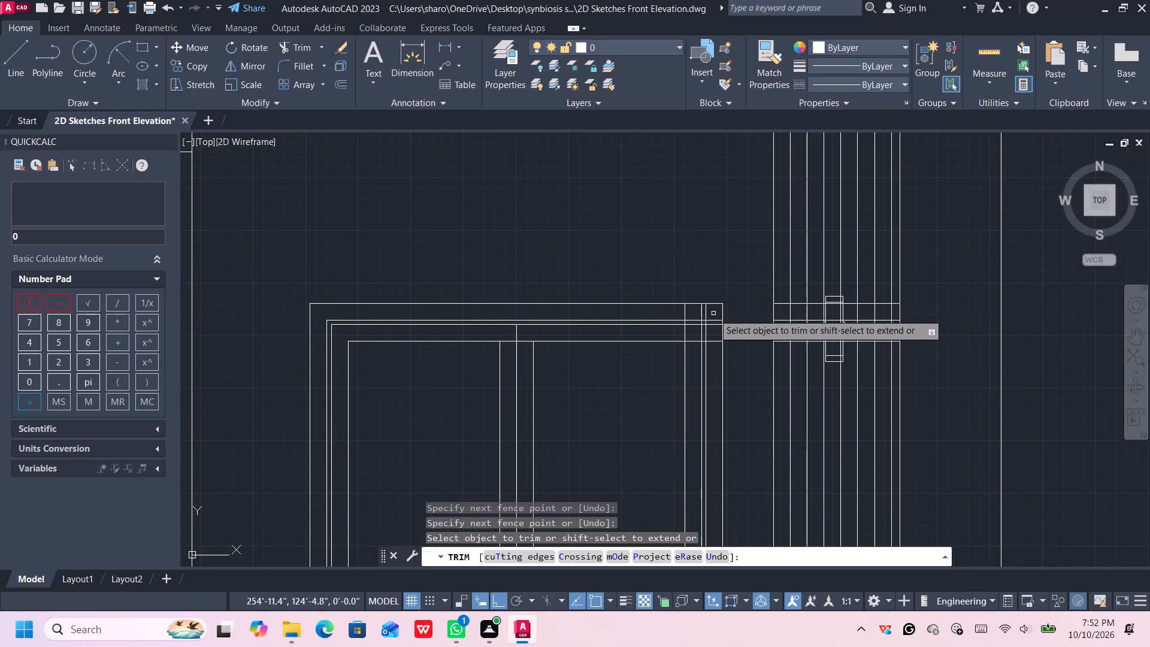
{"action": "left_click", "coordinate": [713, 313]}
{"action": "left_click", "coordinate": [685, 317]}
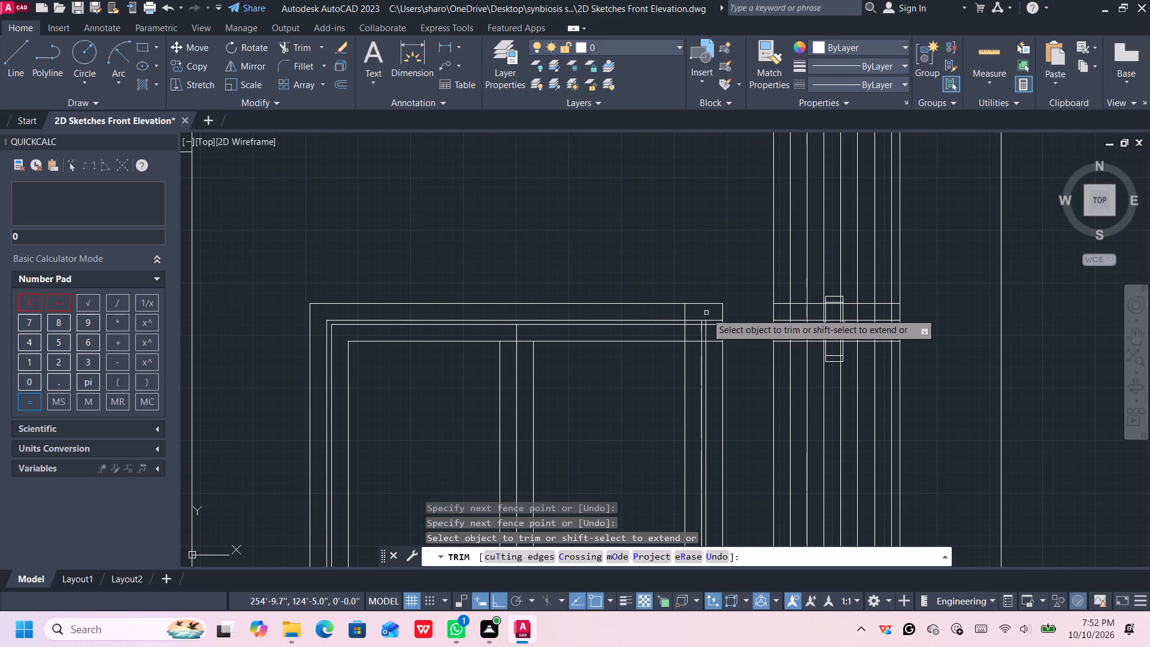
{"action": "left_click", "coordinate": [693, 313]}
{"action": "left_click", "coordinate": [679, 312]}
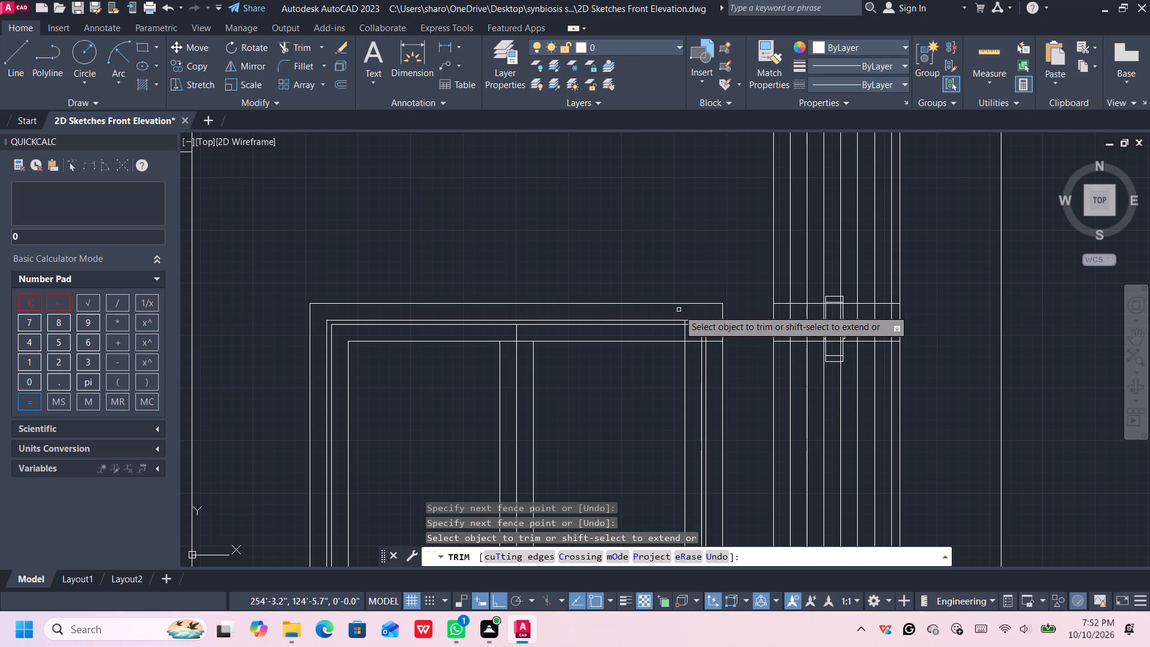
{"action": "scroll", "coordinate": [683, 311], "scroll_direction": "up", "scroll_amount": 2}
{"action": "left_click", "coordinate": [752, 319]}
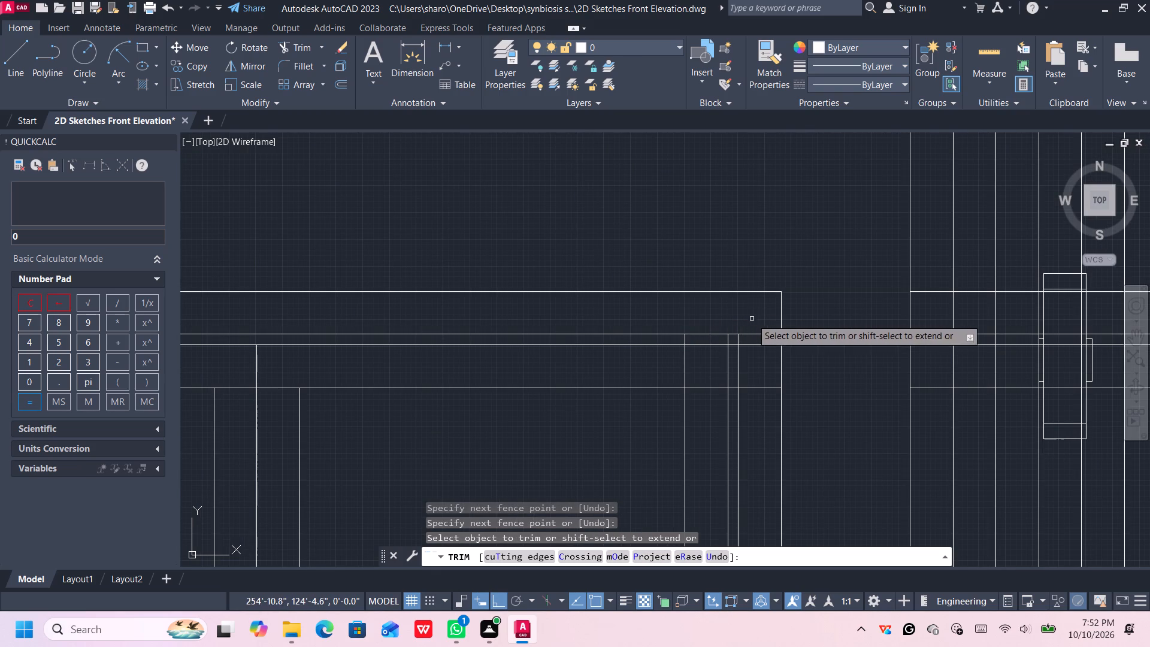
{"action": "left_click", "coordinate": [755, 412]}
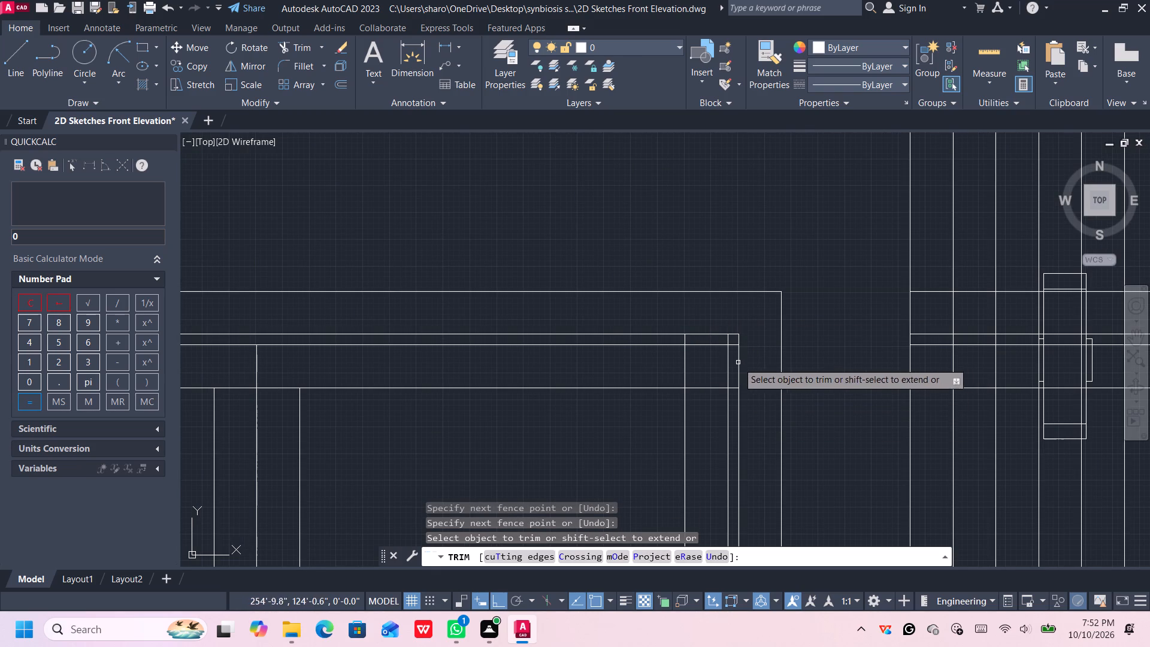
{"action": "left_click", "coordinate": [668, 373]}
{"action": "left_click", "coordinate": [709, 367]}
{"action": "left_click", "coordinate": [707, 370]}
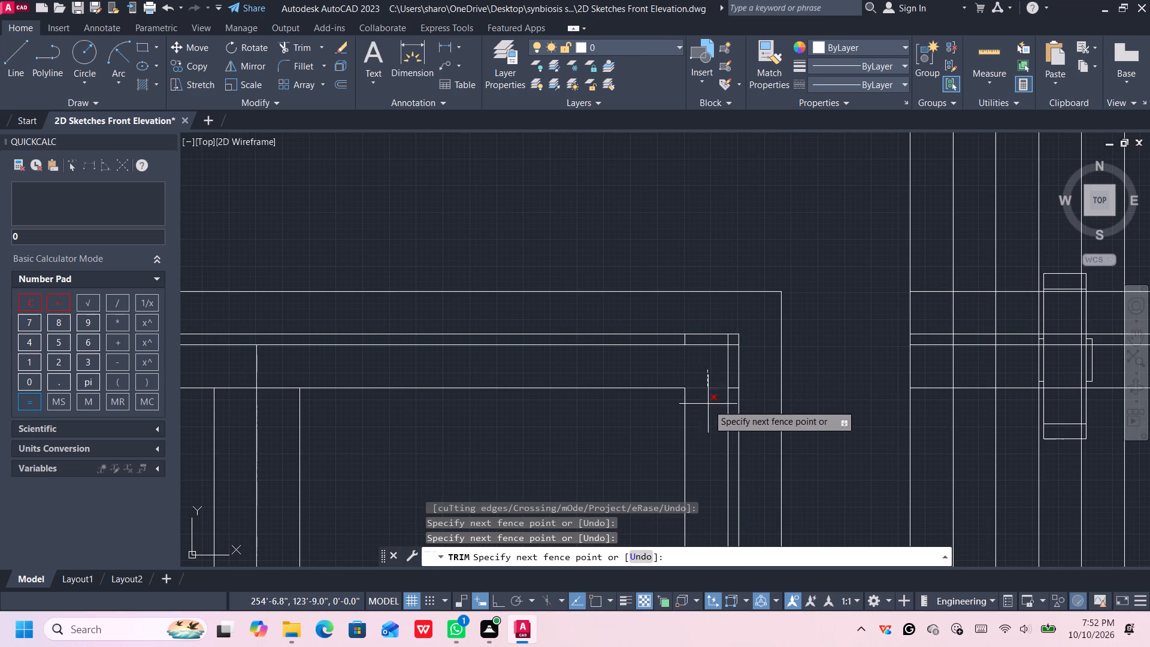
{"action": "left_click", "coordinate": [708, 409]}
Trim the remaining crossing segments and stubs in the narrow gap at the frame's top-right corner.
{"action": "scroll", "coordinate": [706, 368], "scroll_direction": "up", "scroll_amount": 2}
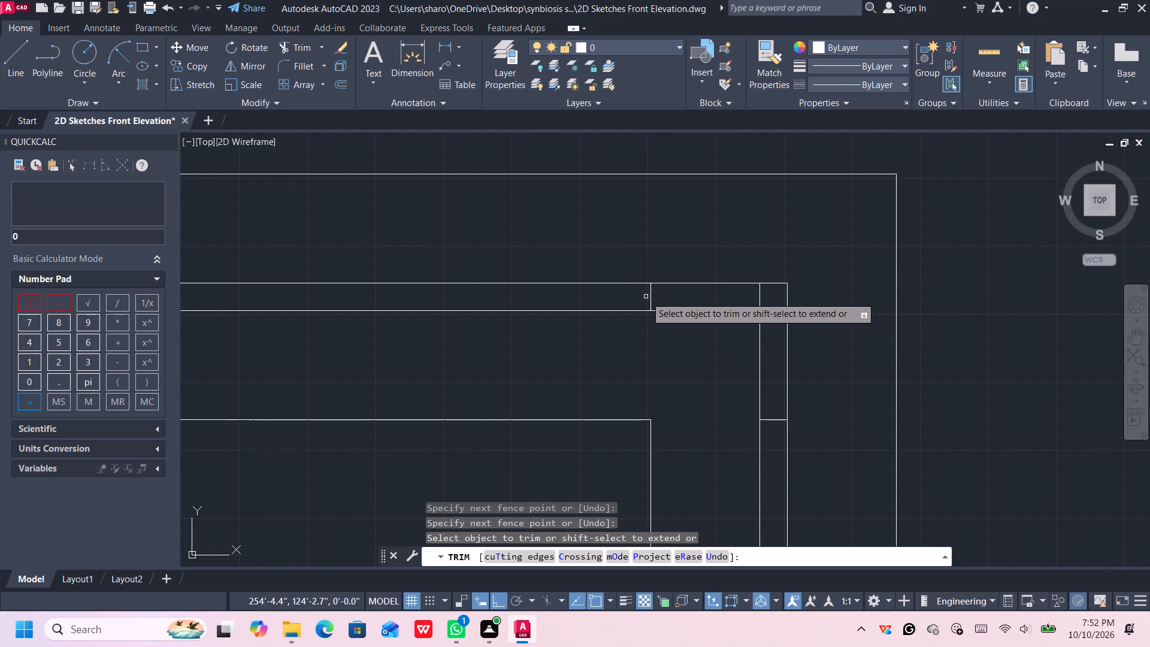
{"action": "left_click", "coordinate": [646, 297]}
{"action": "double_click", "coordinate": [769, 294]}
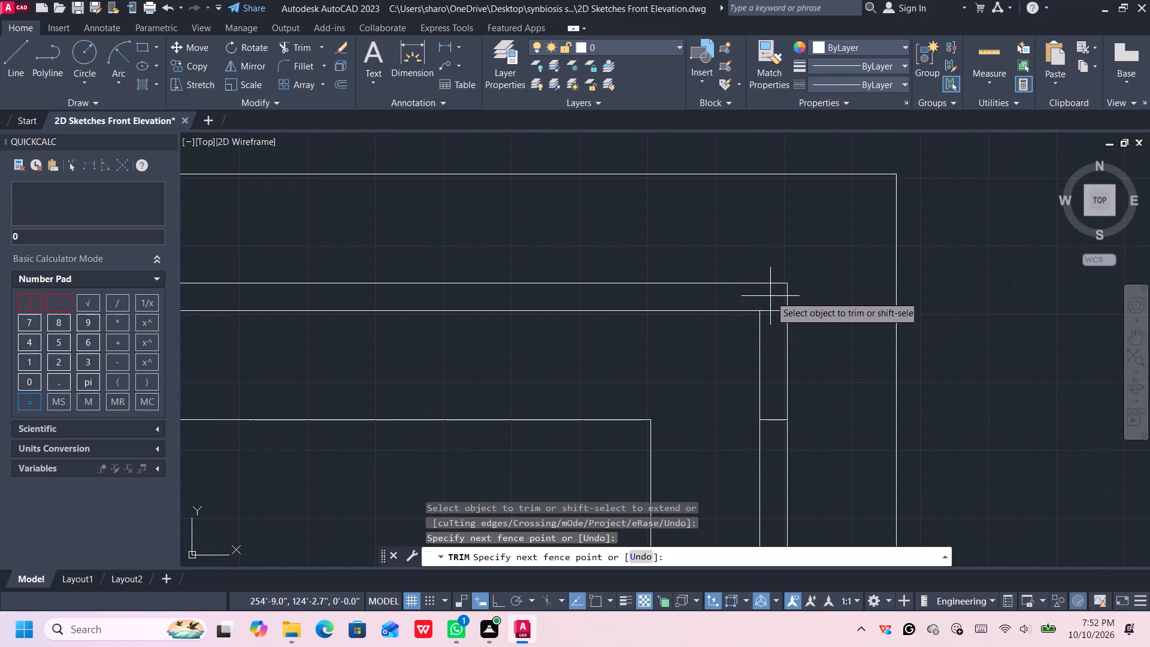
{"action": "left_click", "coordinate": [775, 427]}
Trim the crossing horizontal and vertical lines in the outer and inner bands at the frame's bottom-left corner.
{"action": "scroll", "coordinate": [807, 295], "scroll_direction": "down", "scroll_amount": 5}
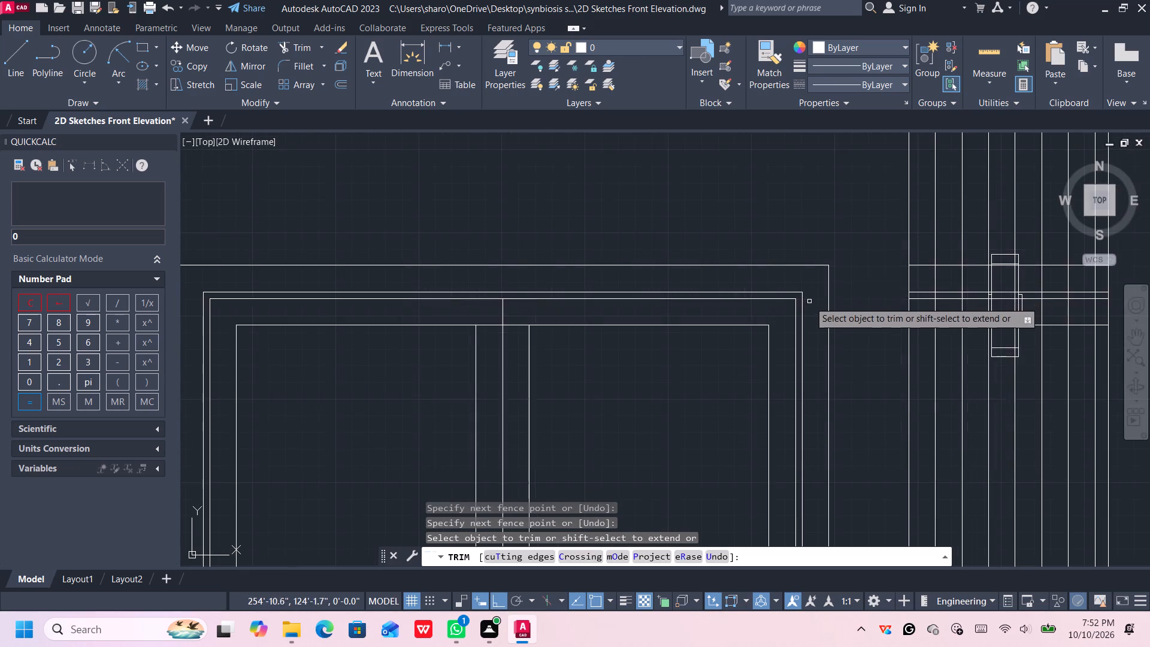
{"action": "scroll", "coordinate": [810, 303], "scroll_direction": "up", "scroll_amount": 1}
{"action": "scroll", "coordinate": [810, 303], "scroll_direction": "down", "scroll_amount": 1}
{"action": "scroll", "coordinate": [739, 382], "scroll_direction": "down", "scroll_amount": 3}
{"action": "middle_click_drag", "start_coordinate": [713, 414], "coordinate": [735, 258]}
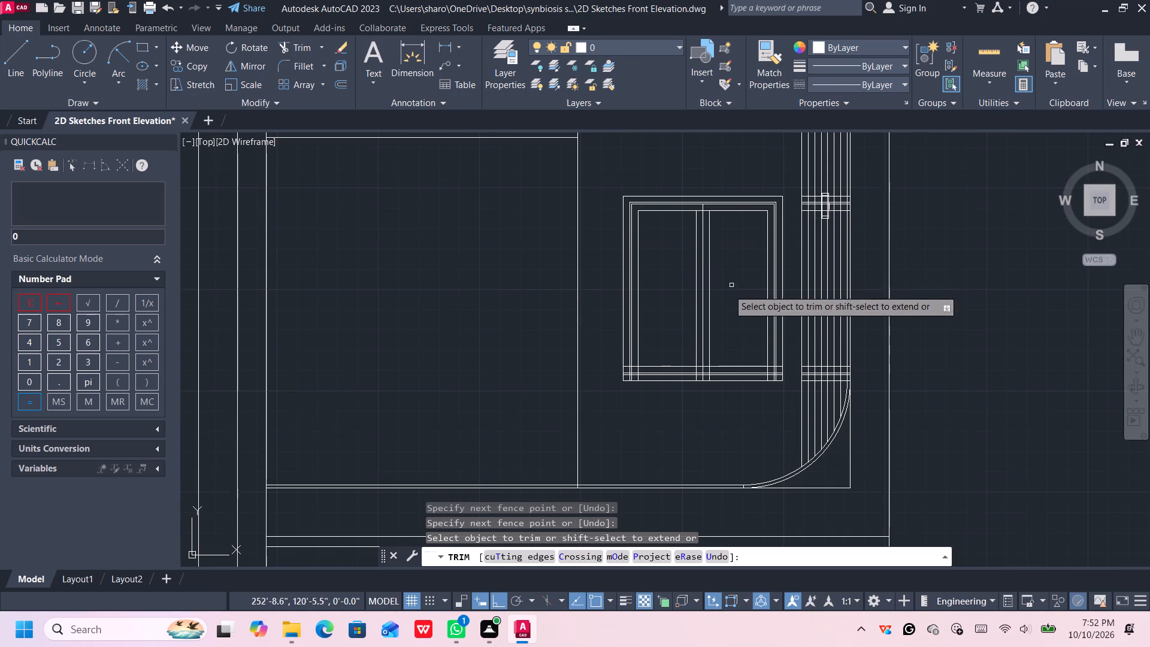
{"action": "scroll", "coordinate": [618, 374], "scroll_direction": "up", "scroll_amount": 3}
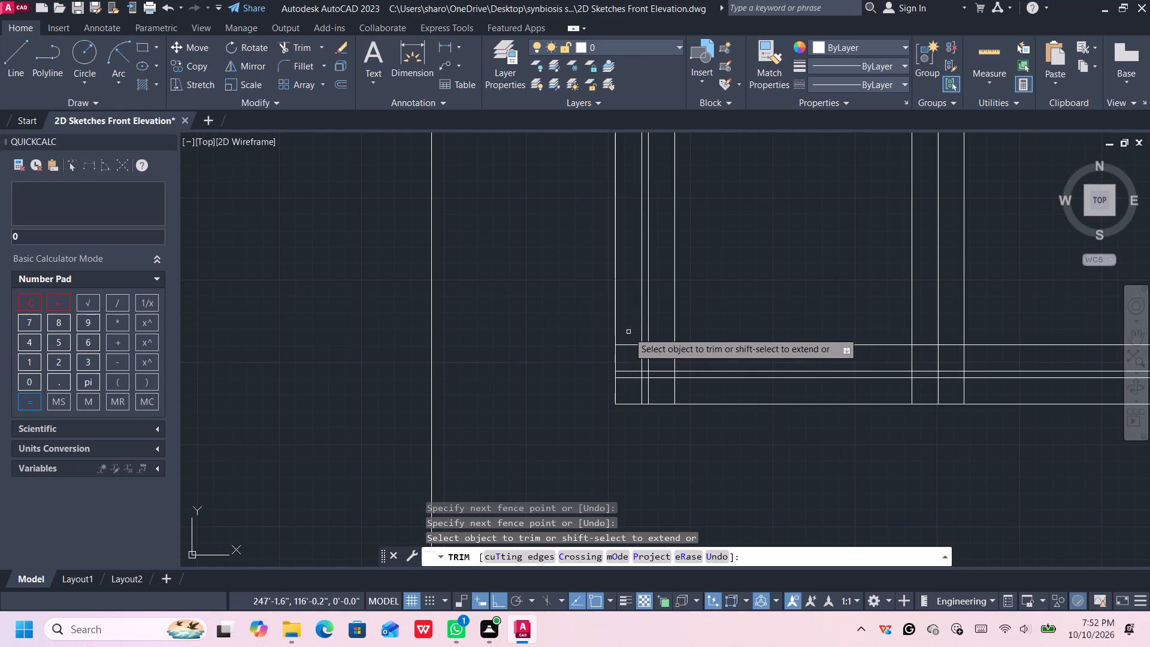
{"action": "left_click", "coordinate": [628, 332]}
{"action": "double_click", "coordinate": [629, 388]}
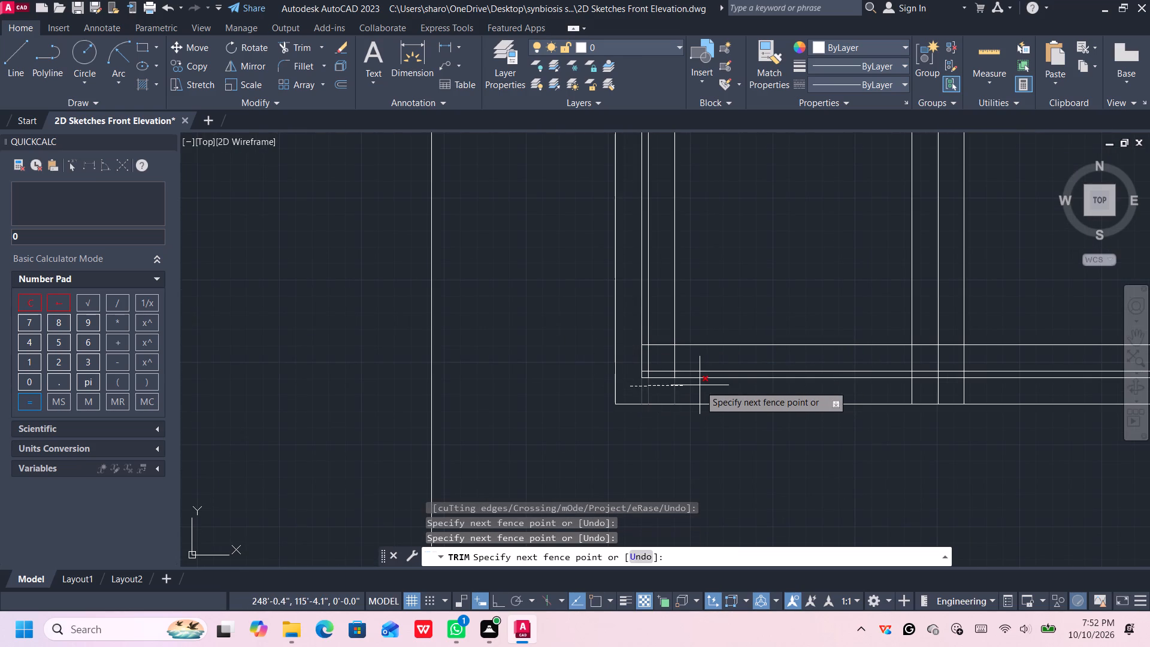
{"action": "left_click", "coordinate": [700, 385]}
{"action": "left_click", "coordinate": [661, 335]}
{"action": "left_click", "coordinate": [661, 354]}
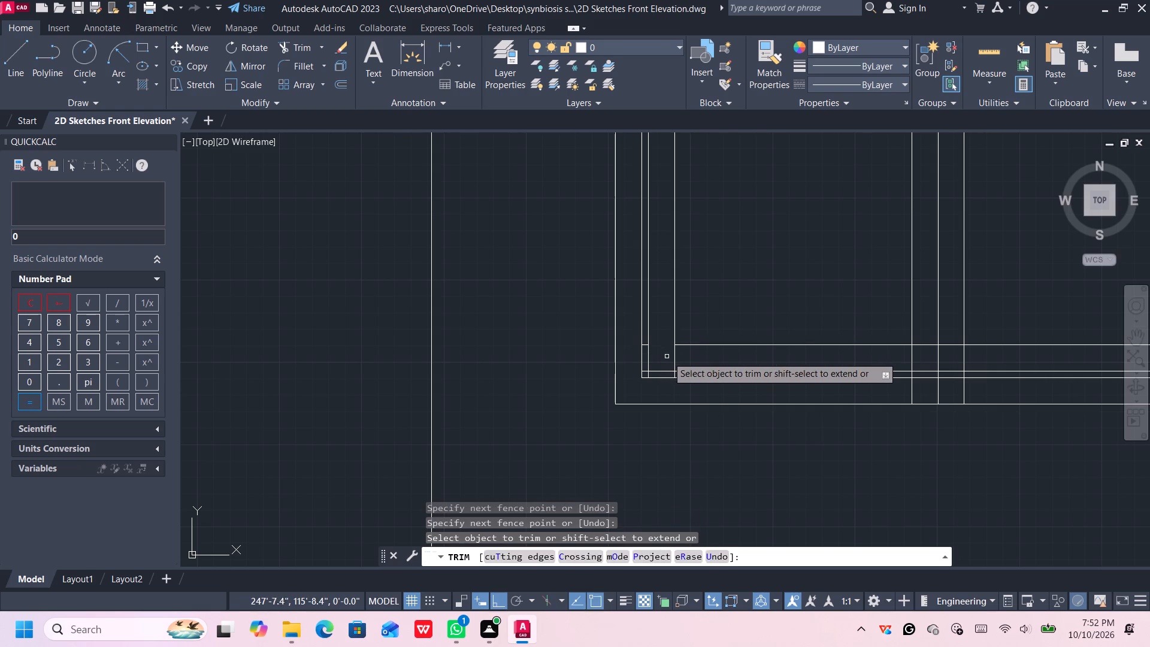
{"action": "left_click", "coordinate": [667, 356]}
{"action": "left_click", "coordinate": [687, 360]}
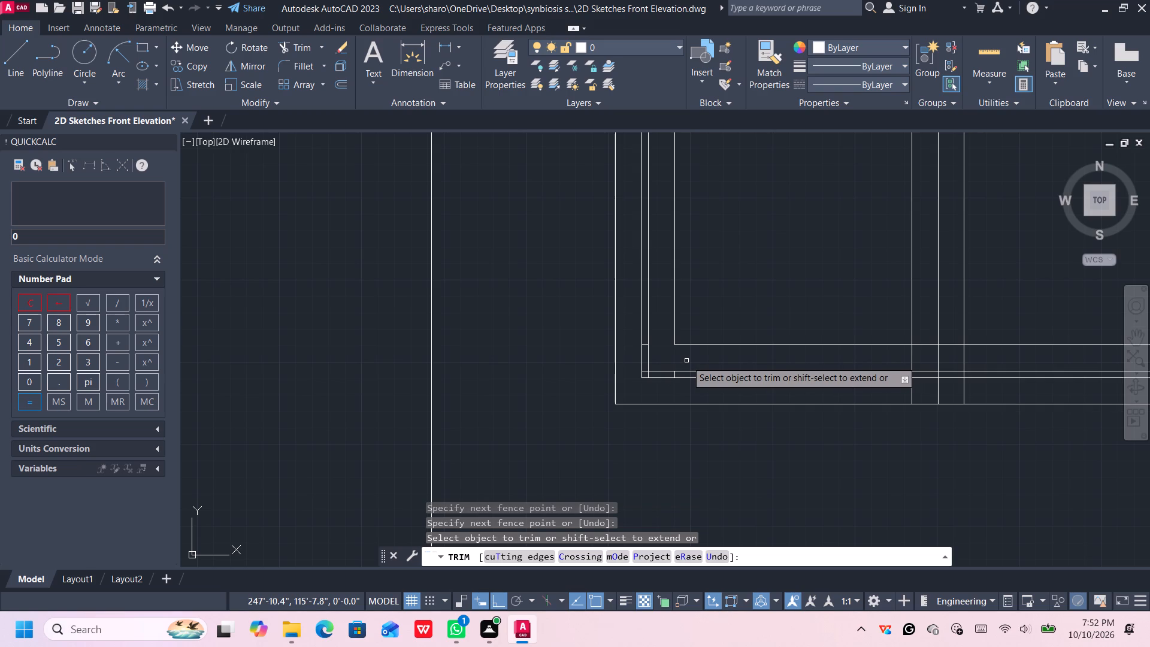
Trim the remaining crossing segments and stubs in the narrow gap at the frame's bottom-left corner.
{"action": "middle_click_drag", "start_coordinate": [688, 362], "coordinate": [618, 343]}
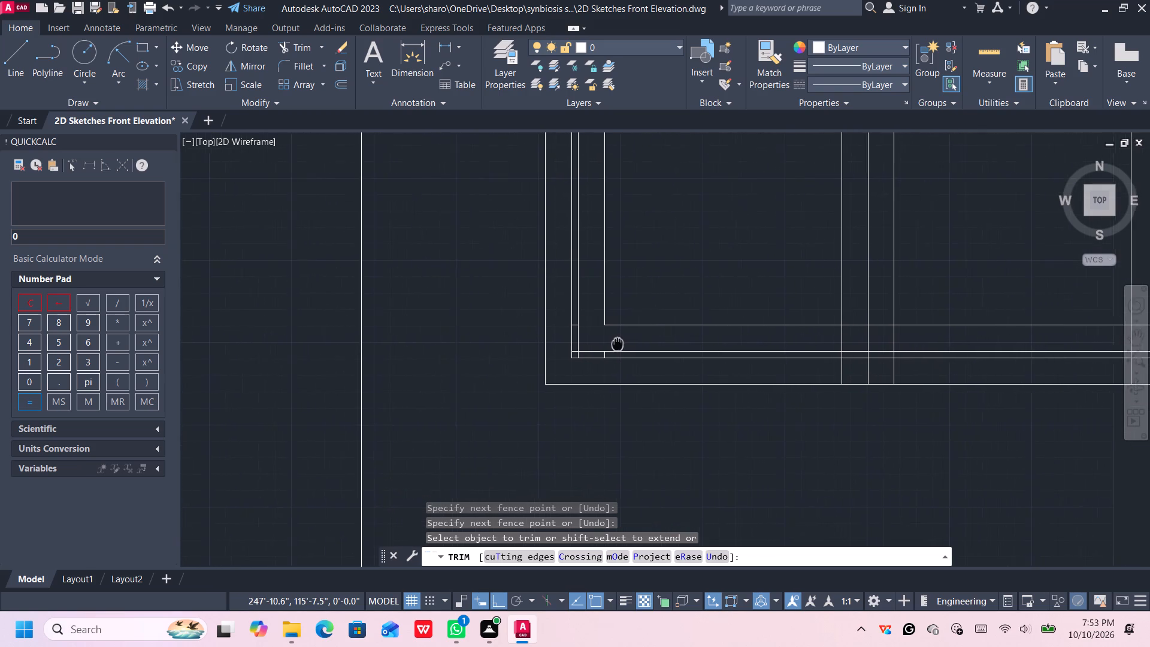
{"action": "middle_click_drag", "start_coordinate": [618, 343], "coordinate": [604, 343]}
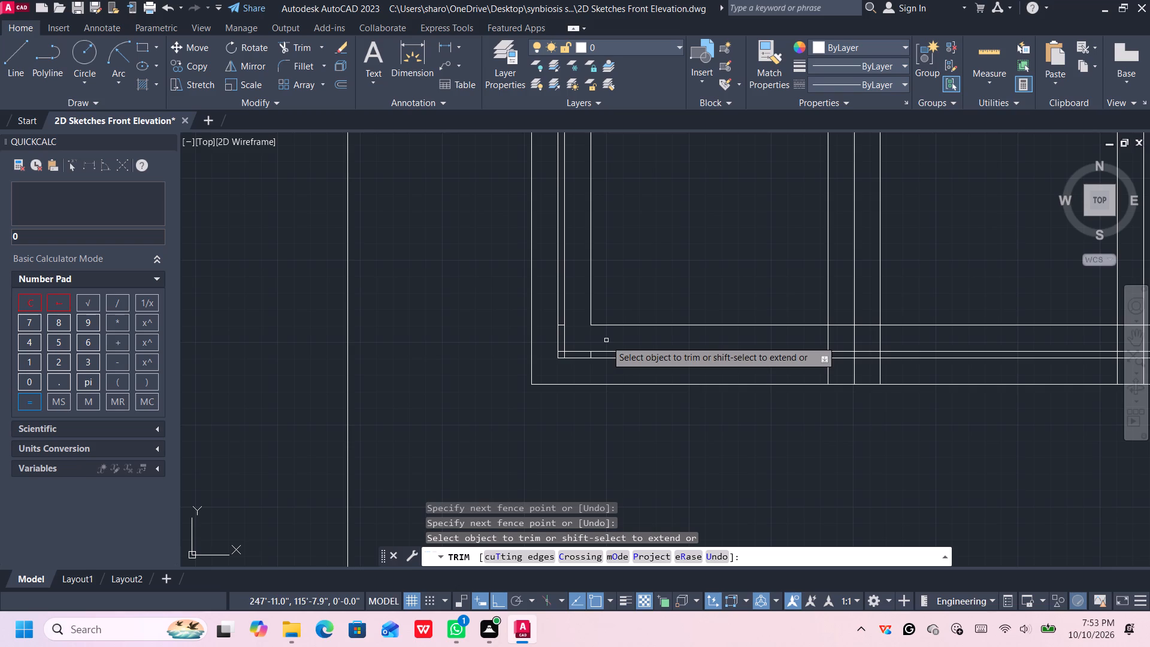
{"action": "scroll", "coordinate": [565, 334], "scroll_direction": "up", "scroll_amount": 2}
{"action": "left_click", "coordinate": [553, 306]}
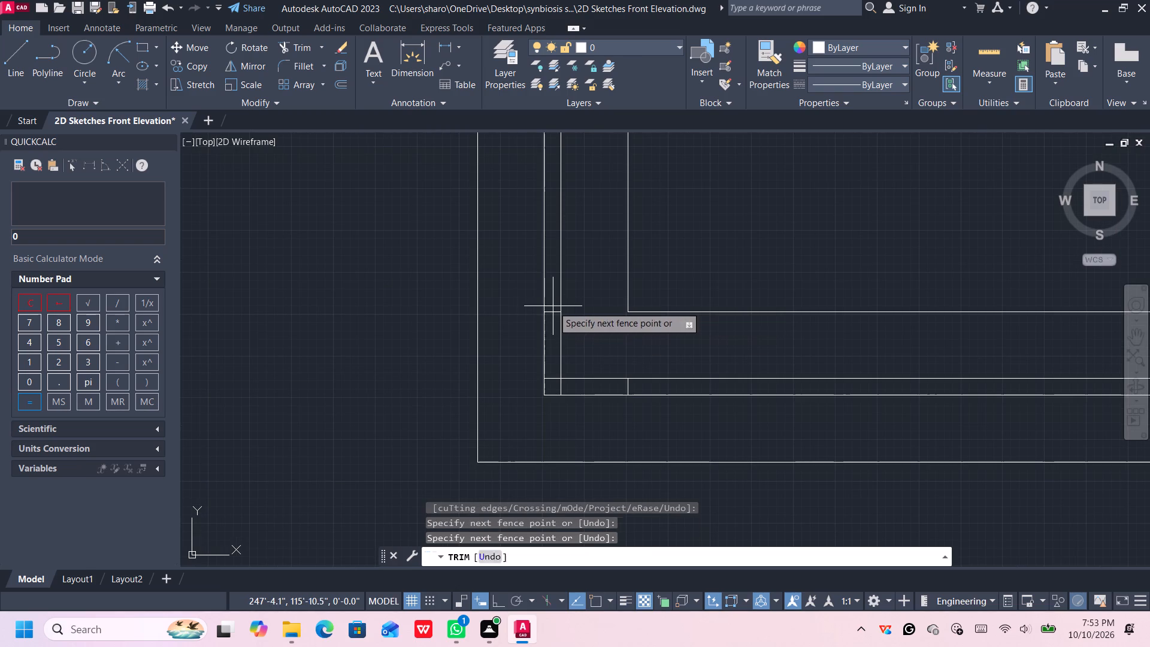
{"action": "double_click", "coordinate": [552, 385]}
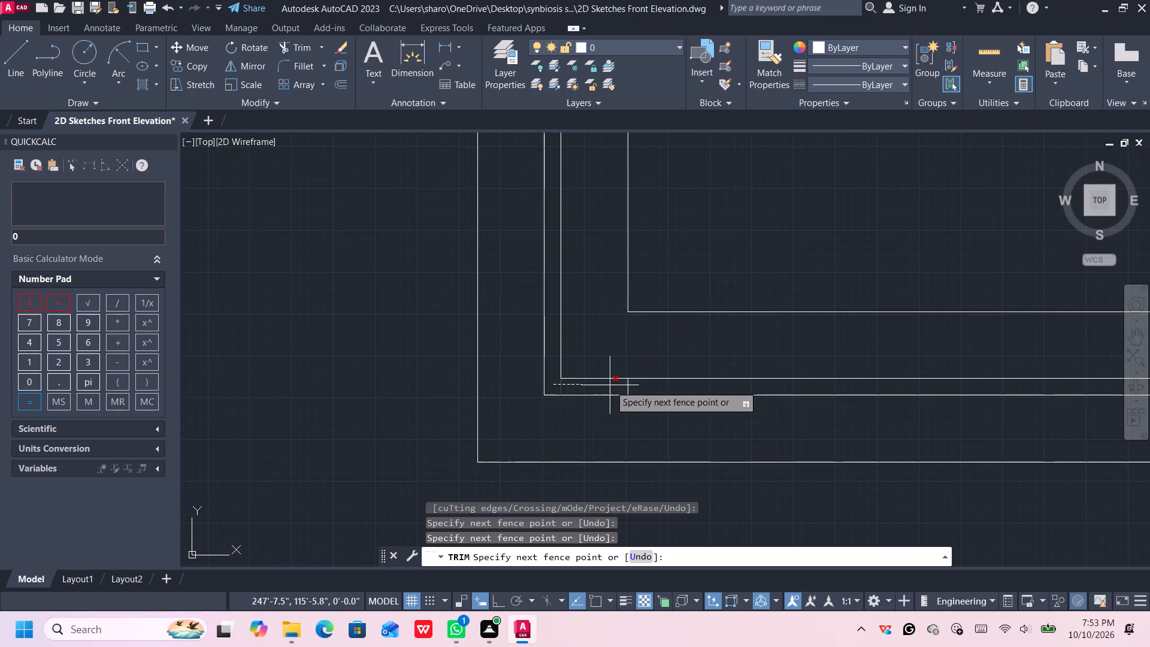
{"action": "left_click", "coordinate": [648, 384]}
Trim the middle member's two outer lines within the bottom rail's inner band, and the rail's upper edge between them, keeping the centre line.
{"action": "scroll", "coordinate": [652, 383], "scroll_direction": "down", "scroll_amount": 2}
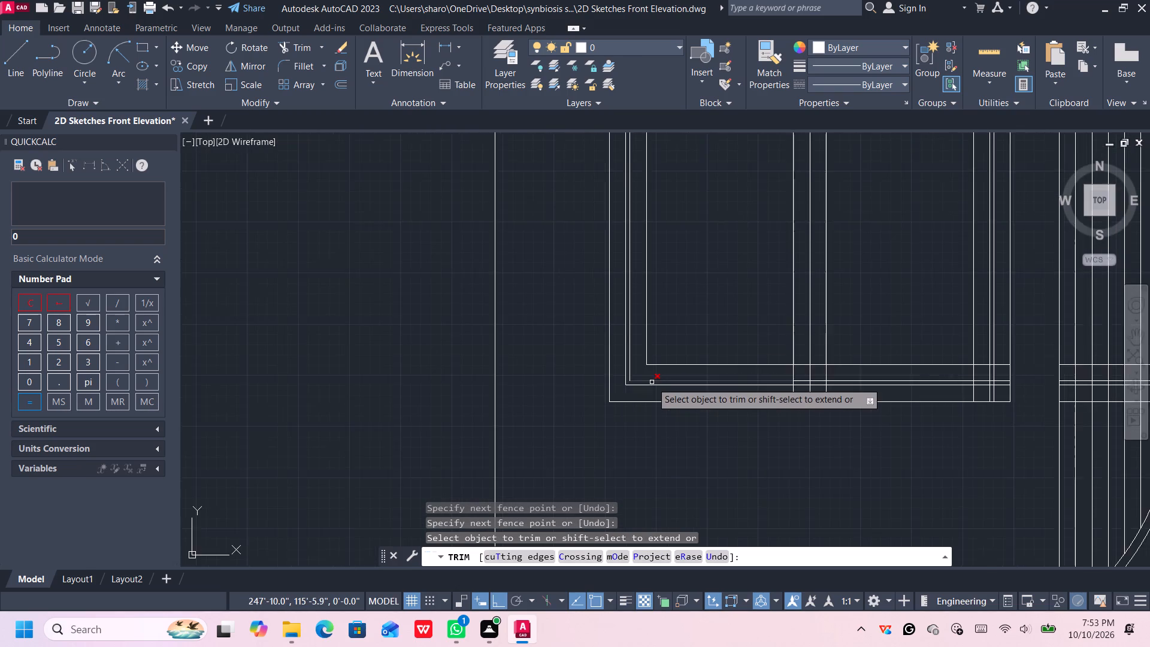
{"action": "scroll", "coordinate": [652, 382], "scroll_direction": "down", "scroll_amount": 2}
{"action": "middle_click_drag", "start_coordinate": [828, 437], "coordinate": [694, 461]}
{"action": "scroll", "coordinate": [650, 421], "scroll_direction": "up", "scroll_amount": 3}
{"action": "left_click", "coordinate": [616, 369]}
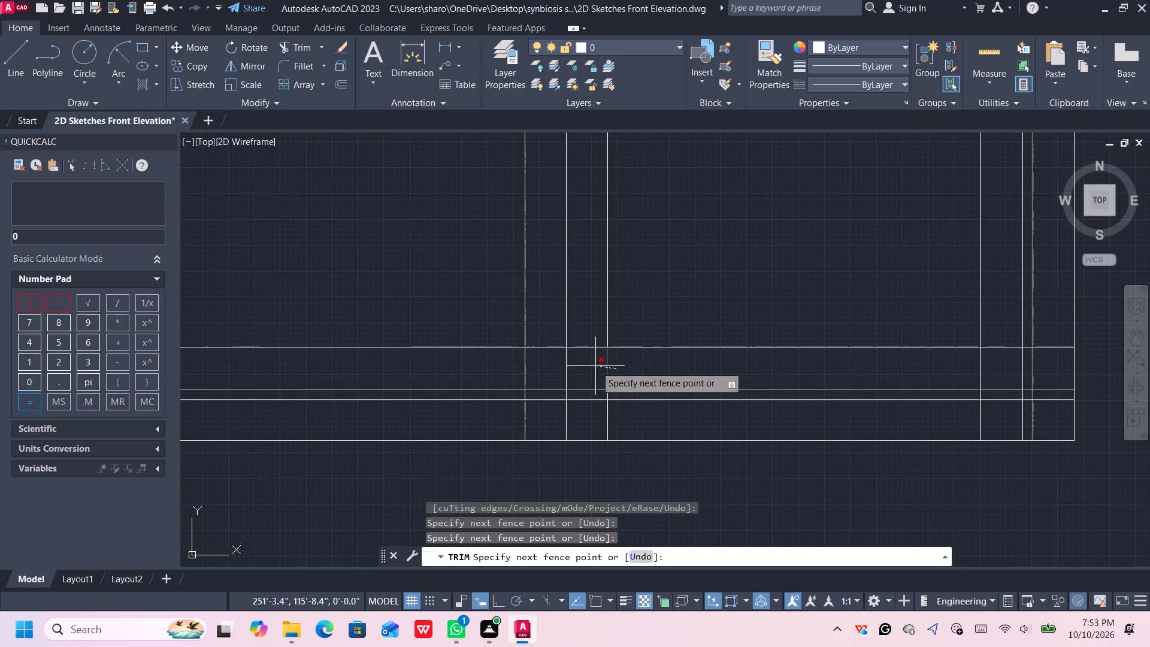
{"action": "left_click", "coordinate": [595, 366]}
{"action": "left_click", "coordinate": [513, 370]}
{"action": "left_click", "coordinate": [537, 367]}
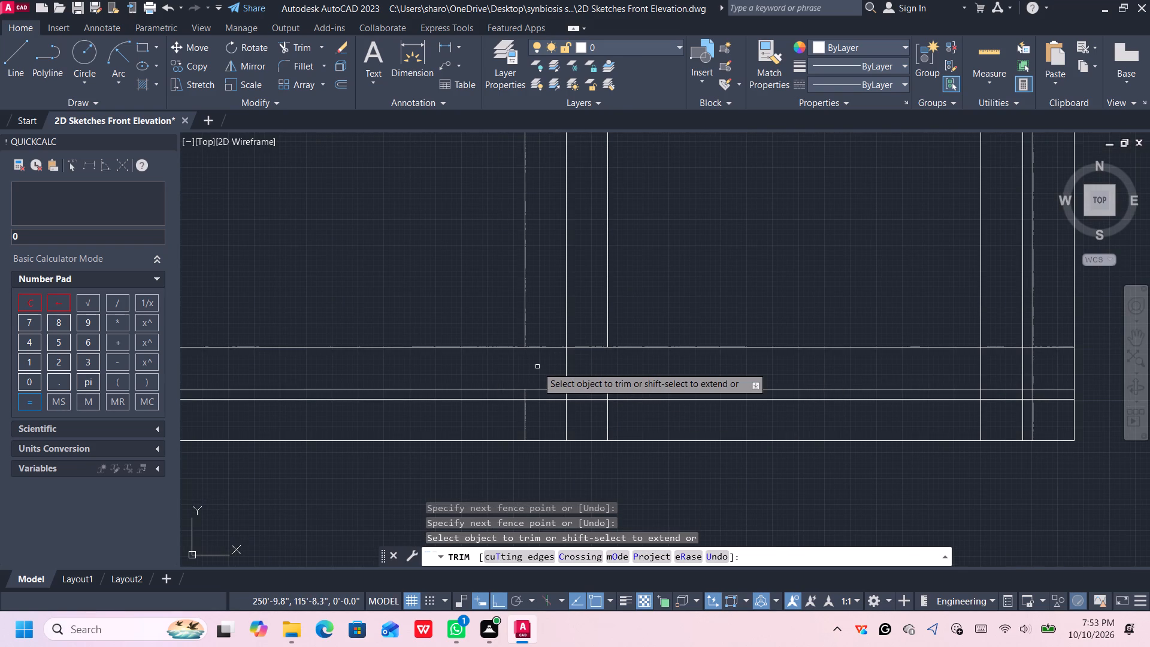
{"action": "left_click", "coordinate": [543, 337]}
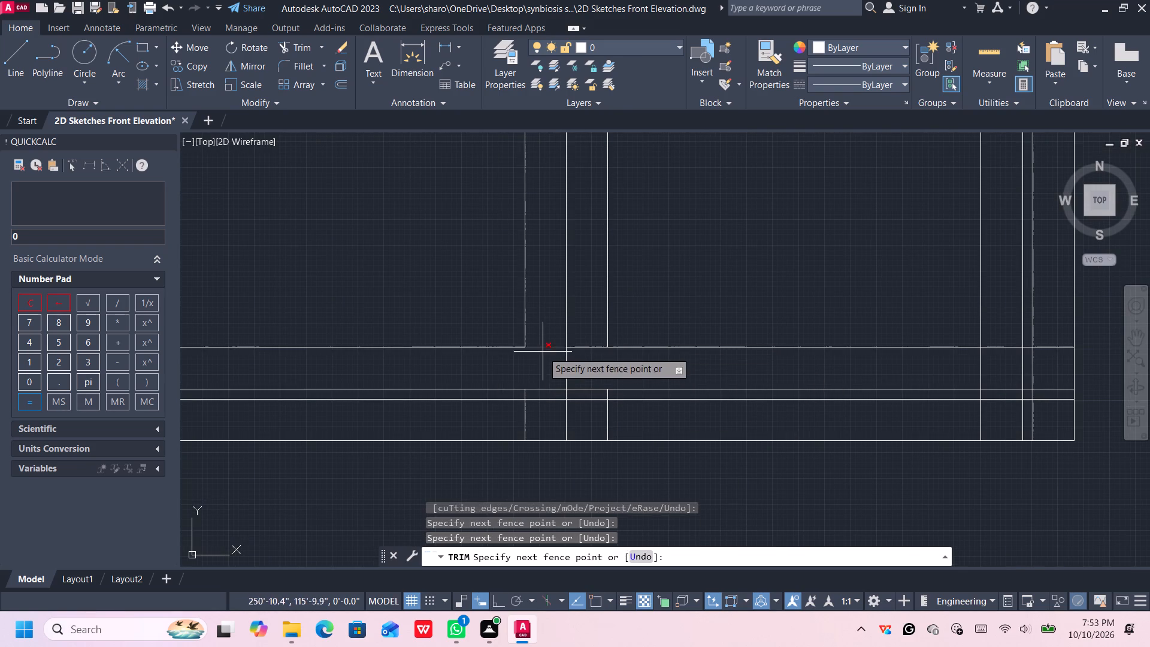
{"action": "left_click", "coordinate": [543, 356]}
{"action": "left_click", "coordinate": [591, 338]}
{"action": "left_click", "coordinate": [586, 361]}
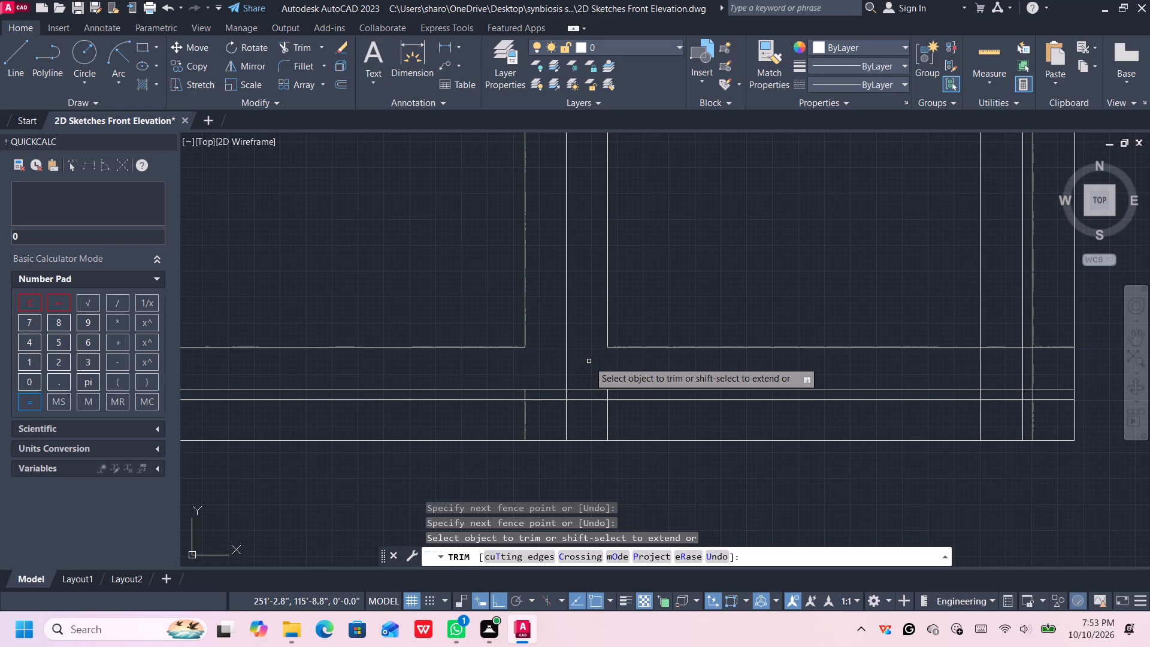
Trim the middle member's three vertical lines out of the bottom rail's outer band and narrow gap.
{"action": "left_click", "coordinate": [622, 424]}
{"action": "left_click", "coordinate": [509, 424]}
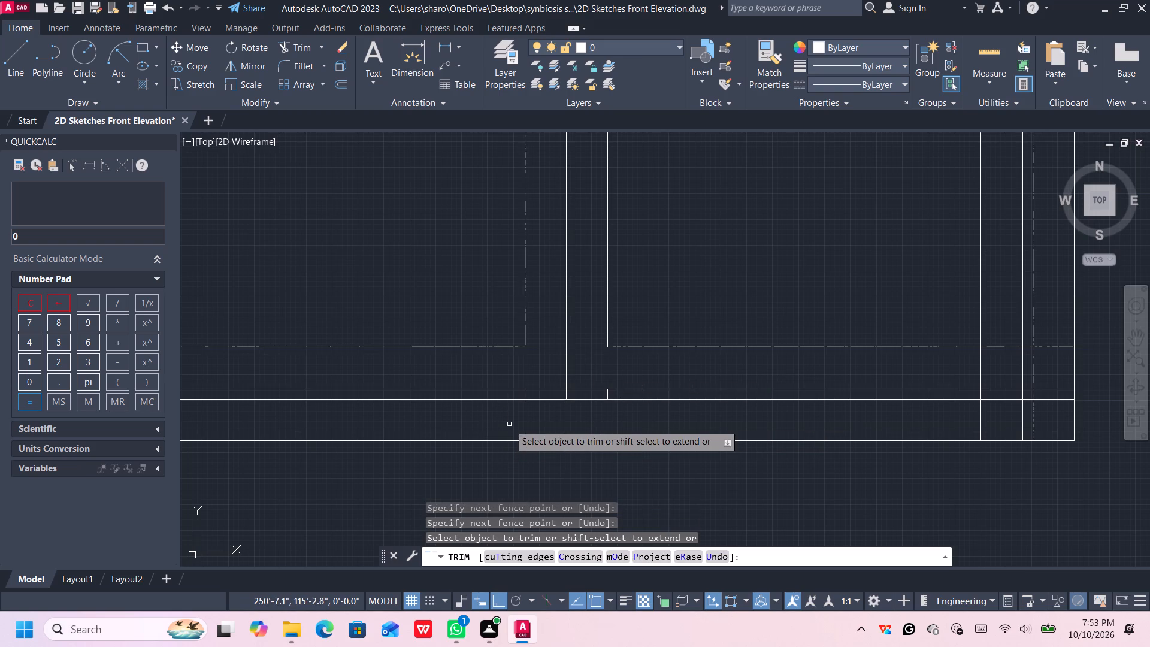
{"action": "scroll", "coordinate": [523, 404], "scroll_direction": "up", "scroll_amount": 2}
{"action": "left_click", "coordinate": [519, 379]}
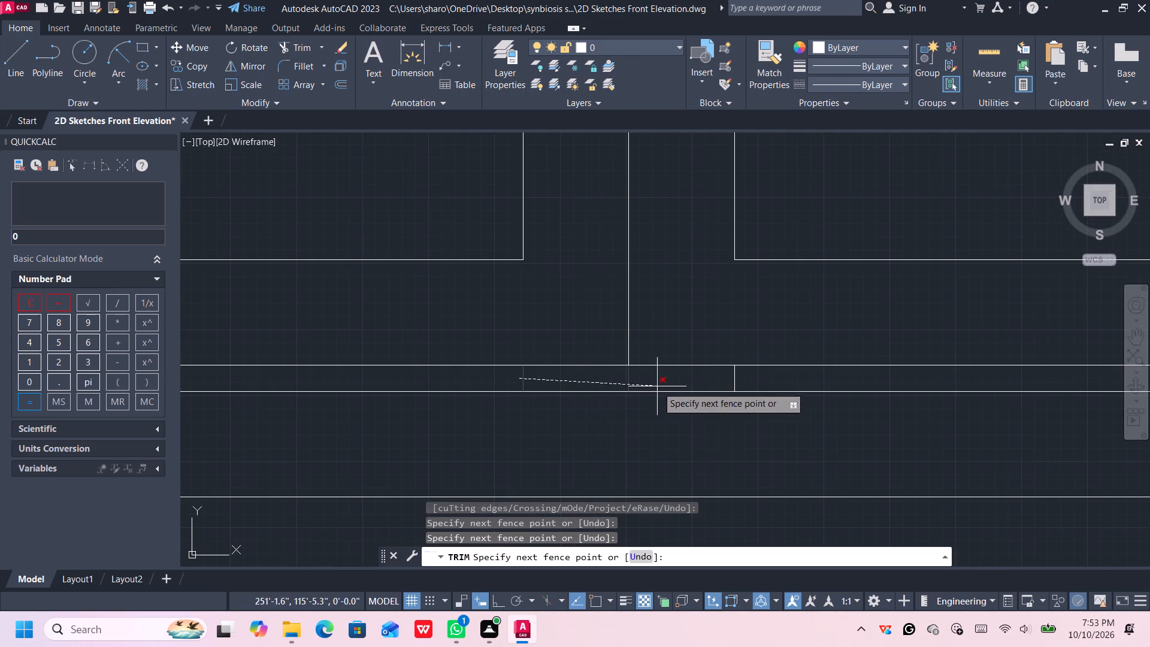
{"action": "left_click", "coordinate": [749, 377]}
Trim the crossing horizontal and vertical lines in the outer and inner bands at the frame's bottom-right corner.
{"action": "scroll", "coordinate": [745, 325], "scroll_direction": "down", "scroll_amount": 3}
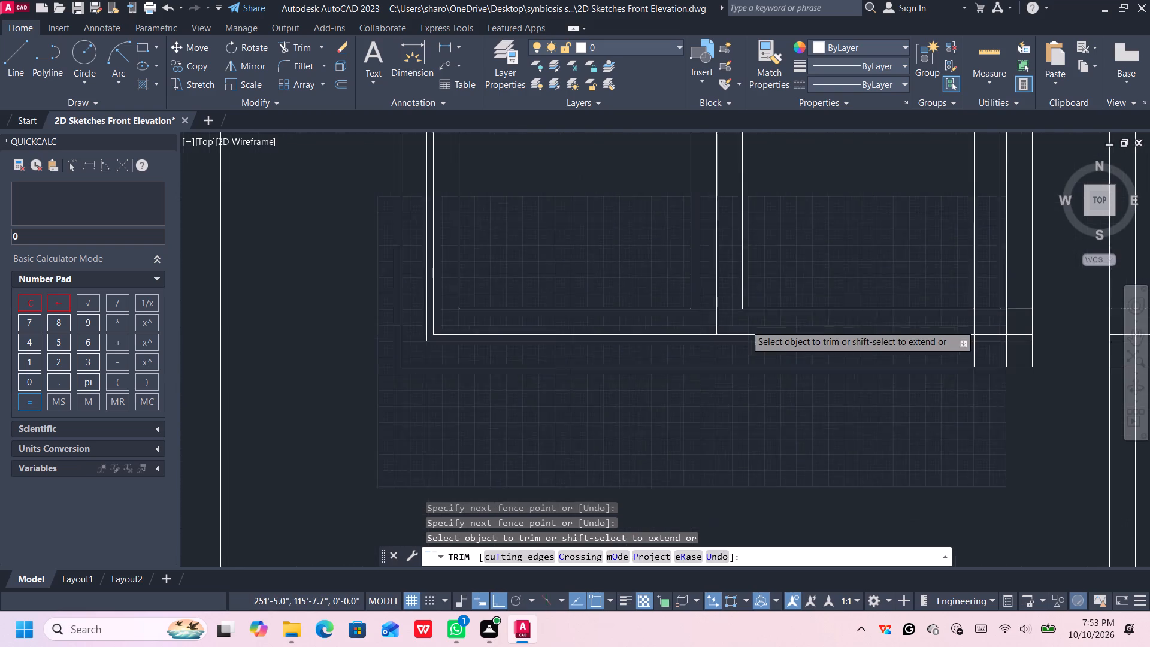
{"action": "middle_click_drag", "start_coordinate": [865, 355], "coordinate": [504, 386]}
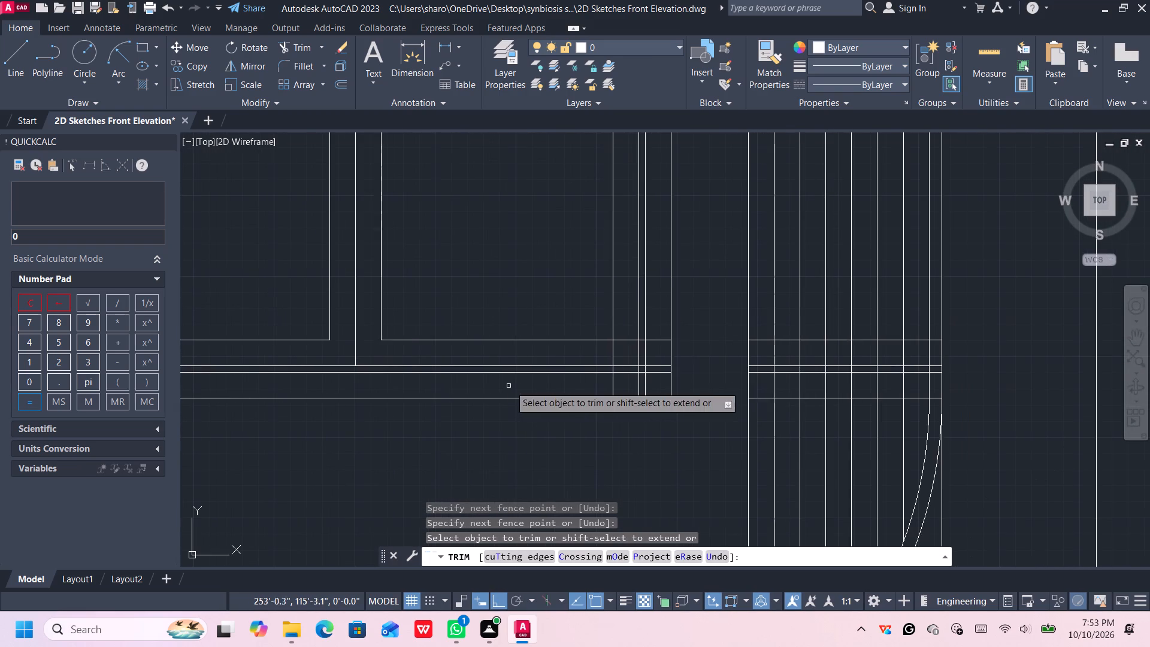
{"action": "scroll", "coordinate": [619, 384], "scroll_direction": "down", "scroll_amount": 1}
{"action": "scroll", "coordinate": [620, 385], "scroll_direction": "up", "scroll_amount": 1}
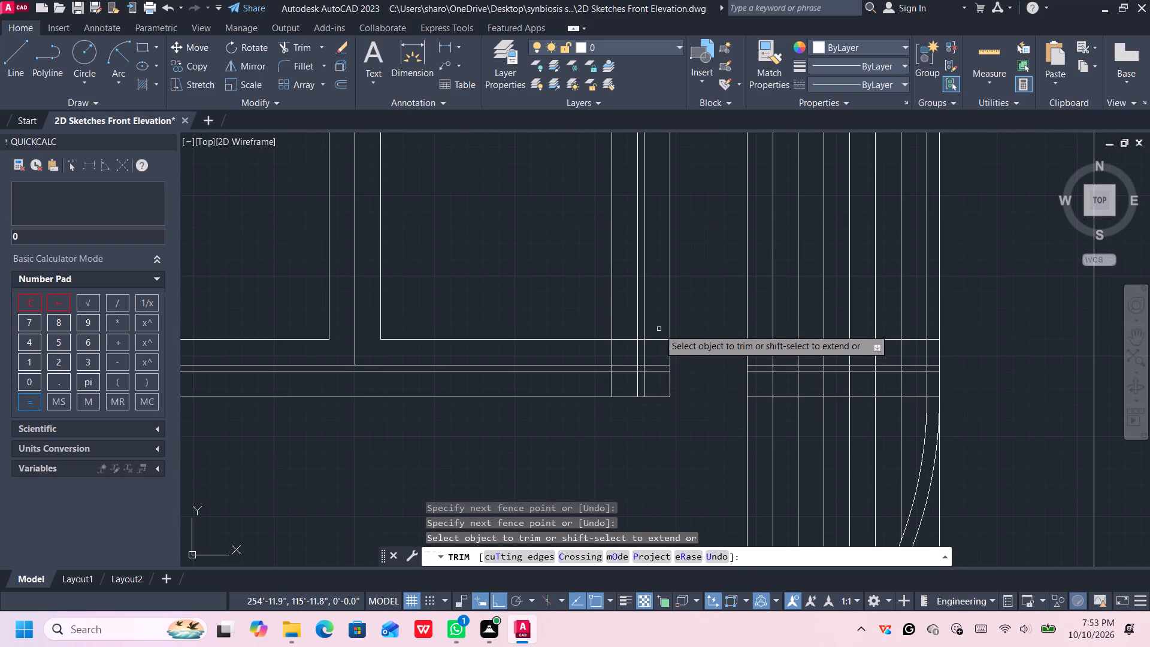
{"action": "left_click", "coordinate": [658, 328]}
{"action": "left_click", "coordinate": [657, 381]}
{"action": "left_click", "coordinate": [657, 381]}
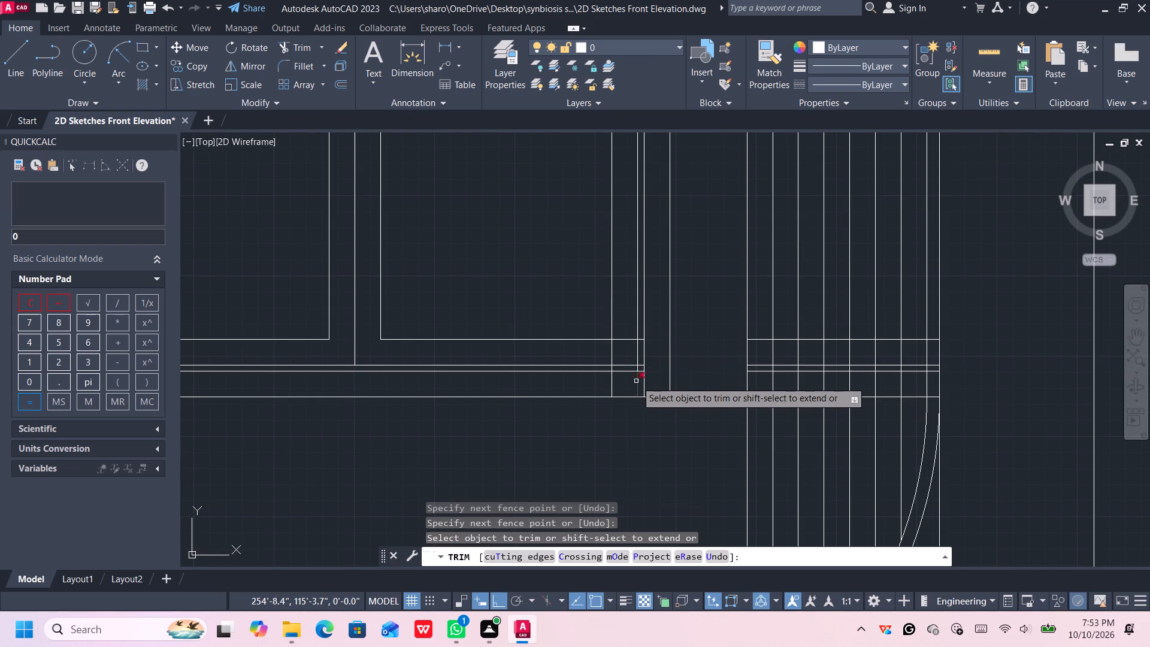
{"action": "left_click", "coordinate": [607, 384]}
{"action": "left_click", "coordinate": [647, 380]}
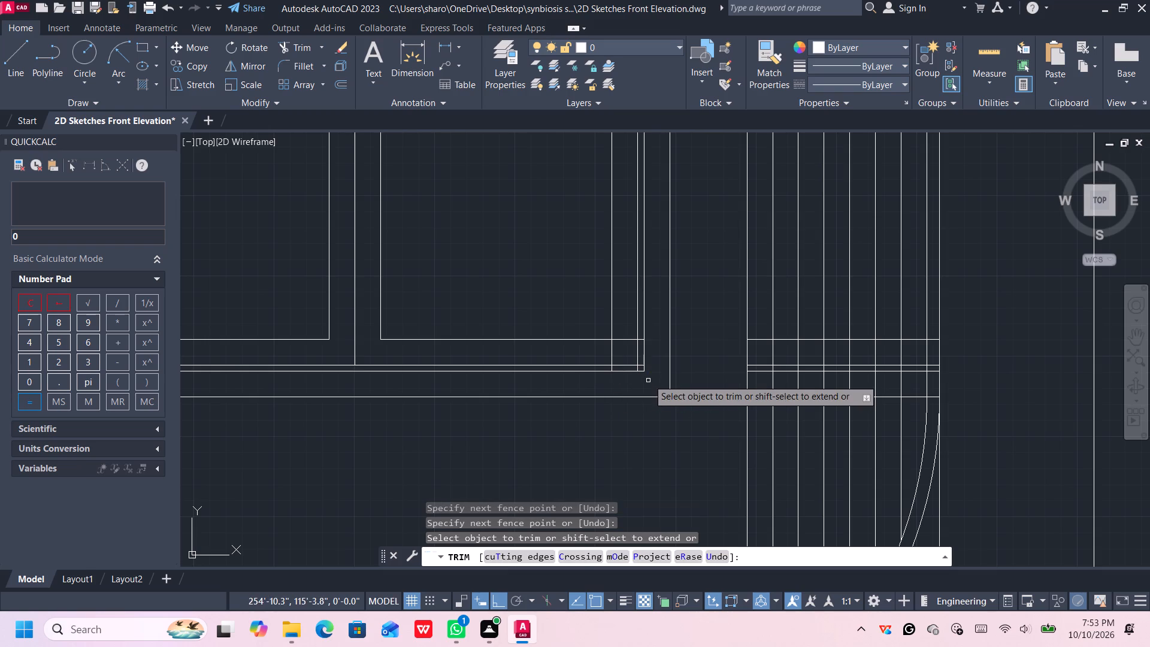
{"action": "scroll", "coordinate": [647, 377], "scroll_direction": "up", "scroll_amount": 1}
{"action": "left_click", "coordinate": [612, 309]}
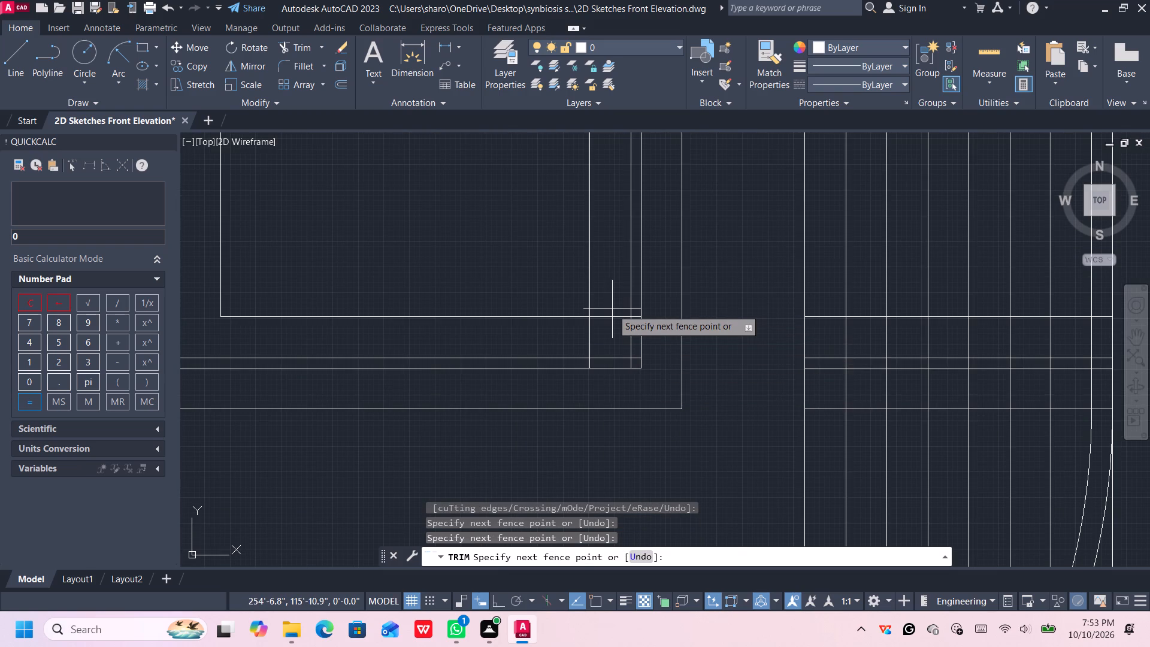
{"action": "double_click", "coordinate": [612, 328]}
{"action": "left_click", "coordinate": [583, 343]}
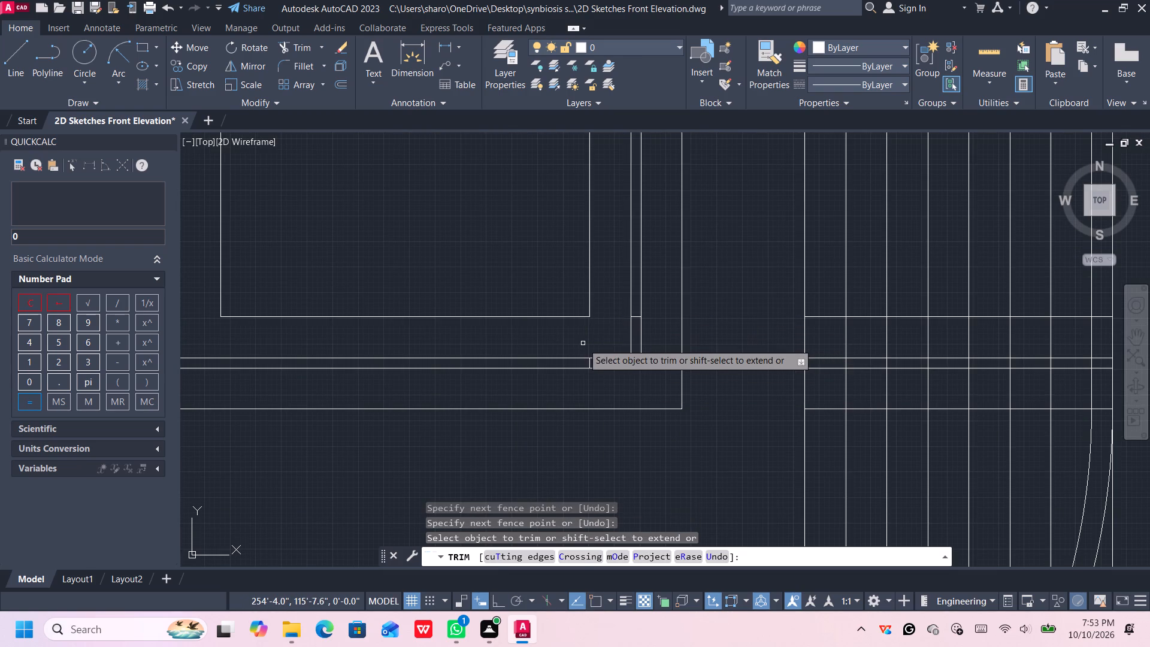
Trim the remaining crossing segments and stubs in the narrow gap at the frame's bottom-right corner, and finish trimming.
{"action": "scroll", "coordinate": [587, 341], "scroll_direction": "up", "scroll_amount": 2}
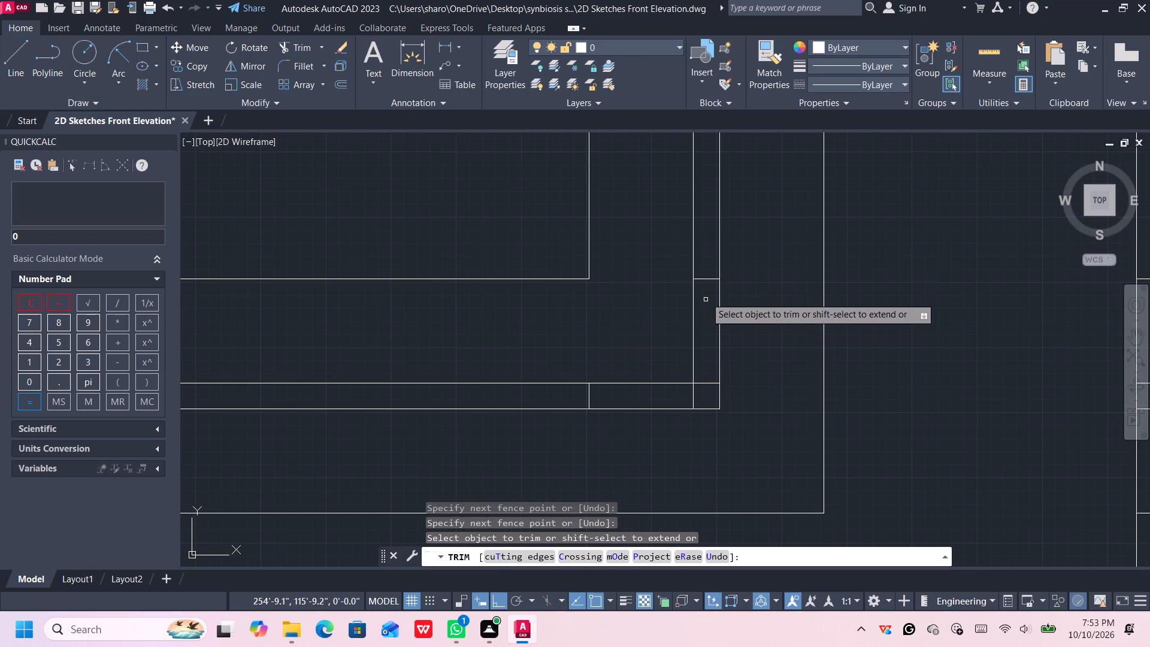
{"action": "left_click", "coordinate": [703, 269]}
{"action": "double_click", "coordinate": [703, 399]}
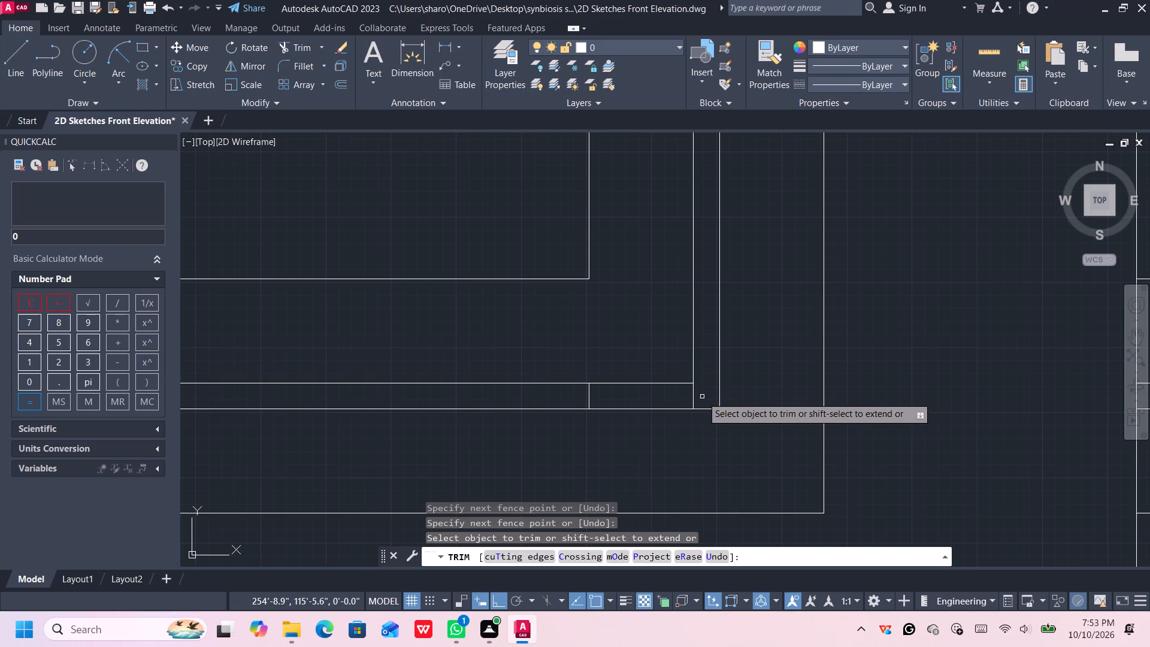
{"action": "left_click", "coordinate": [572, 397]}
{"action": "scroll", "coordinate": [621, 303], "scroll_direction": "down", "scroll_amount": 4}
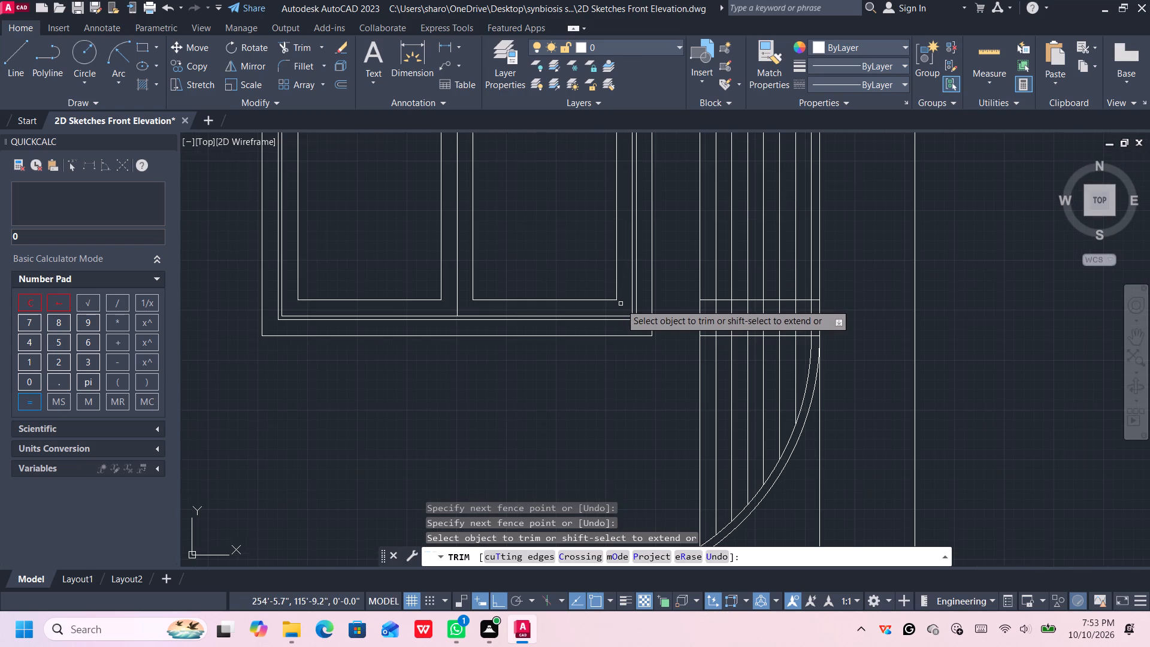
{"action": "middle_click_drag", "start_coordinate": [622, 309], "coordinate": [641, 349]}
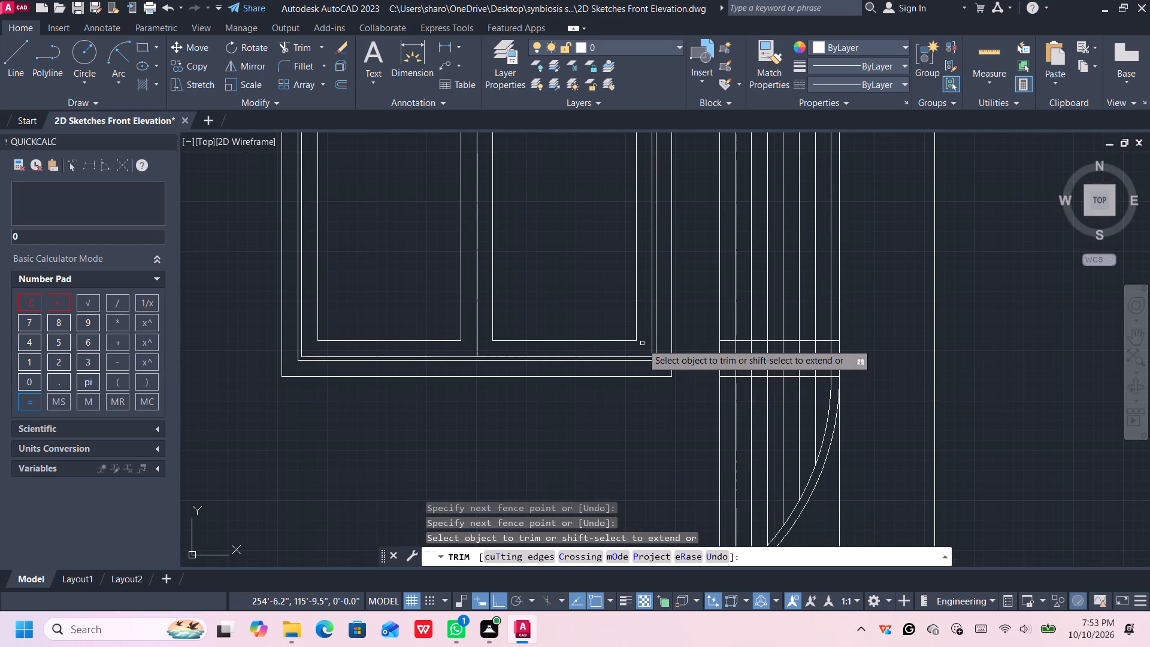
{"action": "scroll", "coordinate": [643, 339], "scroll_direction": "down", "scroll_amount": 2}
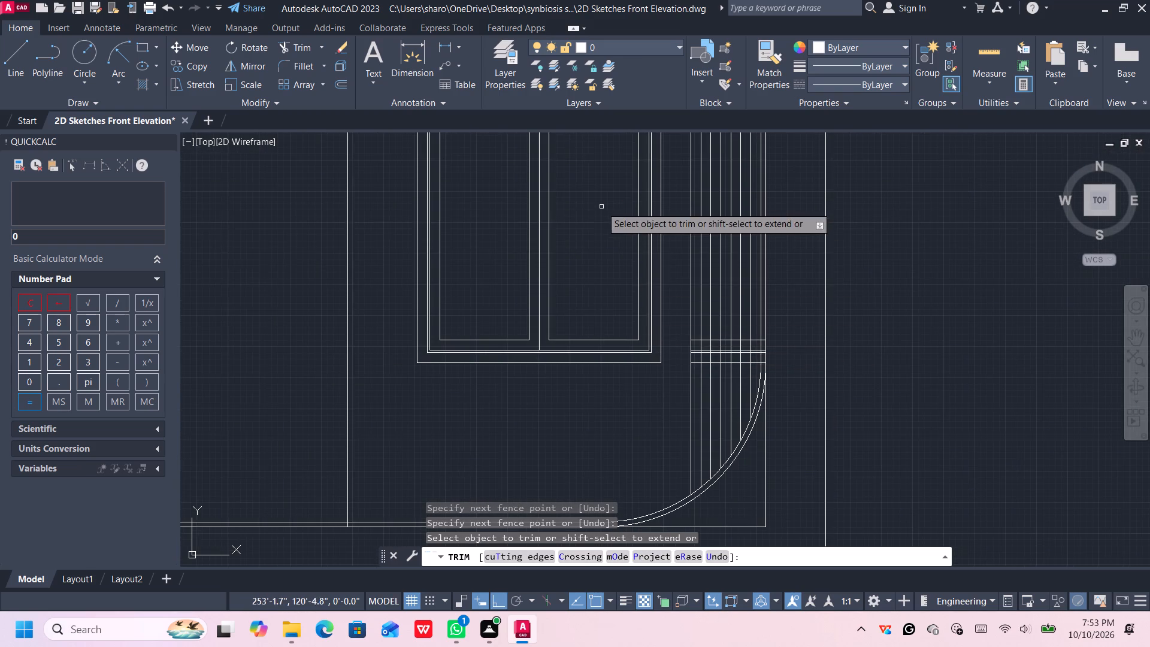
{"action": "middle_click_drag", "start_coordinate": [601, 208], "coordinate": [644, 372]}
{"action": "middle_click_drag", "start_coordinate": [643, 369], "coordinate": [646, 362]}
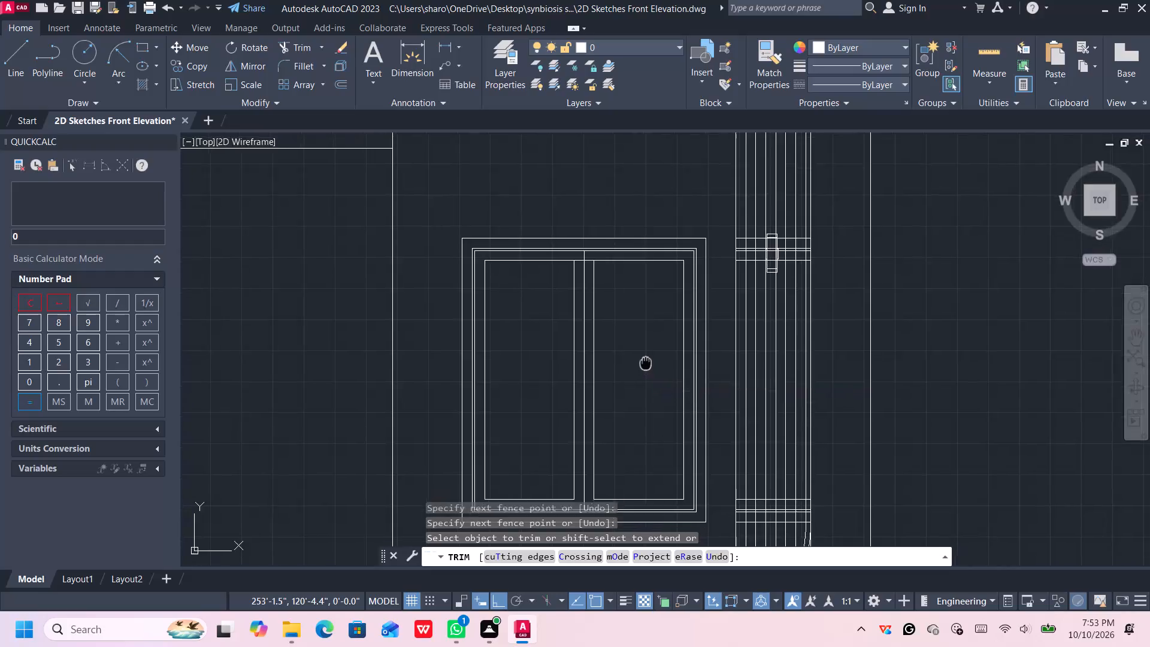
{"action": "middle_click_drag", "start_coordinate": [646, 362], "coordinate": [665, 339]}
{"action": "middle_click_drag", "start_coordinate": [659, 358], "coordinate": [664, 344]}
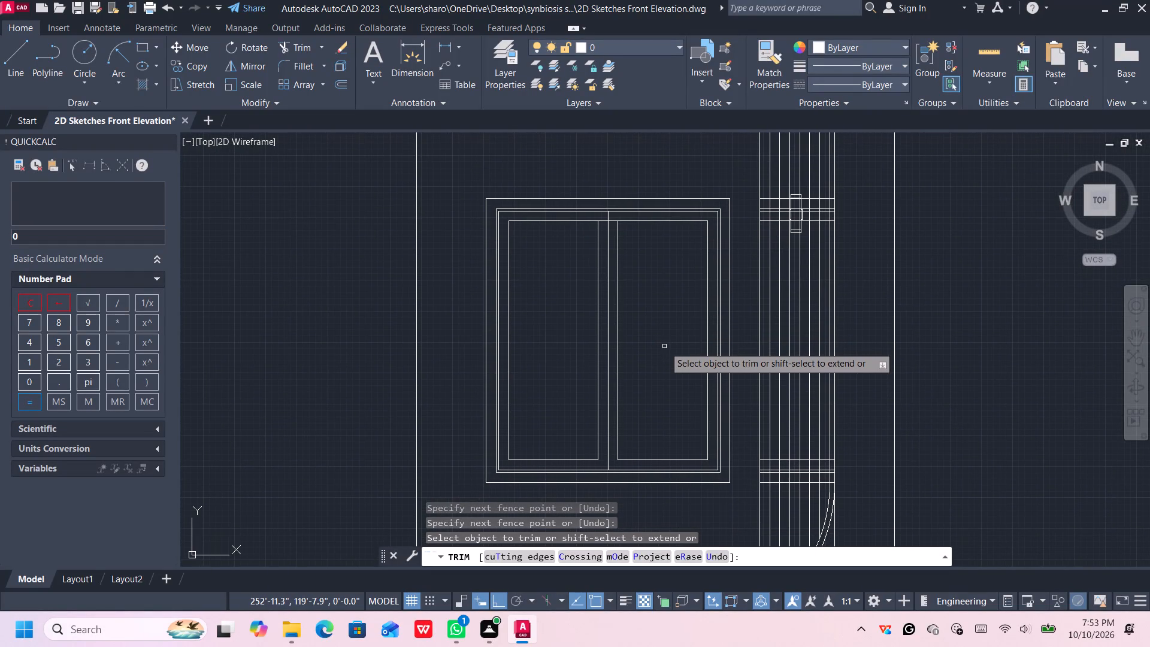
{"action": "key", "text": "space"}
Draw a slim upright rectangle about 1.1" by 9.4" as a handle in the left half of the middle member, near mid-height.
{"action": "type", "text": "rec"}
{"action": "key", "text": "Return"}
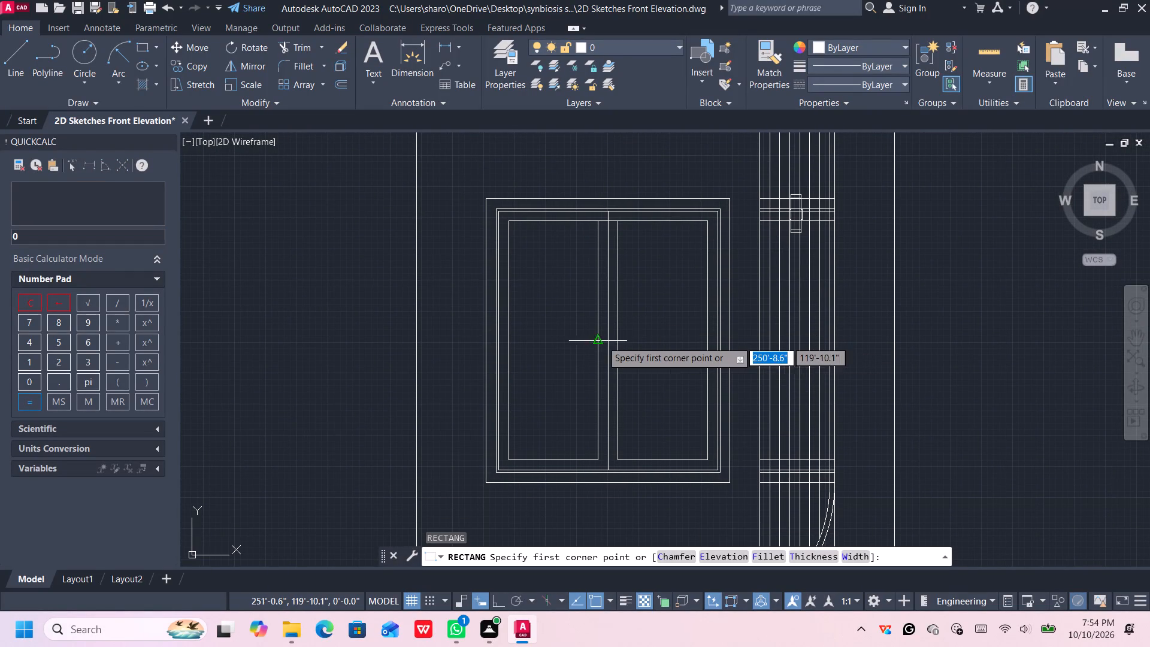
{"action": "scroll", "coordinate": [594, 331], "scroll_direction": "up", "scroll_amount": 1}
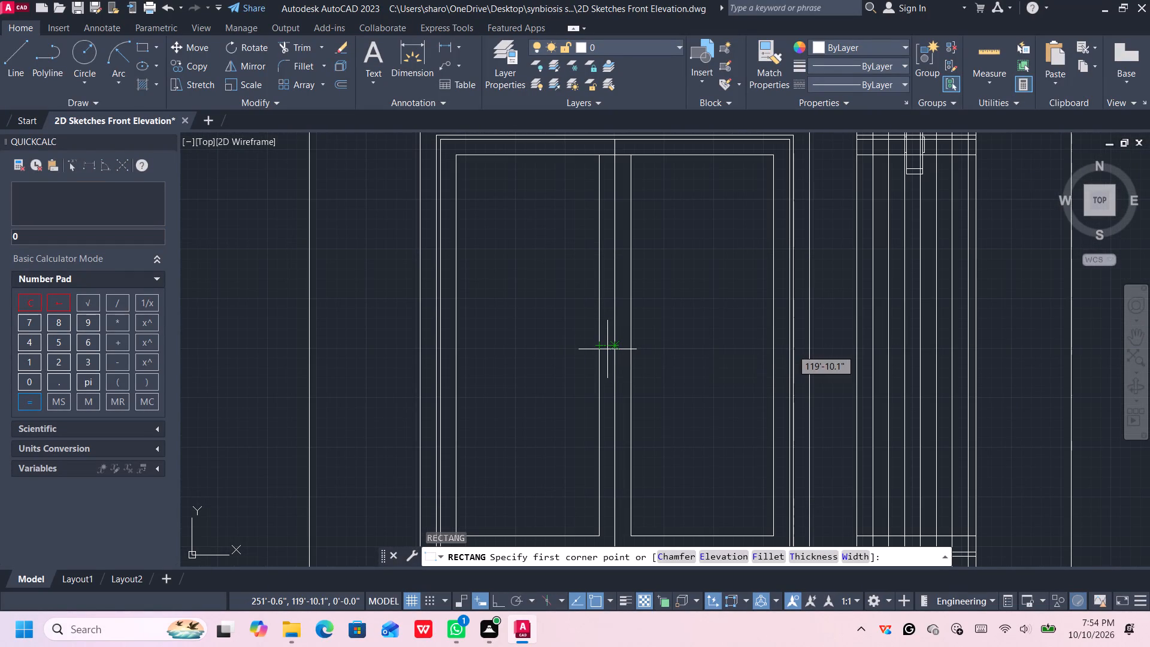
{"action": "scroll", "coordinate": [604, 348], "scroll_direction": "down", "scroll_amount": 1}
{"action": "scroll", "coordinate": [604, 348], "scroll_direction": "up", "scroll_amount": 1}
{"action": "scroll", "coordinate": [604, 348], "scroll_direction": "down", "scroll_amount": 1}
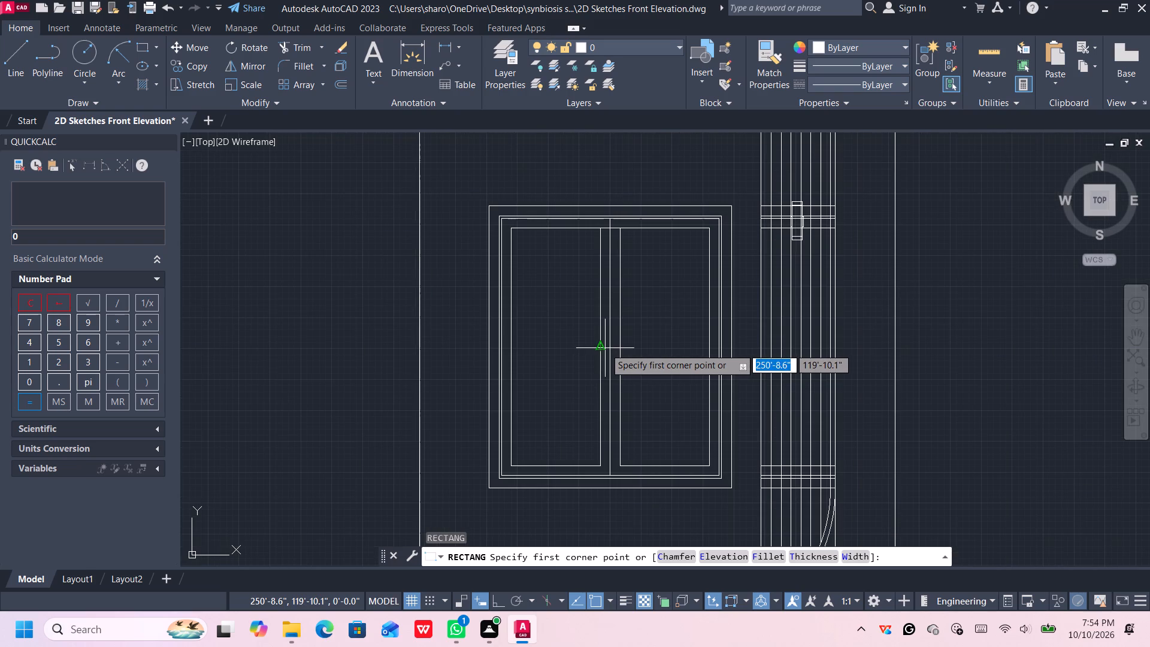
{"action": "scroll", "coordinate": [605, 348], "scroll_direction": "up", "scroll_amount": 3}
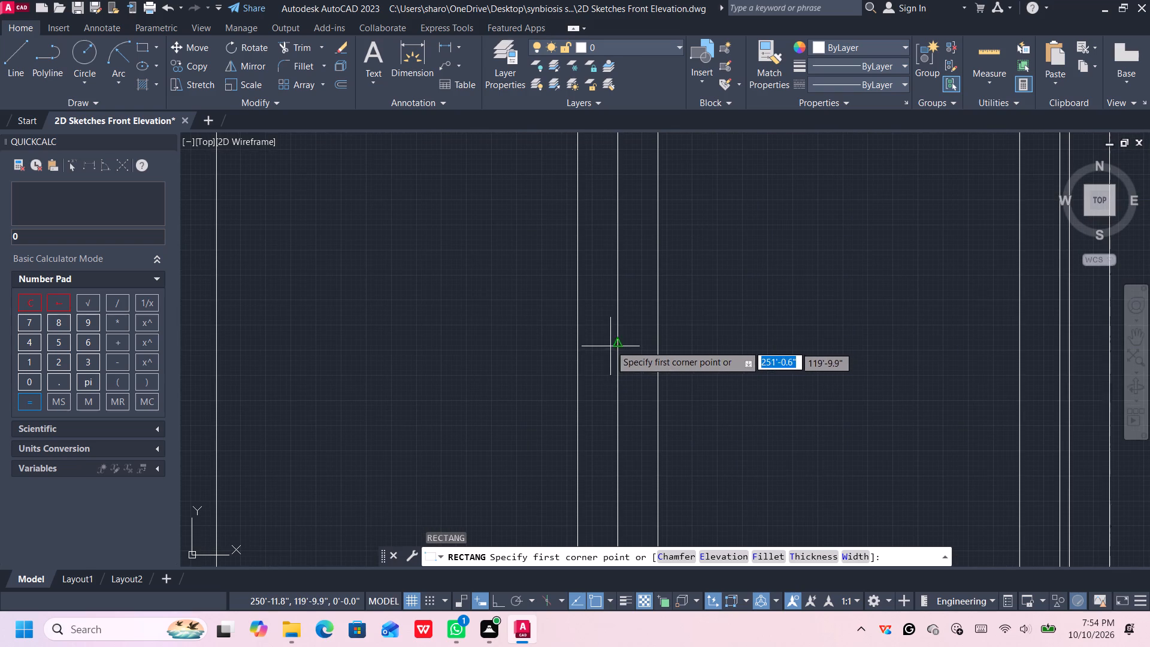
{"action": "left_click", "coordinate": [589, 302]}
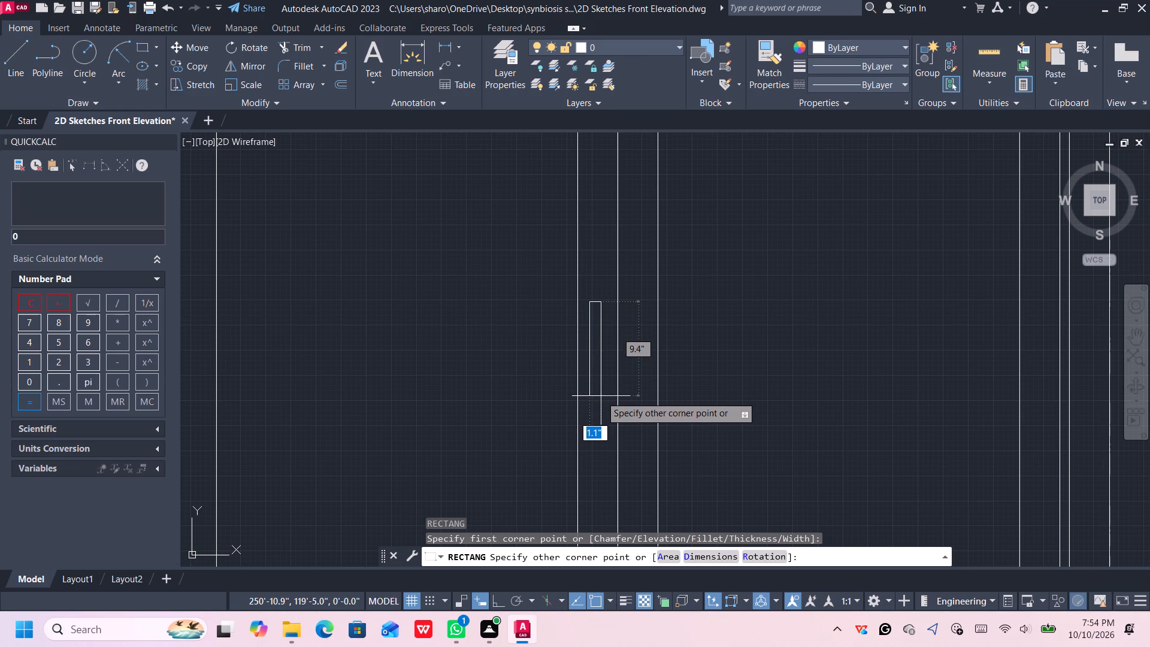
{"action": "left_click", "coordinate": [601, 396]}
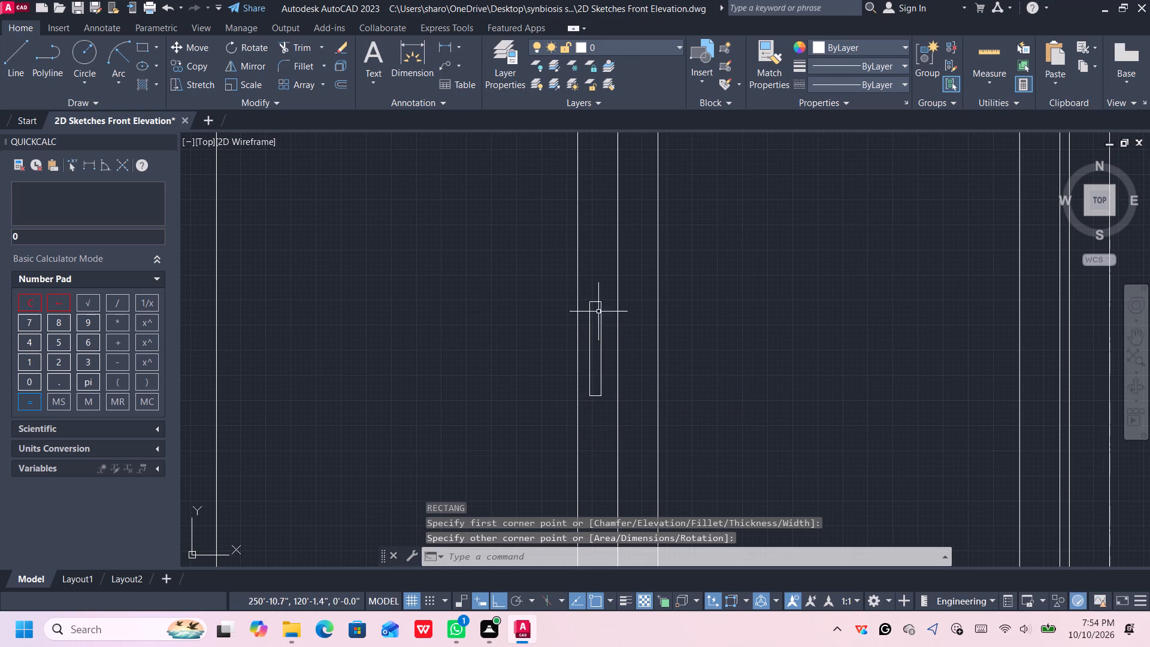
Copy the handle rectangle and paste it into the right half of the middle member, roughly level with the original.
{"action": "left_click", "coordinate": [591, 302]}
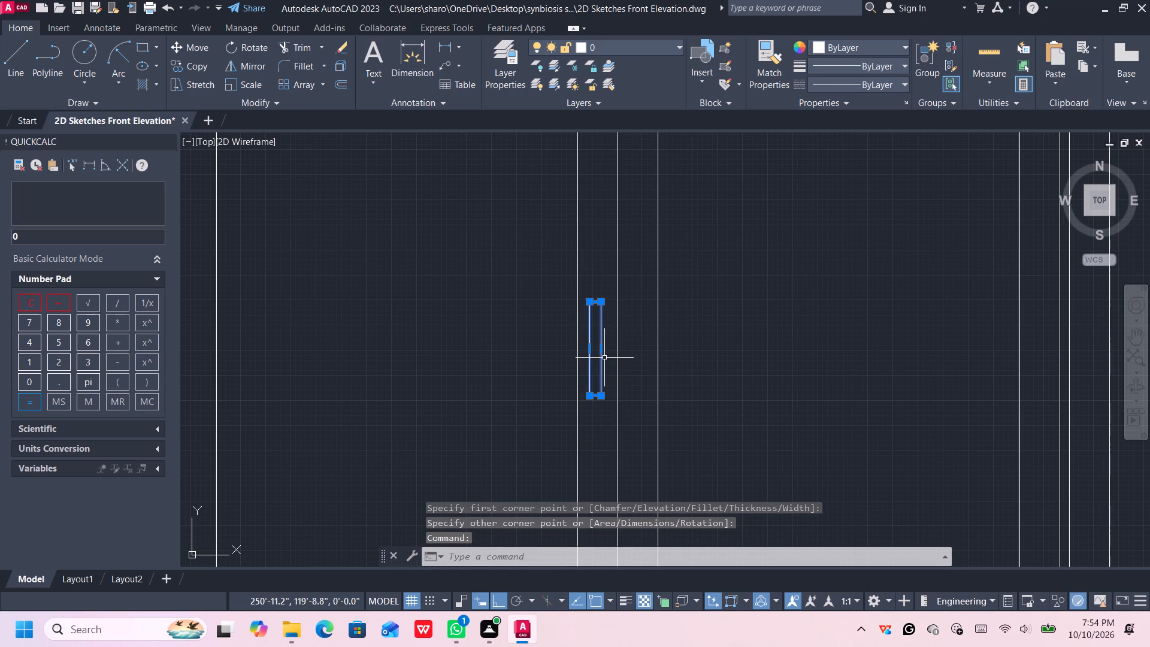
{"action": "key", "text": "ctrl+c"}
{"action": "key", "text": "ctrl+v"}
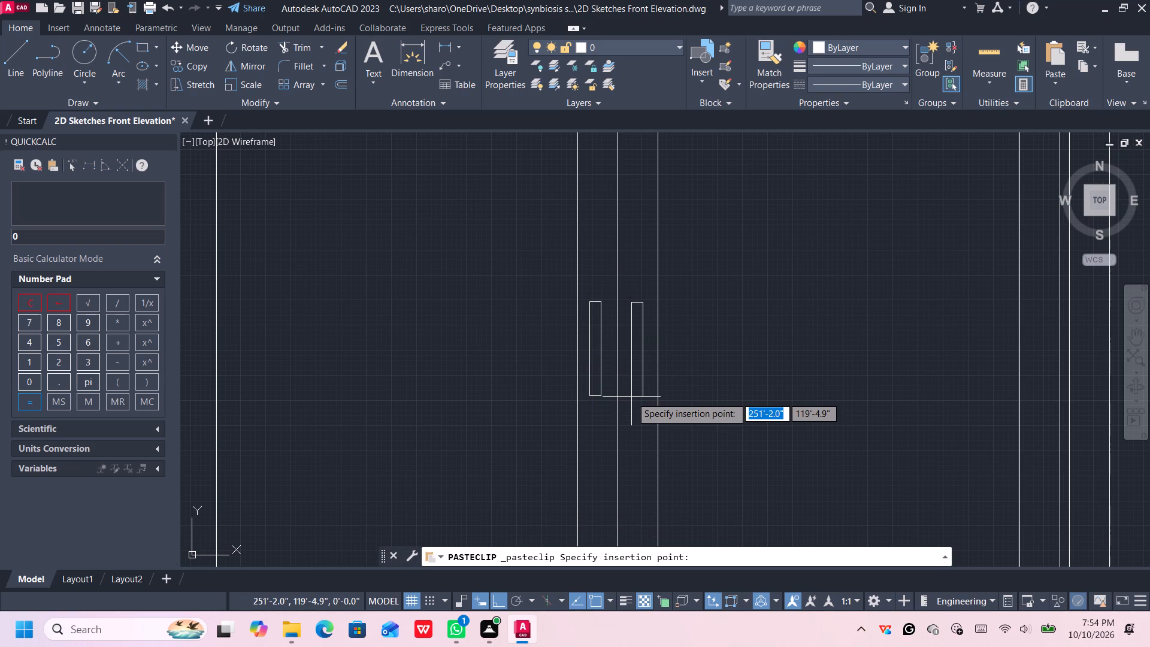
{"action": "left_click", "coordinate": [631, 397]}
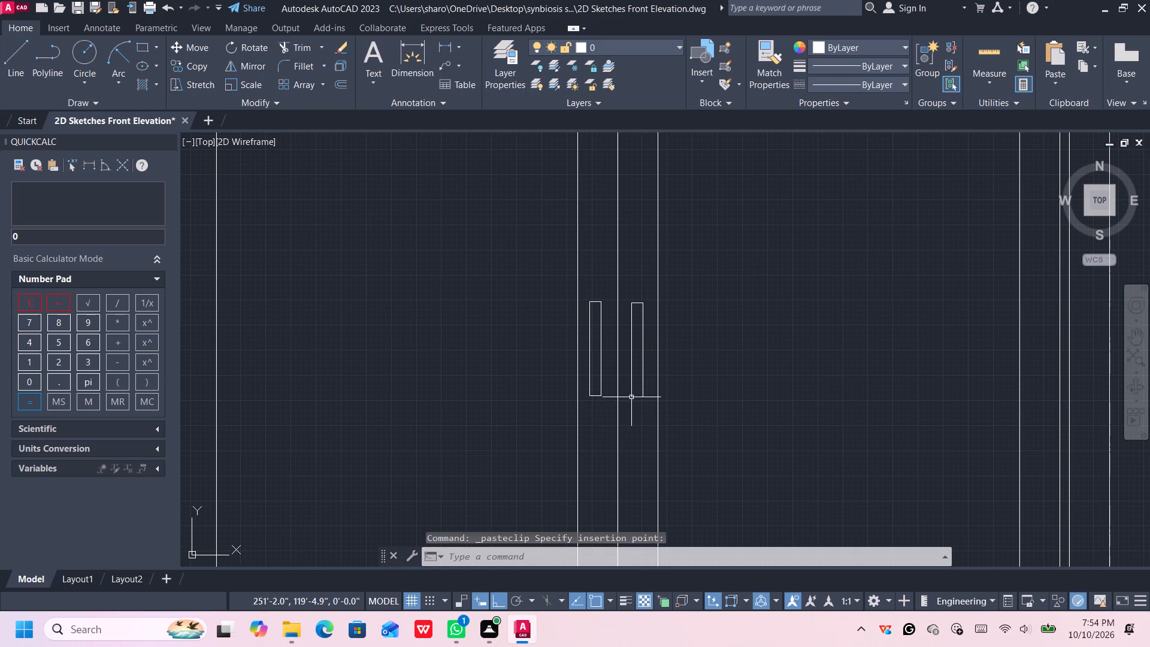
Stretch the top edge of the right-hand handle rectangle upward to make it slightly taller.
{"action": "scroll", "coordinate": [667, 356], "scroll_direction": "down", "scroll_amount": 2}
{"action": "scroll", "coordinate": [667, 355], "scroll_direction": "up", "scroll_amount": 1}
{"action": "scroll", "coordinate": [667, 355], "scroll_direction": "down", "scroll_amount": 2}
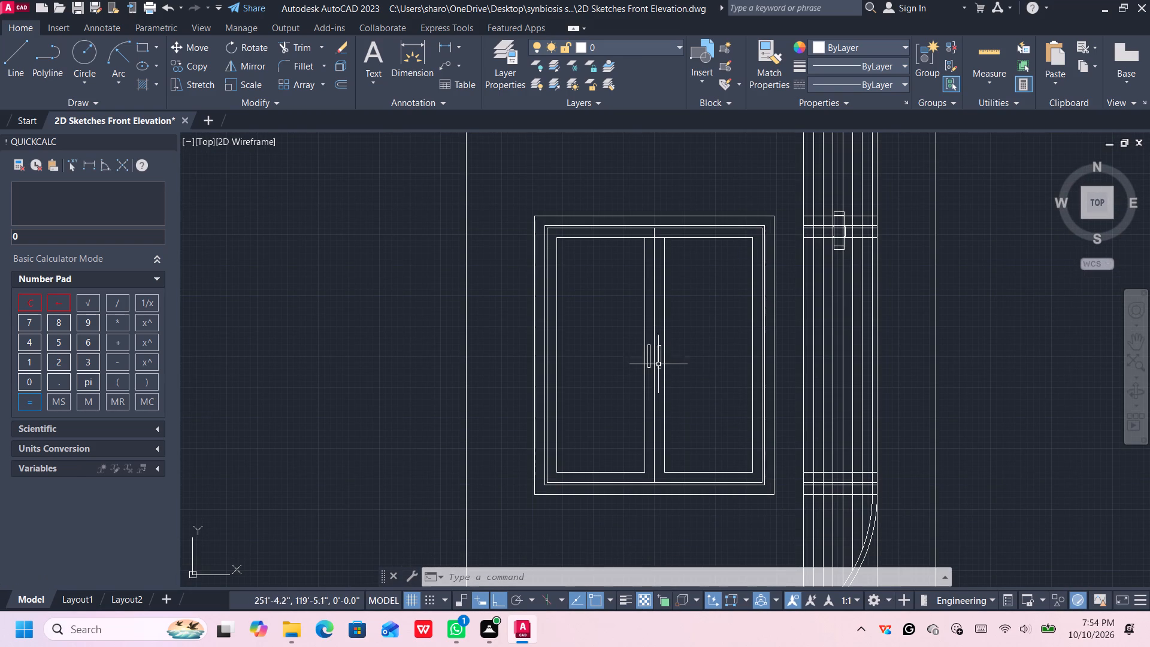
{"action": "scroll", "coordinate": [652, 358], "scroll_direction": "up", "scroll_amount": 3}
{"action": "scroll", "coordinate": [674, 305], "scroll_direction": "up", "scroll_amount": 2}
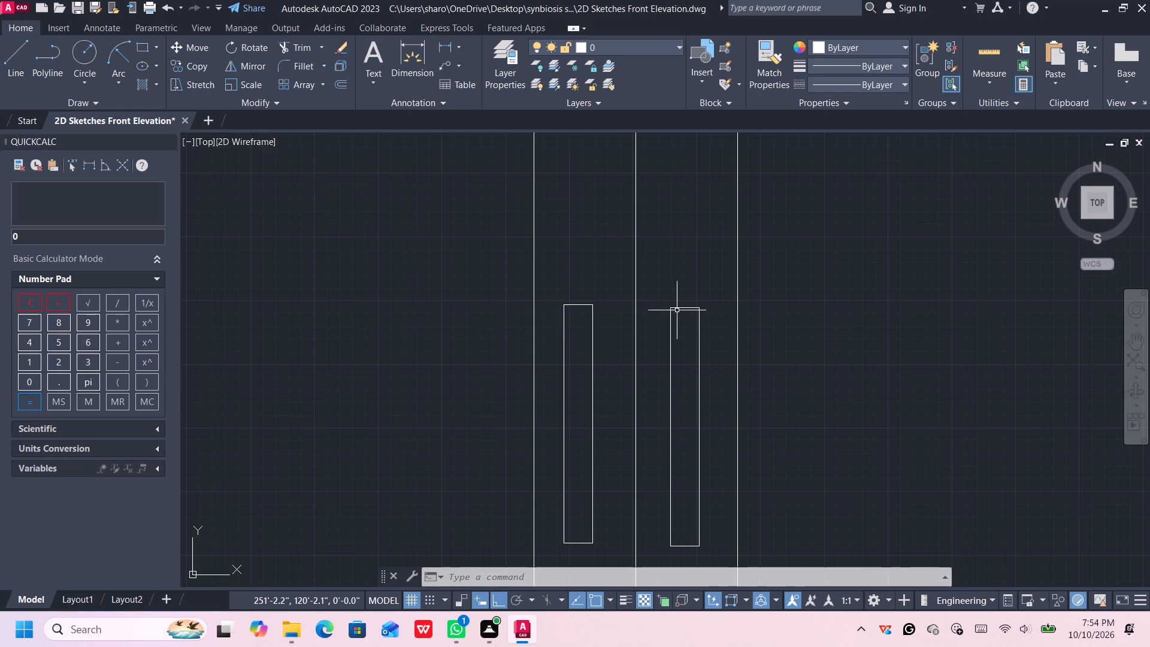
{"action": "left_click", "coordinate": [677, 310]}
{"action": "double_click", "coordinate": [681, 308]}
{"action": "left_click", "coordinate": [685, 308]}
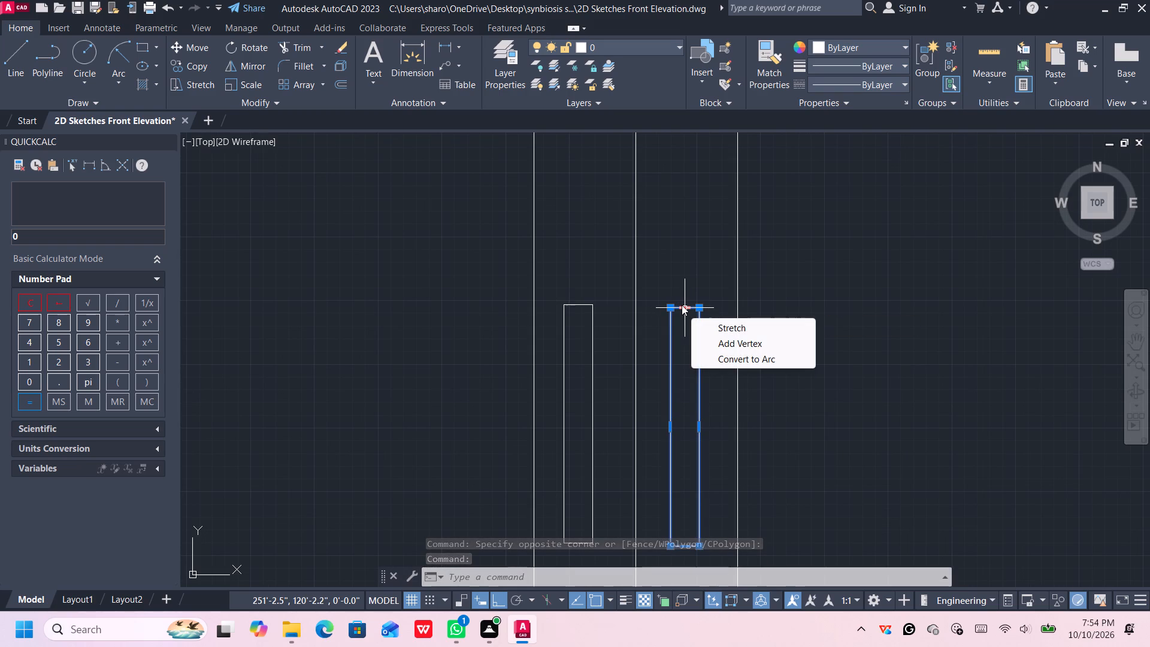
{"action": "left_click", "coordinate": [682, 305]}
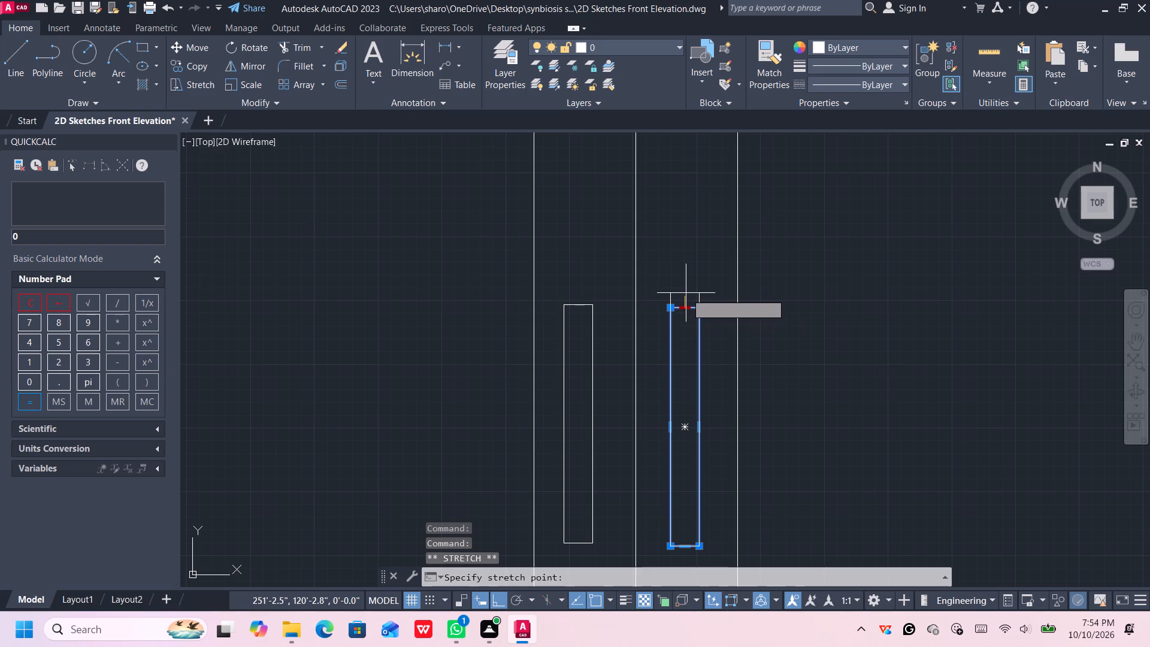
{"action": "left_click", "coordinate": [686, 271]}
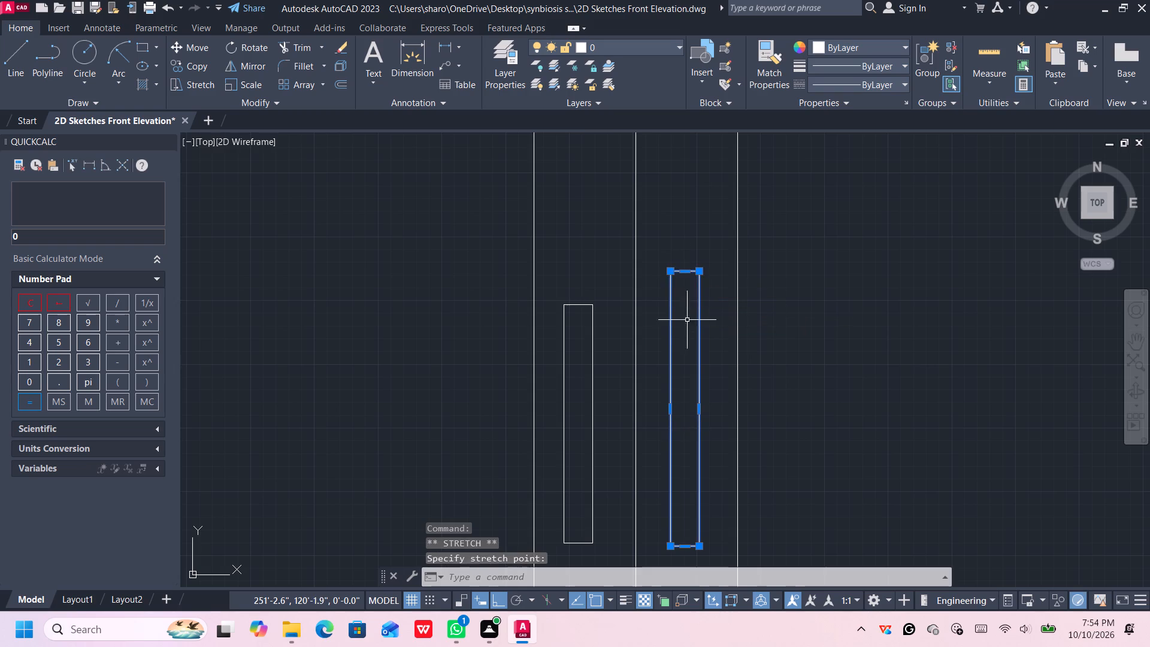
Stretch the top edge of the left-hand handle rectangle upward about 1.3", roughly level with the right-hand one.
{"action": "scroll", "coordinate": [687, 350], "scroll_direction": "down", "scroll_amount": 2}
{"action": "scroll", "coordinate": [646, 332], "scroll_direction": "up", "scroll_amount": 1}
{"action": "left_click", "coordinate": [646, 332]}
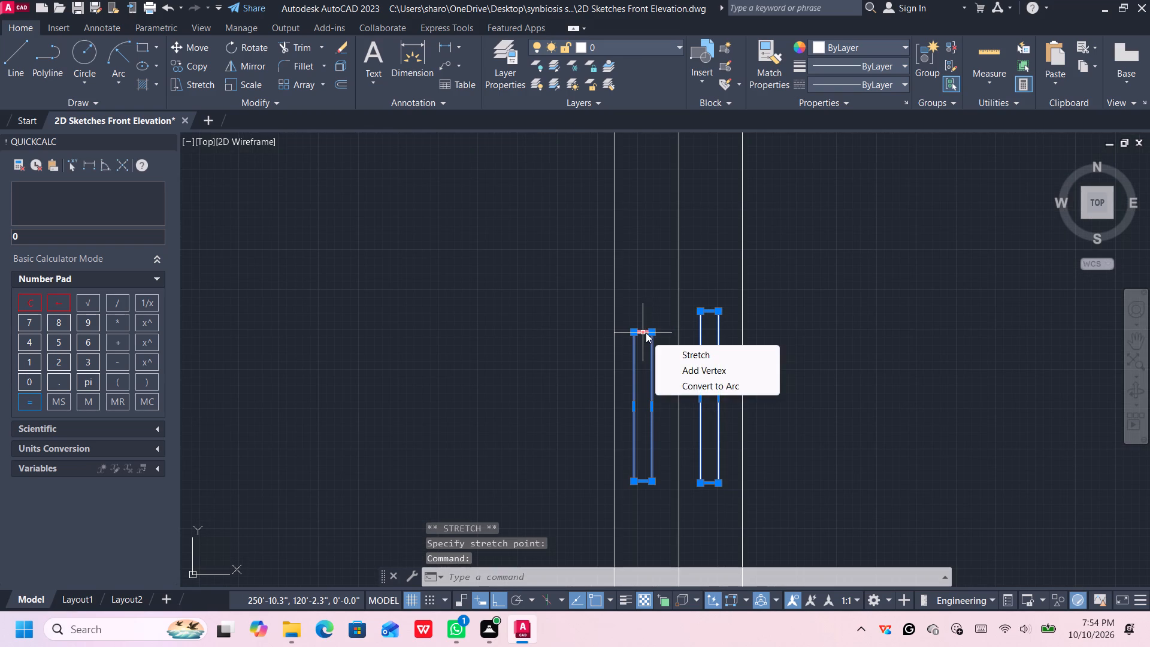
{"action": "left_click", "coordinate": [642, 329]}
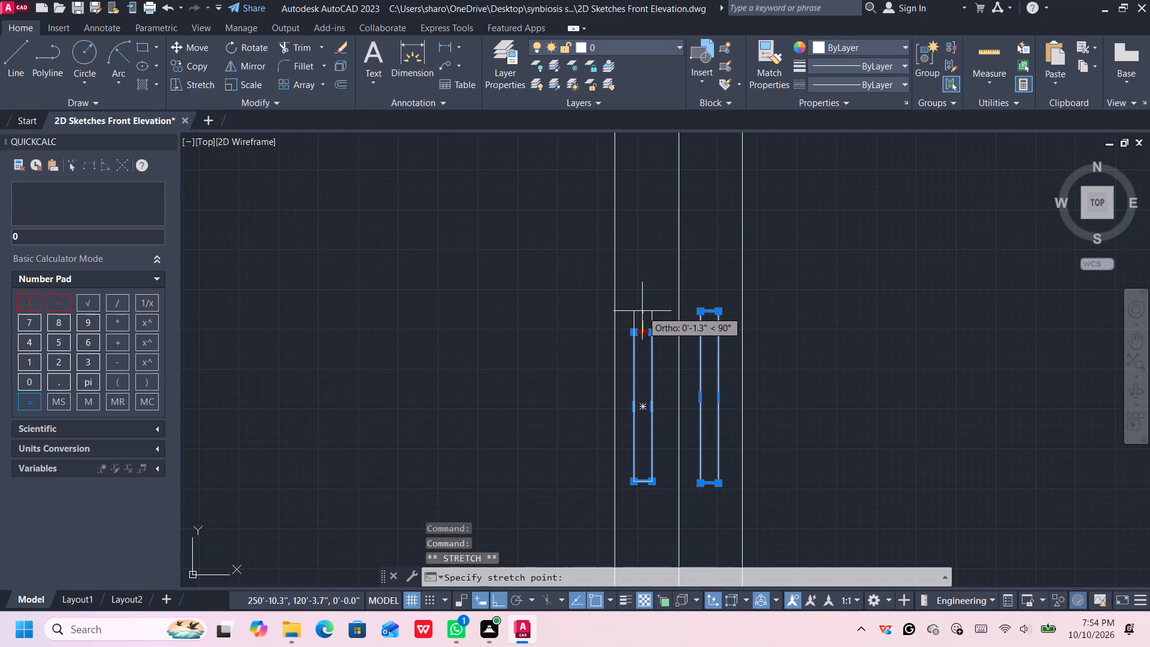
{"action": "left_click", "coordinate": [642, 311]}
Stretch the left handle's bottom edge down about 0.6" and the right handle's bottom edge down to the same level.
{"action": "scroll", "coordinate": [643, 423], "scroll_direction": "up", "scroll_amount": 1}
{"action": "middle_click_drag", "start_coordinate": [643, 423], "coordinate": [641, 369]}
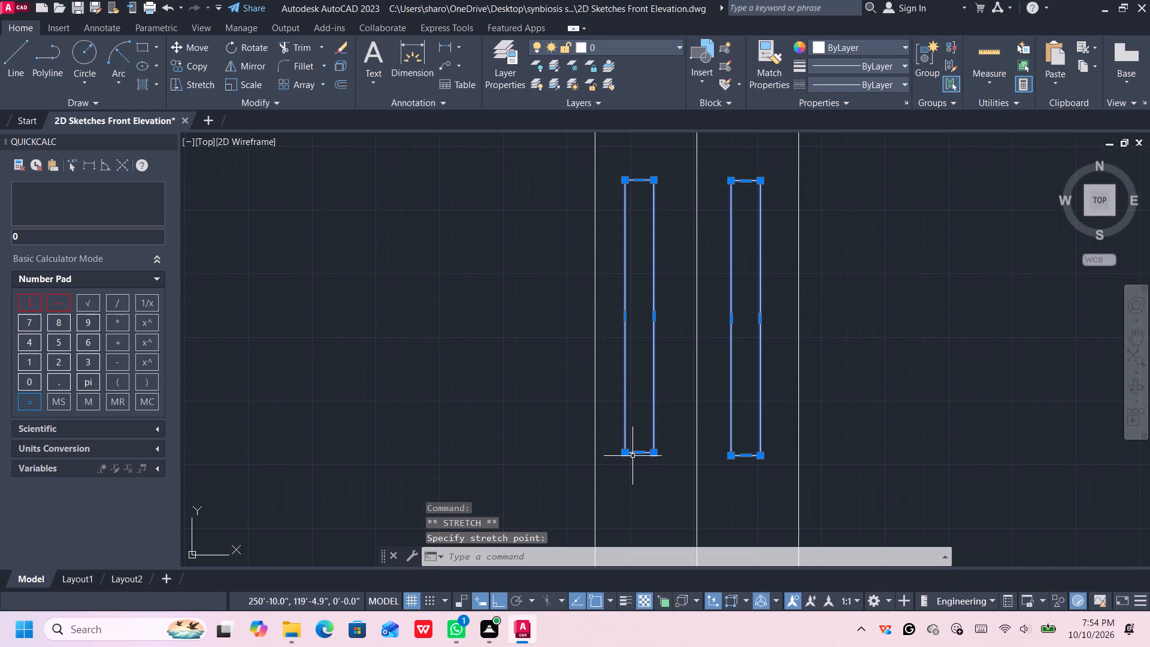
{"action": "left_click", "coordinate": [641, 451]}
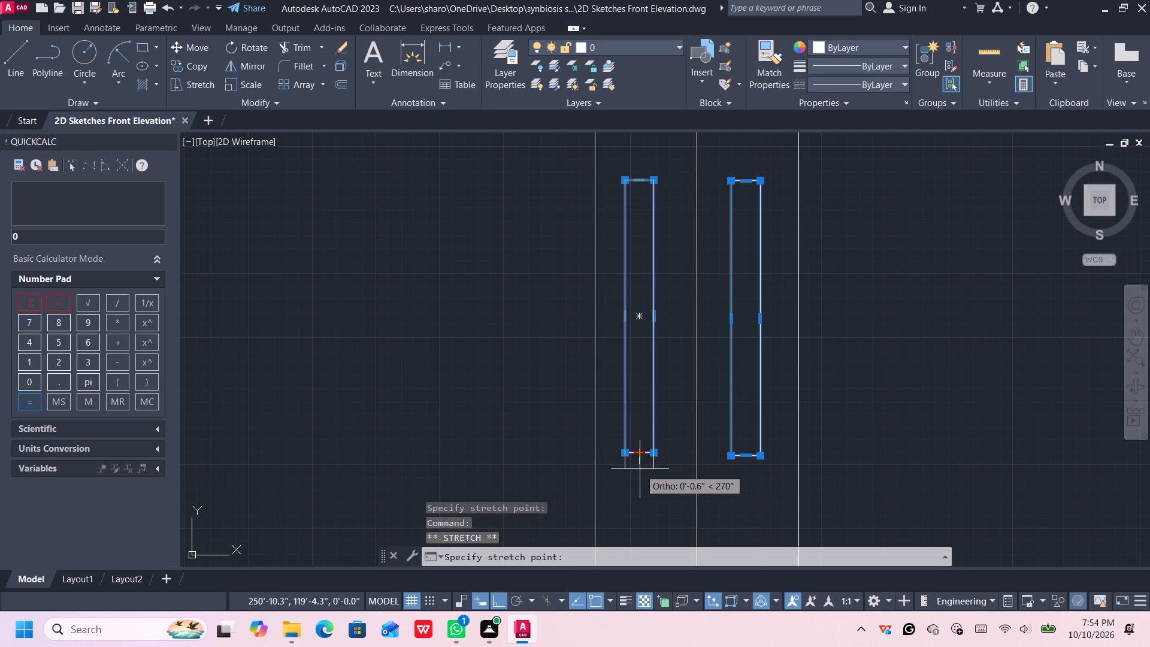
{"action": "left_click", "coordinate": [640, 469]}
{"action": "left_click", "coordinate": [745, 453]}
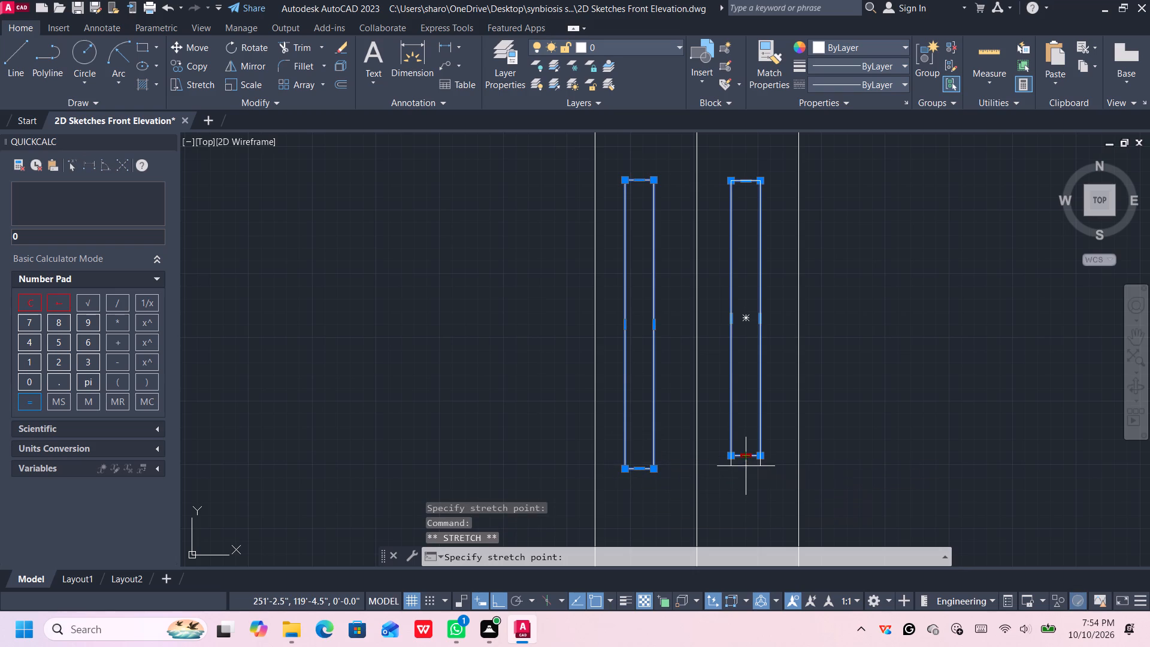
{"action": "left_click", "coordinate": [747, 470]}
{"action": "scroll", "coordinate": [797, 427], "scroll_direction": "up", "scroll_amount": 1}
{"action": "scroll", "coordinate": [797, 427], "scroll_direction": "down", "scroll_amount": 2}
{"action": "scroll", "coordinate": [764, 286], "scroll_direction": "up", "scroll_amount": 3}
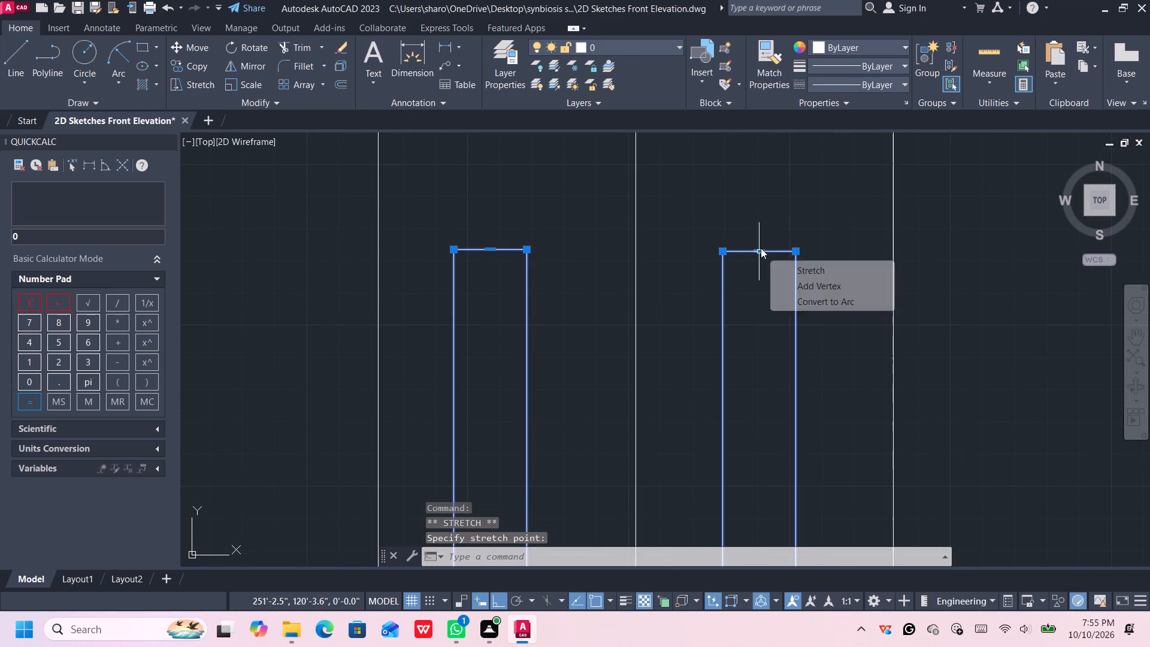
Stretch the top edge of the right-hand handle rectangle slightly upward, just above the left-hand handle's top.
{"action": "left_click", "coordinate": [762, 248]}
{"action": "left_click", "coordinate": [764, 238]}
{"action": "scroll", "coordinate": [837, 337], "scroll_direction": "down", "scroll_amount": 4}
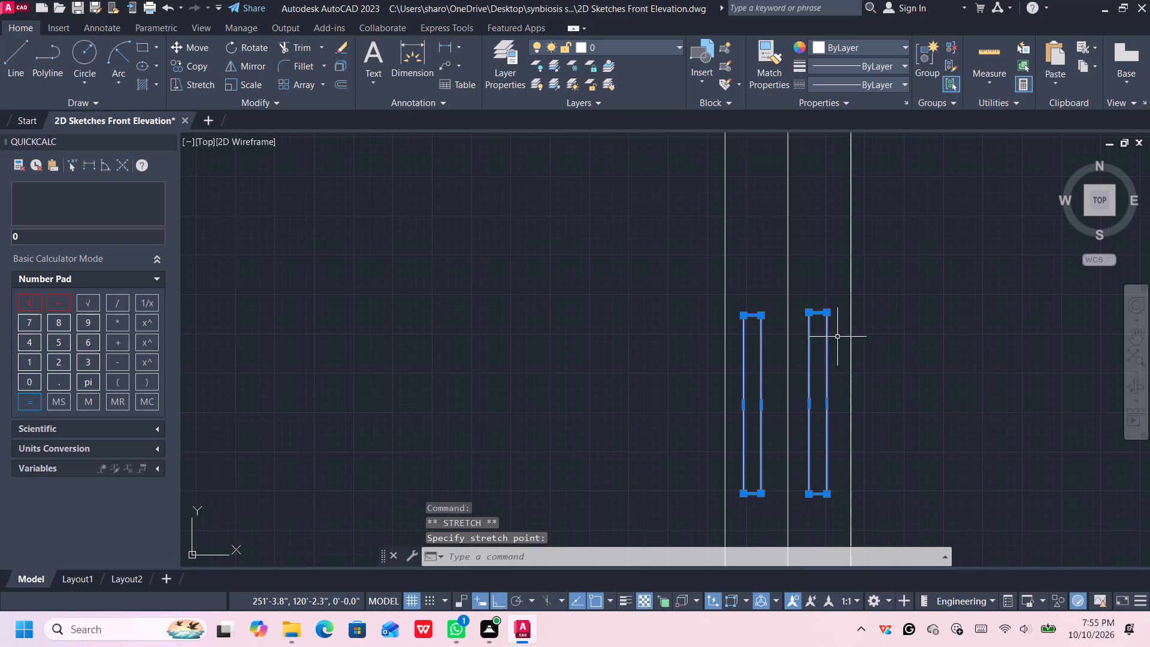
{"action": "middle_click_drag", "start_coordinate": [840, 407], "coordinate": [827, 377]}
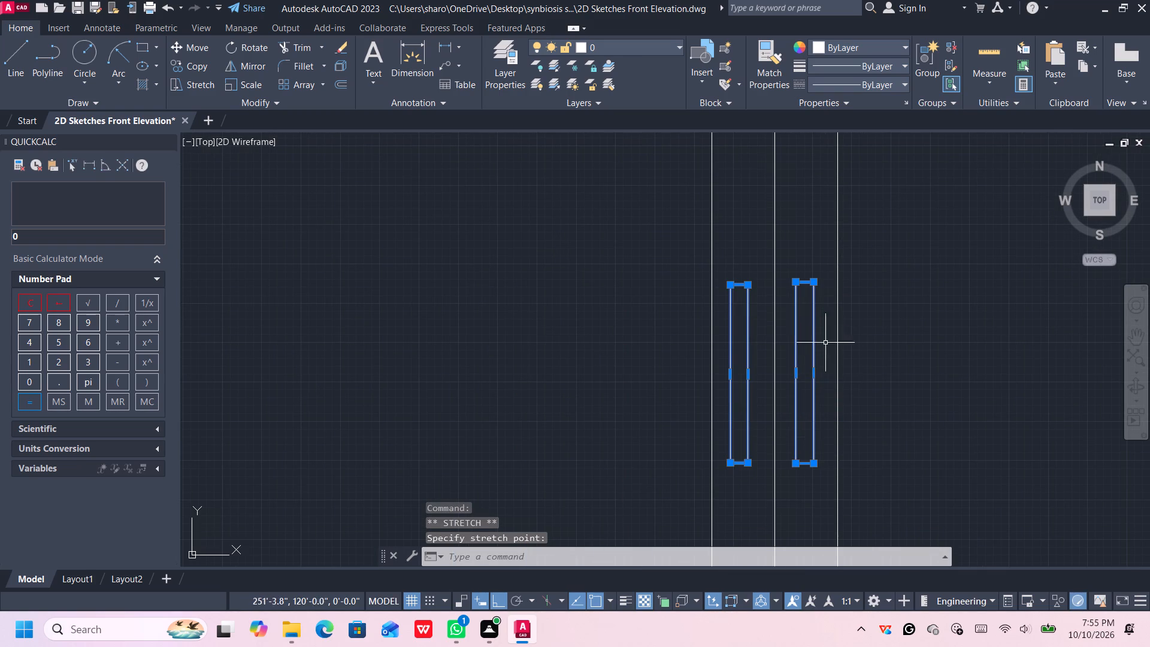
{"action": "scroll", "coordinate": [894, 430], "scroll_direction": "down", "scroll_amount": 1}
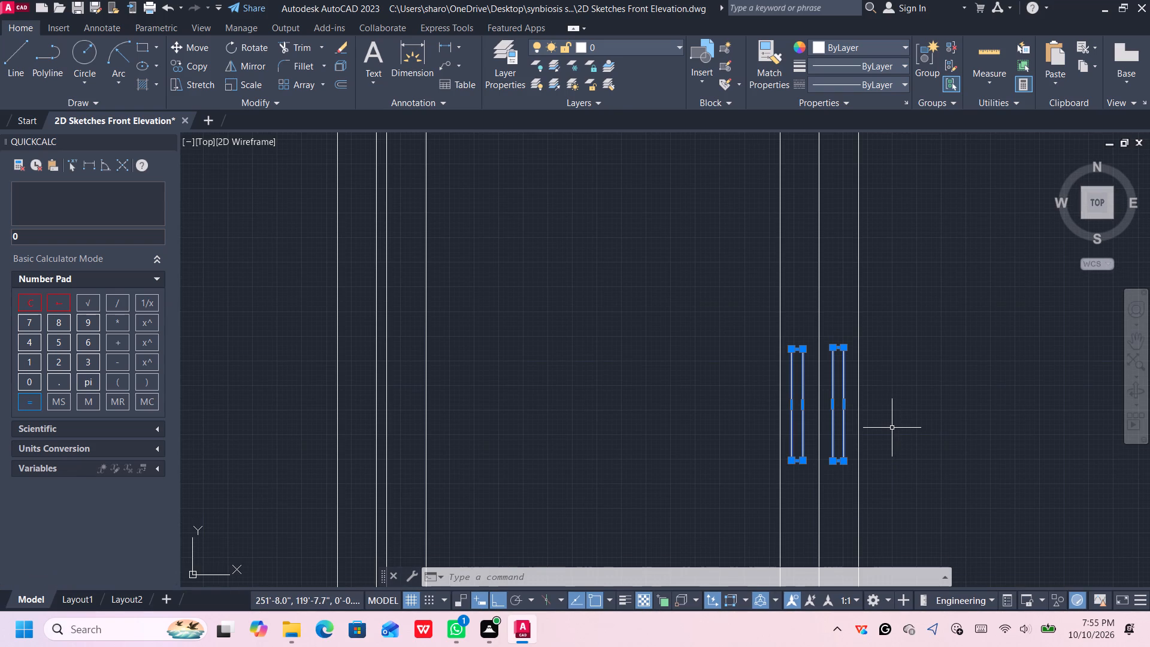
{"action": "key", "text": "Escape"}
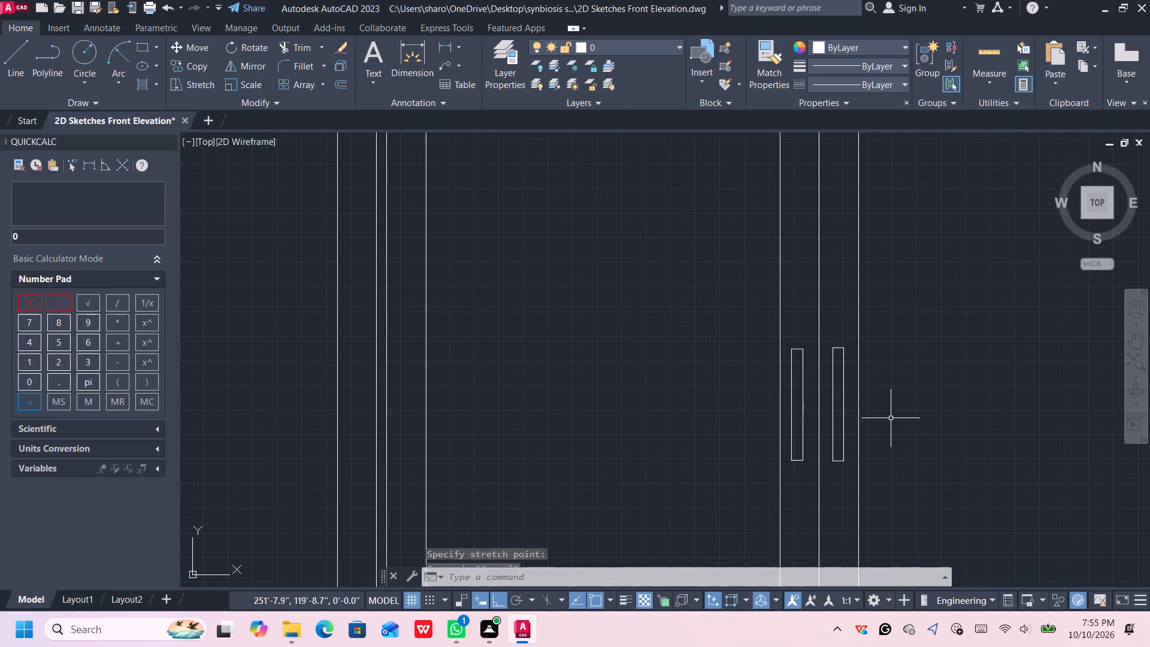
Erase the horizontal guide lines crossing the slatted panel, four level with the window's top frame and four level with its bottom frame.
{"action": "scroll", "coordinate": [891, 418], "scroll_direction": "up", "scroll_amount": 1}
{"action": "scroll", "coordinate": [891, 418], "scroll_direction": "down", "scroll_amount": 4}
{"action": "middle_click_drag", "start_coordinate": [902, 448], "coordinate": [810, 389]}
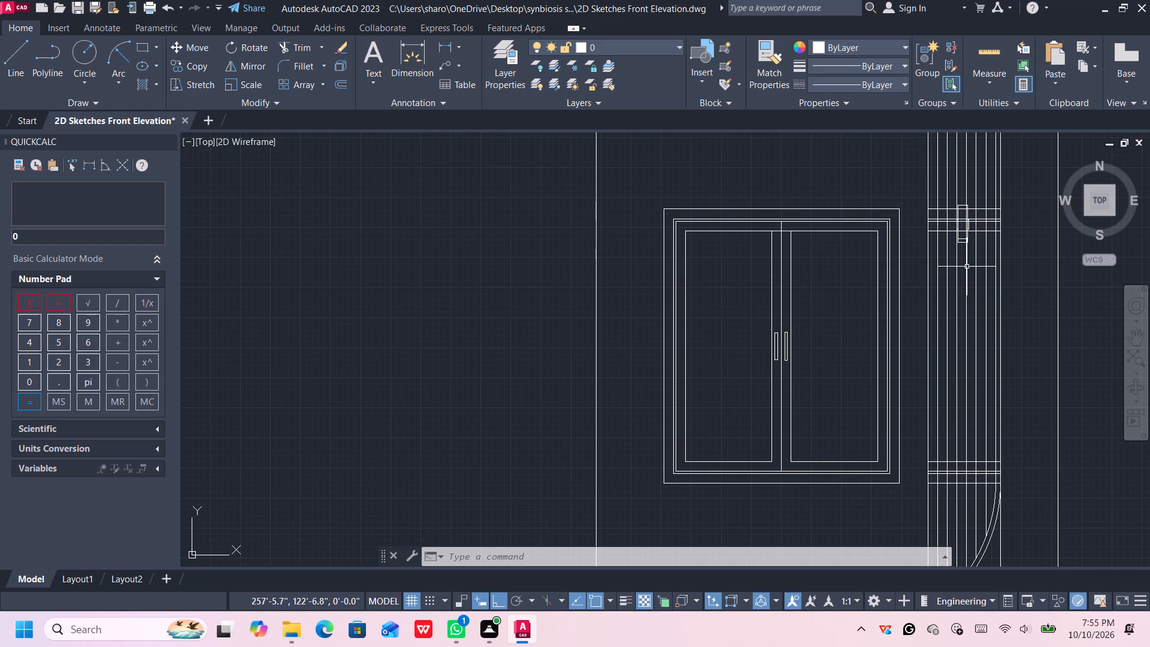
{"action": "scroll", "coordinate": [955, 227], "scroll_direction": "up", "scroll_amount": 2}
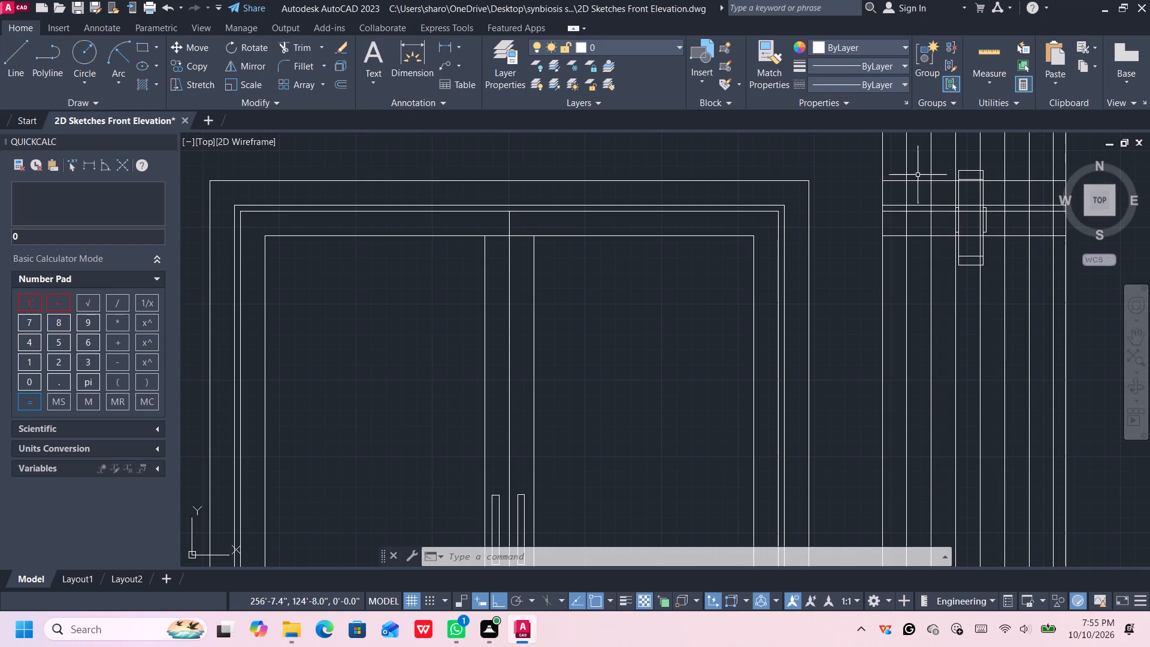
{"action": "left_click", "coordinate": [916, 175]}
{"action": "left_click", "coordinate": [914, 254]}
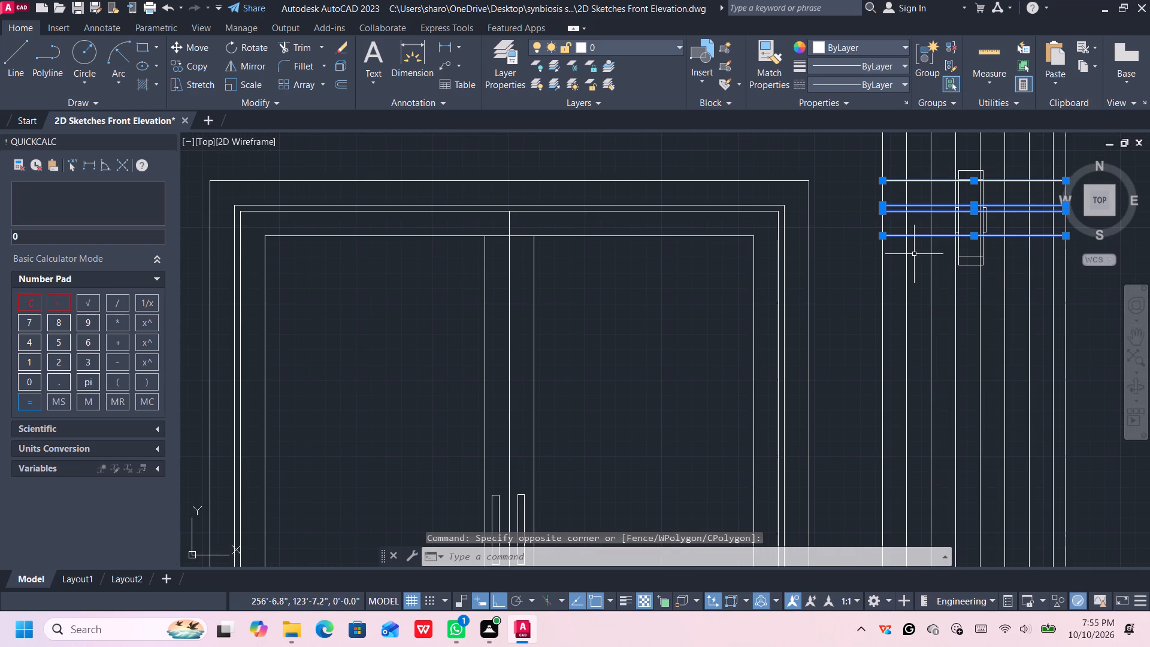
{"action": "key", "text": "Delete"}
{"action": "scroll", "coordinate": [948, 323], "scroll_direction": "down", "scroll_amount": 3}
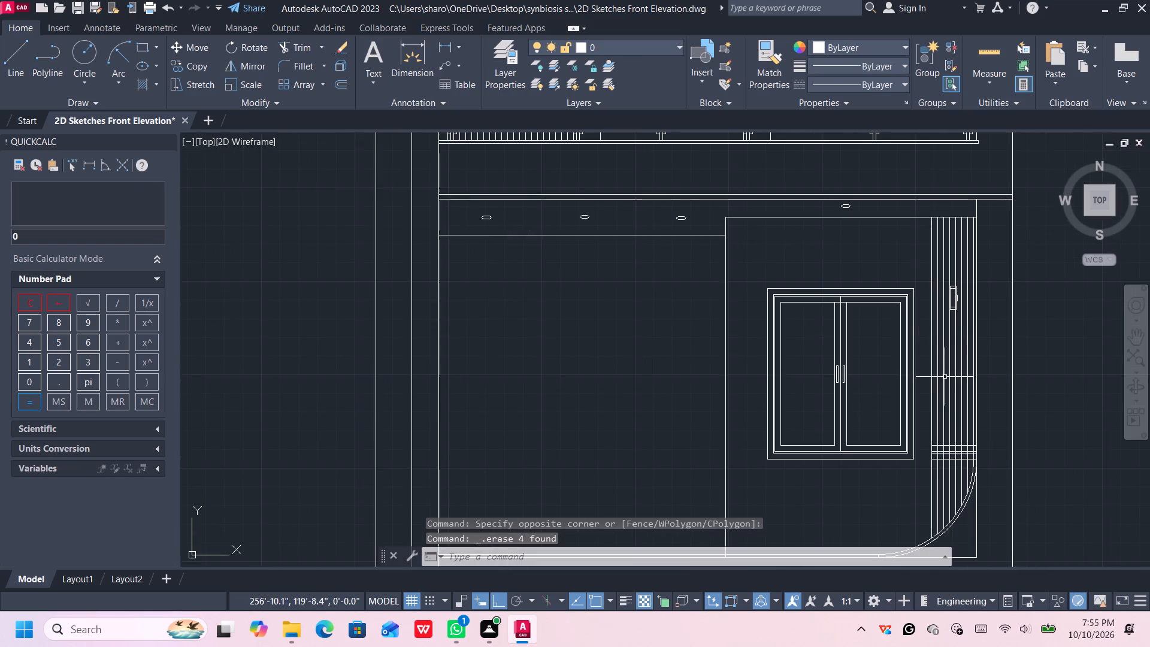
{"action": "middle_click_drag", "start_coordinate": [946, 378], "coordinate": [916, 290]}
{"action": "scroll", "coordinate": [932, 392], "scroll_direction": "up", "scroll_amount": 4}
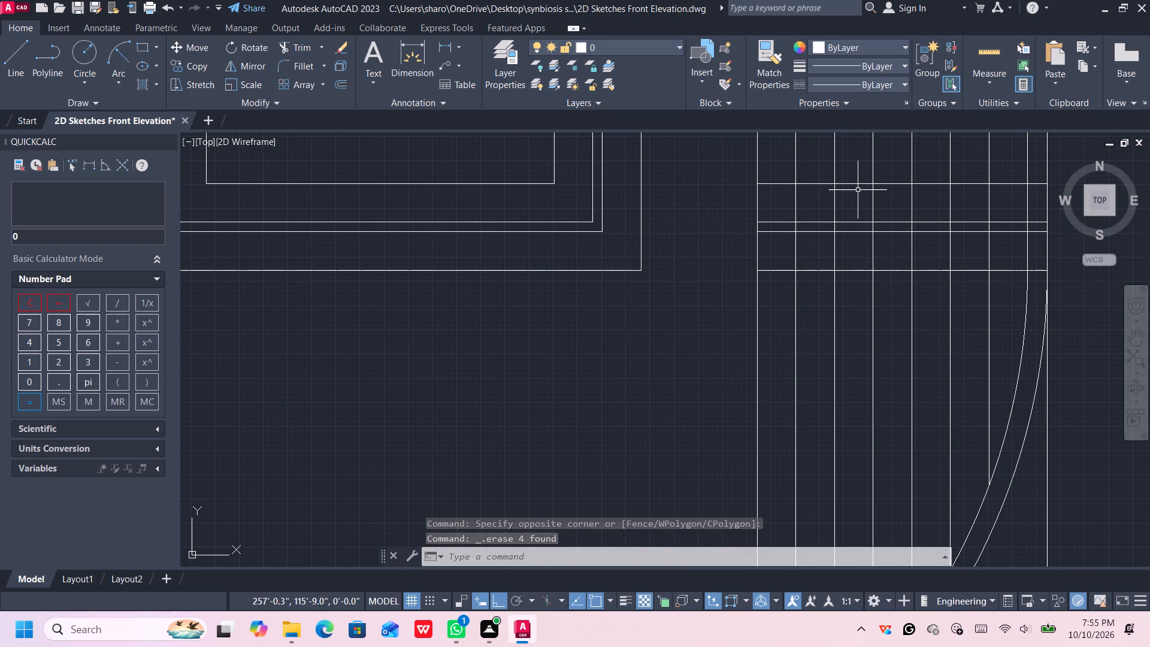
{"action": "left_click", "coordinate": [856, 176]}
{"action": "left_click", "coordinate": [845, 304]}
{"action": "key", "text": "Delete"}
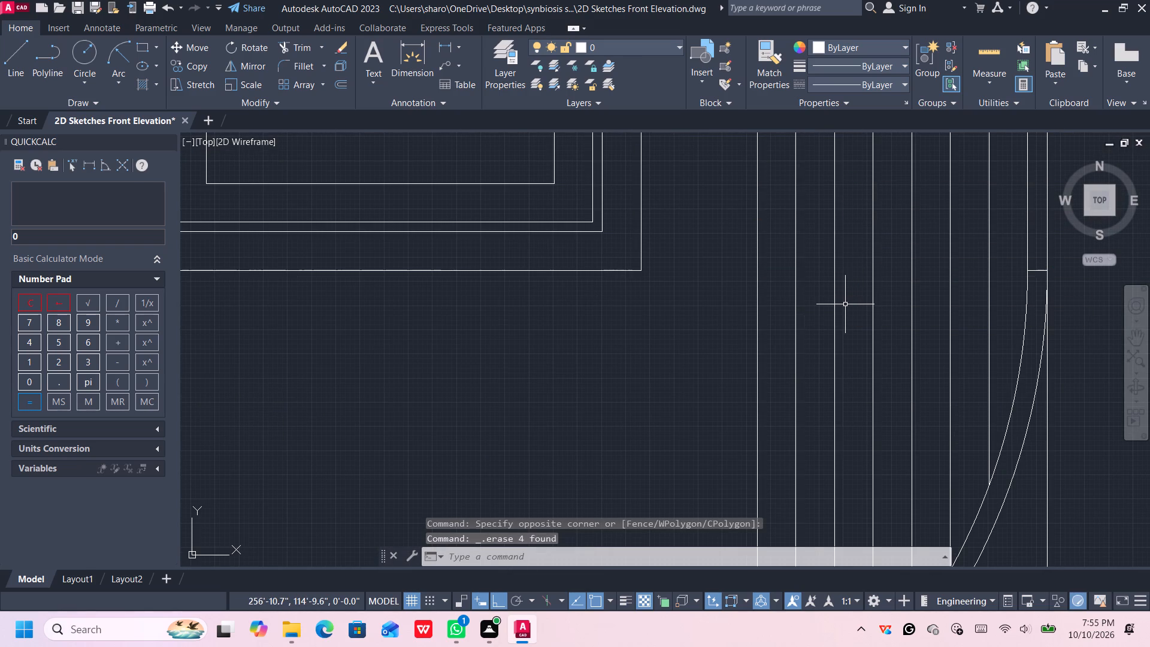
Examine the front elevation as a whole and the empty bay beside the two-panel window.
{"action": "scroll", "coordinate": [845, 304], "scroll_direction": "down", "scroll_amount": 1}
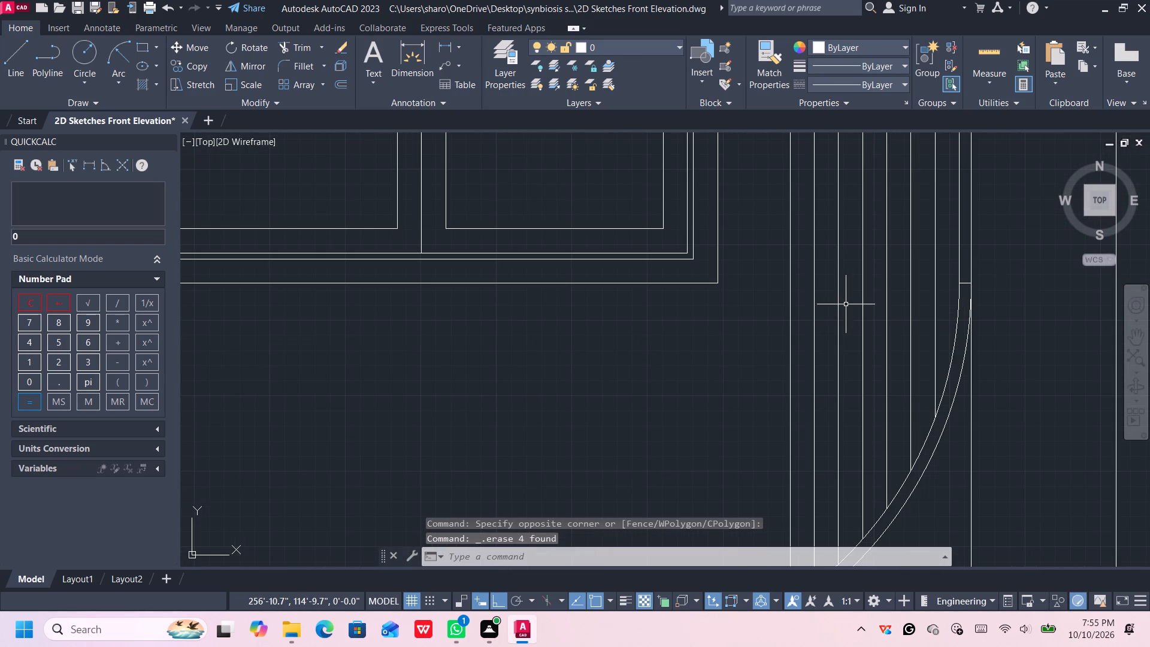
{"action": "scroll", "coordinate": [703, 314], "scroll_direction": "down", "scroll_amount": 4}
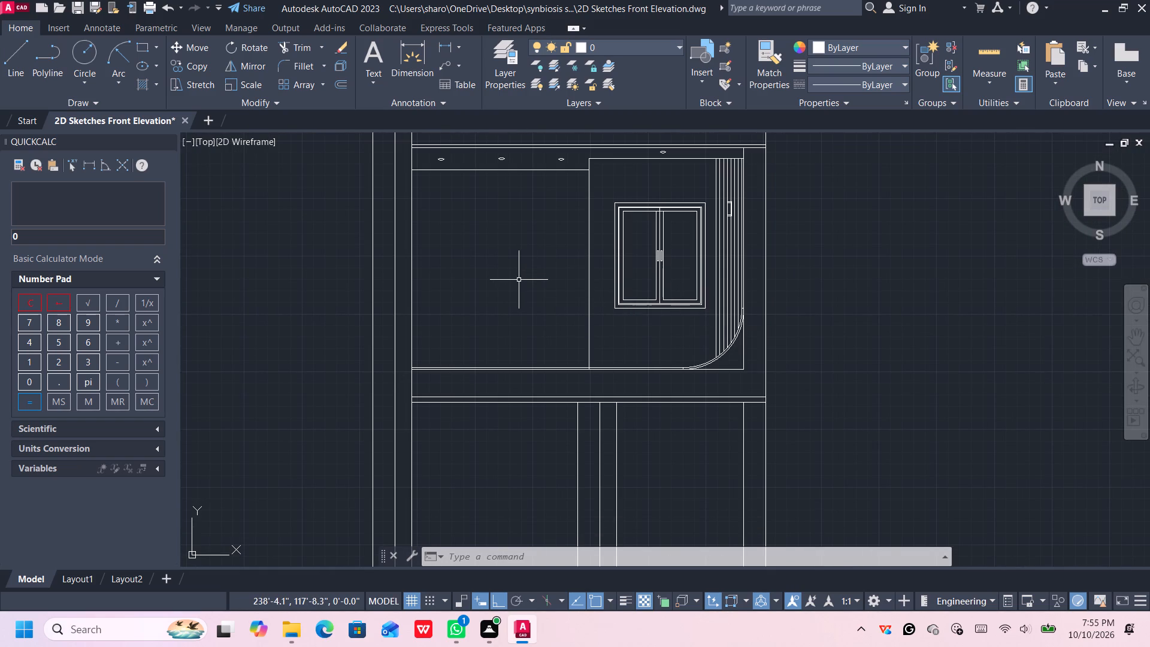
{"action": "middle_click_drag", "start_coordinate": [507, 266], "coordinate": [537, 312]}
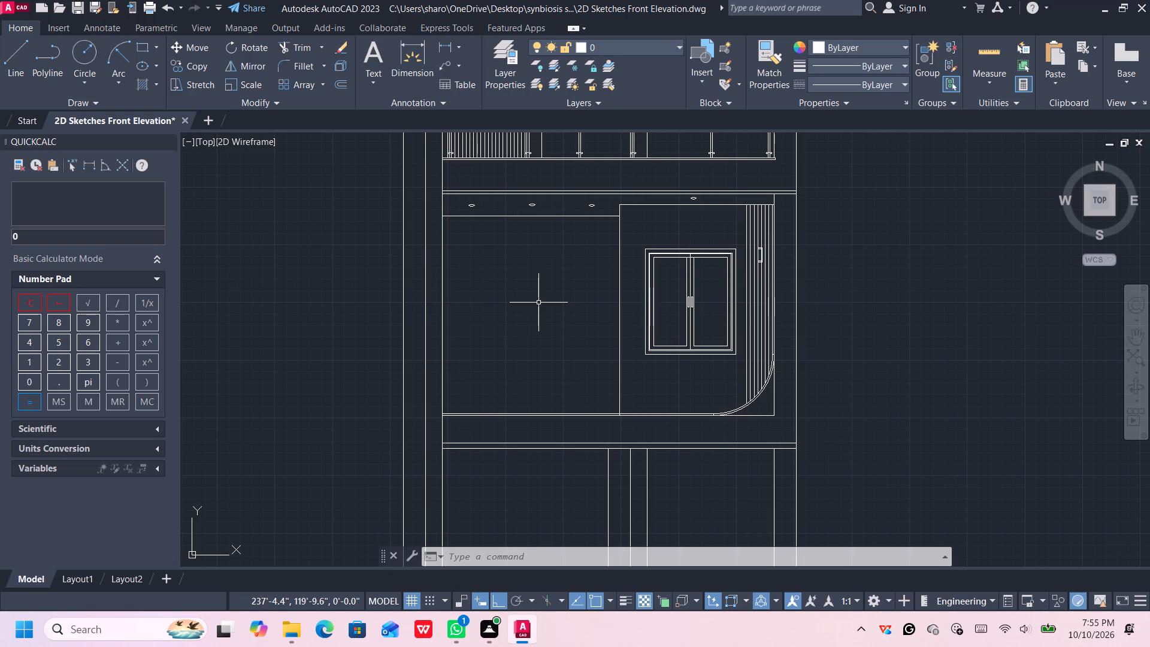
{"action": "scroll", "coordinate": [516, 336], "scroll_direction": "down", "scroll_amount": 2}
{"action": "middle_click_drag", "start_coordinate": [516, 336], "coordinate": [535, 353]}
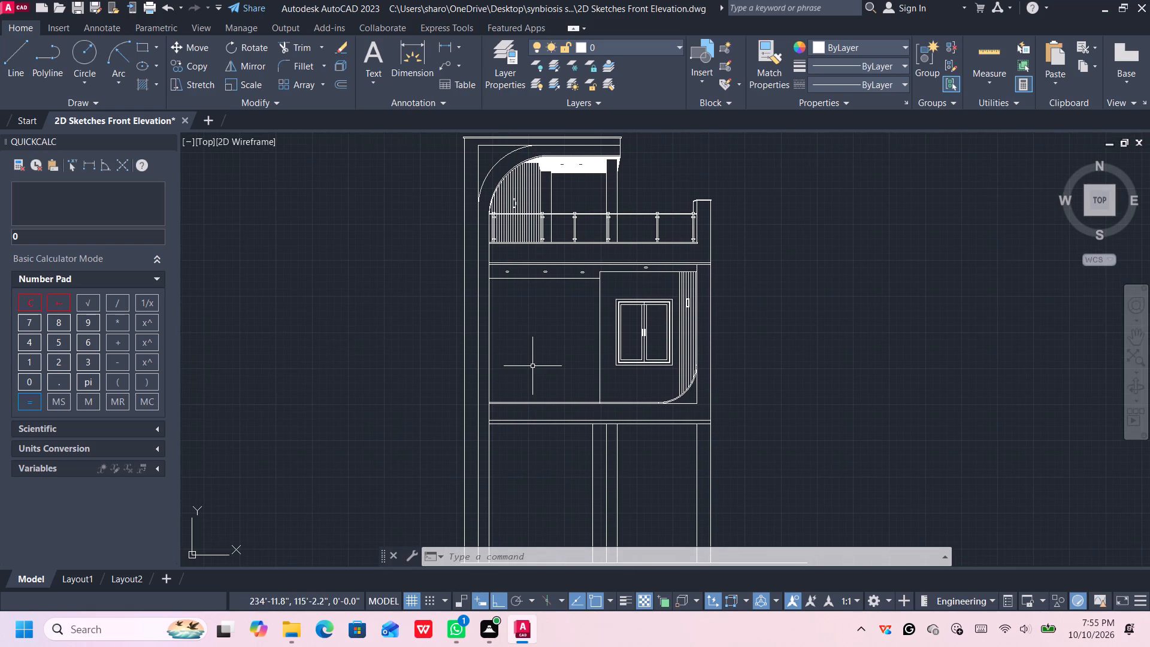
{"action": "middle_click_drag", "start_coordinate": [517, 367], "coordinate": [534, 361]}
{"action": "scroll", "coordinate": [533, 368], "scroll_direction": "up", "scroll_amount": 1}
{"action": "middle_click_drag", "start_coordinate": [555, 343], "coordinate": [559, 361]}
{"action": "scroll", "coordinate": [559, 355], "scroll_direction": "up", "scroll_amount": 1}
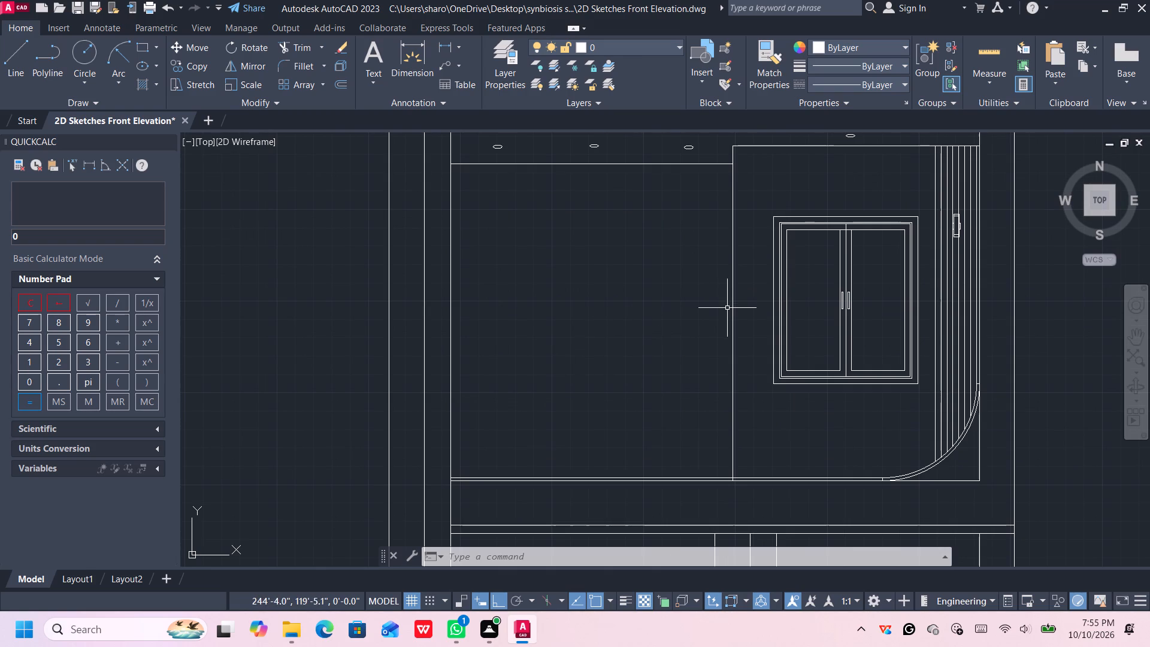
{"action": "scroll", "coordinate": [761, 516], "scroll_direction": "up", "scroll_amount": 1}
{"action": "scroll", "coordinate": [750, 391], "scroll_direction": "down", "scroll_amount": 1}
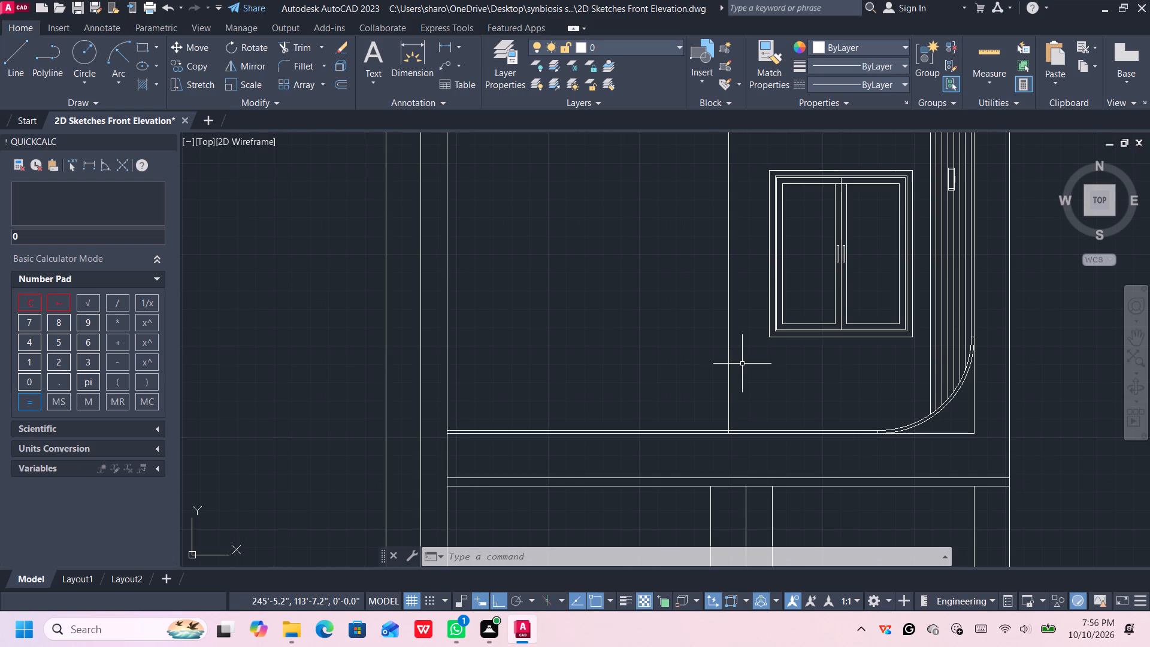
{"action": "middle_click_drag", "start_coordinate": [751, 356], "coordinate": [750, 361]}
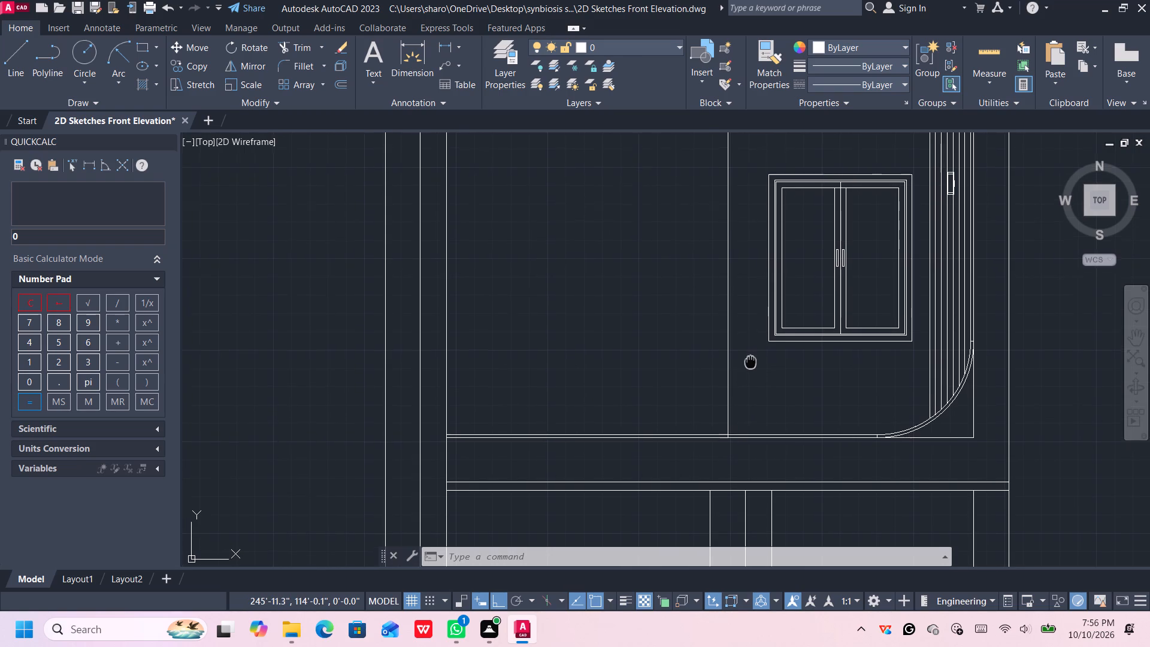
{"action": "middle_click_drag", "start_coordinate": [750, 361], "coordinate": [747, 367]}
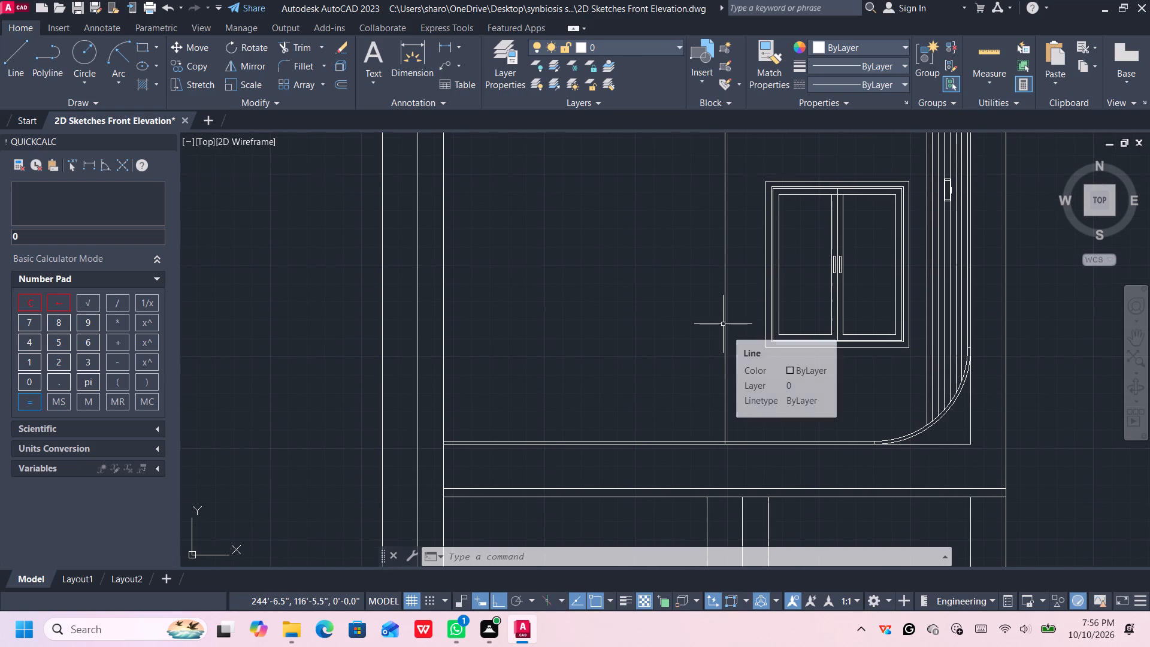
Offset the vertical line dividing the window wall from the empty bay by 2' to the left, into the bay.
{"action": "left_click", "coordinate": [724, 324]}
{"action": "middle_click_drag", "start_coordinate": [695, 308], "coordinate": [697, 319]}
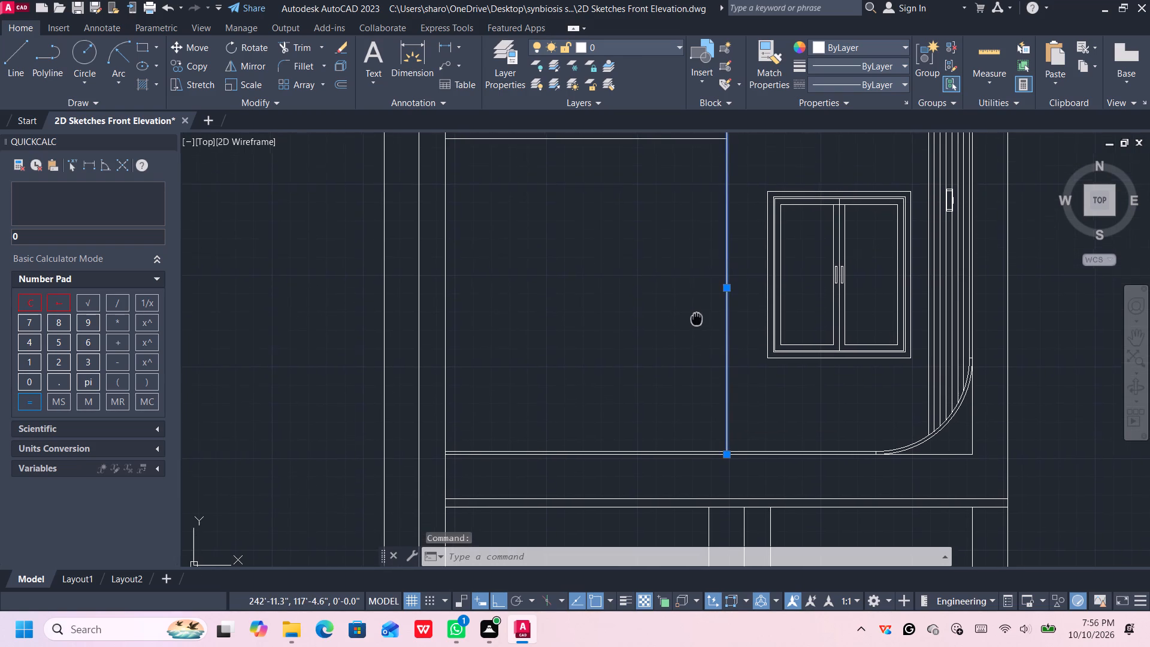
{"action": "middle_click_drag", "start_coordinate": [697, 319], "coordinate": [704, 376]}
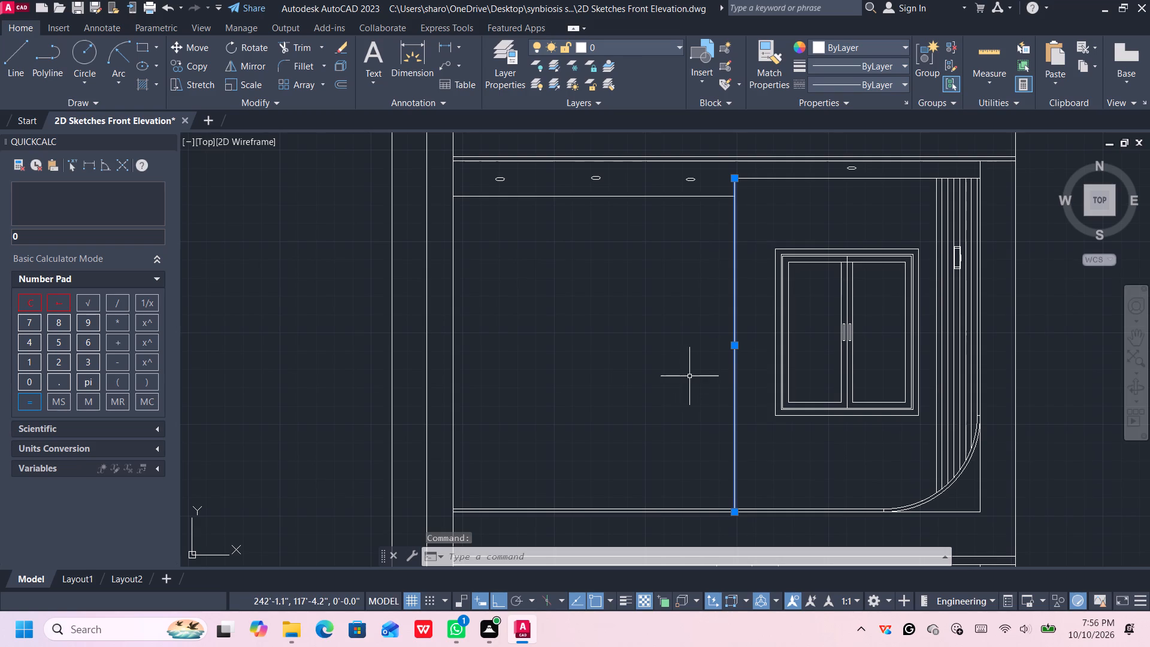
{"action": "key", "text": "o"}
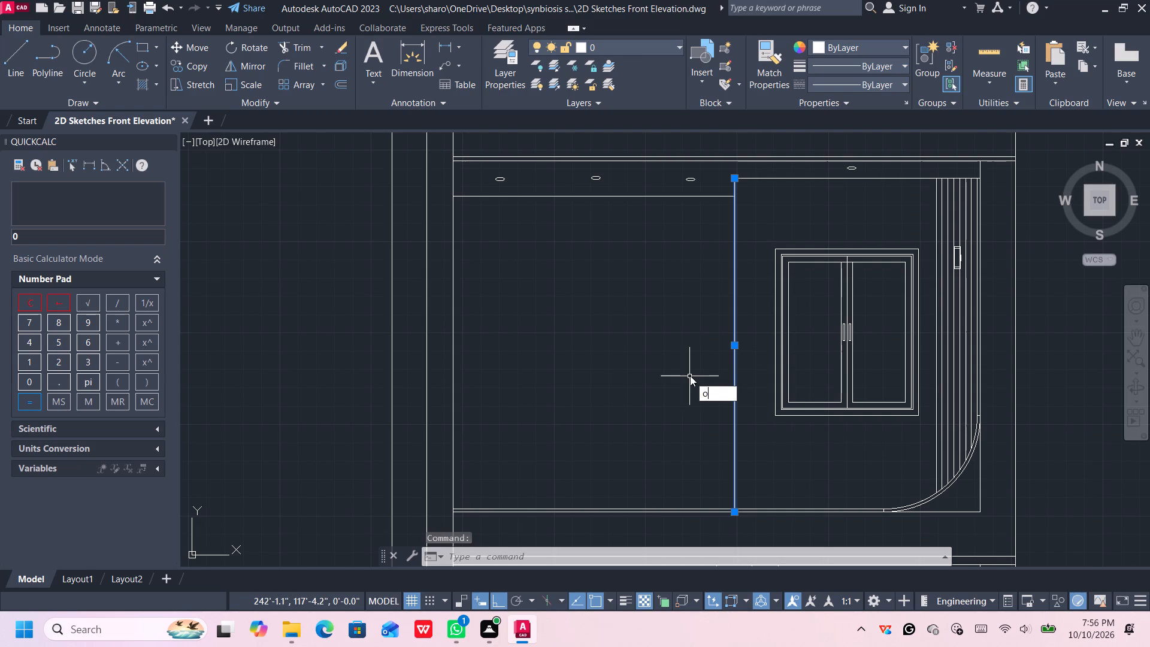
{"action": "key", "text": "Return"}
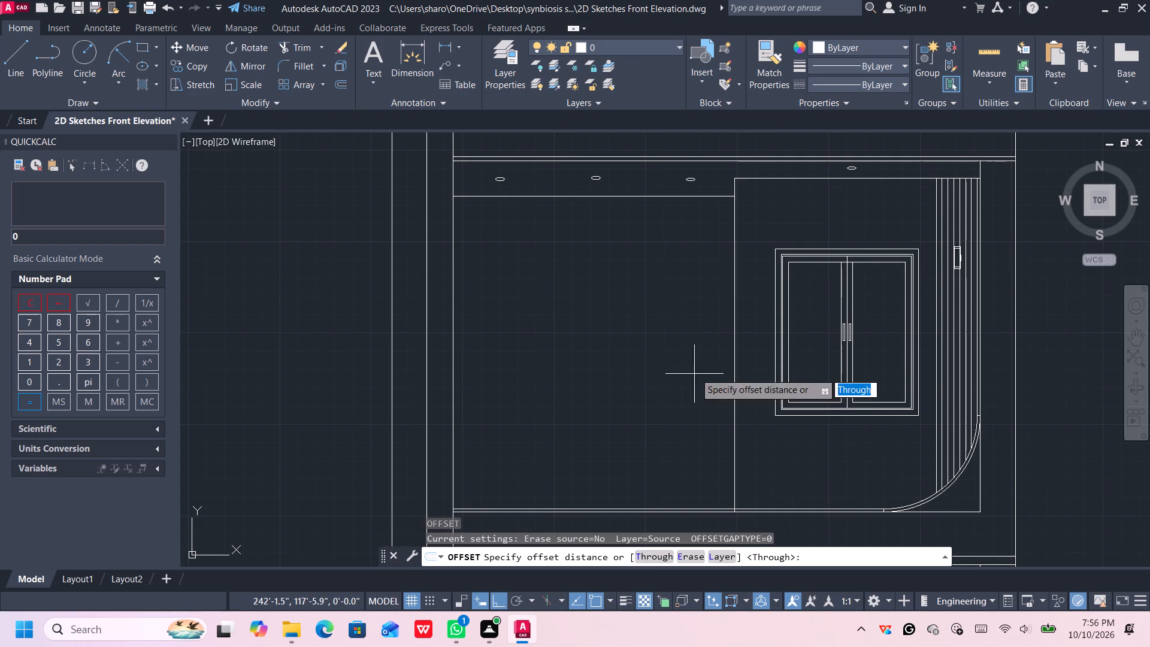
{"action": "left_click", "coordinate": [738, 343]}
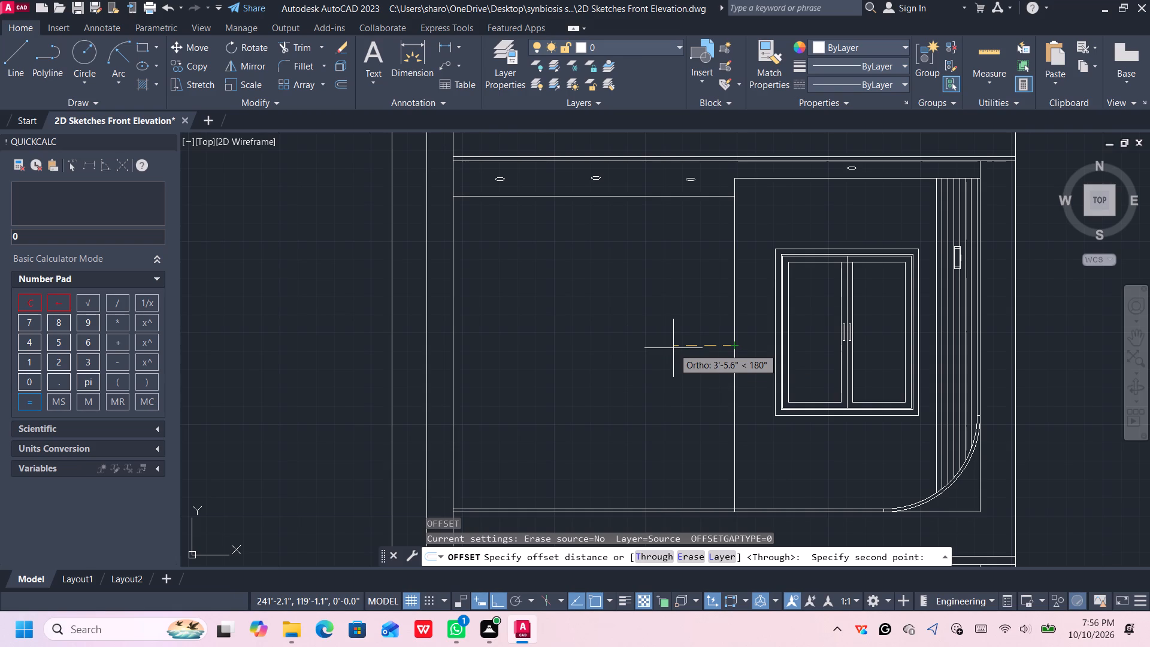
{"action": "middle_click_drag", "start_coordinate": [673, 348], "coordinate": [664, 346]}
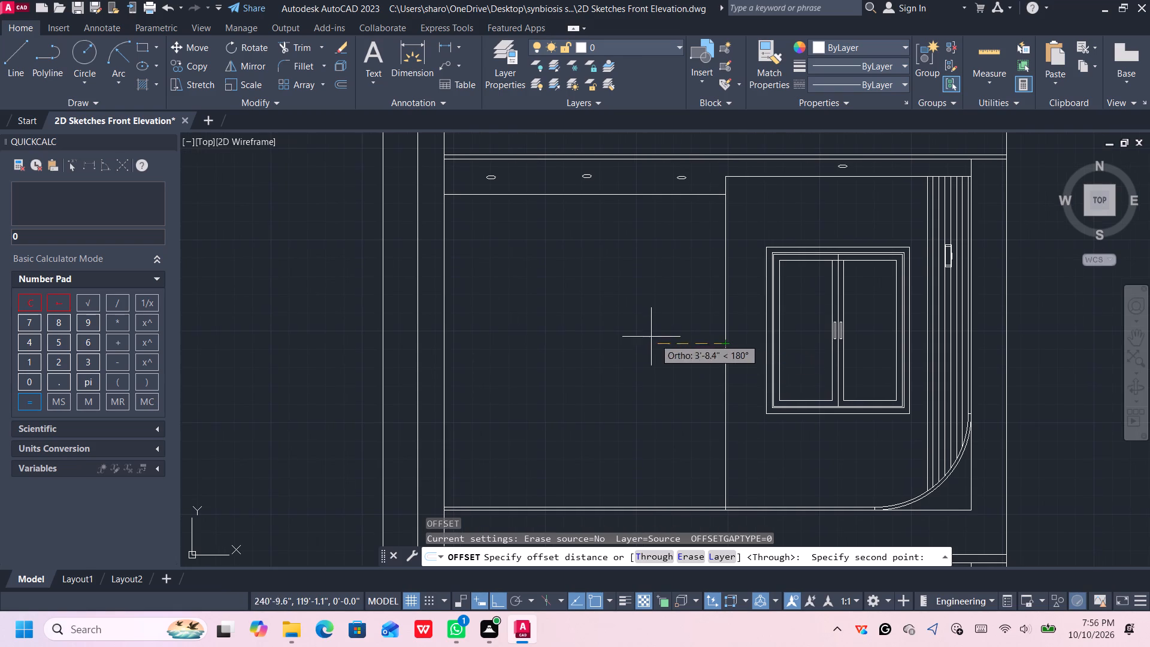
{"action": "scroll", "coordinate": [650, 341], "scroll_direction": "up", "scroll_amount": 1}
{"action": "scroll", "coordinate": [653, 341], "scroll_direction": "down", "scroll_amount": 1}
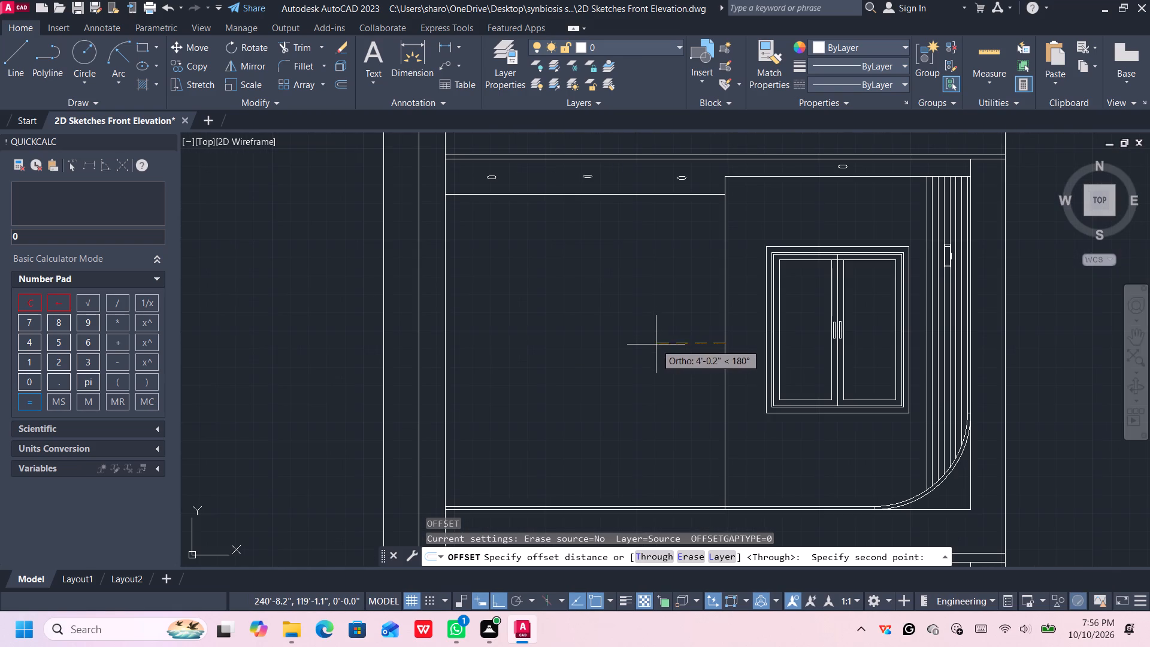
{"action": "scroll", "coordinate": [679, 355], "scroll_direction": "up", "scroll_amount": 1}
{"action": "scroll", "coordinate": [679, 355], "scroll_direction": "down", "scroll_amount": 1}
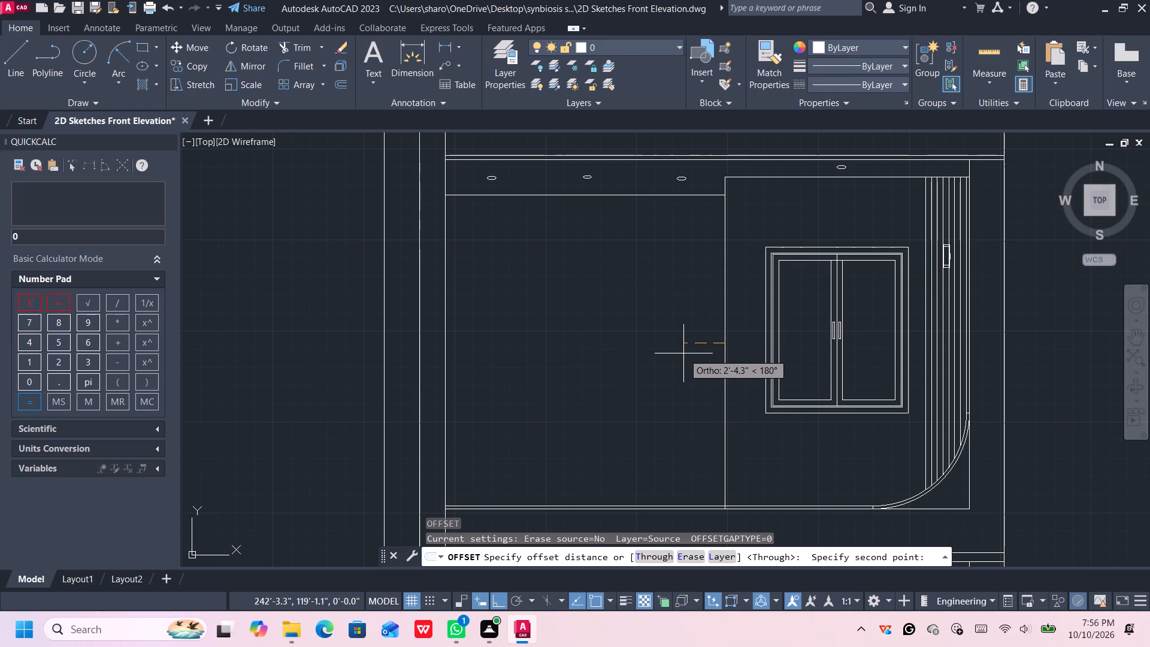
{"action": "type", "text": "2'"}
{"action": "key", "text": "Return"}
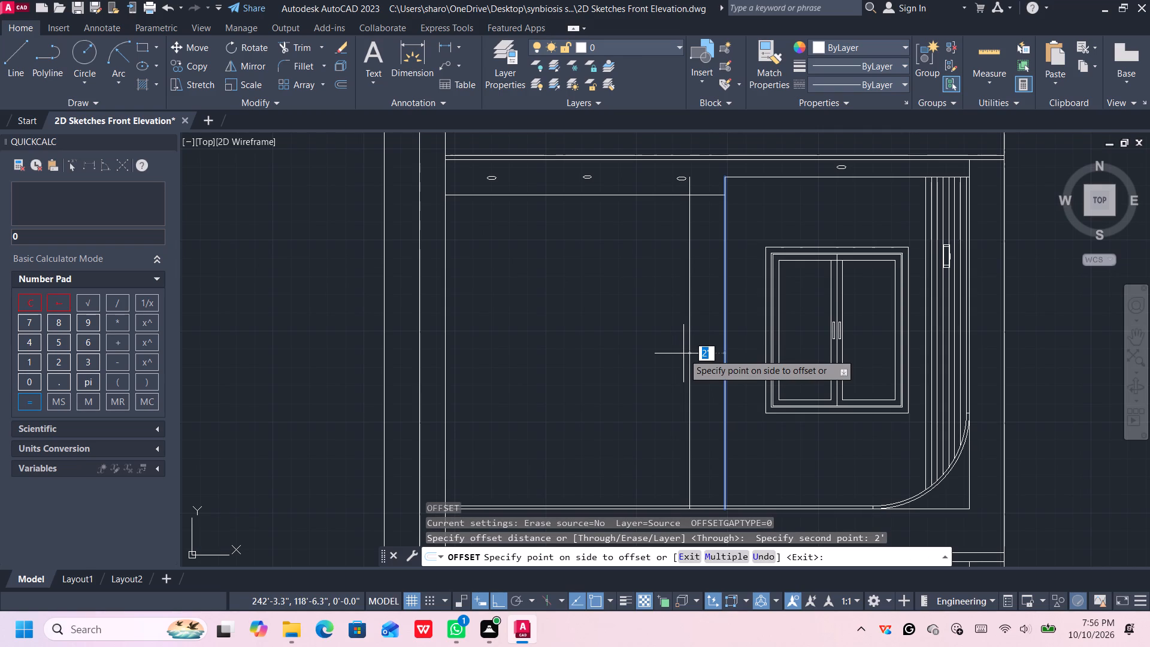
{"action": "left_click", "coordinate": [683, 353]}
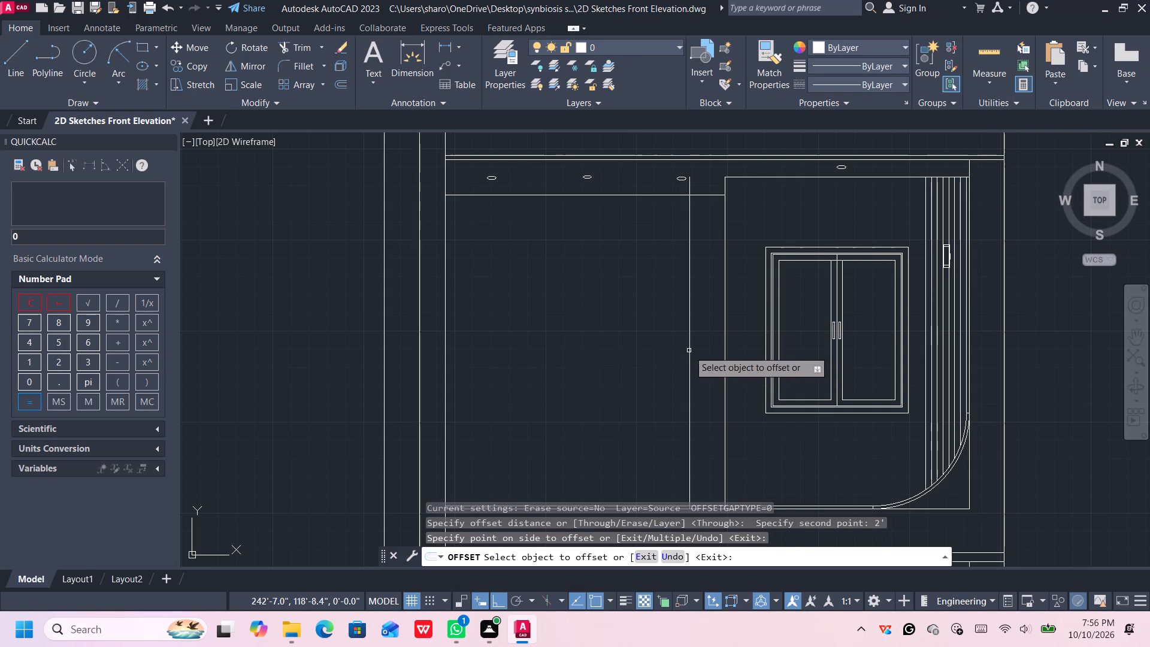
Offset the new vertical line leftward in succession by 4", 1" and 4" to form frame profile lines in the empty bay.
{"action": "left_click", "coordinate": [689, 350]}
{"action": "key", "text": "4"}
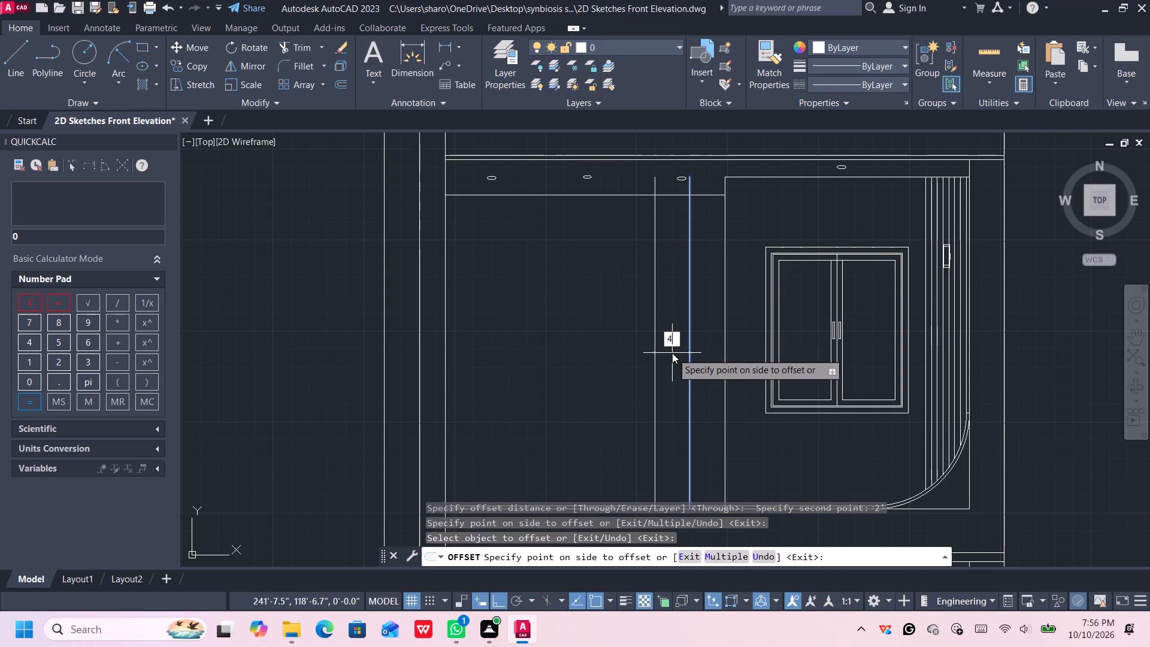
{"action": "key", "text": "shift+quotedbl"}
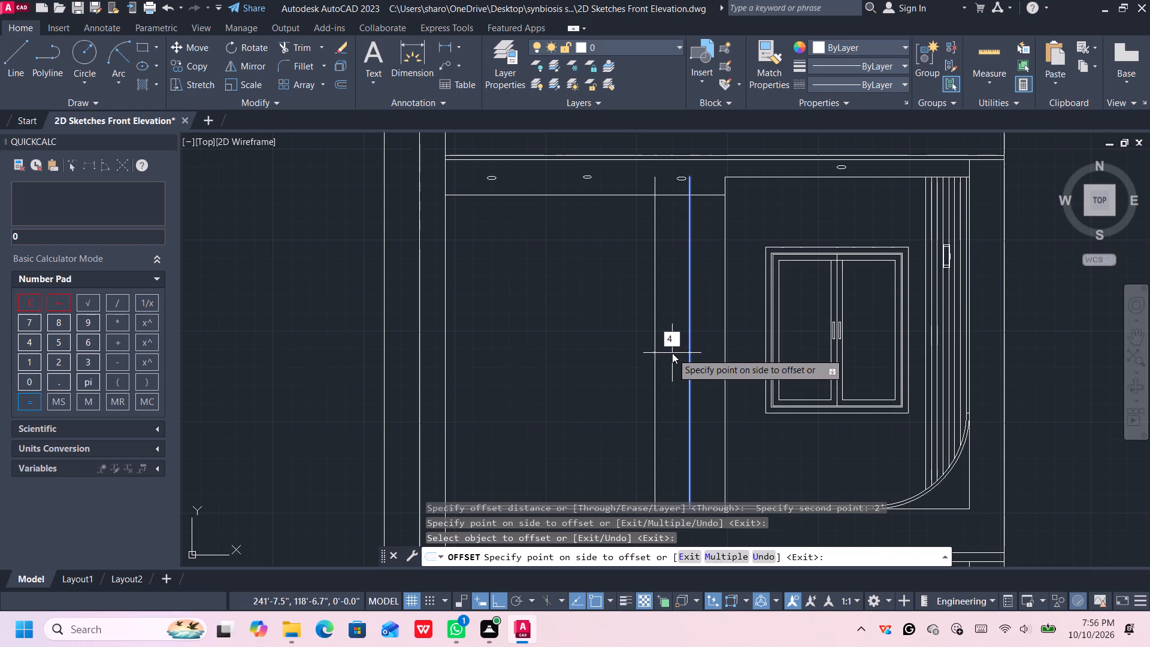
{"action": "key", "text": "Return"}
{"action": "left_click", "coordinate": [684, 346]}
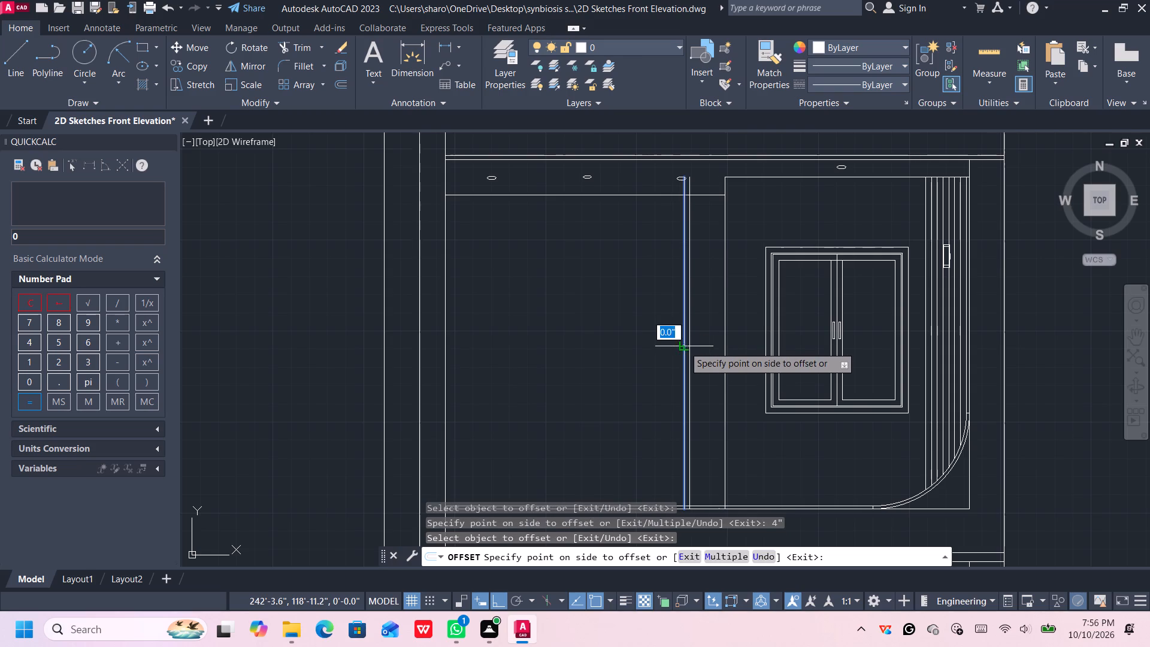
{"action": "type", "text": "1\""}
{"action": "key", "text": "Return"}
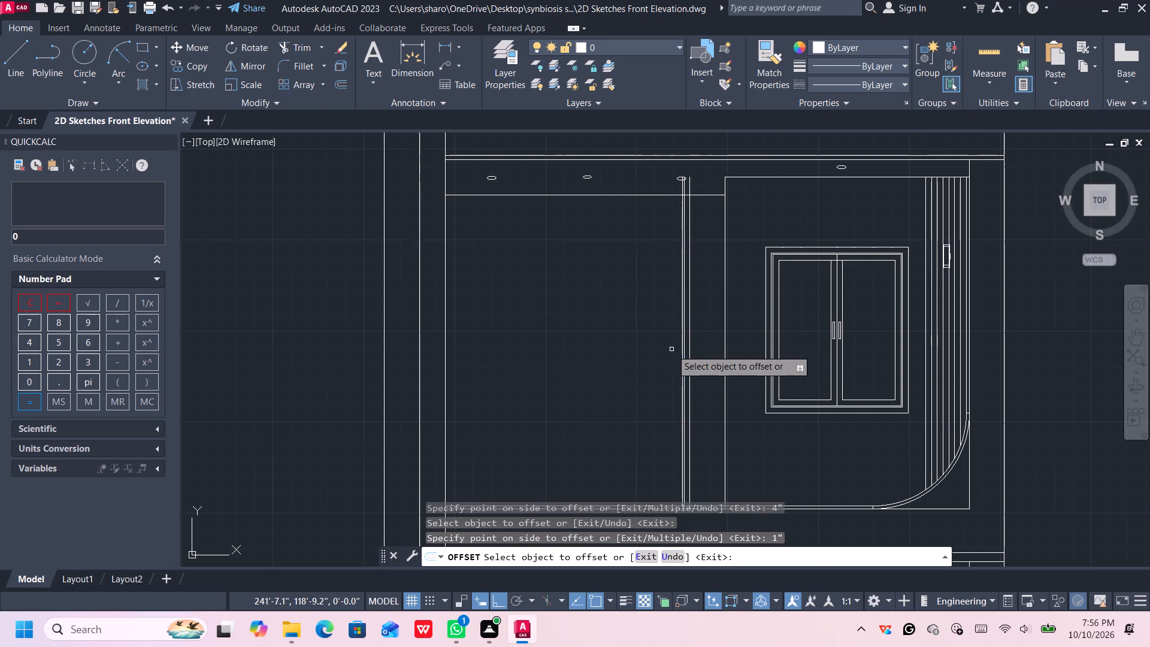
{"action": "left_click", "coordinate": [681, 343]}
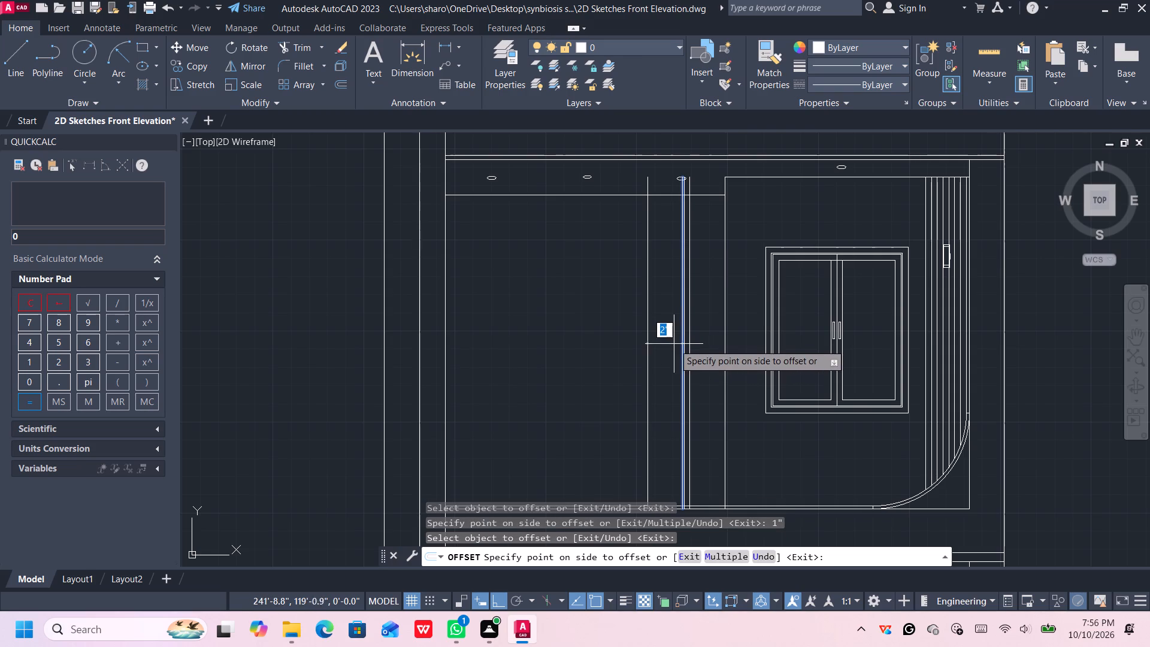
{"action": "type", "text": "4\""}
{"action": "key", "text": "Return"}
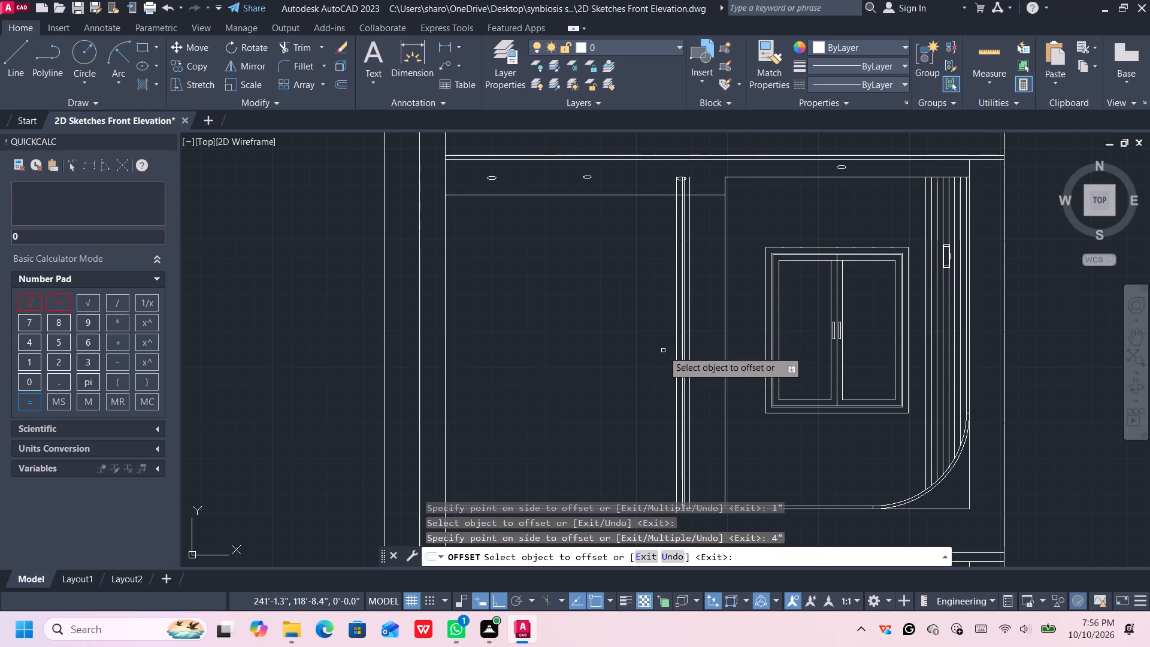
{"action": "middle_click_drag", "start_coordinate": [663, 350], "coordinate": [654, 322]}
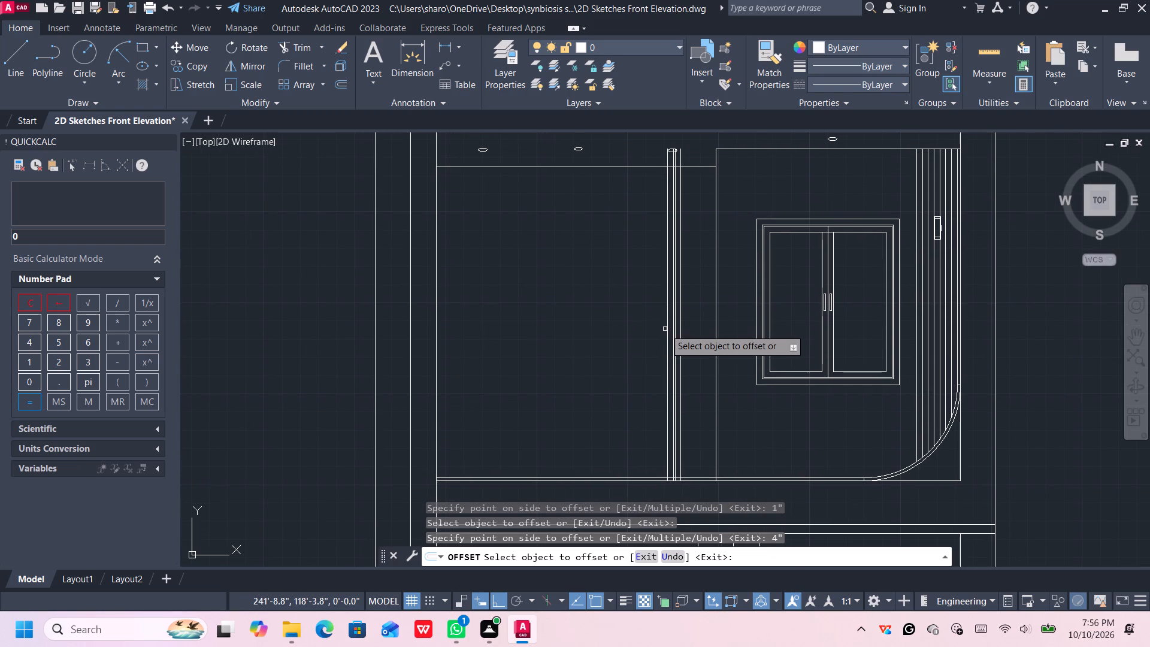
Offset the leftmost frame line in the empty bay leftward in succession by 1', 4", 1" and 4" to form the second vertical profile.
{"action": "left_click", "coordinate": [667, 330]}
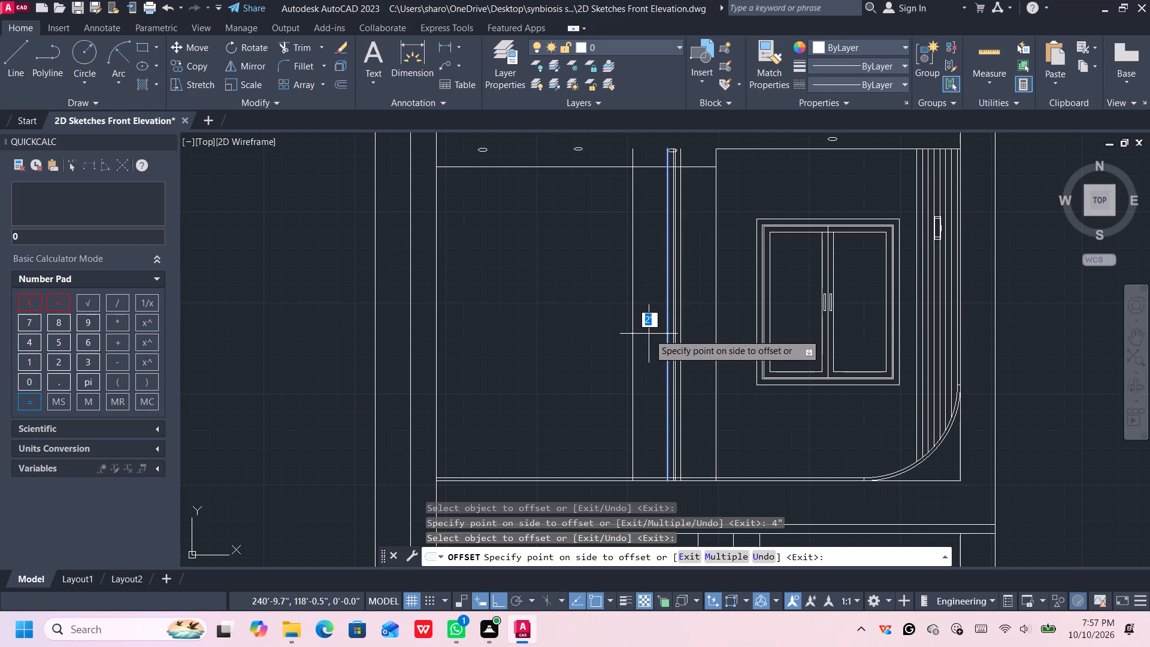
{"action": "type", "text": "1'"}
{"action": "key", "text": "Return"}
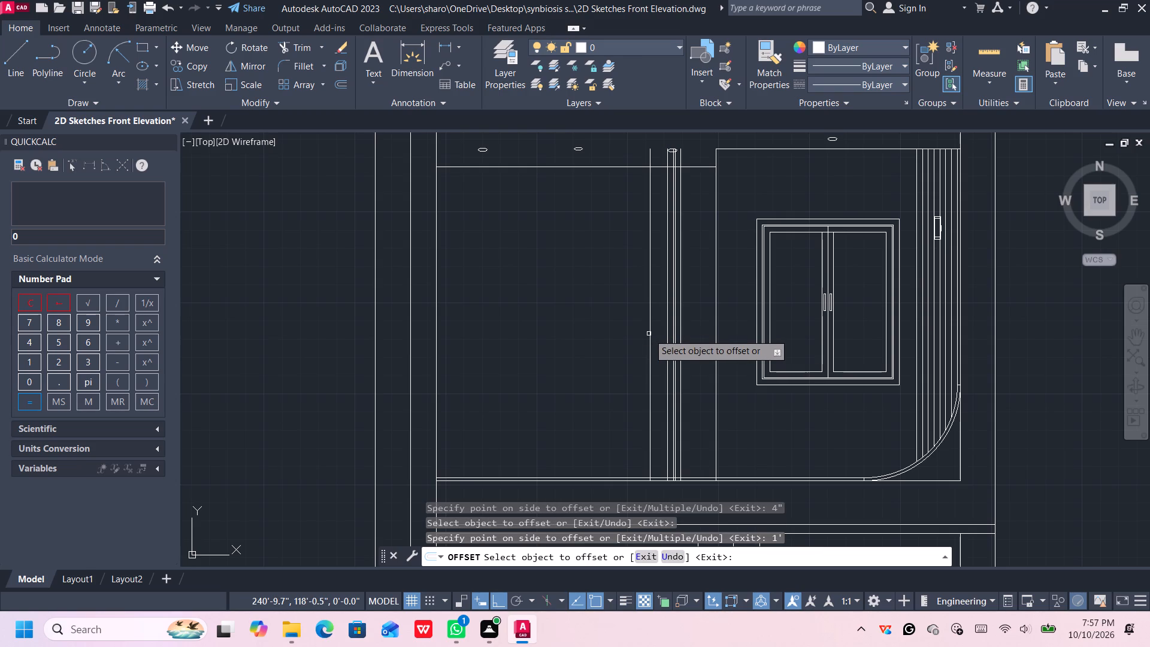
{"action": "left_click", "coordinate": [649, 334]}
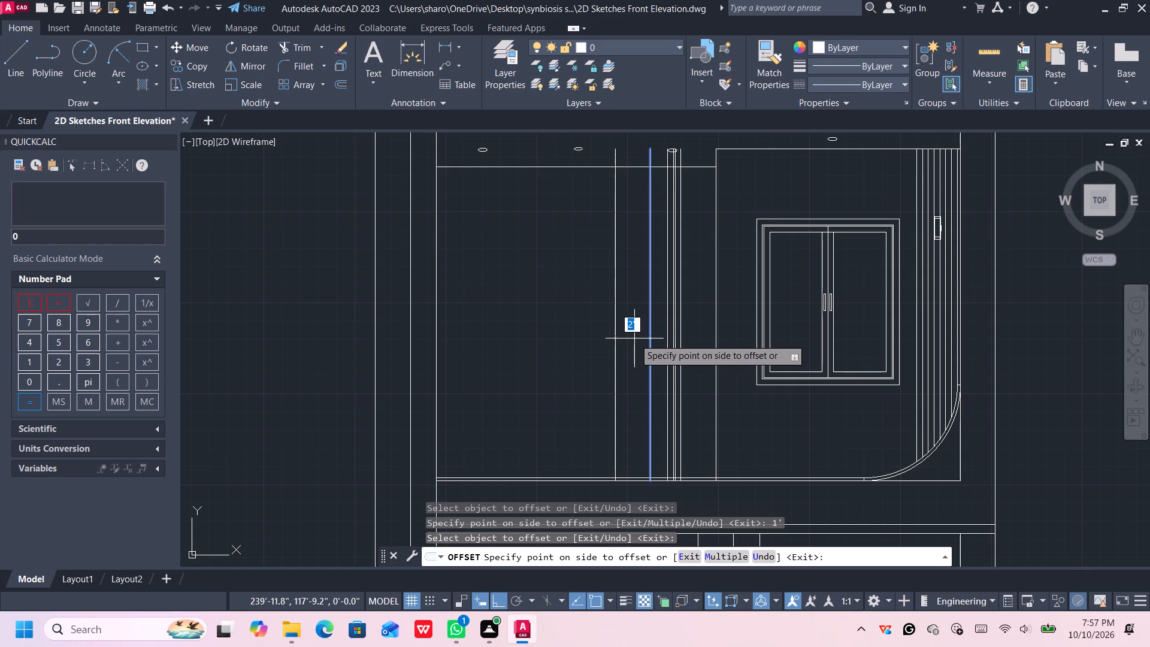
{"action": "type", "text": "4\""}
{"action": "key", "text": "Return"}
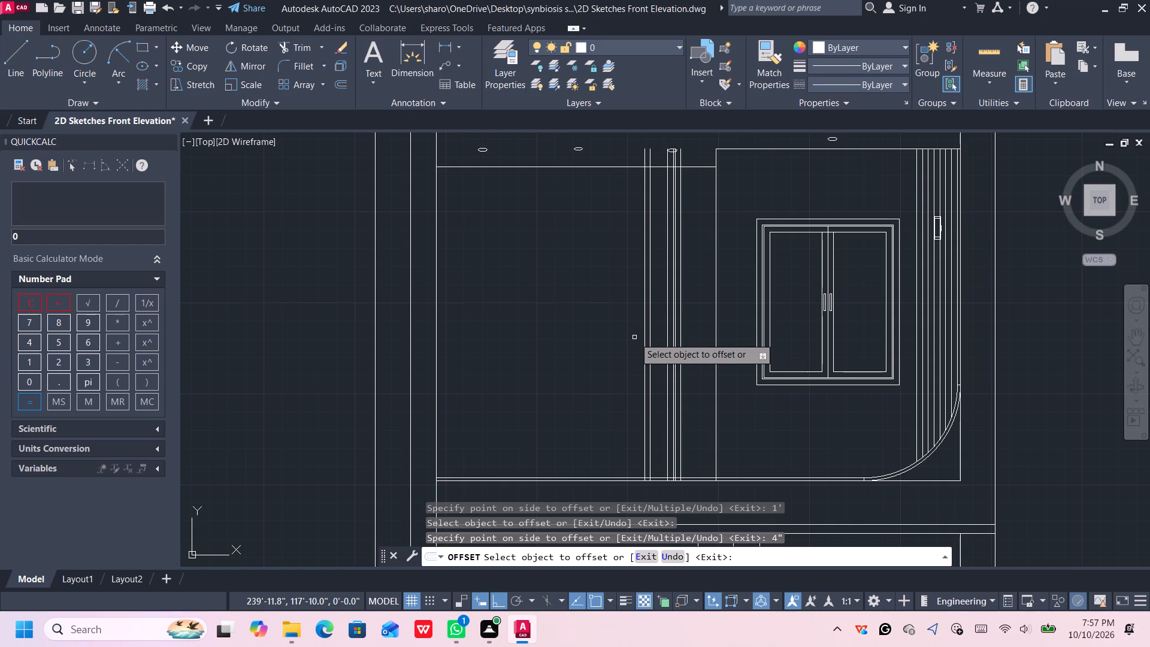
{"action": "left_click", "coordinate": [644, 328]}
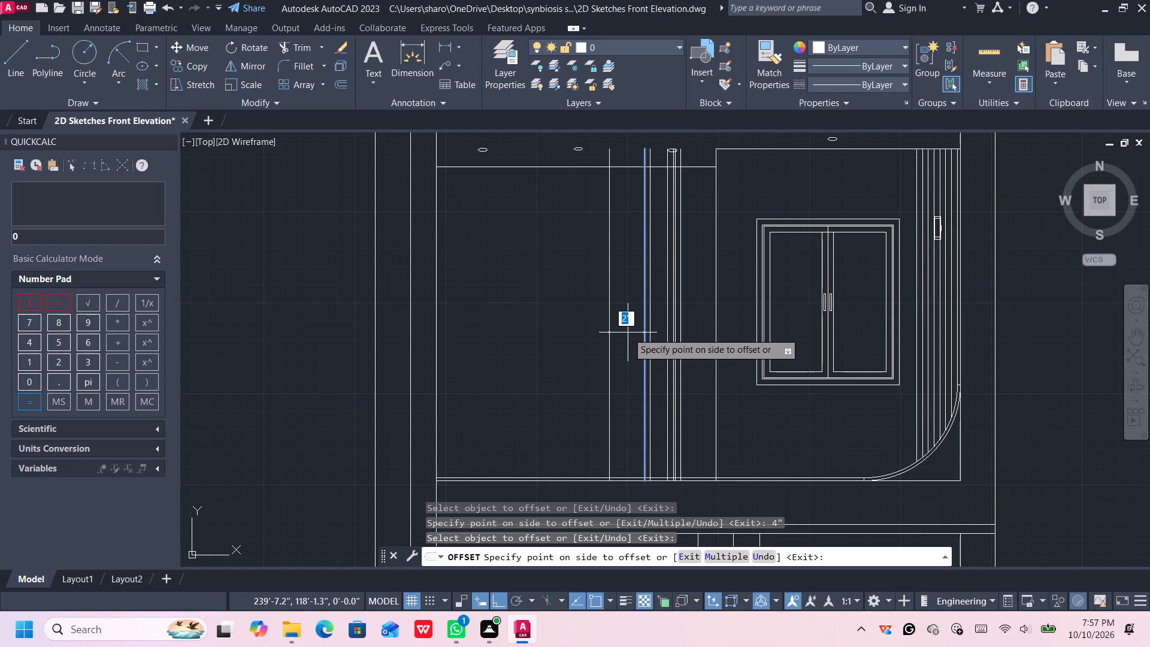
{"action": "type", "text": "1\""}
{"action": "key", "text": "Return"}
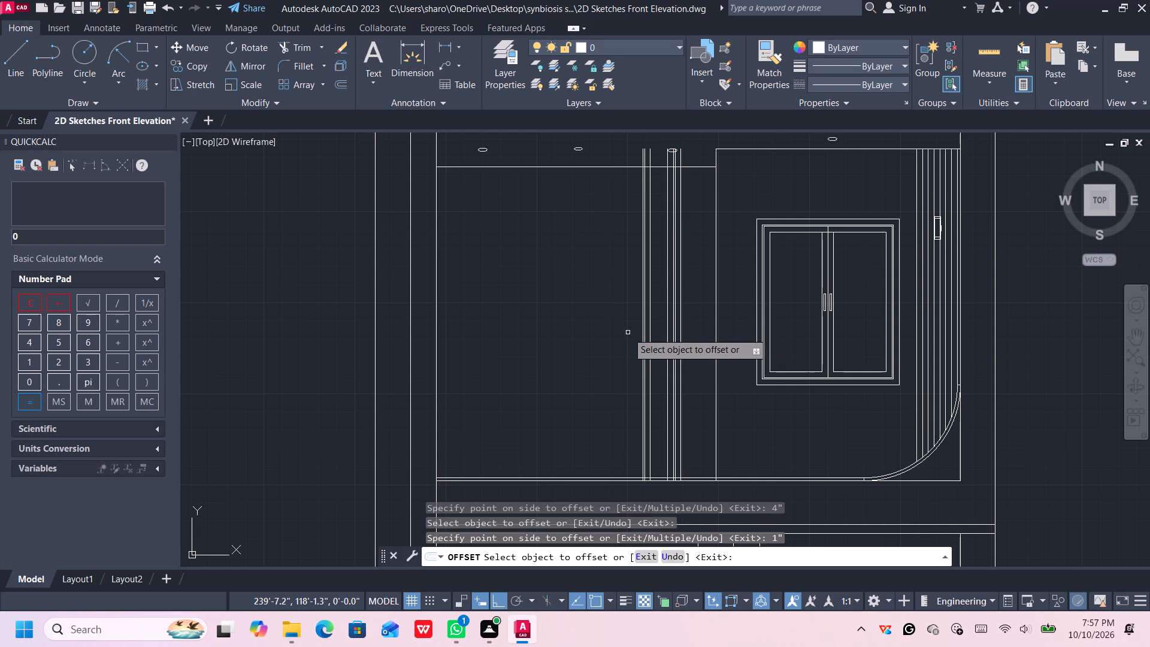
{"action": "scroll", "coordinate": [639, 344], "scroll_direction": "up", "scroll_amount": 1}
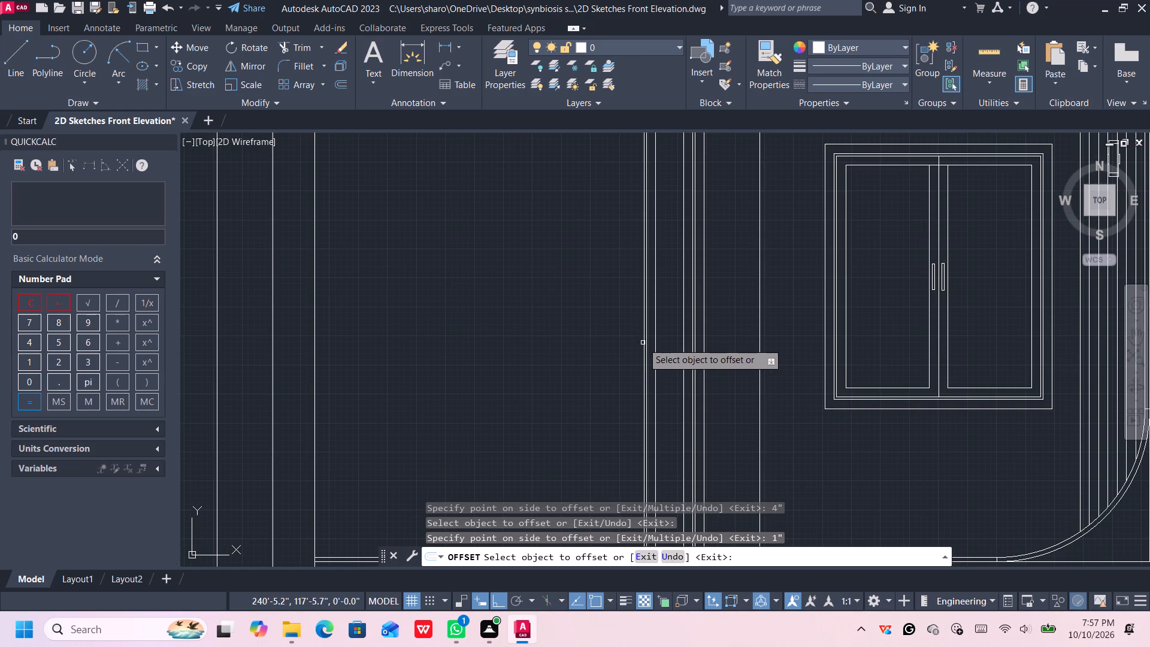
{"action": "left_click", "coordinate": [643, 343]}
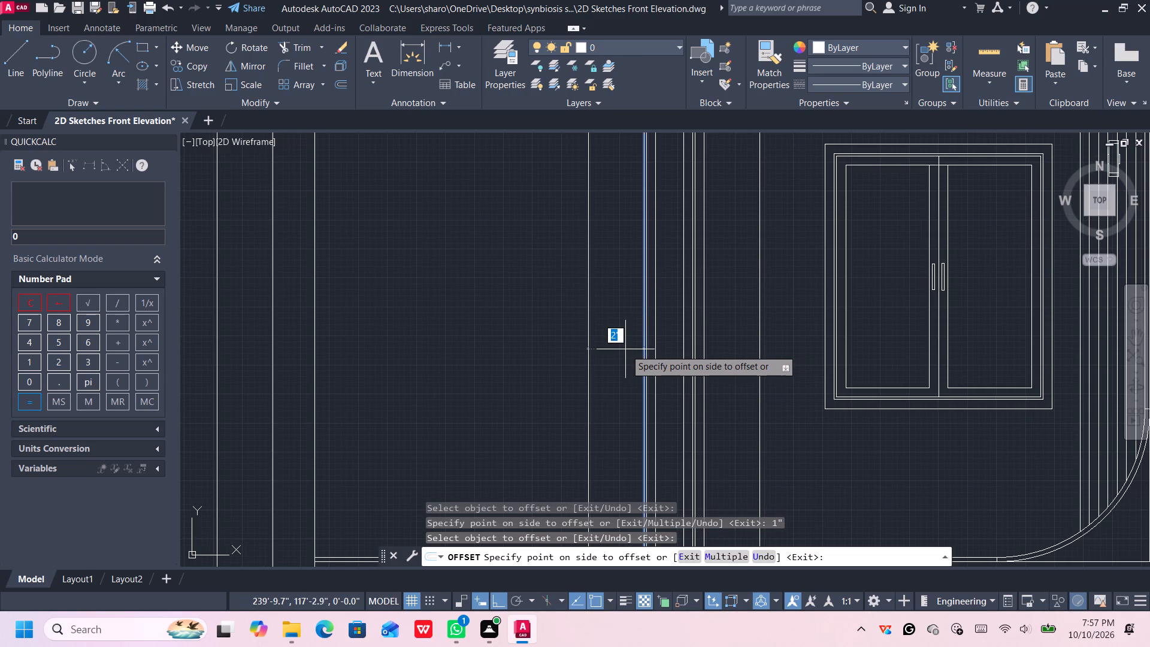
{"action": "type", "text": "4\""}
{"action": "key", "text": "Return"}
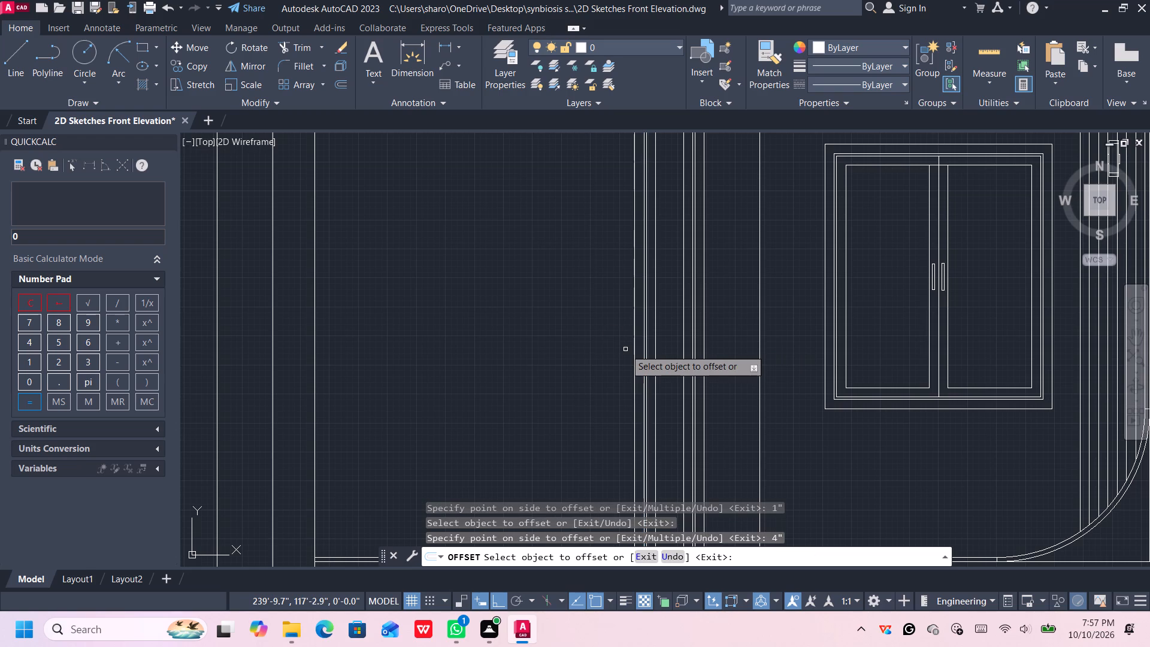
Offset the second profile's leftmost line leftward in succession by 3', 4" and 4" to form the middle vertical profile.
{"action": "scroll", "coordinate": [625, 349], "scroll_direction": "down", "scroll_amount": 1}
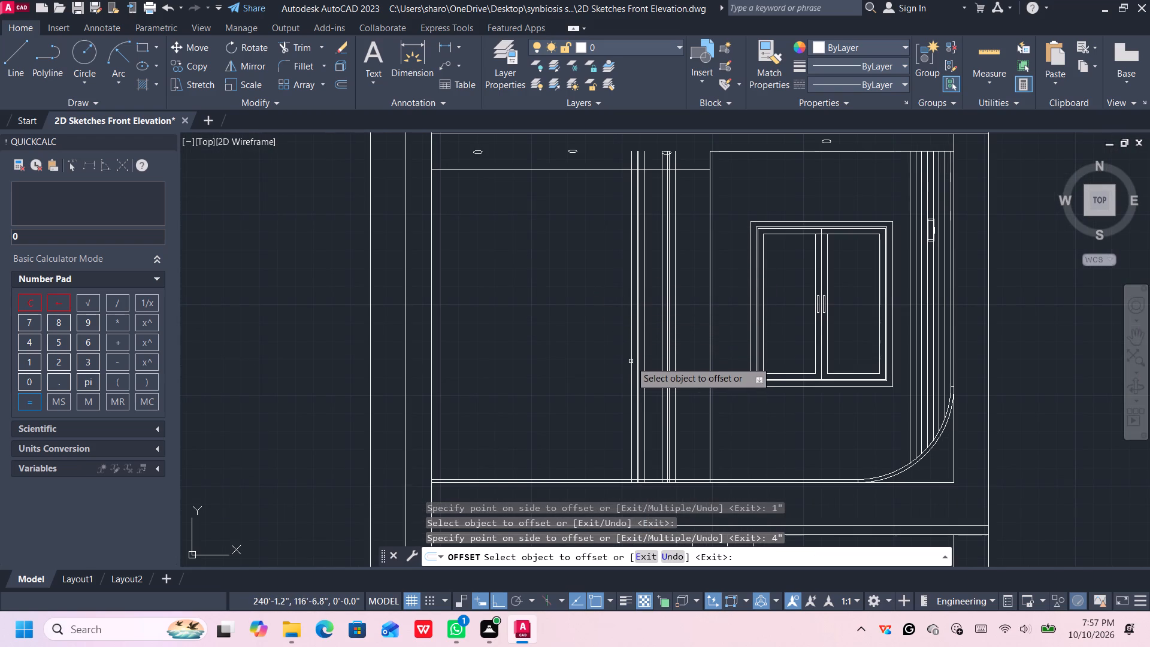
{"action": "left_click", "coordinate": [631, 362]}
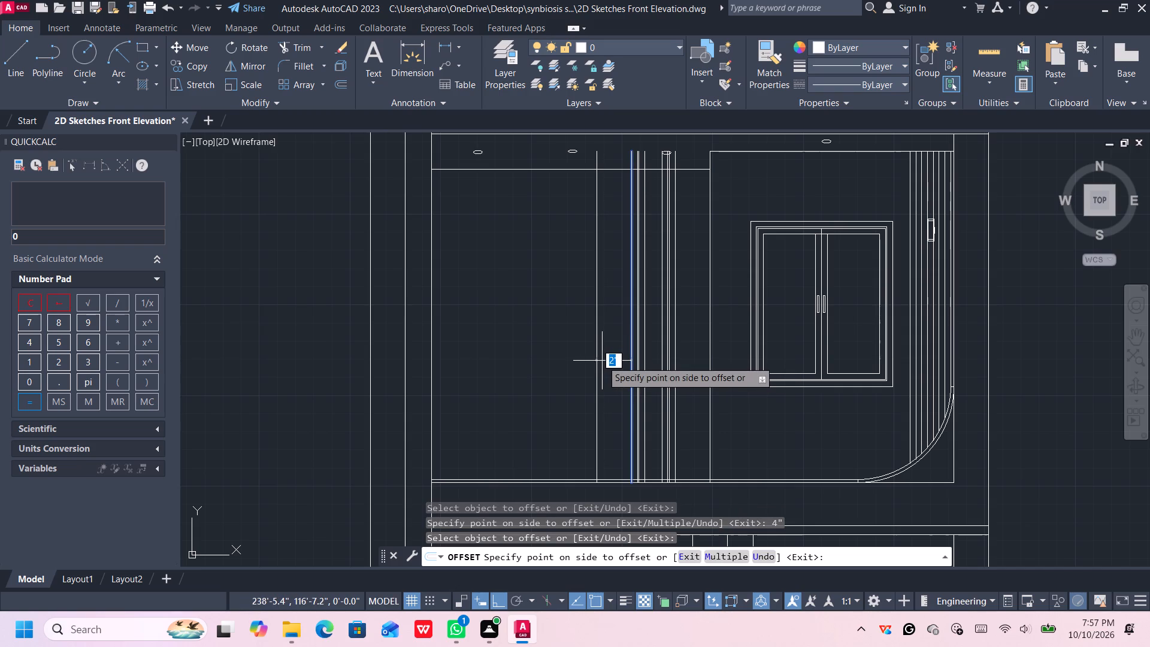
{"action": "type", "text": "3'"}
{"action": "key", "text": "Return"}
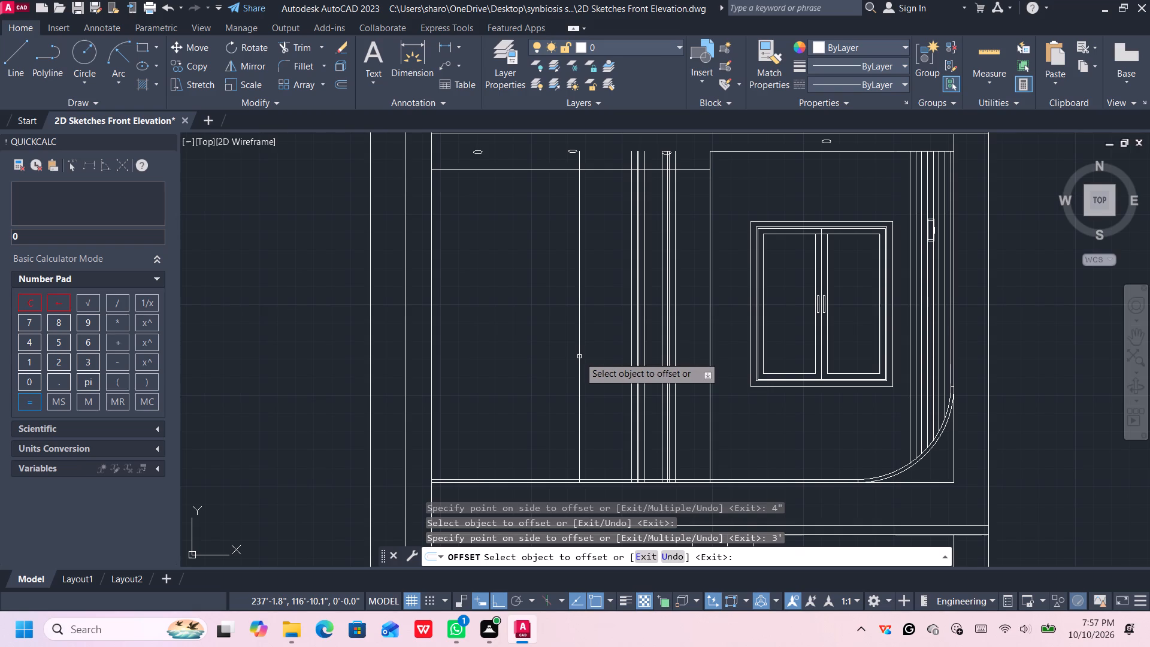
{"action": "left_click", "coordinate": [579, 356]}
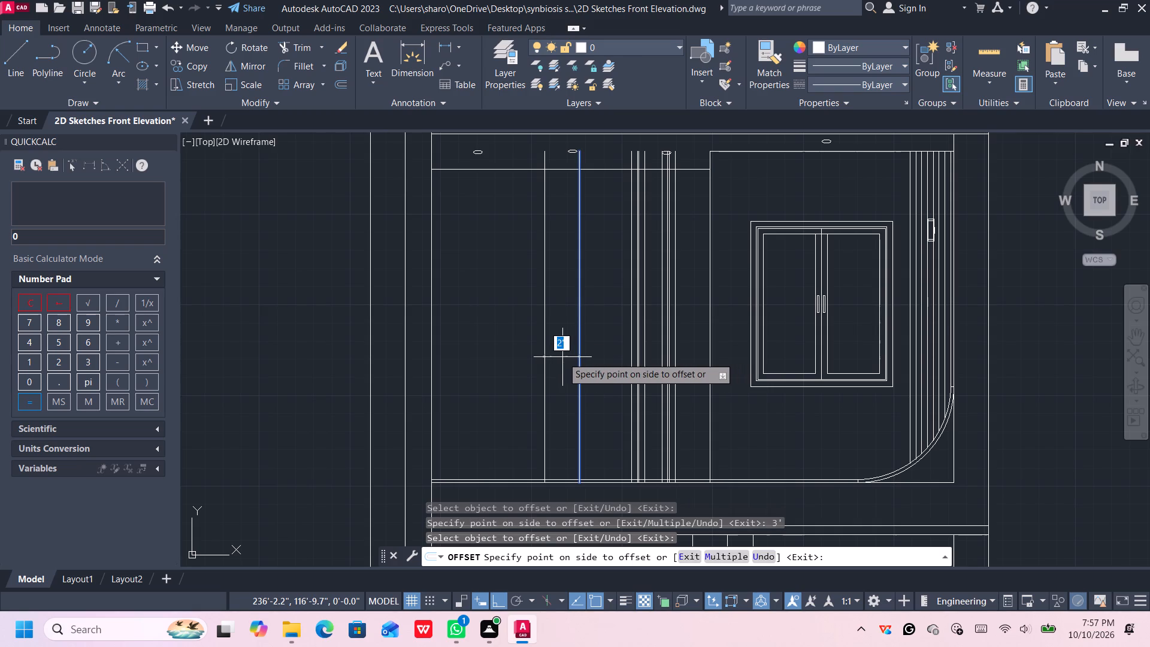
{"action": "type", "text": "4\""}
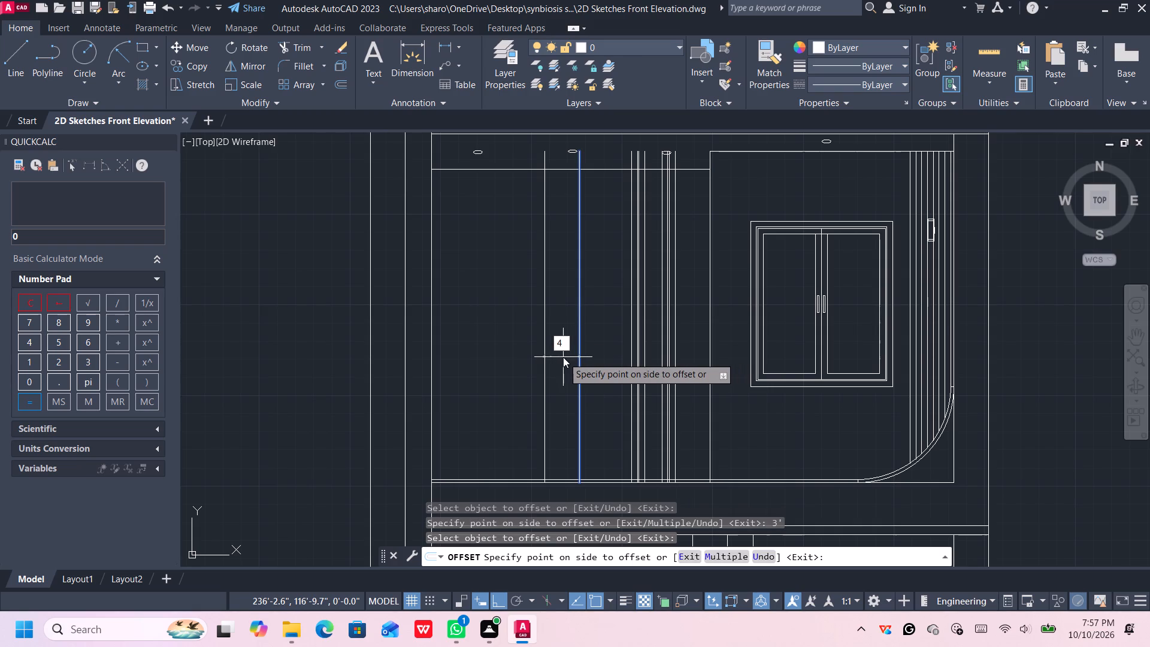
{"action": "key", "text": "Return"}
{"action": "left_click", "coordinate": [573, 350]}
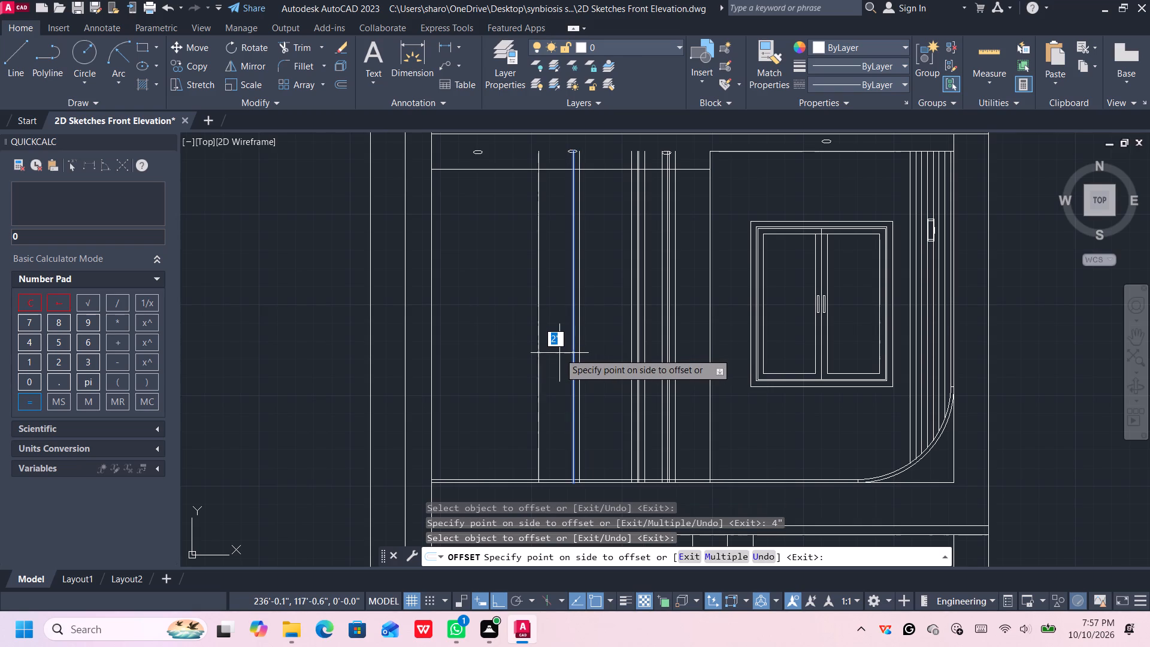
{"action": "type", "text": "4\""}
{"action": "key", "text": "Return"}
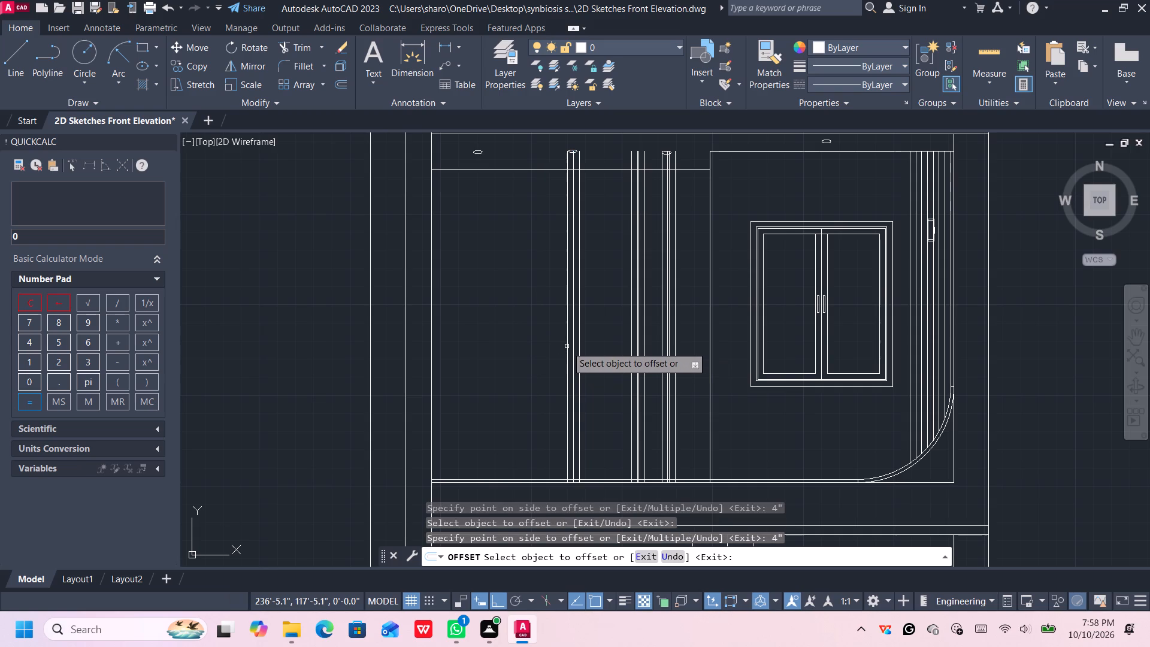
Offset the middle profile's leftmost line leftward in succession by 3', 4", 1" and 4" to form the fourth vertical profile.
{"action": "left_click", "coordinate": [567, 346]}
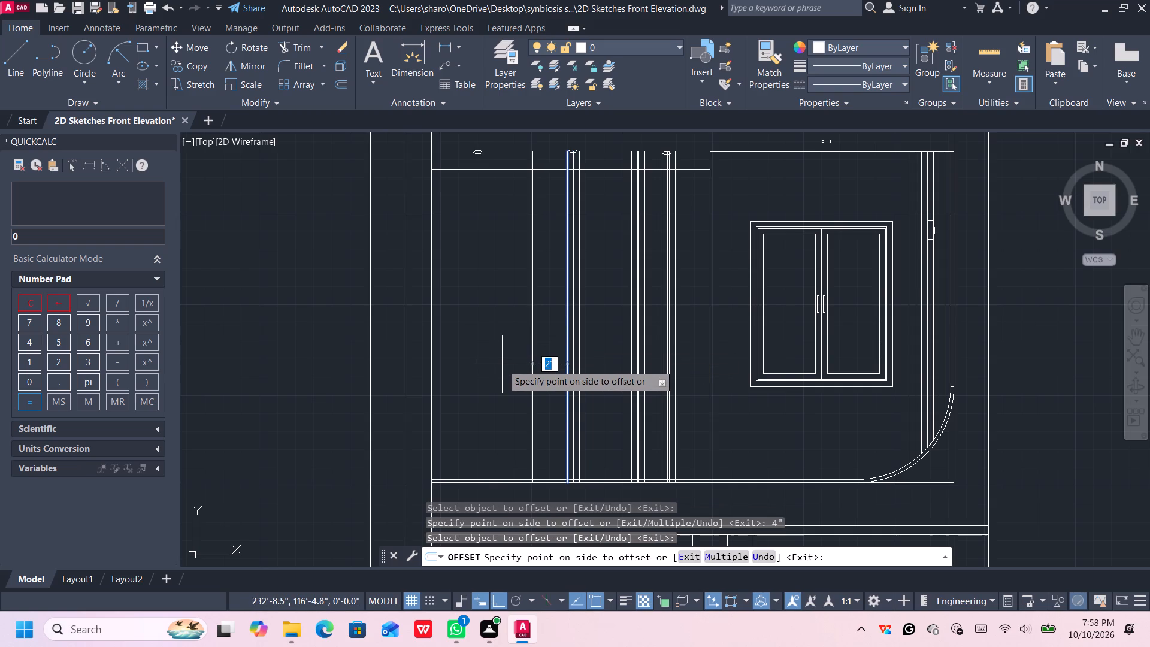
{"action": "type", "text": "3'"}
{"action": "key", "text": "Return"}
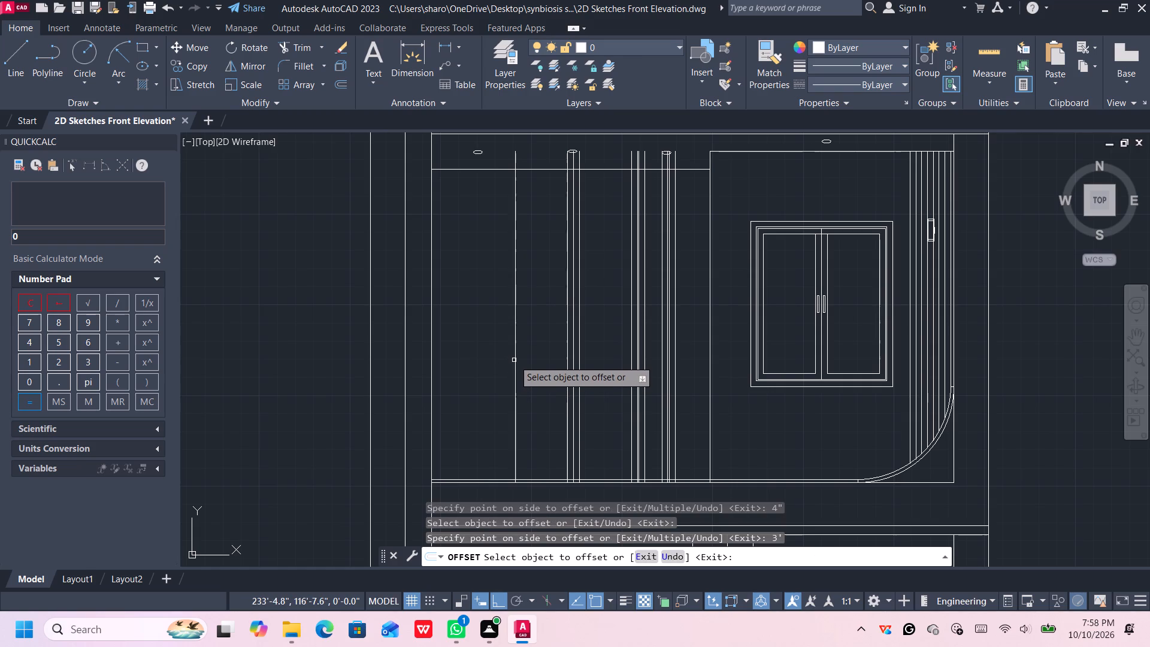
{"action": "left_click", "coordinate": [515, 359]}
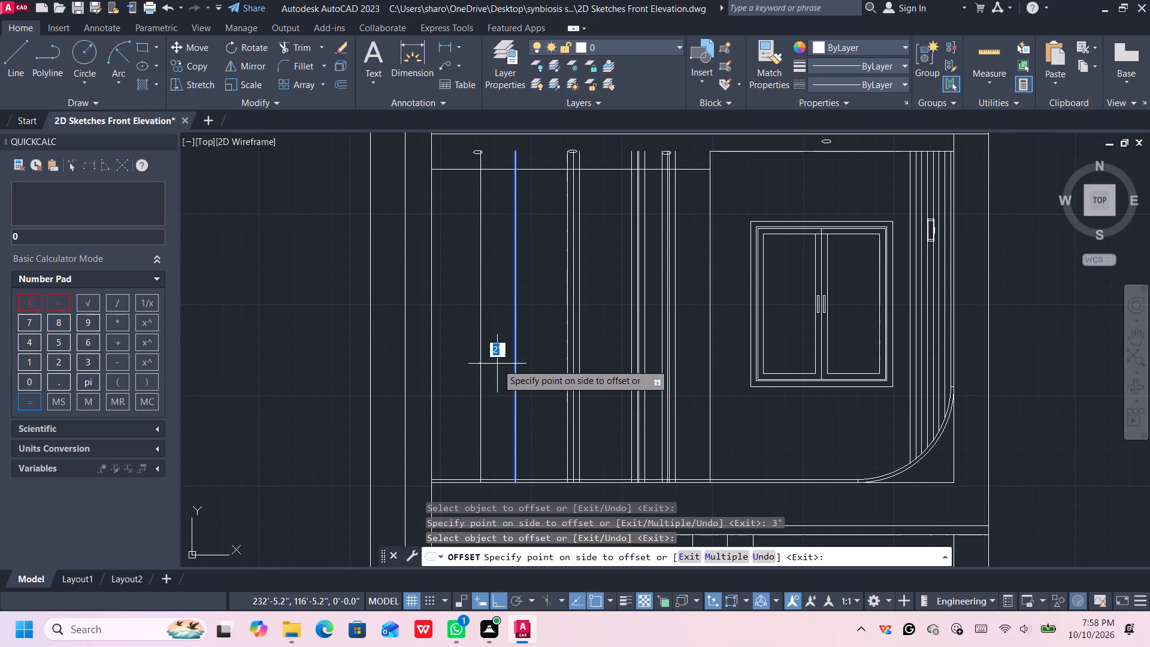
{"action": "type", "text": "4\""}
{"action": "key", "text": "Return"}
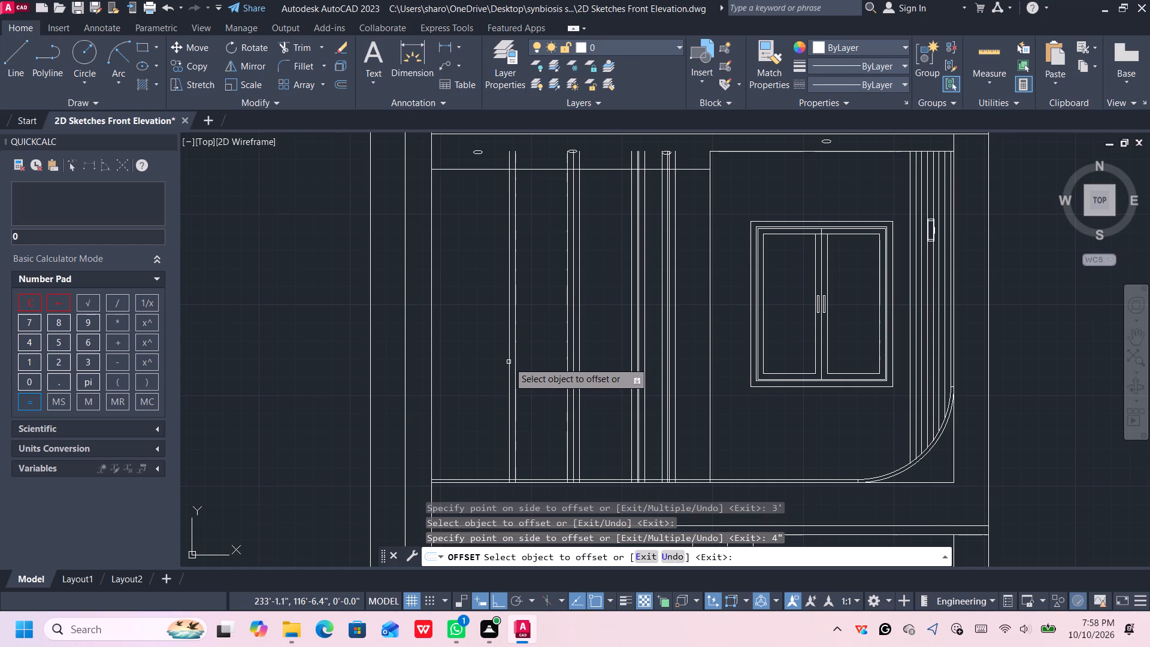
{"action": "left_click", "coordinate": [509, 362]}
{"action": "type", "text": "1\""}
{"action": "key", "text": "Return"}
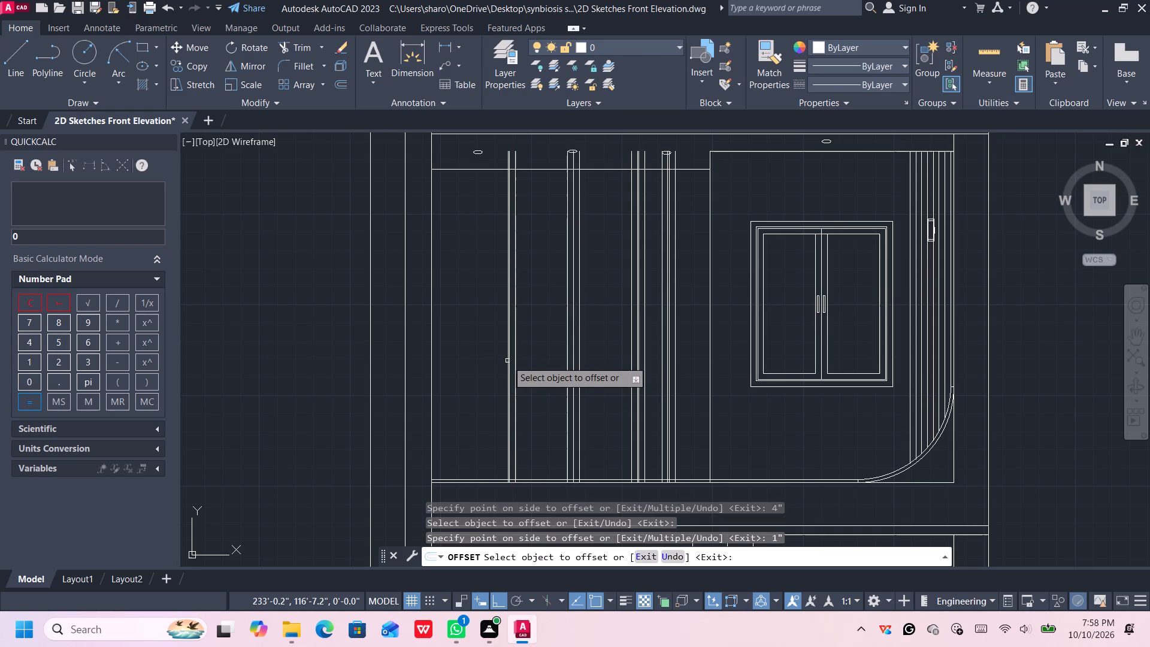
{"action": "left_click", "coordinate": [506, 361]}
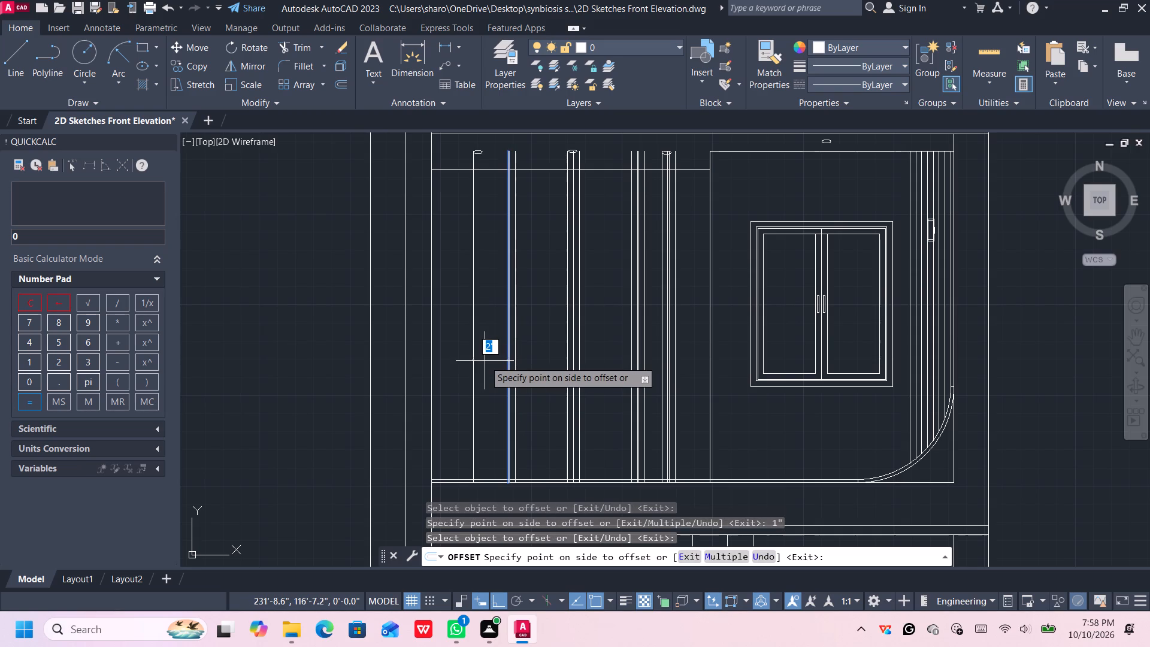
{"action": "key", "text": "4"}
{"action": "key", "text": "shift+quotedbl"}
{"action": "key", "text": "Return"}
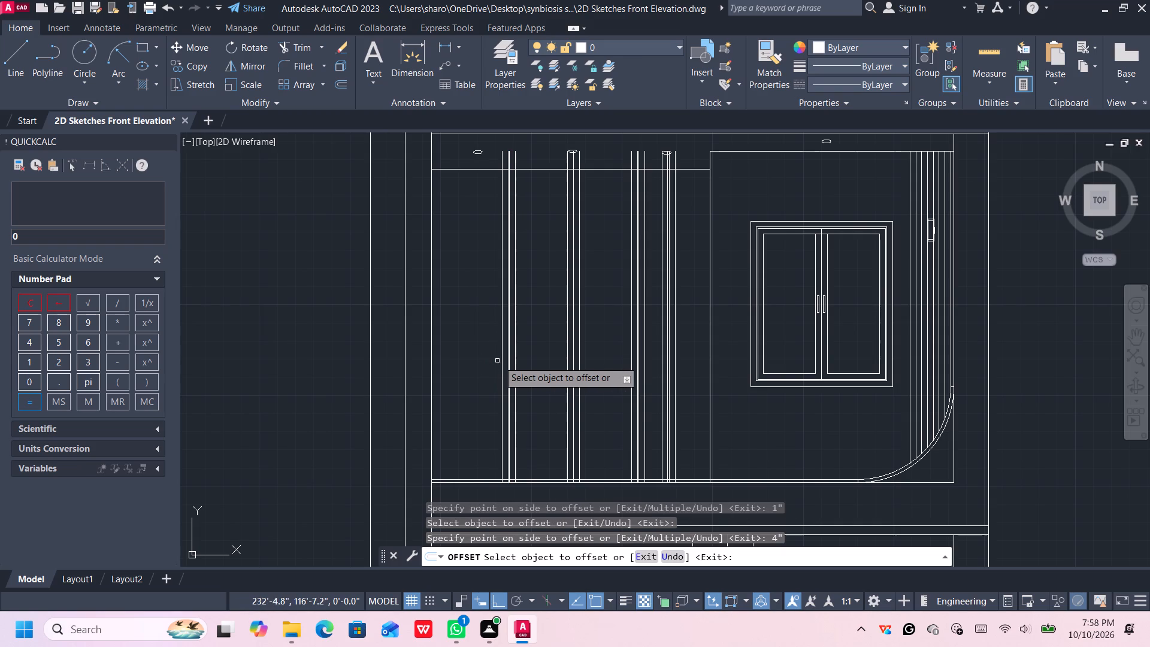
Offset the fourth profile's leftmost line leftward in succession by 1', 4", 1" and 4" to form the last vertical profile.
{"action": "left_click", "coordinate": [501, 363]}
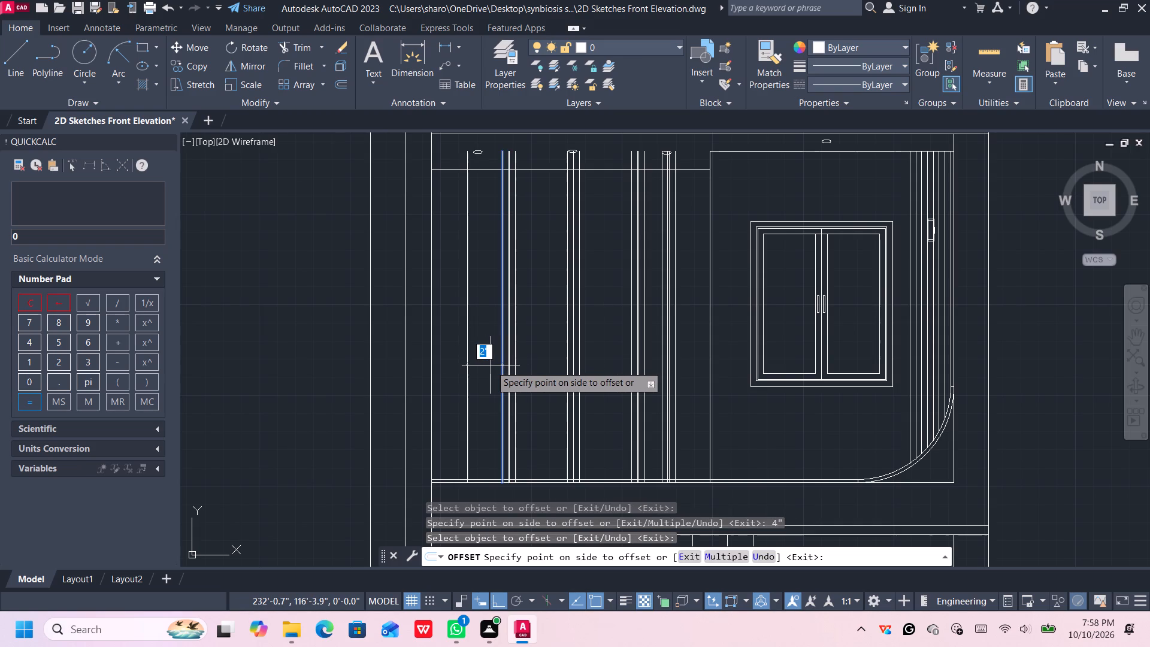
{"action": "type", "text": "1'"}
{"action": "key", "text": "Return"}
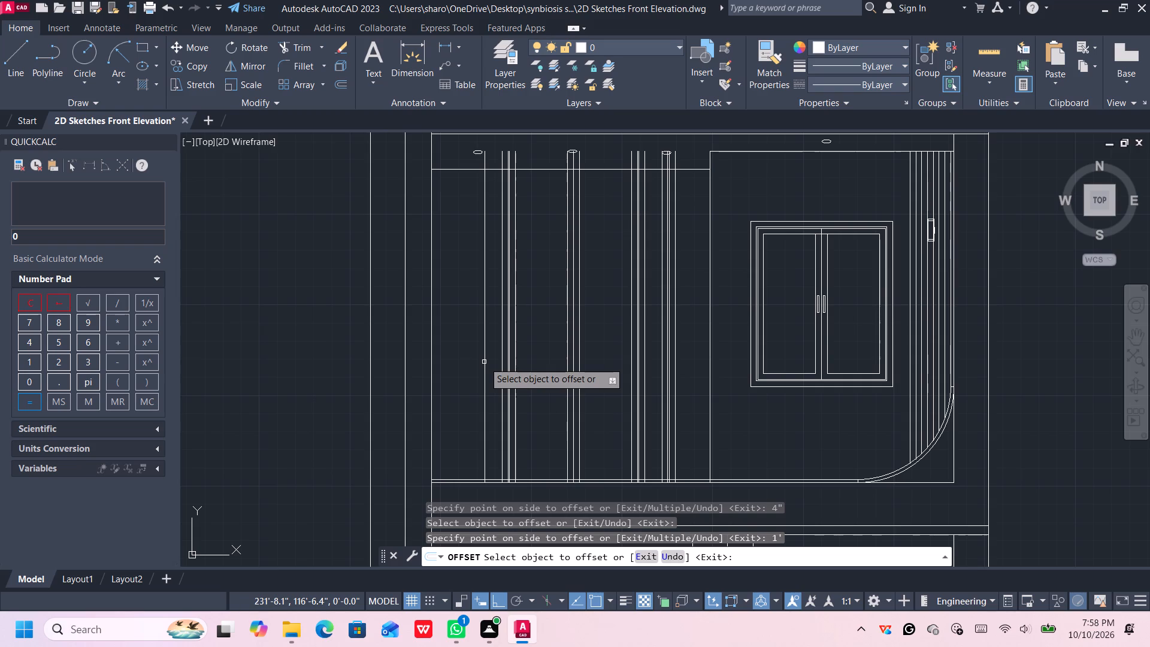
{"action": "left_click", "coordinate": [484, 362]}
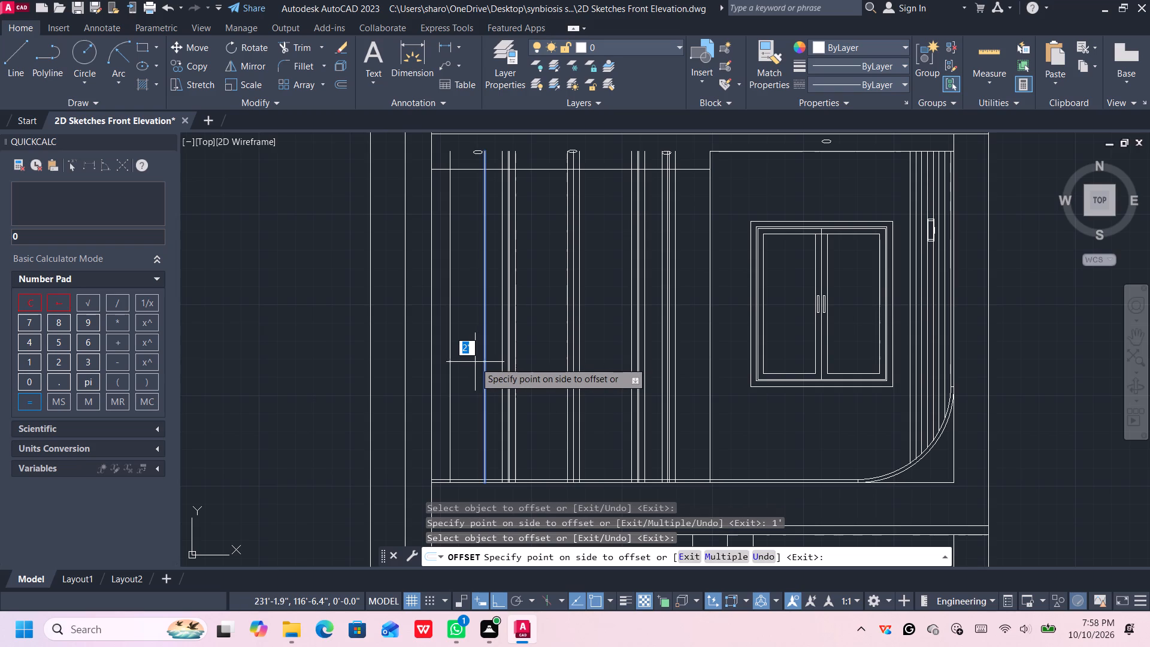
{"action": "key", "text": "1"}
{"action": "key", "text": "BackSpace"}
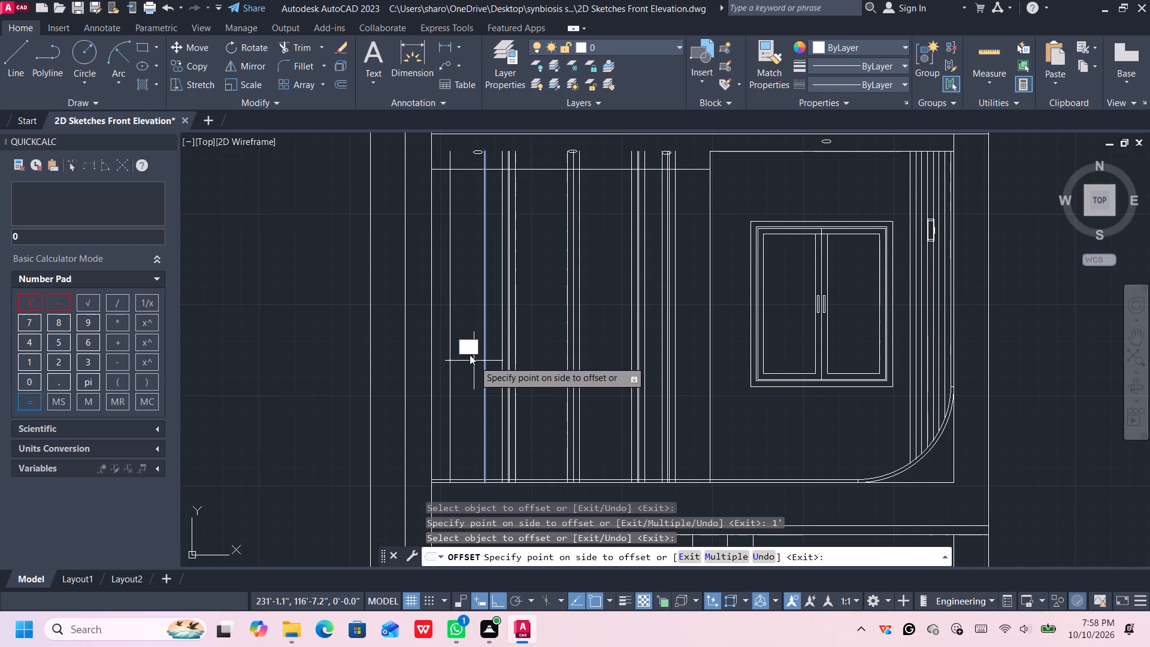
{"action": "key", "text": "4"}
{"action": "key", "text": "shift+quotedbl"}
{"action": "key", "text": "Return"}
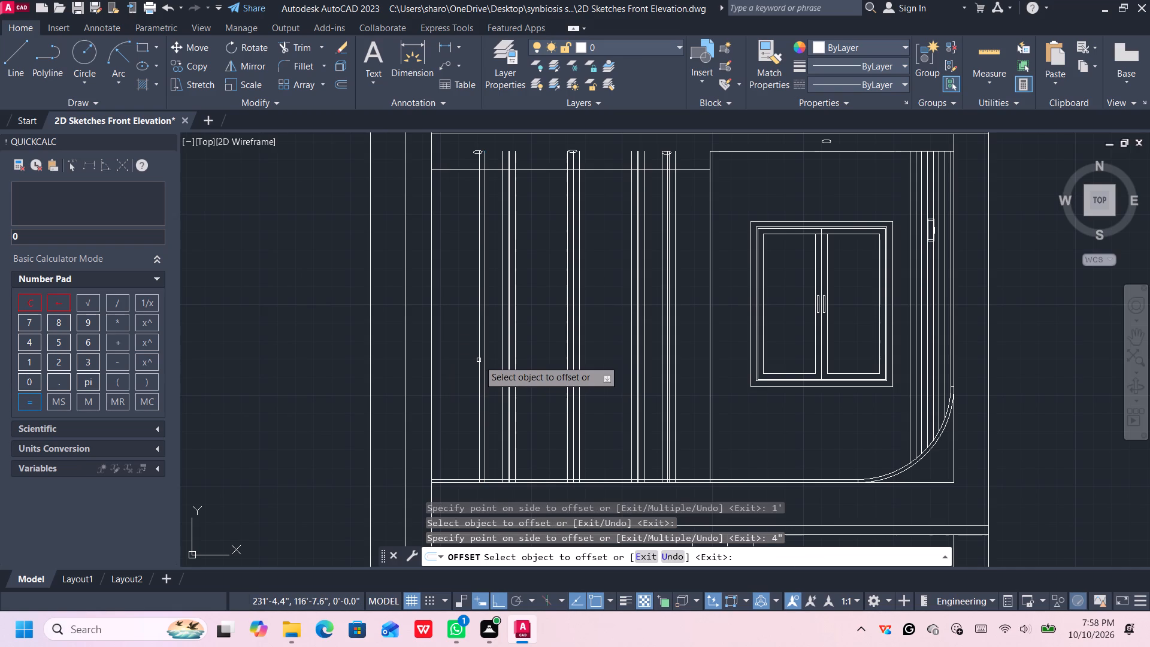
{"action": "scroll", "coordinate": [479, 360], "scroll_direction": "up", "scroll_amount": 2}
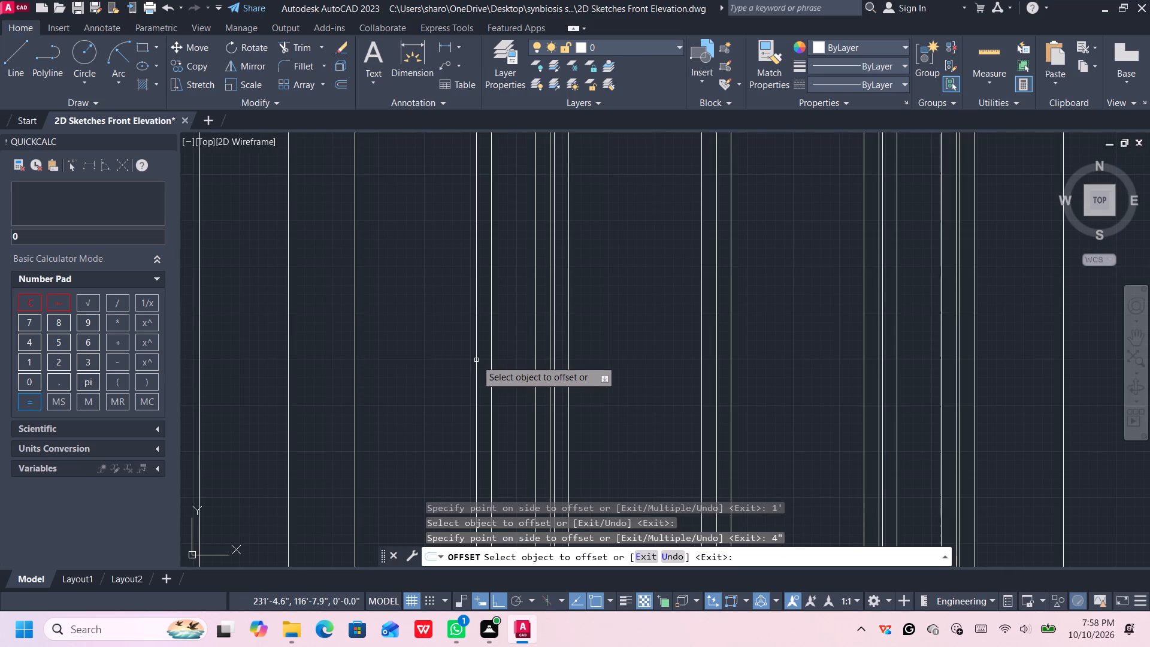
{"action": "left_click", "coordinate": [476, 360]}
{"action": "type", "text": "1\""}
{"action": "key", "text": "Return"}
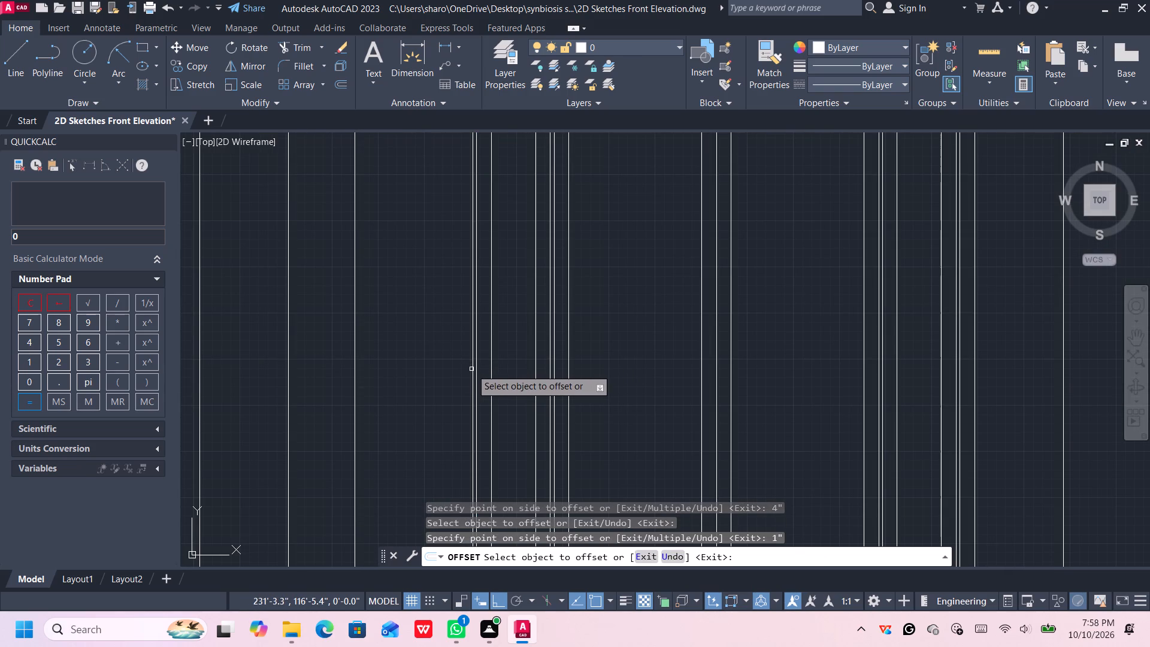
{"action": "left_click", "coordinate": [471, 369]}
{"action": "type", "text": "4\""}
{"action": "key", "text": "Return"}
Offset the left bay's upper horizontal line downward in succession by 4', 4", 1" and 4" to form the horizontal crossbar profile.
{"action": "scroll", "coordinate": [460, 364], "scroll_direction": "down", "scroll_amount": 3}
{"action": "scroll", "coordinate": [464, 364], "scroll_direction": "up", "scroll_amount": 1}
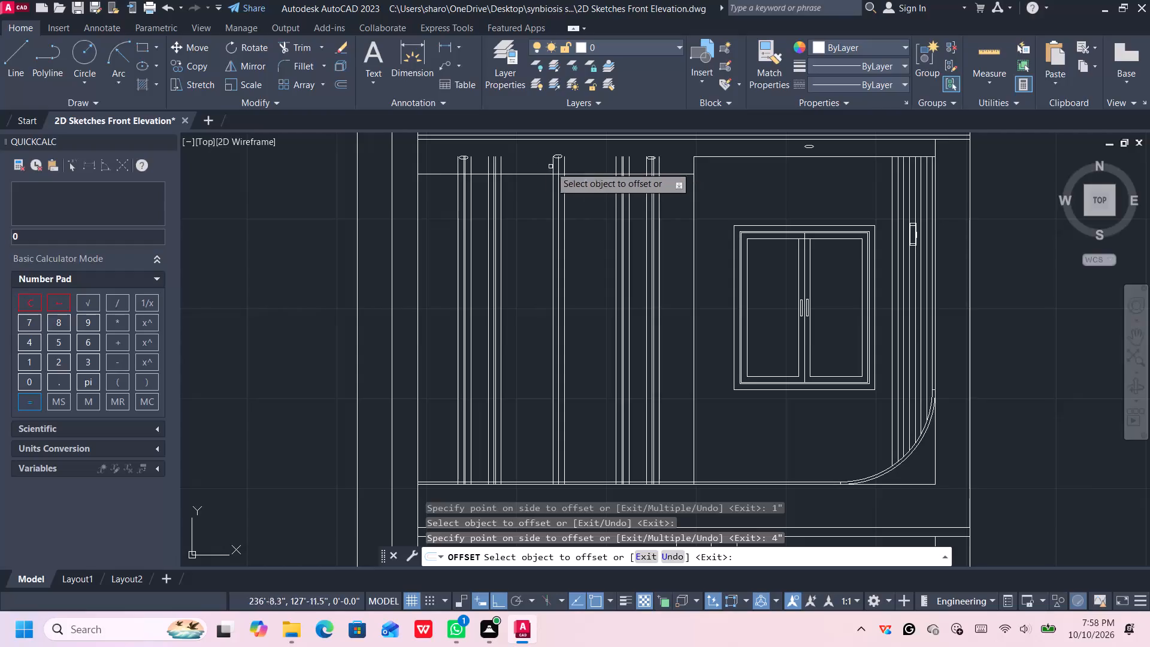
{"action": "left_click", "coordinate": [528, 174]}
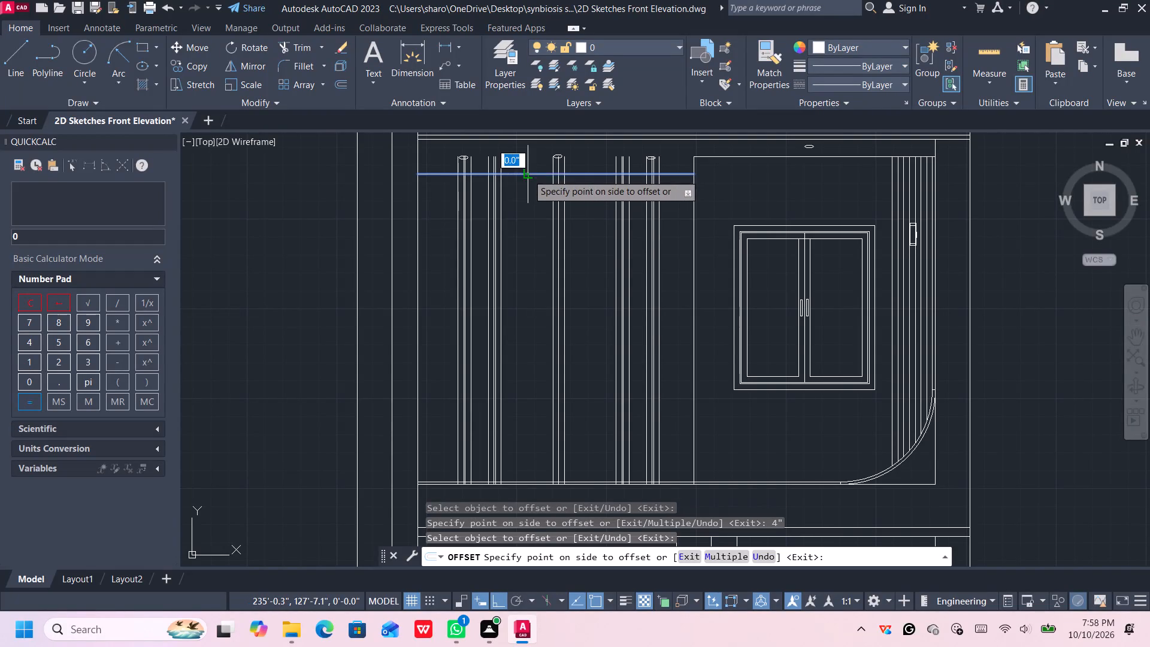
{"action": "key", "text": "4"}
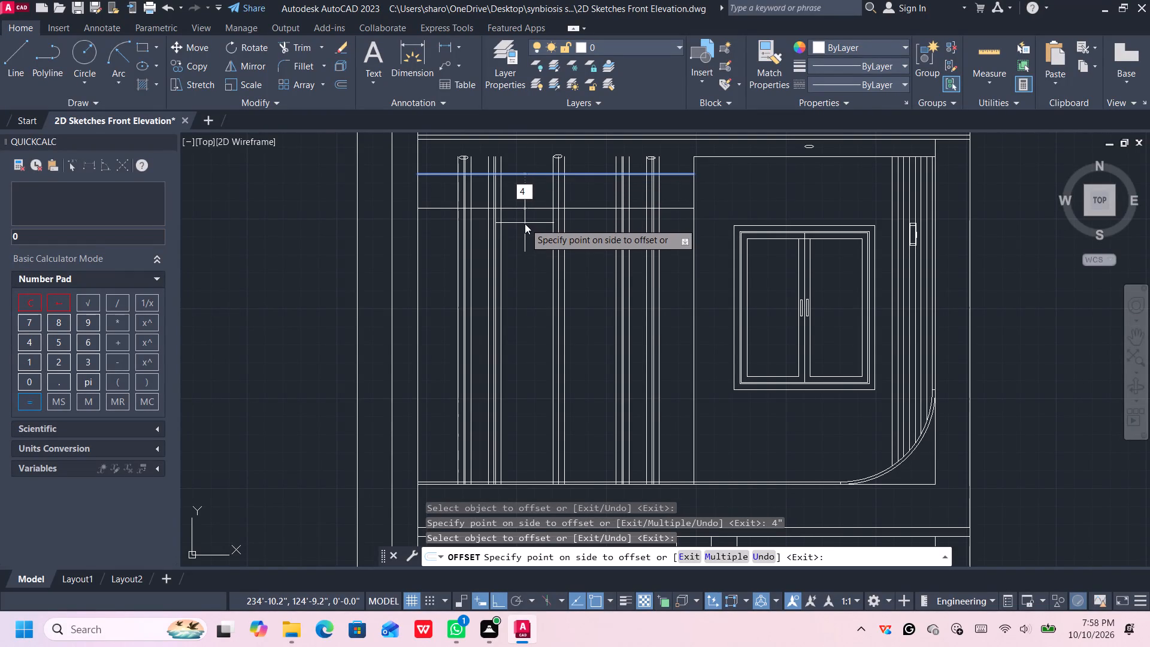
{"action": "key", "text": "apostrophe"}
{"action": "key", "text": "Return"}
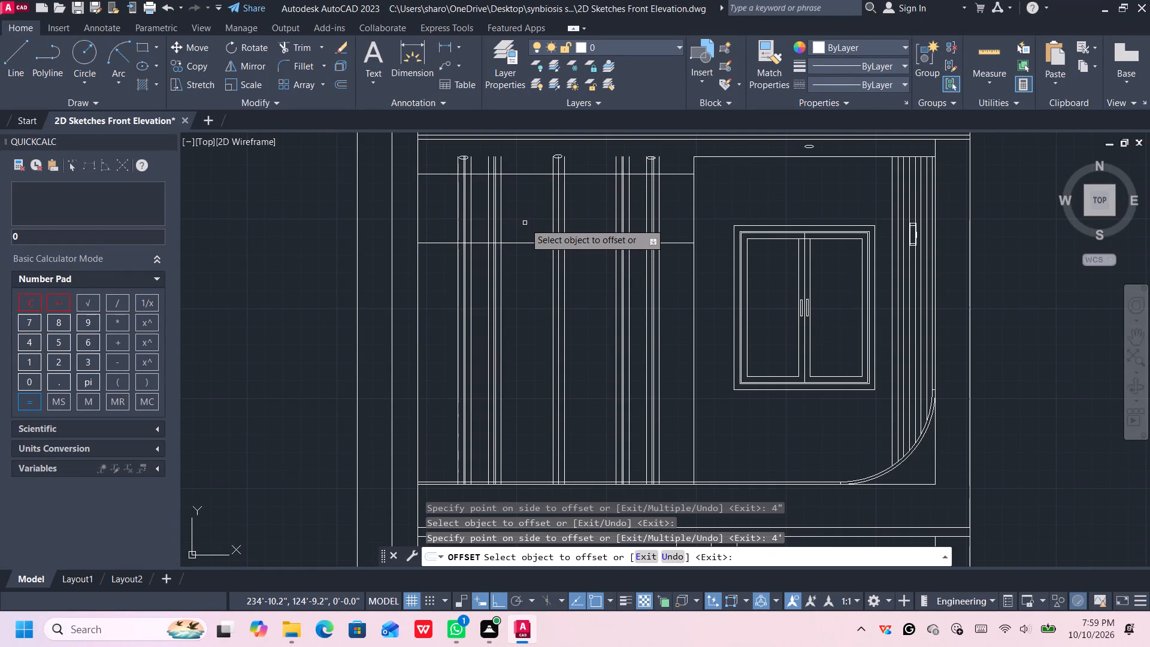
{"action": "left_click", "coordinate": [523, 244]}
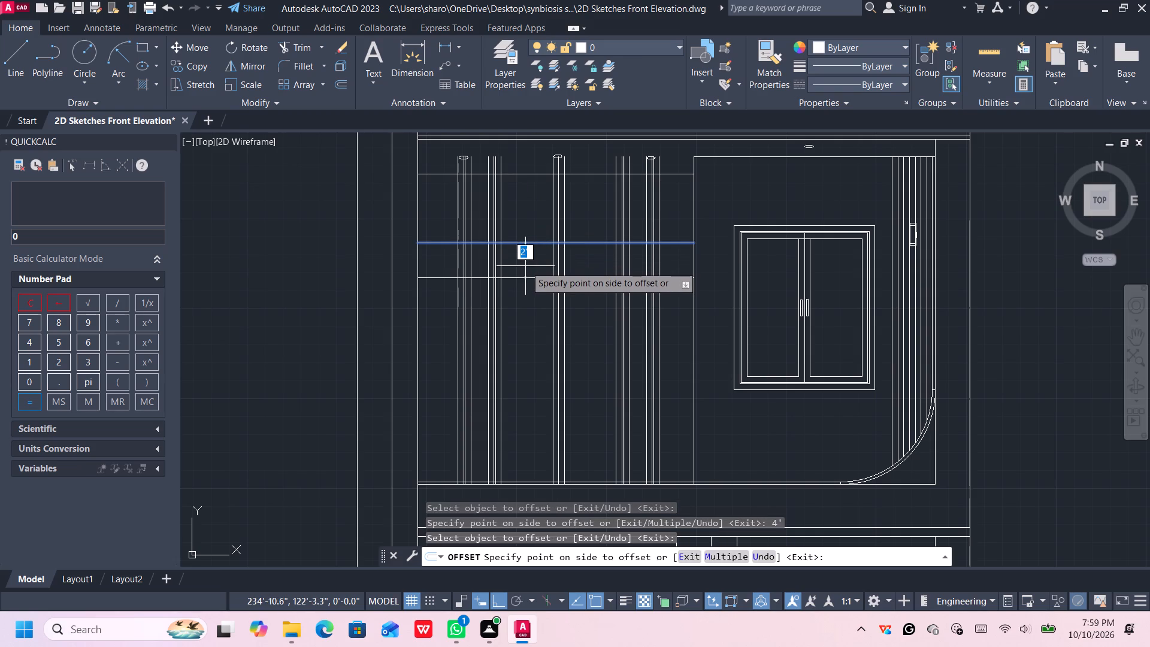
{"action": "key", "text": "4"}
{"action": "key", "text": "shift+quotedbl"}
{"action": "key", "text": "Return"}
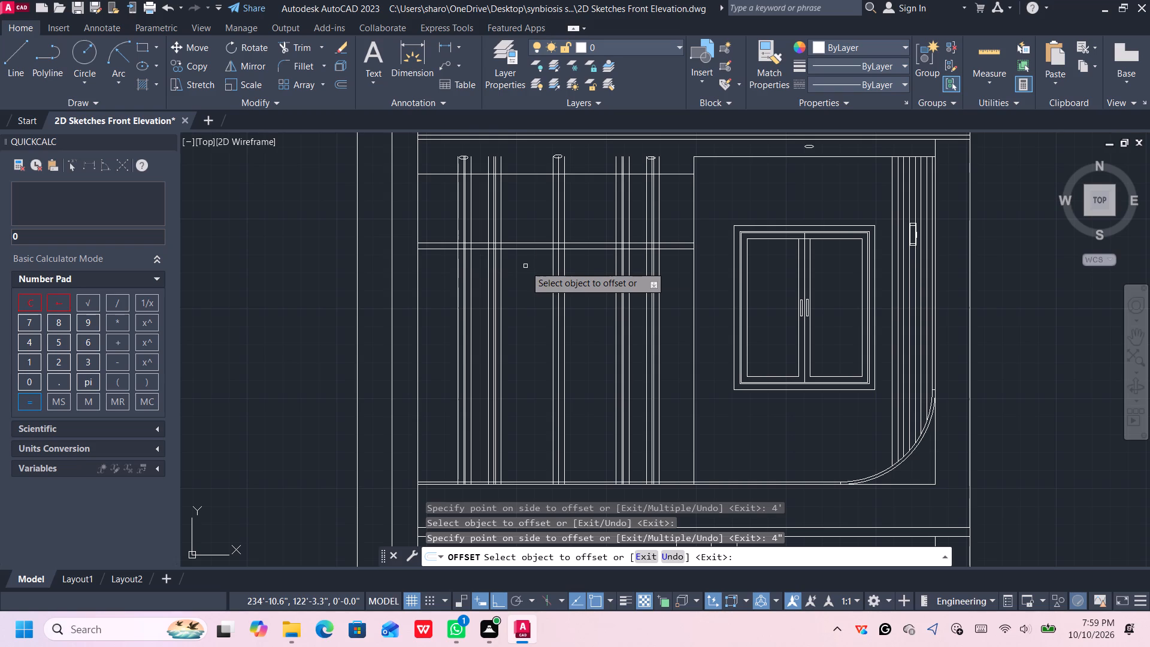
{"action": "left_click", "coordinate": [529, 250]}
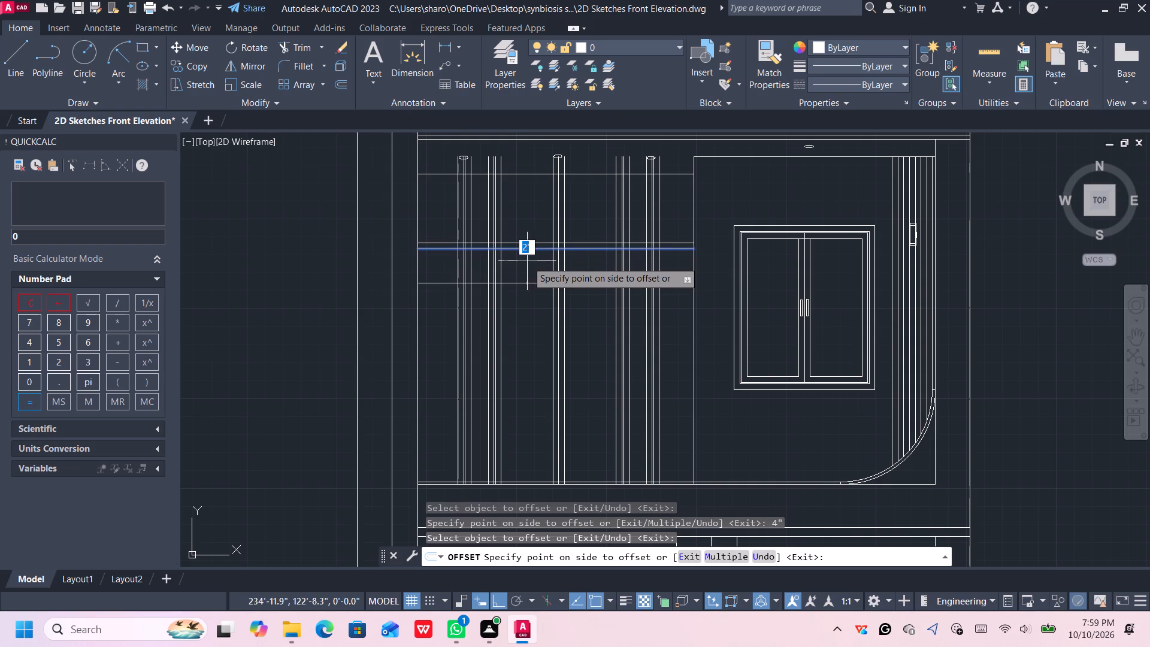
{"action": "type", "text": "1\""}
{"action": "key", "text": "Return"}
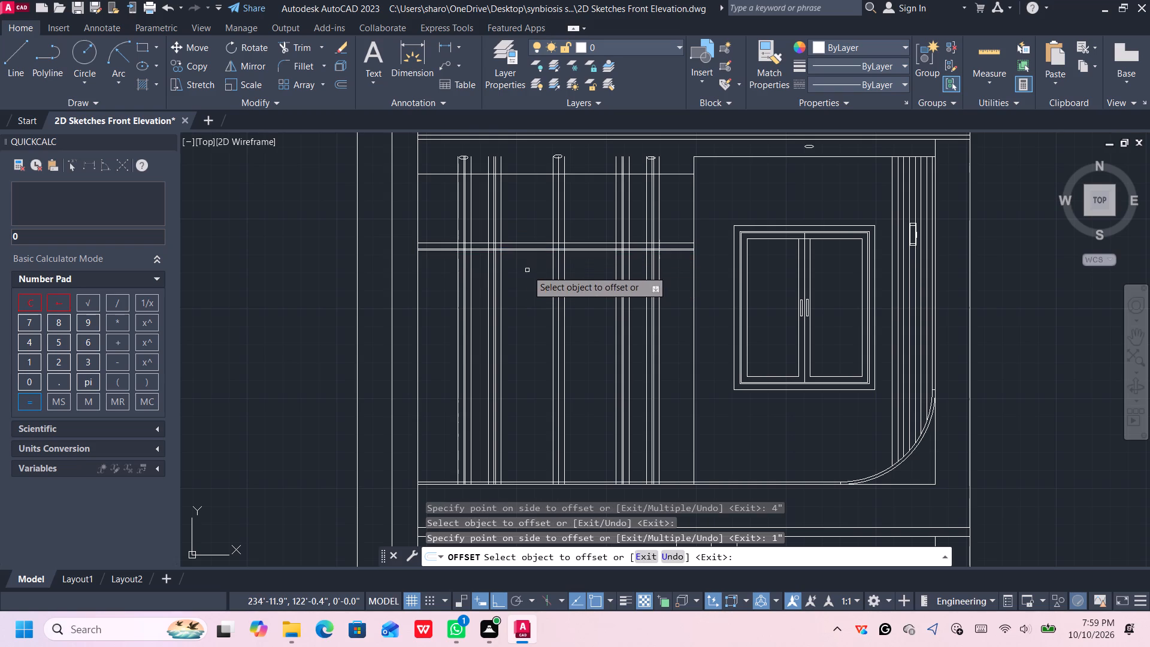
{"action": "scroll", "coordinate": [539, 256], "scroll_direction": "up", "scroll_amount": 4}
{"action": "left_click", "coordinate": [549, 231]}
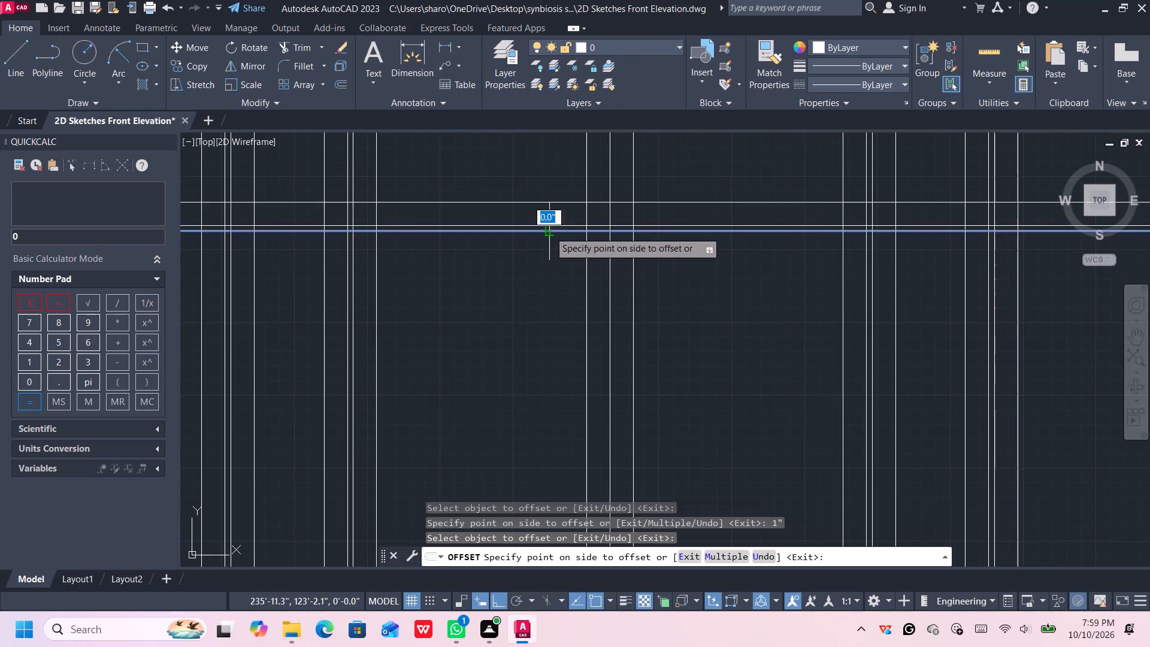
{"action": "type", "text": "4\""}
{"action": "key", "text": "Return"}
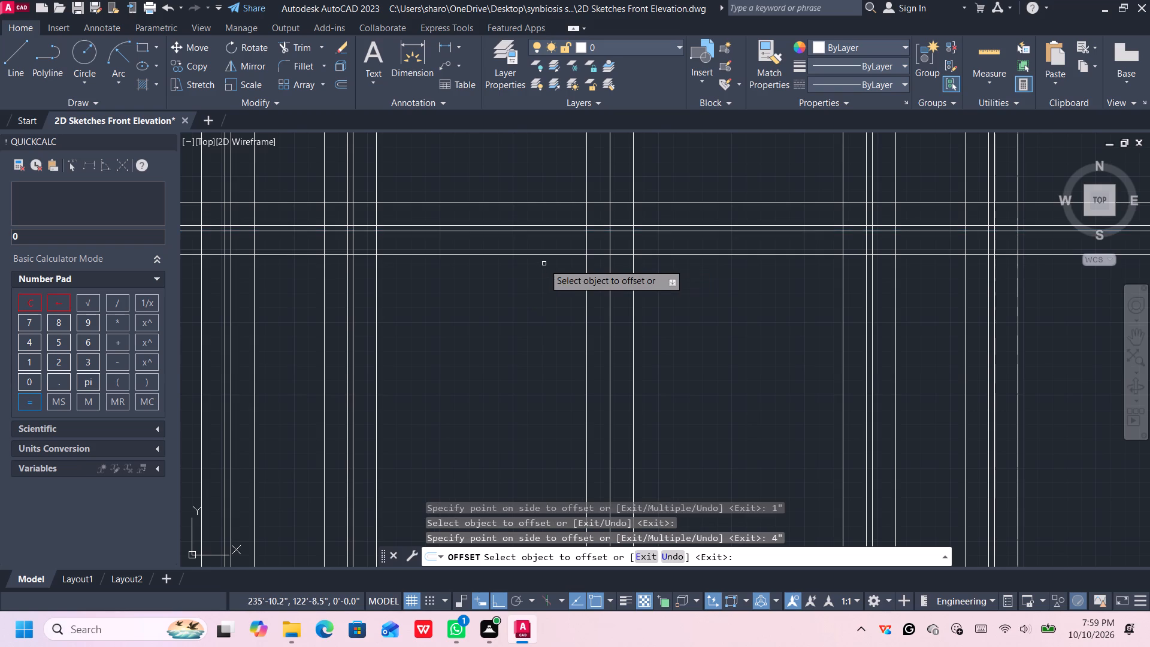
Offset the upper of the two lines along the left bay's base upward by 4" to form the bottom rail.
{"action": "scroll", "coordinate": [543, 262], "scroll_direction": "down", "scroll_amount": 2}
{"action": "scroll", "coordinate": [543, 264], "scroll_direction": "up", "scroll_amount": 1}
{"action": "scroll", "coordinate": [543, 264], "scroll_direction": "down", "scroll_amount": 1}
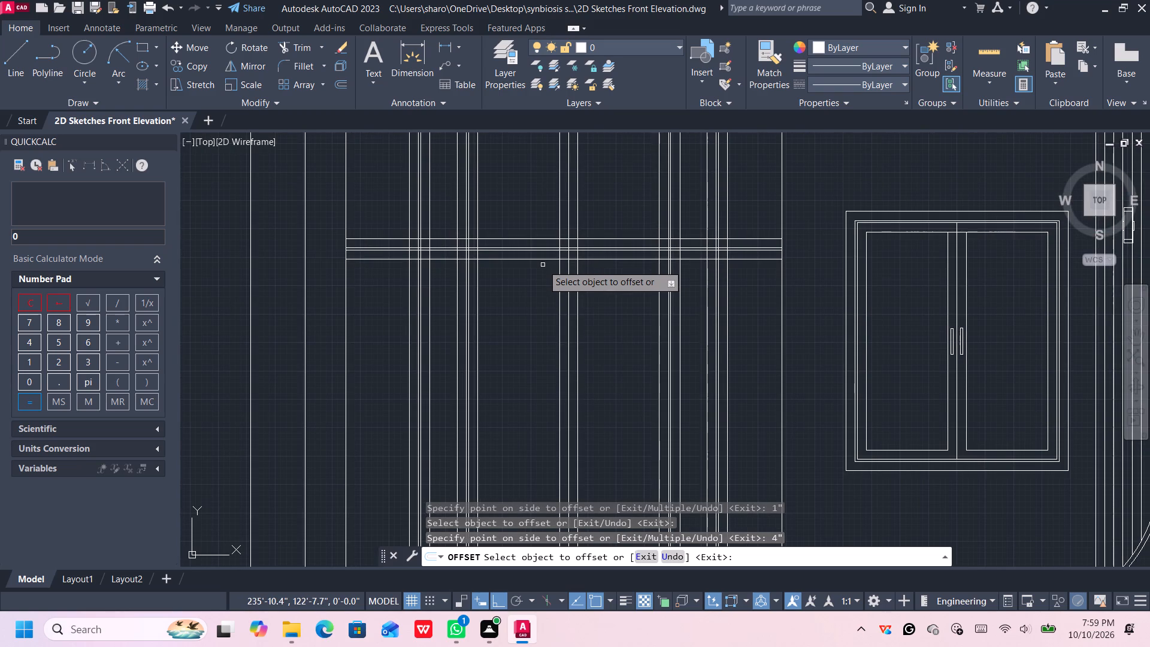
{"action": "scroll", "coordinate": [539, 309], "scroll_direction": "down", "scroll_amount": 1}
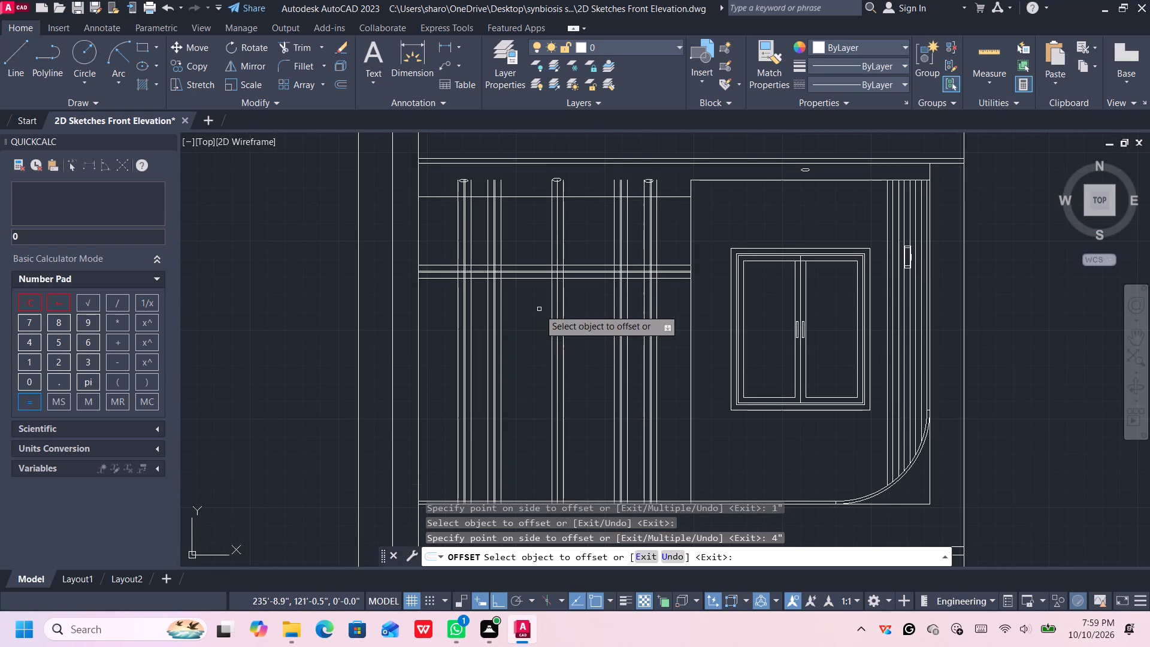
{"action": "middle_click_drag", "start_coordinate": [539, 309], "coordinate": [534, 288]}
{"action": "scroll", "coordinate": [546, 432], "scroll_direction": "up", "scroll_amount": 1}
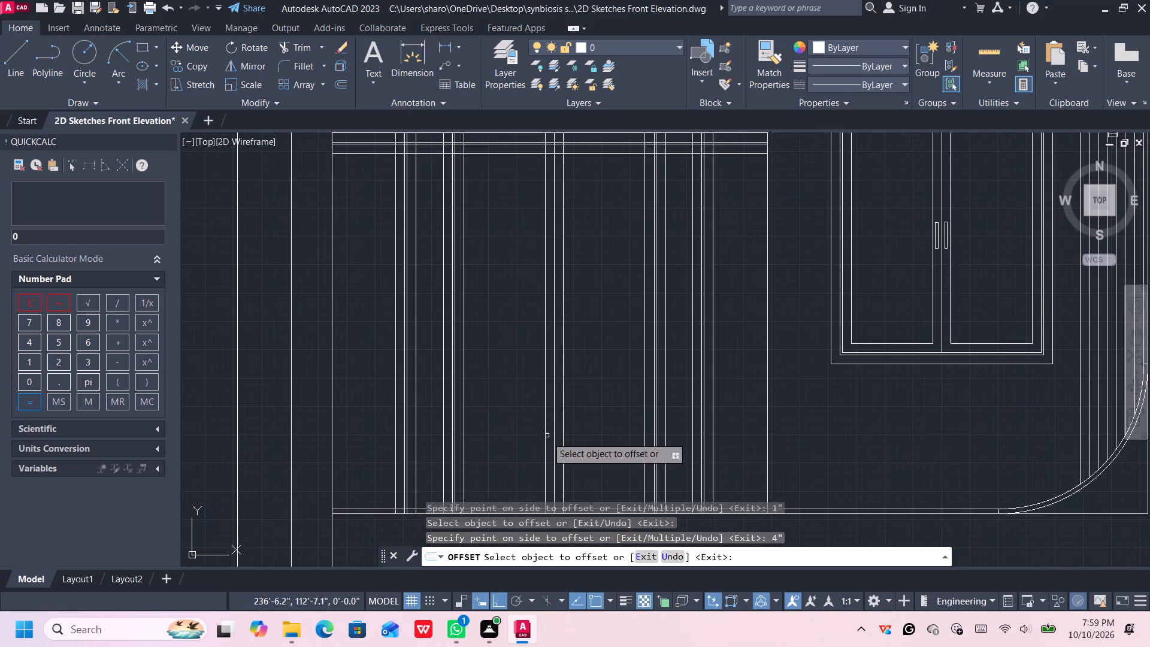
{"action": "middle_click_drag", "start_coordinate": [540, 446], "coordinate": [528, 328]}
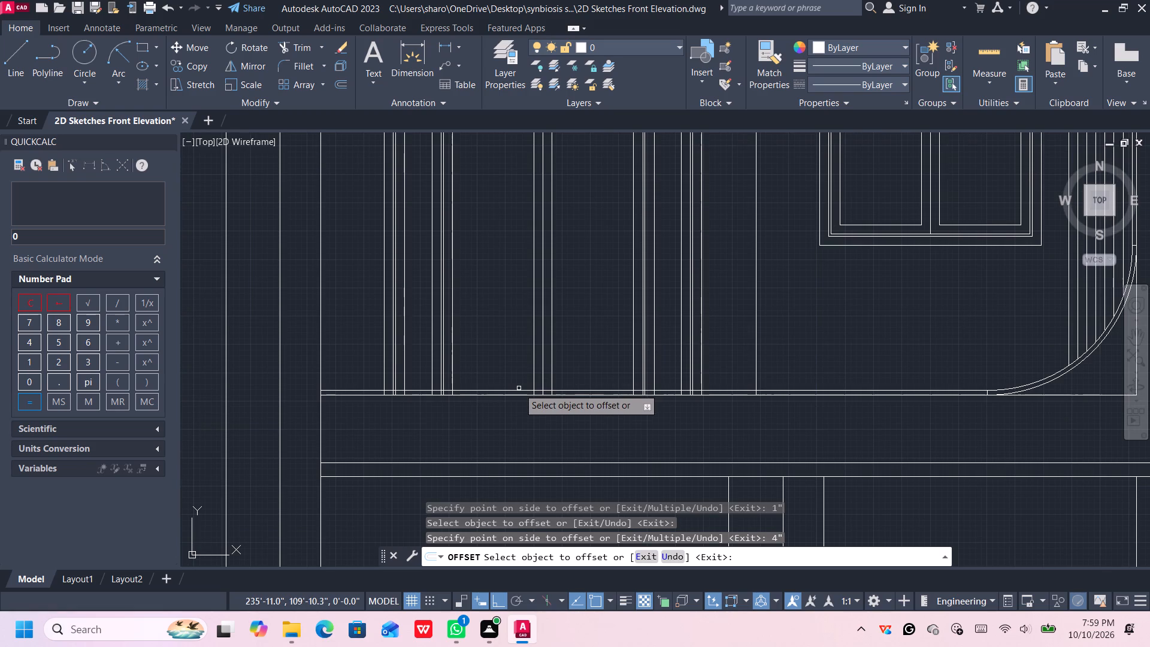
{"action": "scroll", "coordinate": [523, 328], "scroll_direction": "down", "scroll_amount": 2}
{"action": "middle_click_drag", "start_coordinate": [523, 324], "coordinate": [525, 342]}
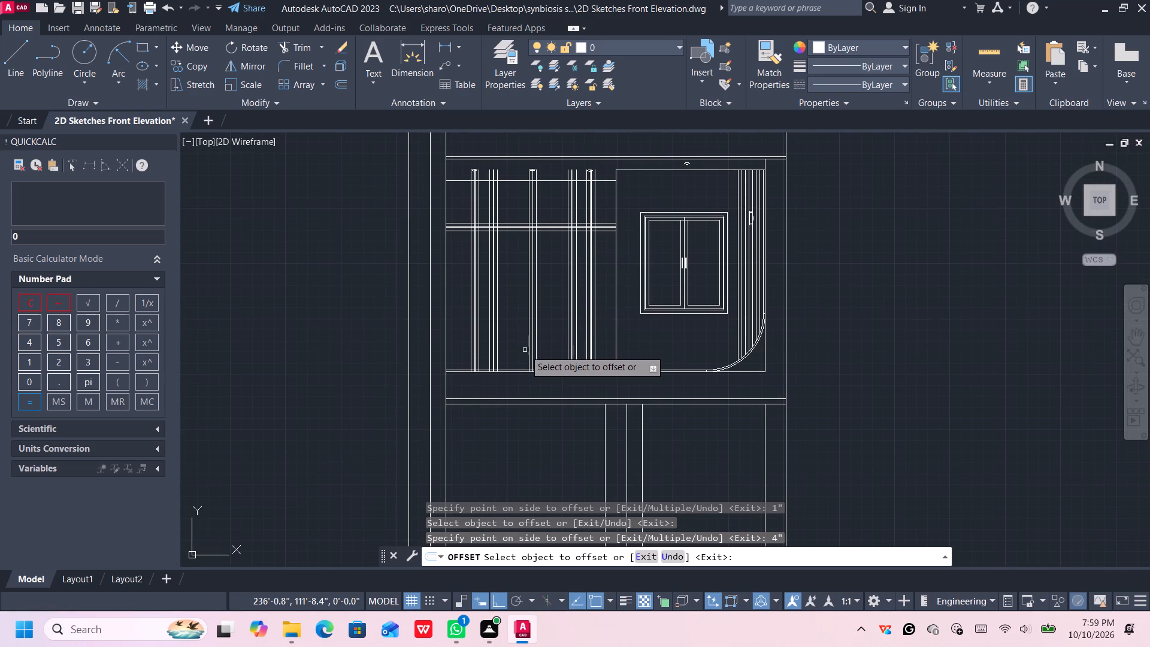
{"action": "scroll", "coordinate": [523, 364], "scroll_direction": "up", "scroll_amount": 1}
{"action": "left_click", "coordinate": [516, 374]}
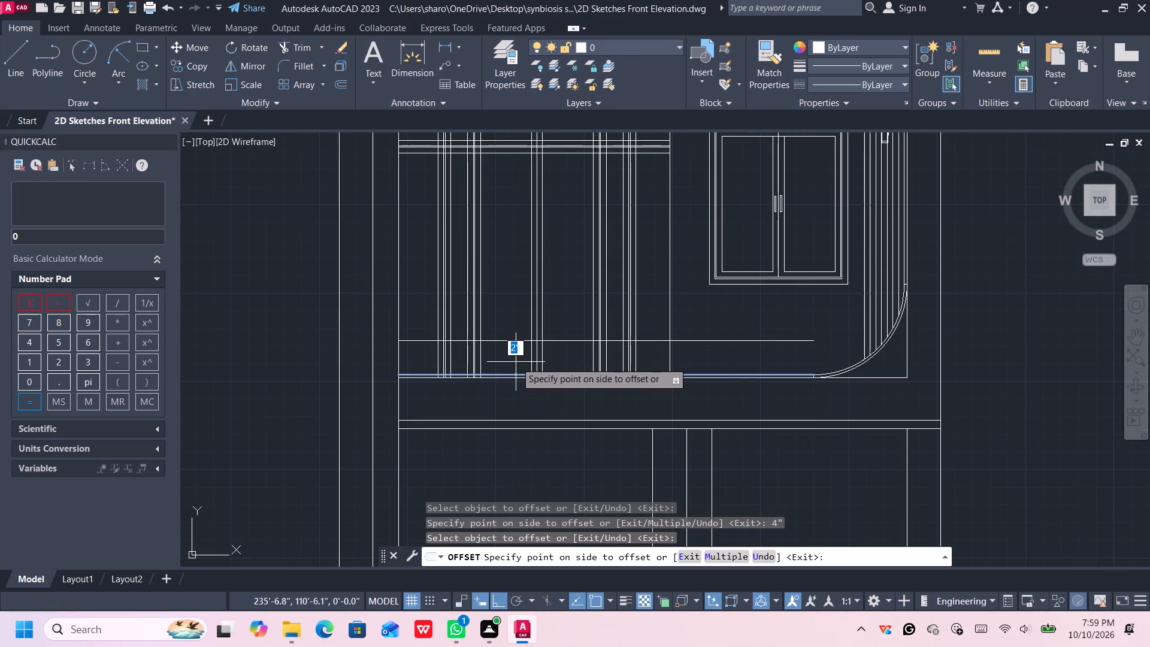
{"action": "scroll", "coordinate": [516, 360], "scroll_direction": "up", "scroll_amount": 1}
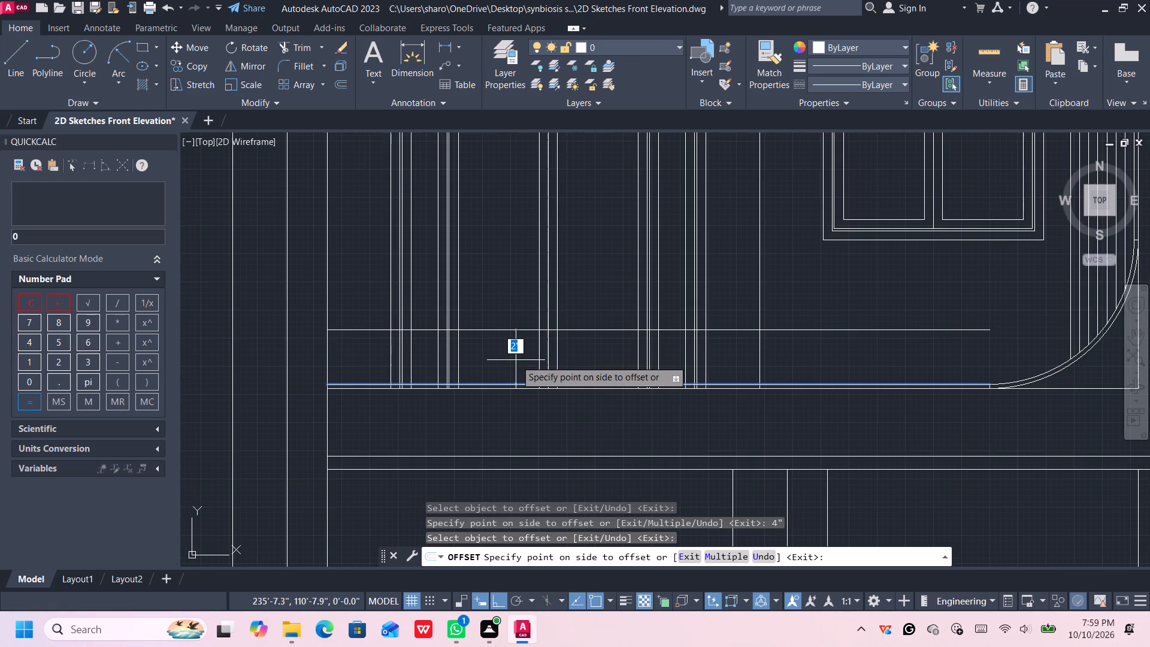
{"action": "type", "text": "4\""}
{"action": "key", "text": "Return"}
{"action": "key", "text": "Escape"}
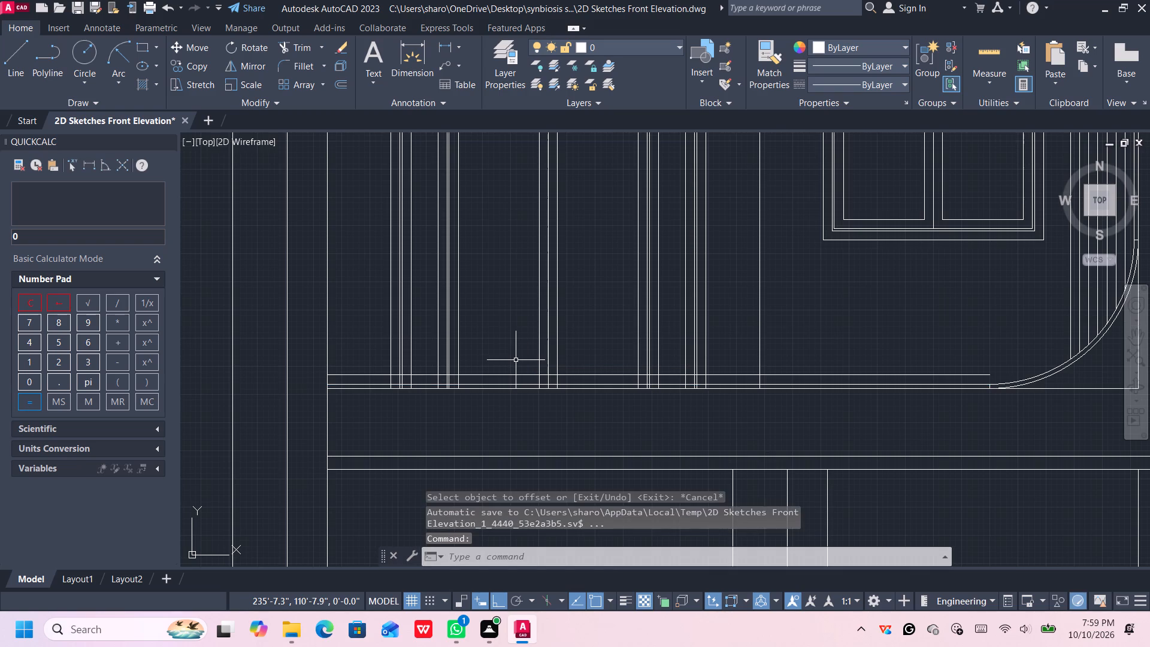
Trim the new bottom rail line where it extends past the bay's right edge and beyond the leftmost vertical profile.
{"action": "middle_click_drag", "start_coordinate": [738, 272], "coordinate": [731, 316]}
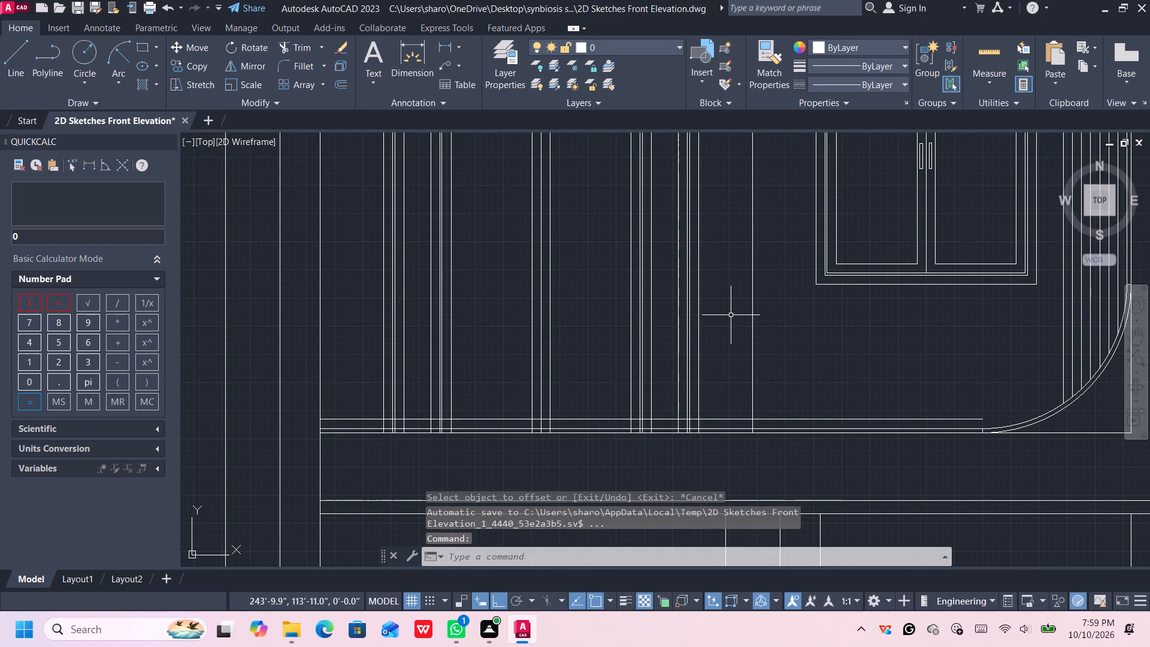
{"action": "key", "text": "t"}
{"action": "key", "text": "r"}
{"action": "key", "text": "Return"}
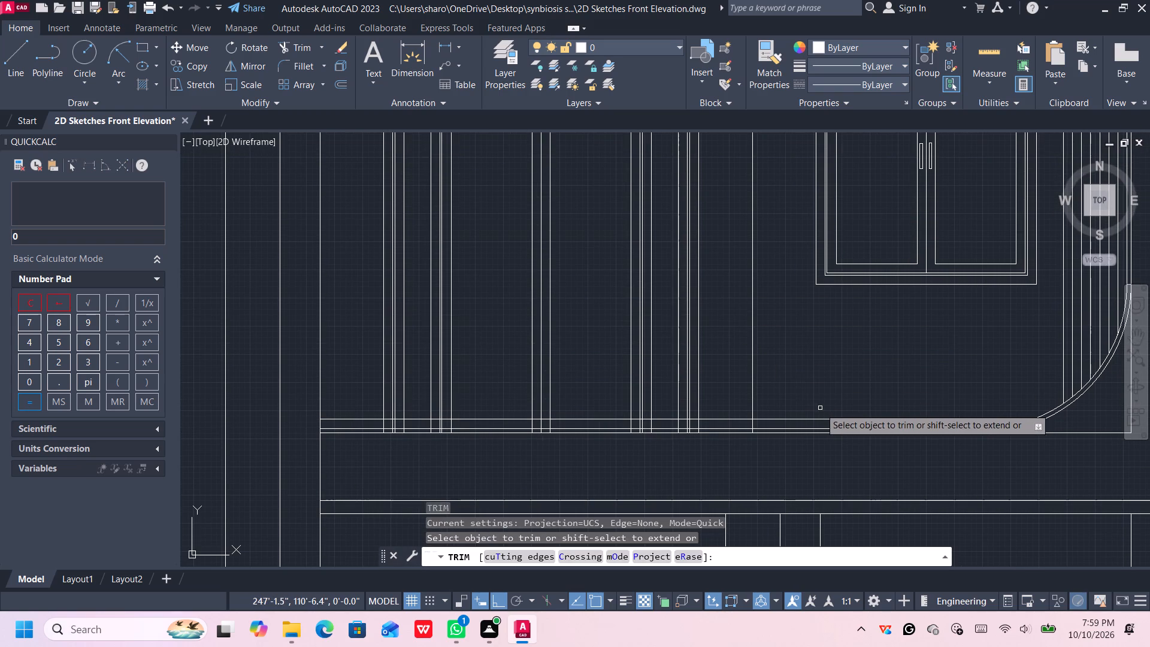
{"action": "left_click", "coordinate": [820, 408]}
{"action": "left_click", "coordinate": [814, 423]}
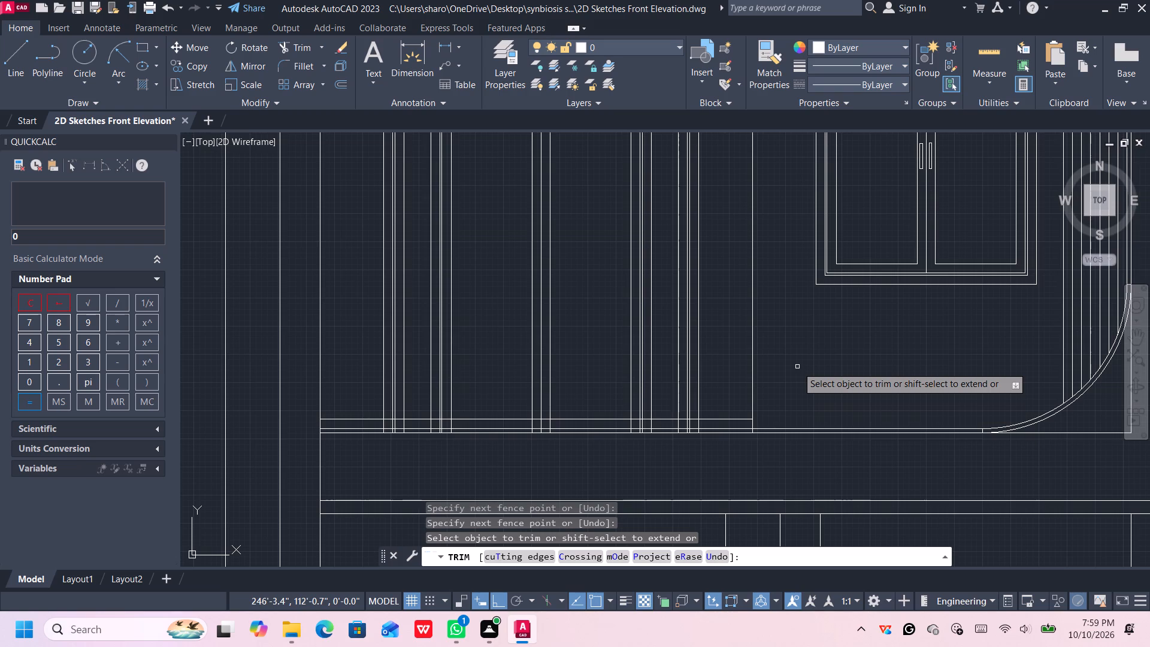
{"action": "left_click", "coordinate": [345, 409]}
{"action": "left_click", "coordinate": [346, 423]}
Trim all the vertical profile lines out of the narrow gap between the two base lines of the bay.
{"action": "scroll", "coordinate": [416, 441], "scroll_direction": "up", "scroll_amount": 3}
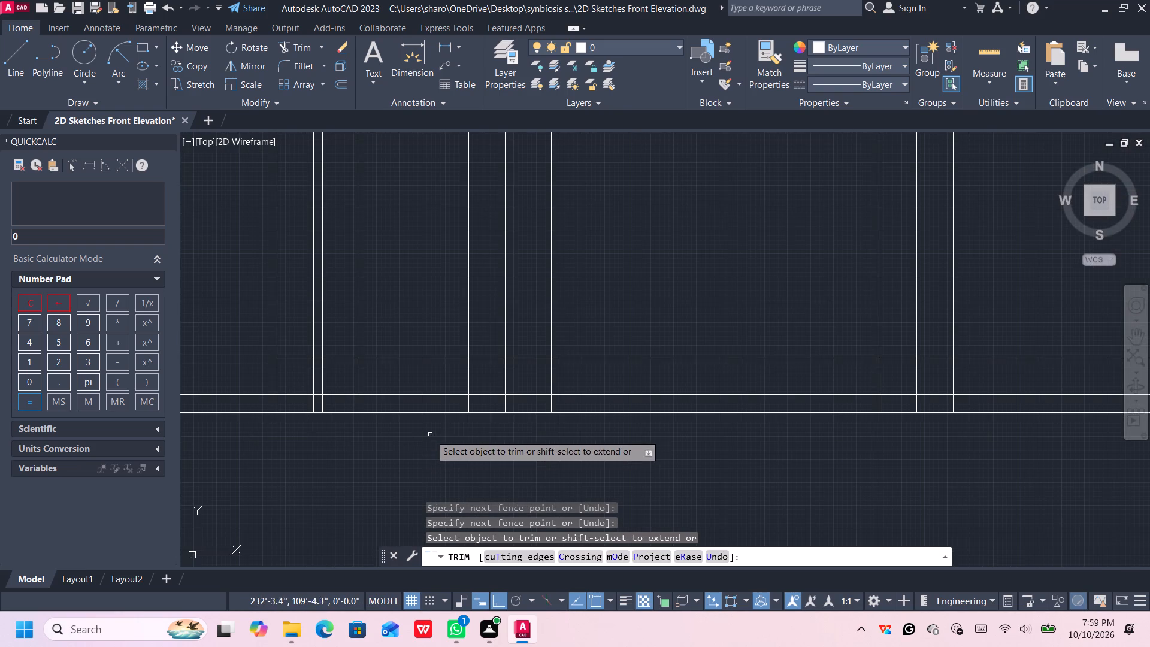
{"action": "left_click", "coordinate": [261, 403]}
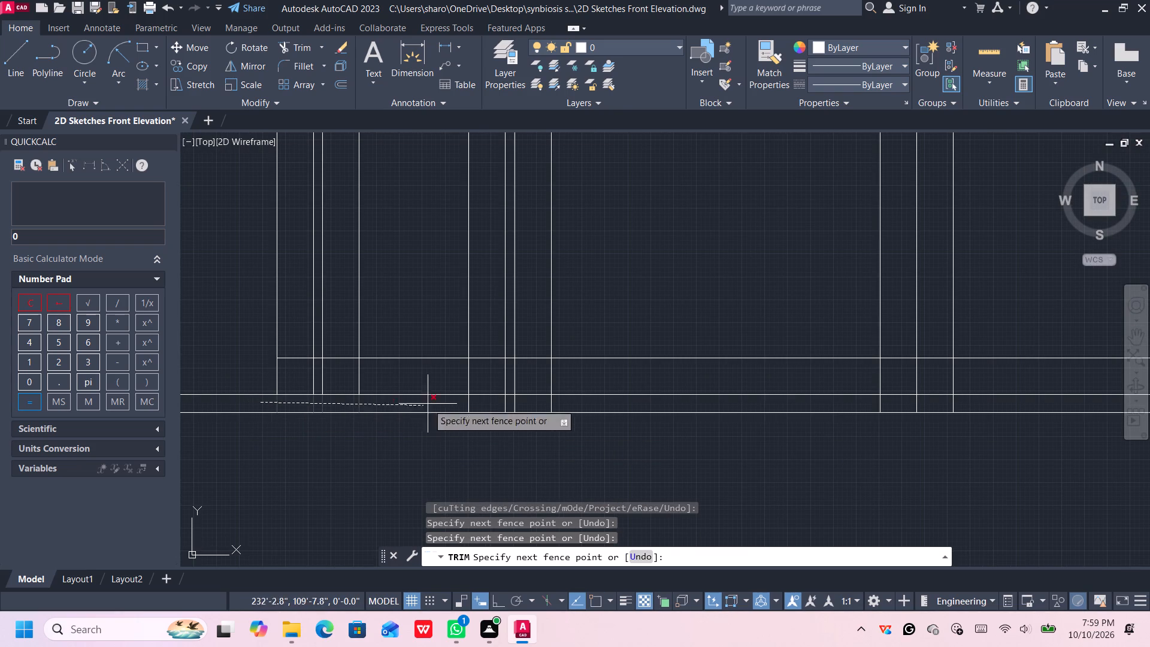
{"action": "scroll", "coordinate": [604, 403], "scroll_direction": "down", "scroll_amount": 1}
{"action": "scroll", "coordinate": [604, 403], "scroll_direction": "up", "scroll_amount": 1}
{"action": "scroll", "coordinate": [604, 403], "scroll_direction": "down", "scroll_amount": 1}
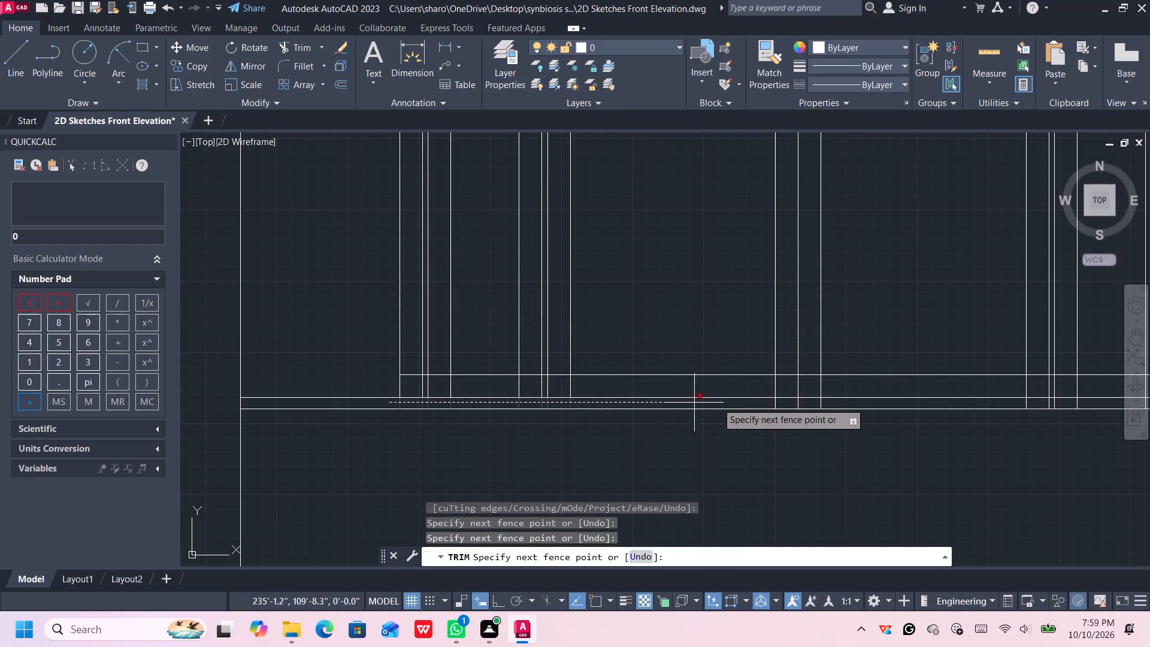
{"action": "middle_click_drag", "start_coordinate": [847, 404], "coordinate": [842, 405]}
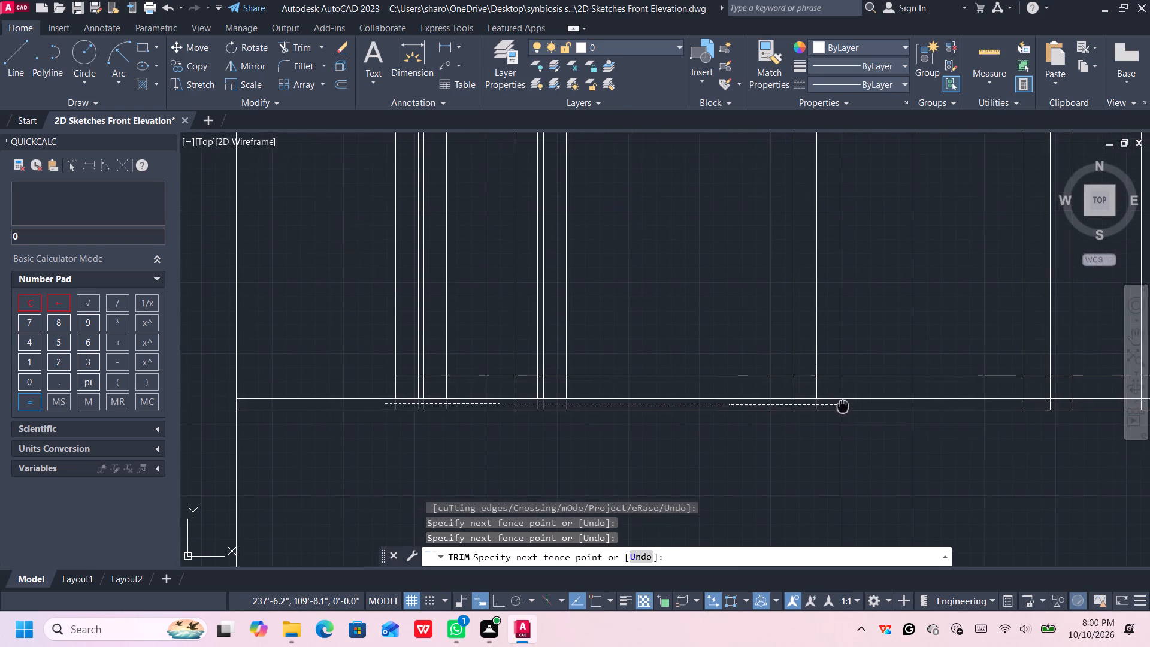
{"action": "middle_click_drag", "start_coordinate": [842, 405], "coordinate": [589, 411]}
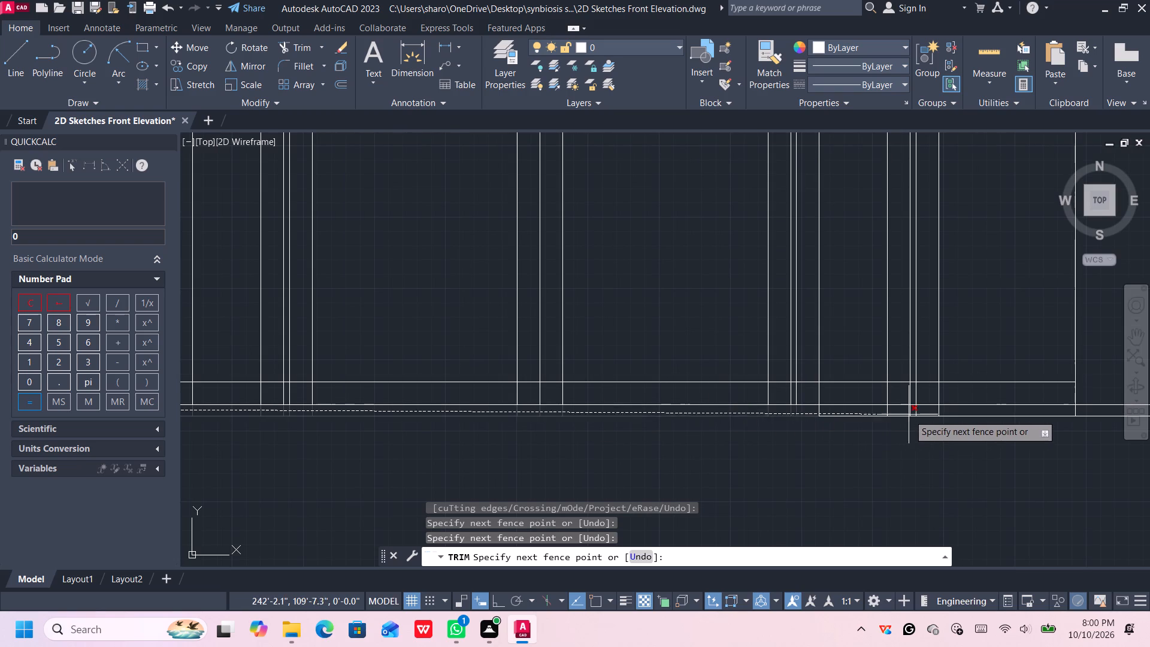
{"action": "left_click", "coordinate": [954, 411]}
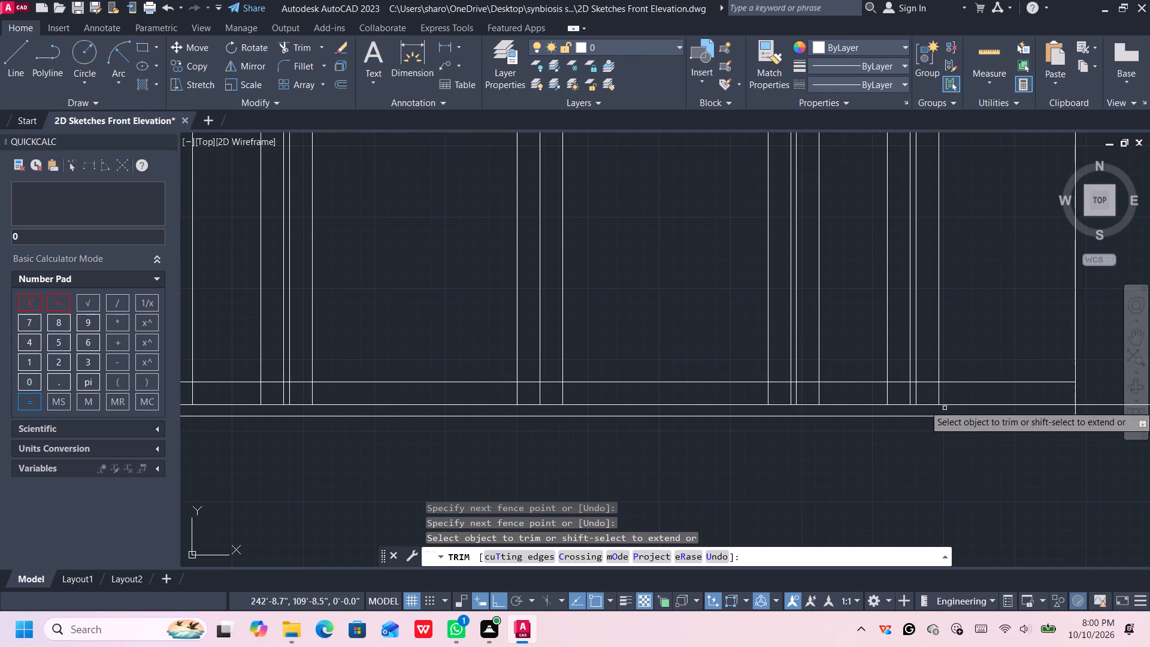
Trim the bottom rail line's segments out of the leftmost vertical profile.
{"action": "scroll", "coordinate": [694, 305], "scroll_direction": "down", "scroll_amount": 2}
{"action": "middle_click_drag", "start_coordinate": [694, 306], "coordinate": [666, 376]}
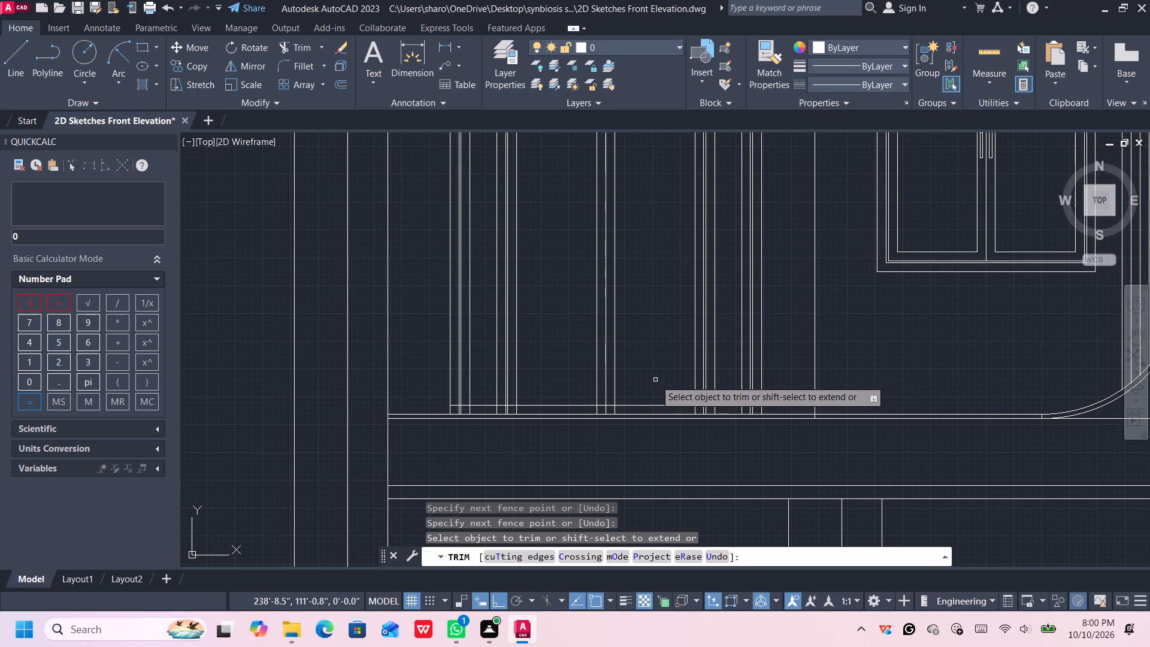
{"action": "scroll", "coordinate": [458, 410], "scroll_direction": "up", "scroll_amount": 2}
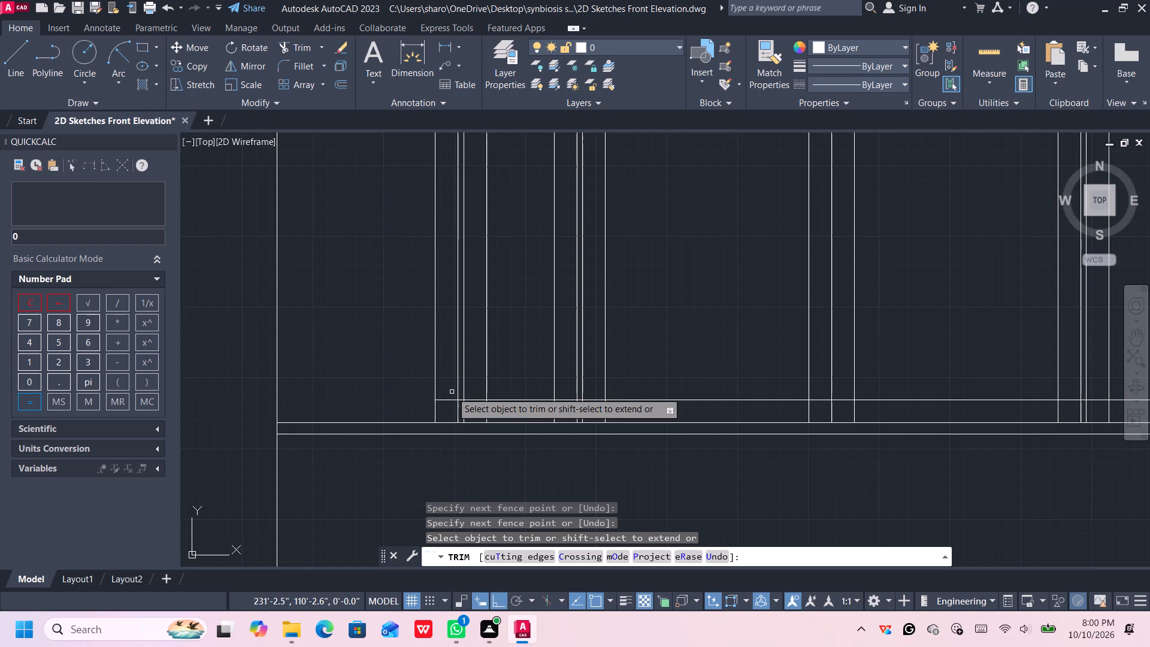
{"action": "left_click", "coordinate": [452, 392]}
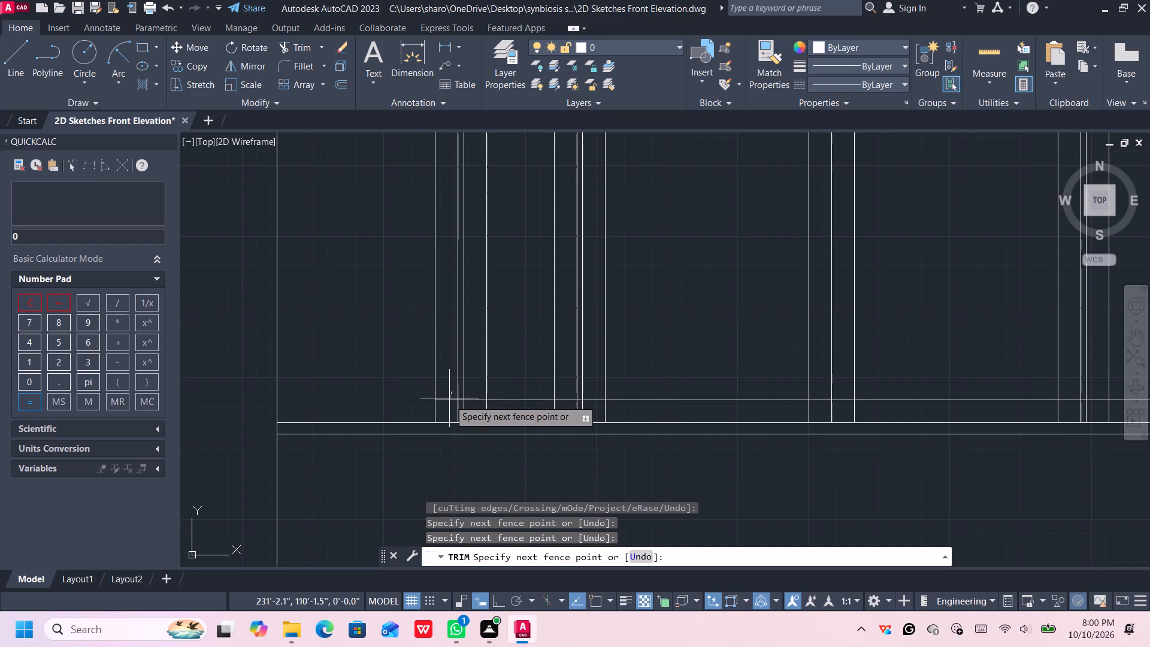
{"action": "left_click", "coordinate": [449, 401]}
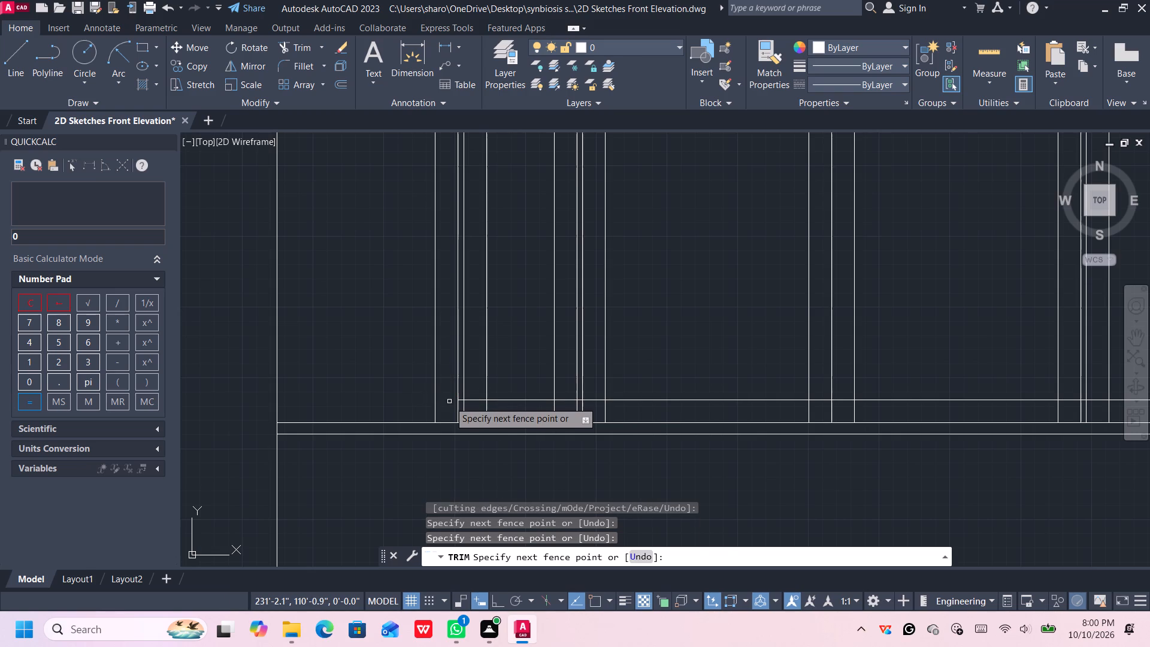
{"action": "left_click", "coordinate": [472, 395]}
{"action": "left_click", "coordinate": [473, 409]}
{"action": "scroll", "coordinate": [472, 408], "scroll_direction": "up", "scroll_amount": 1}
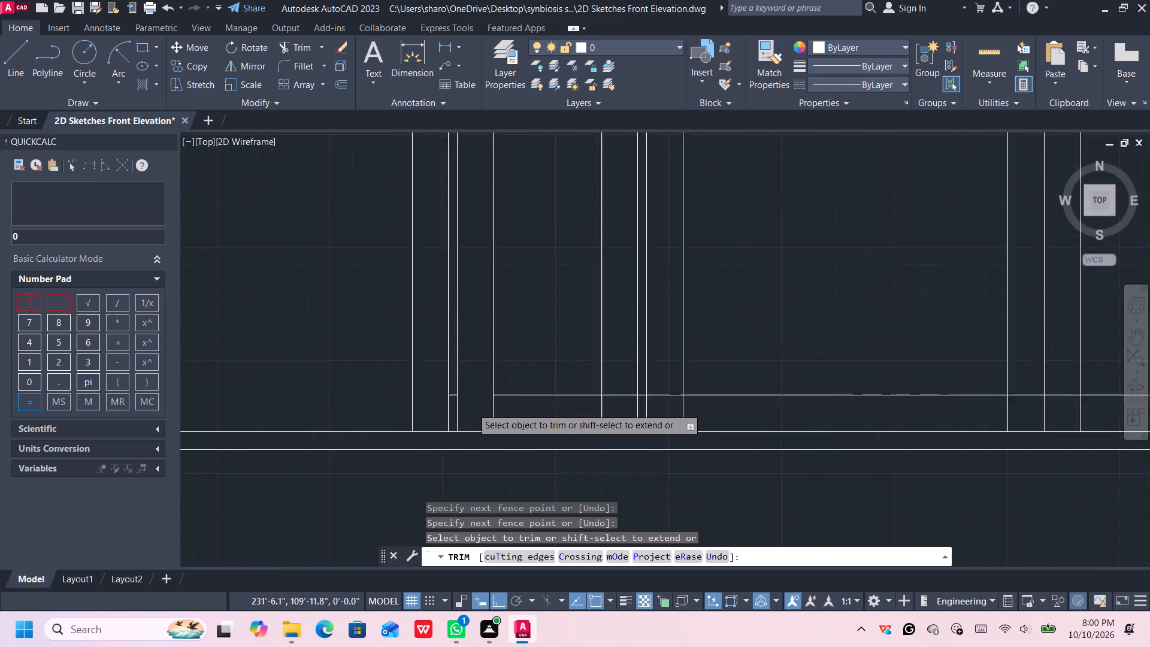
{"action": "scroll", "coordinate": [472, 408], "scroll_direction": "up", "scroll_amount": 2}
{"action": "left_click", "coordinate": [423, 370]}
{"action": "left_click", "coordinate": [422, 386]}
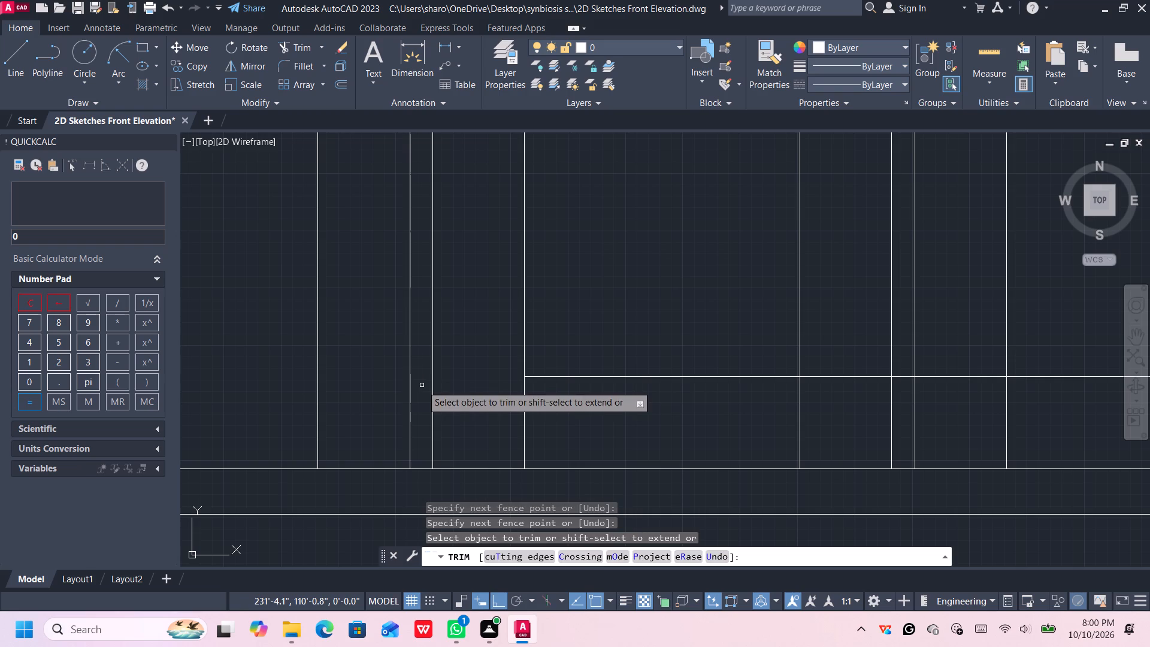
Trim the left narrow panel's two side lines where they run below the bottom rail.
{"action": "left_click", "coordinate": [520, 416]}
{"action": "left_click", "coordinate": [822, 413]}
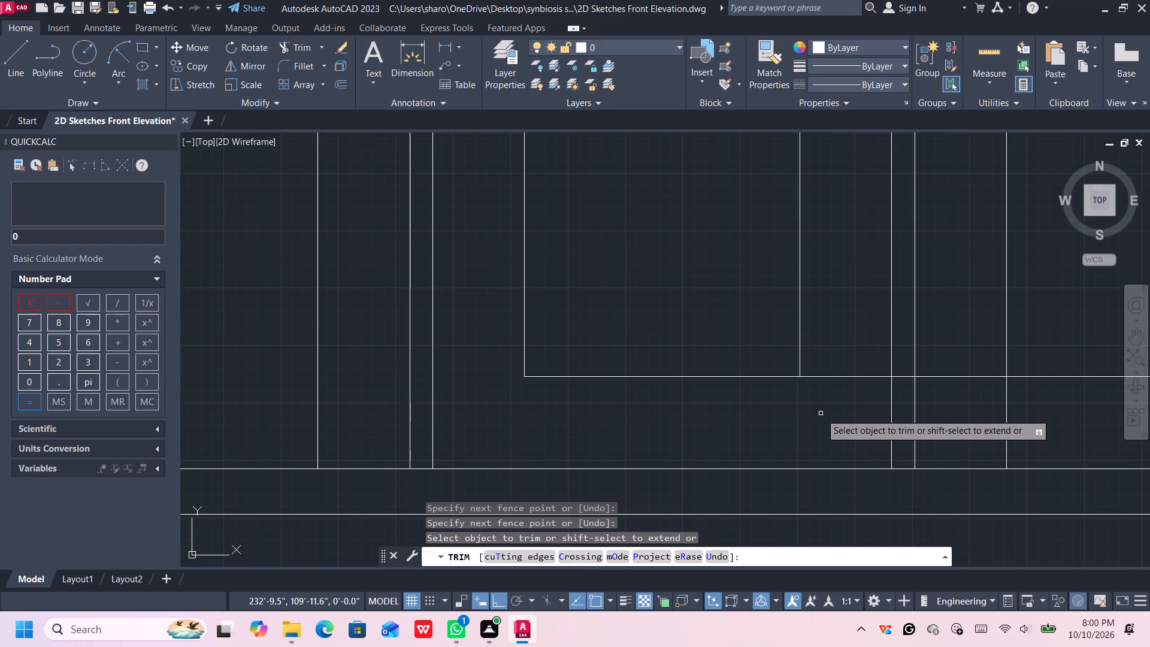
Trim the bottom rail out of the divider right of the left narrow panel, and the adjacent wide panel's left line below the rail.
{"action": "left_click", "coordinate": [841, 360]}
{"action": "left_click", "coordinate": [838, 398]}
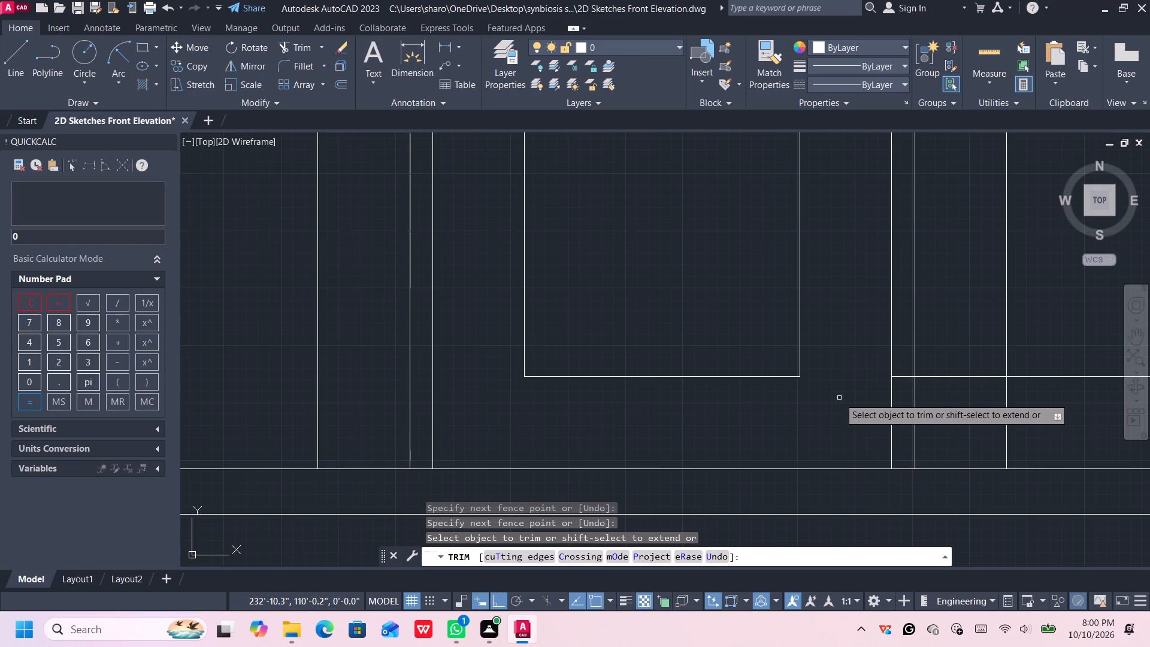
{"action": "middle_click_drag", "start_coordinate": [832, 404], "coordinate": [637, 409]}
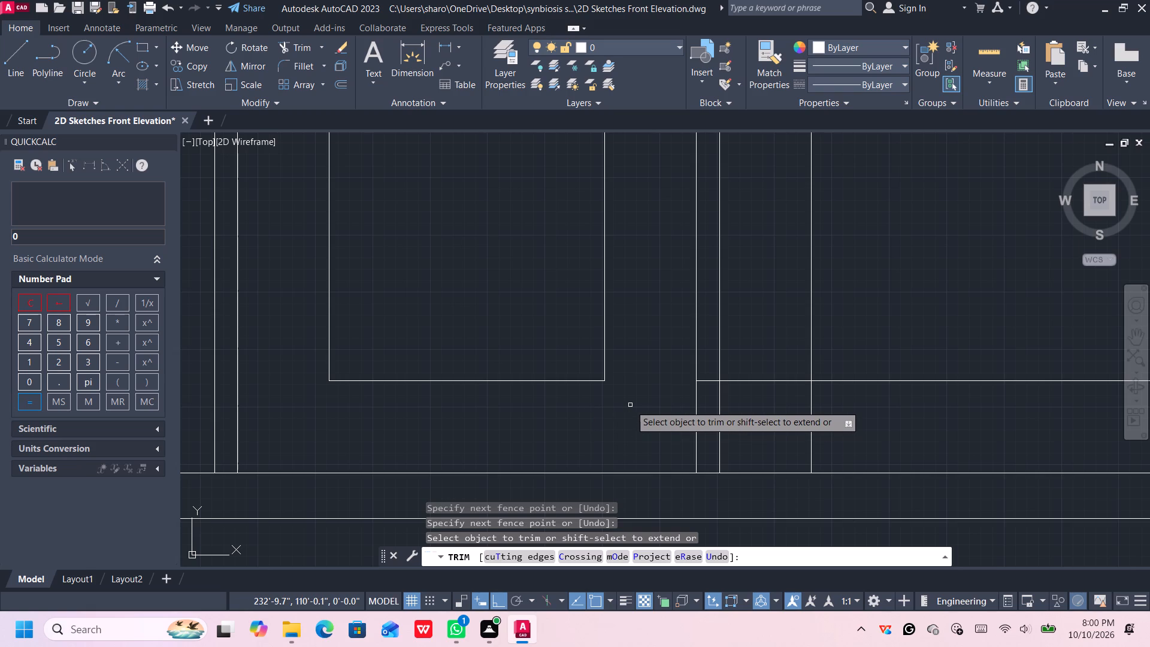
{"action": "left_click", "coordinate": [710, 372]}
{"action": "left_click", "coordinate": [711, 385]}
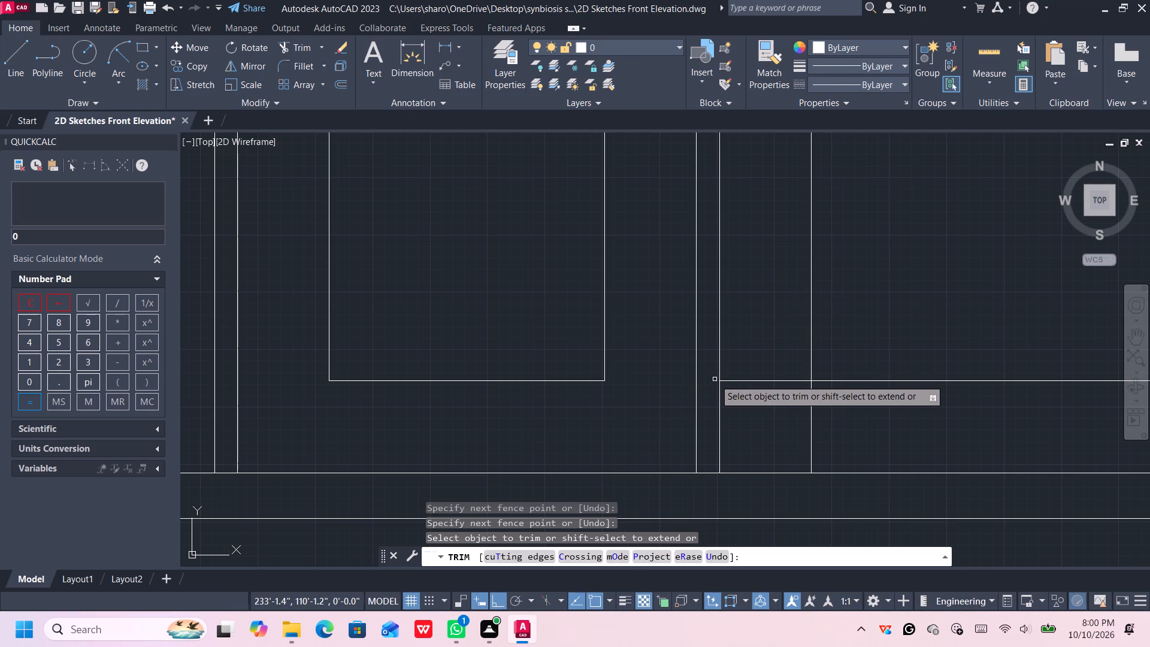
{"action": "left_click", "coordinate": [771, 373]}
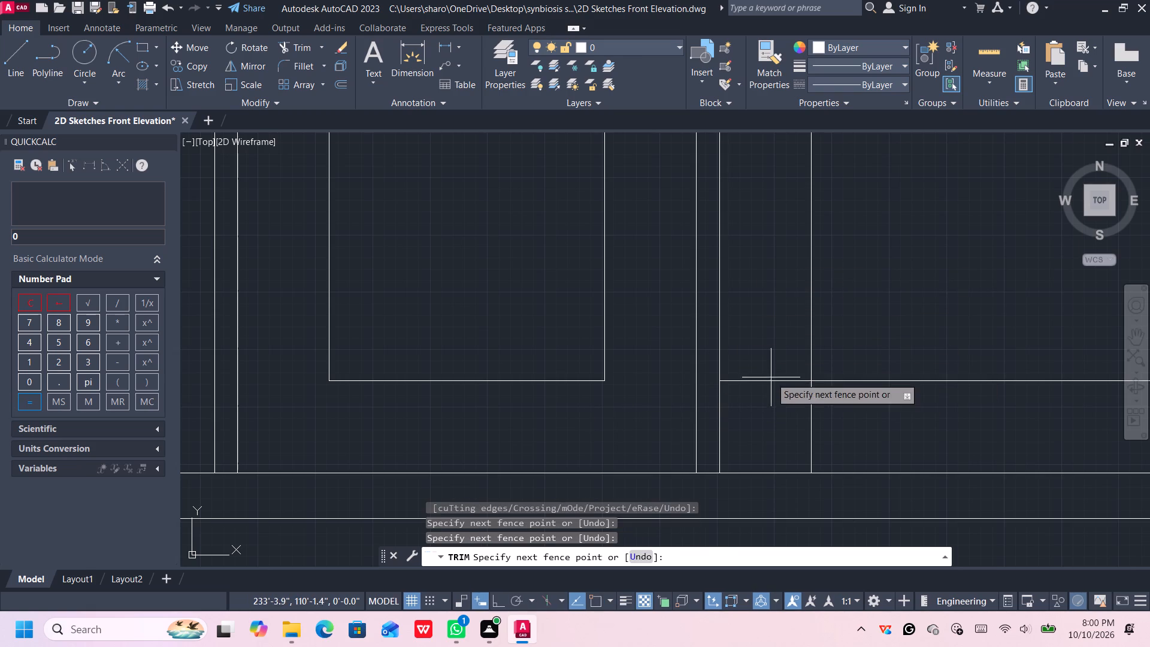
{"action": "left_click", "coordinate": [766, 402]}
{"action": "left_click", "coordinate": [782, 426]}
{"action": "left_click", "coordinate": [834, 426]}
Trim the bottom rail out of the central divider between the two wide panels, and their adjoining side lines below the rail.
{"action": "scroll", "coordinate": [834, 426], "scroll_direction": "down", "scroll_amount": 4}
{"action": "middle_click_drag", "start_coordinate": [834, 425], "coordinate": [833, 425]}
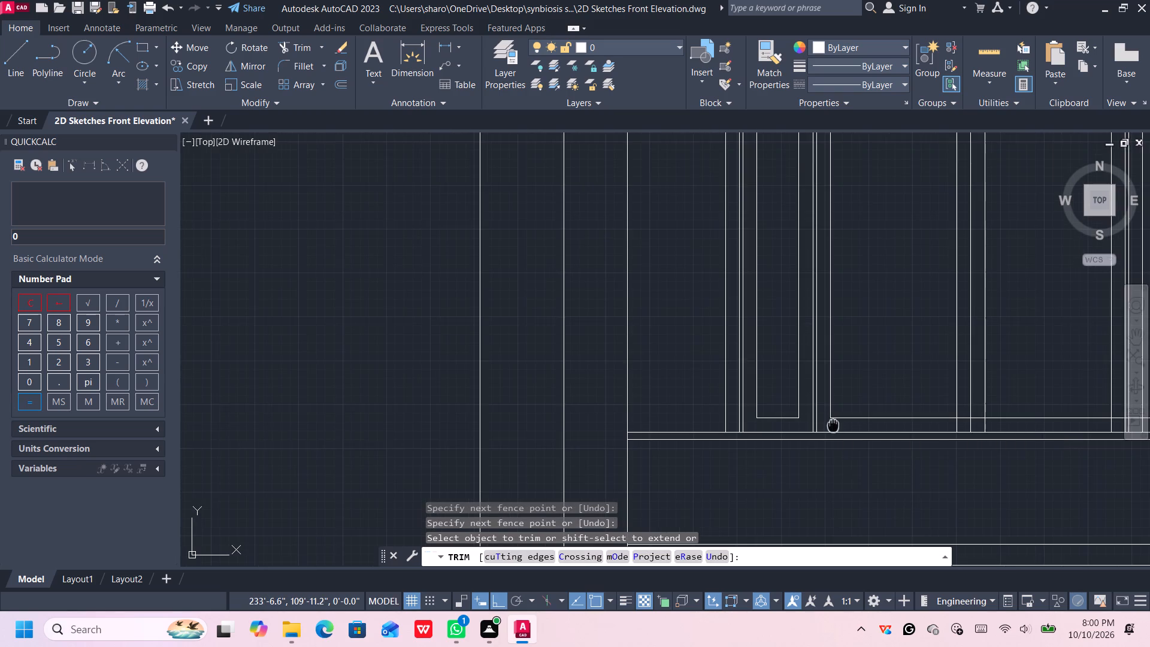
{"action": "middle_click_drag", "start_coordinate": [833, 425], "coordinate": [493, 432]}
{"action": "scroll", "coordinate": [611, 431], "scroll_direction": "up", "scroll_amount": 1}
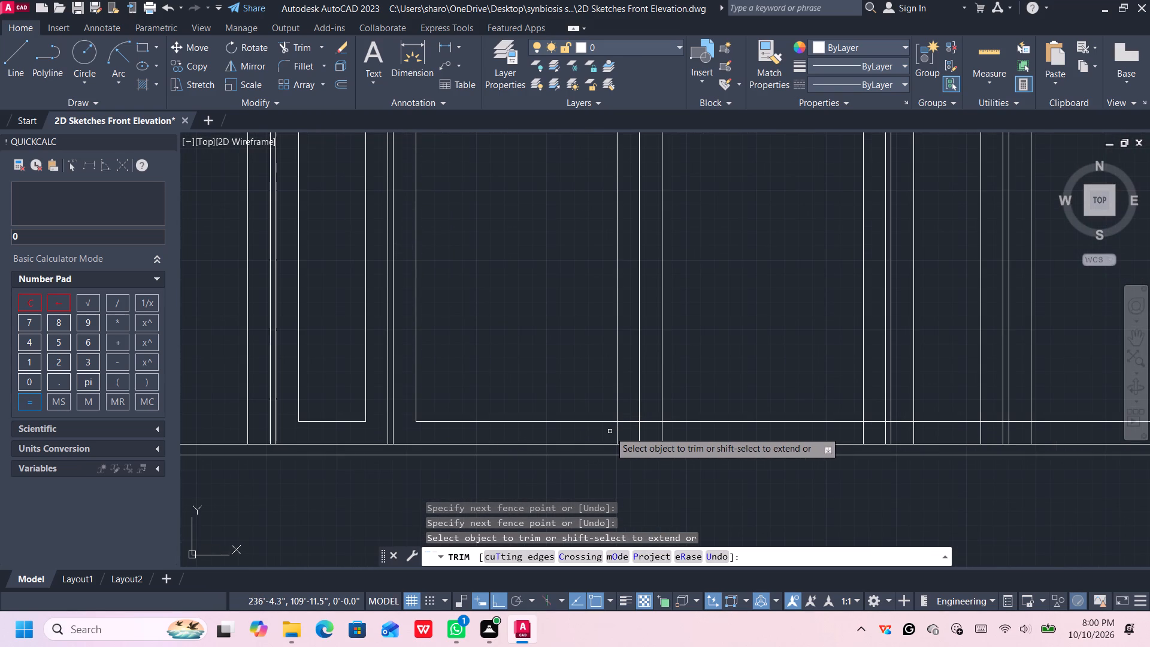
{"action": "left_click", "coordinate": [610, 431]}
{"action": "left_click", "coordinate": [624, 431]}
{"action": "left_click", "coordinate": [628, 414]}
{"action": "left_click", "coordinate": [628, 428]}
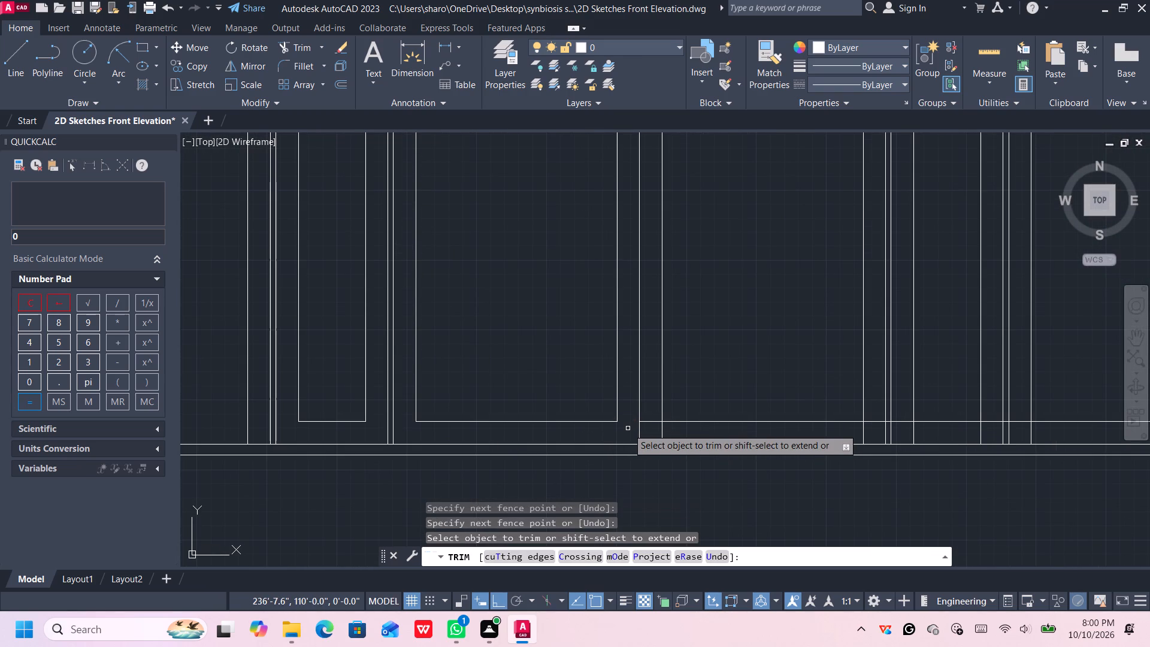
{"action": "middle_click_drag", "start_coordinate": [627, 429], "coordinate": [609, 407]}
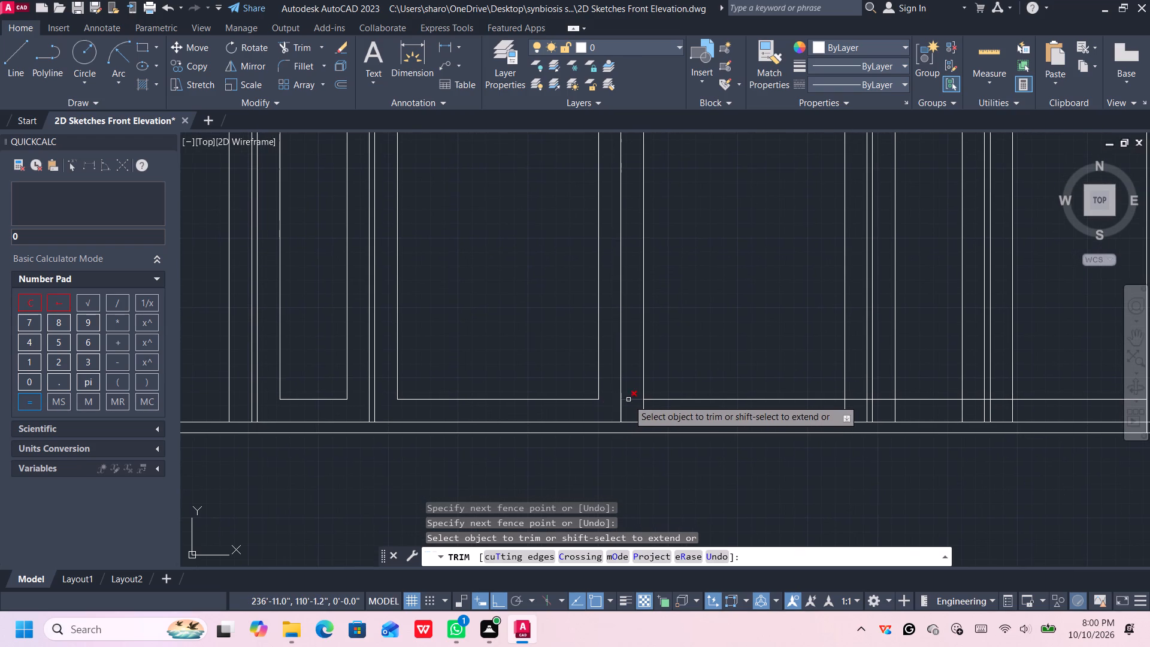
{"action": "left_click", "coordinate": [630, 398]}
{"action": "left_click", "coordinate": [644, 412]}
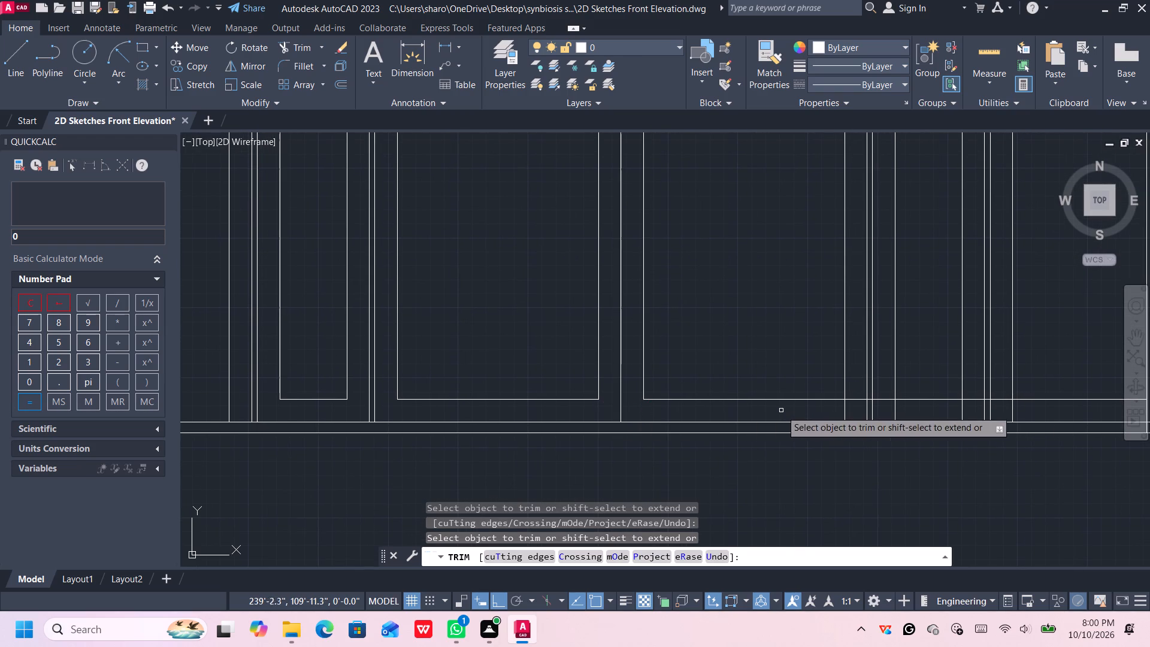
Trim the bottom rail out of the divider between the second wide panel and right narrow panel, plus their adjoining side lines below it.
{"action": "middle_click_drag", "start_coordinate": [846, 413], "coordinate": [810, 422]}
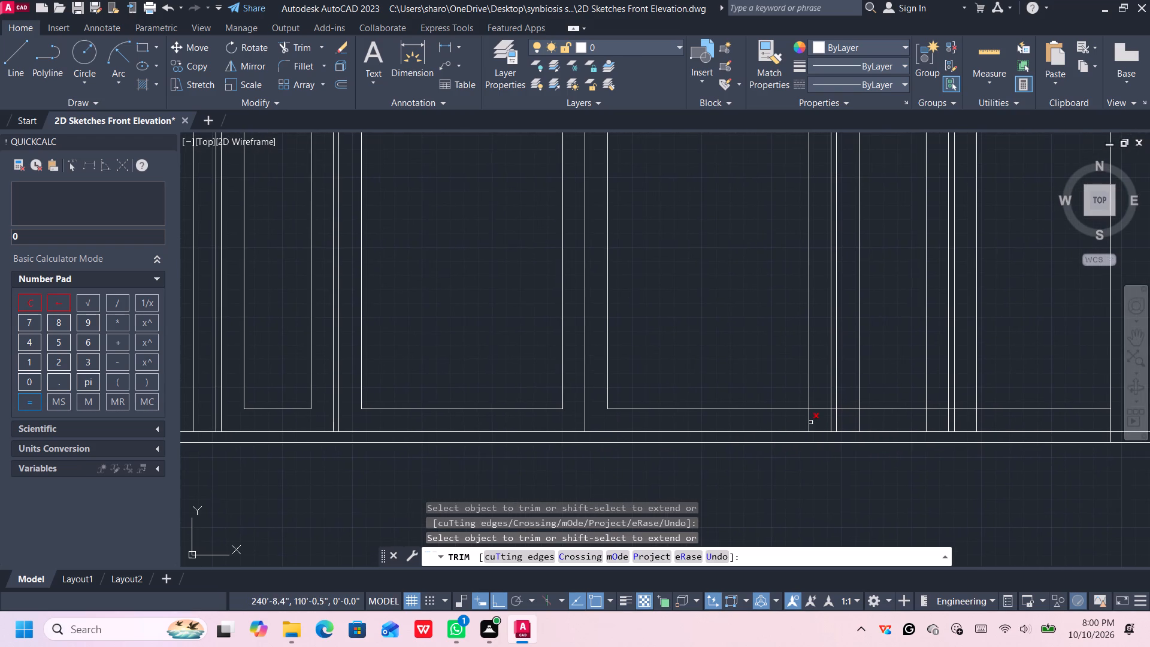
{"action": "left_click", "coordinate": [810, 421]}
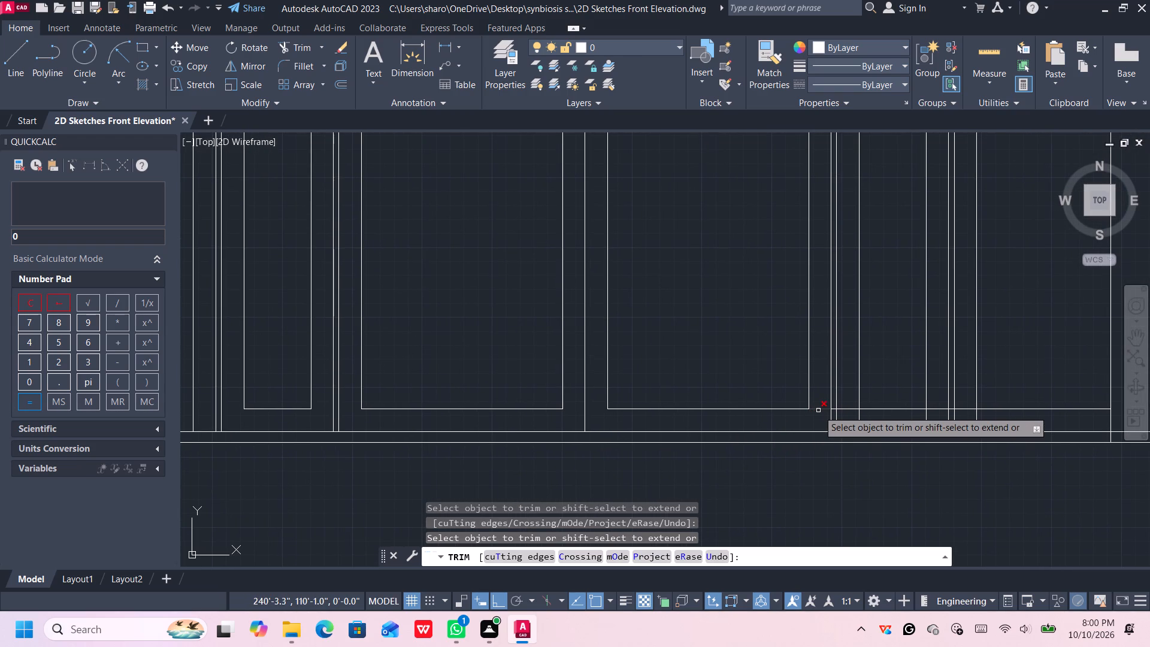
{"action": "left_click", "coordinate": [818, 410]}
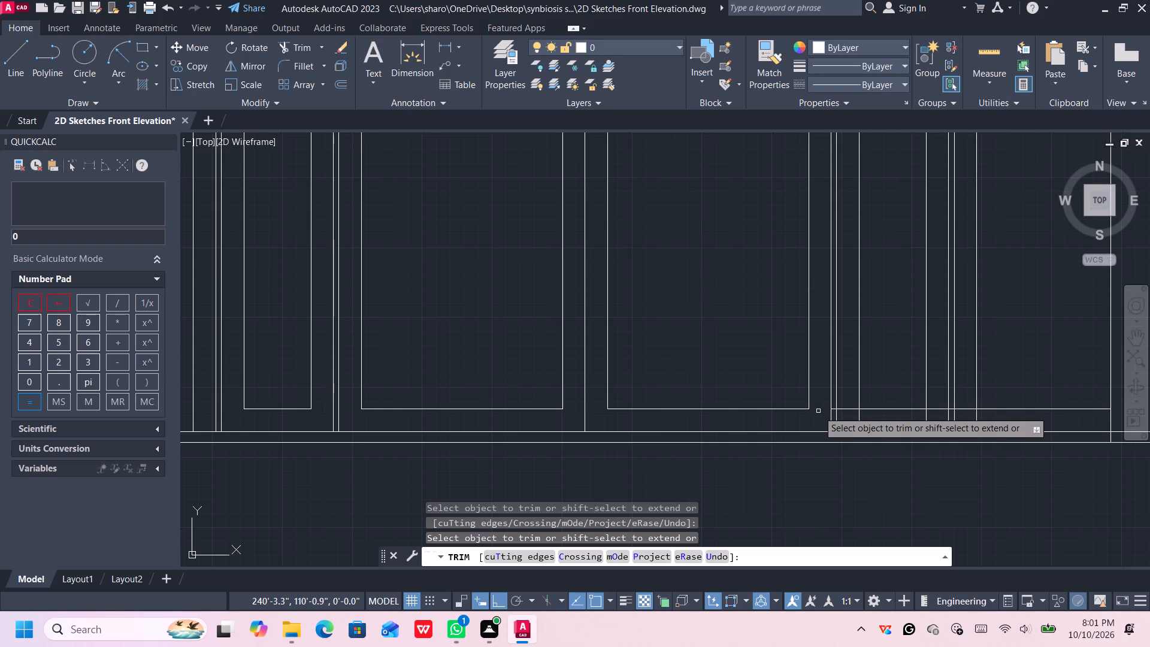
{"action": "scroll", "coordinate": [818, 411], "scroll_direction": "up", "scroll_amount": 1}
{"action": "left_click", "coordinate": [841, 408]}
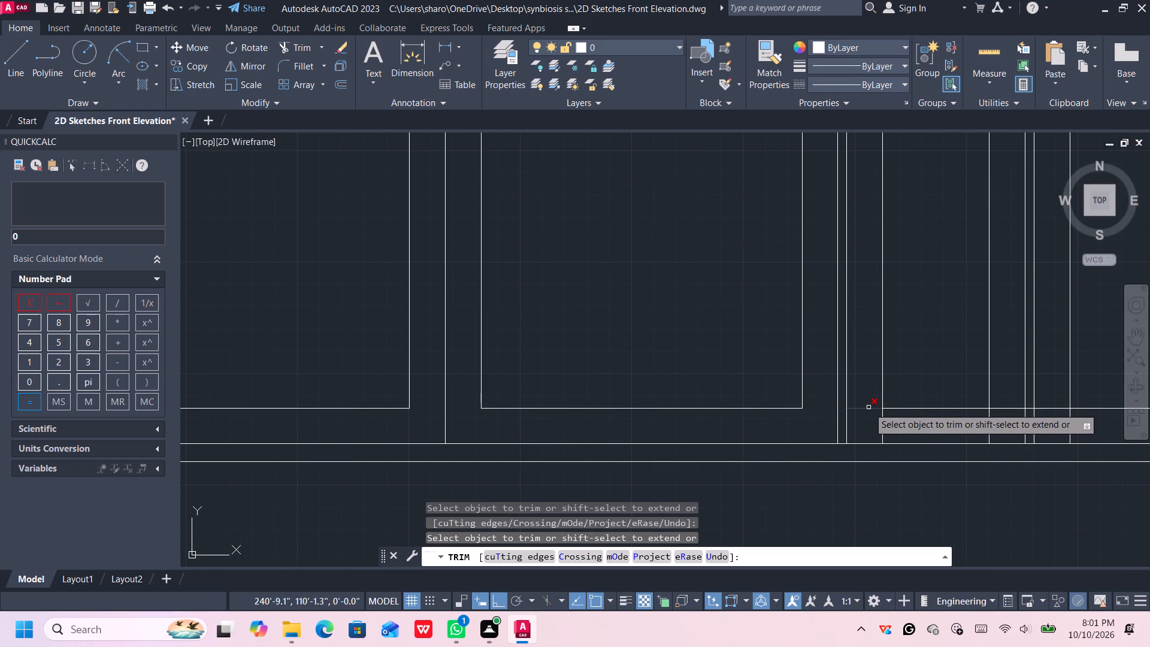
{"action": "left_click", "coordinate": [868, 408]}
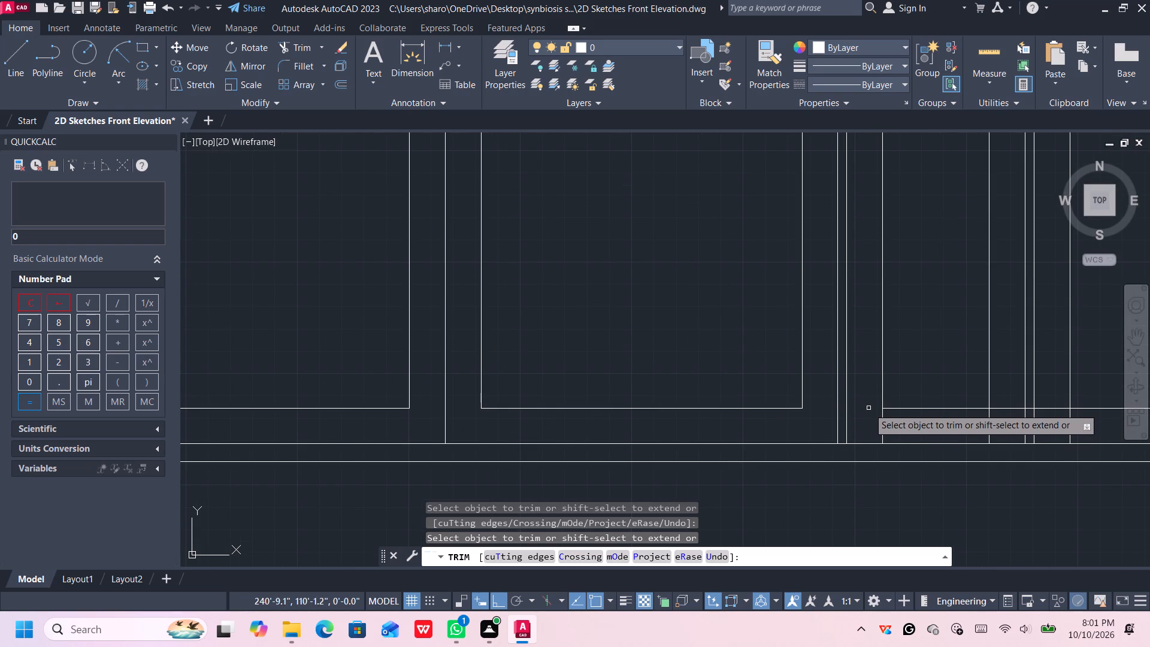
{"action": "left_click", "coordinate": [883, 431]}
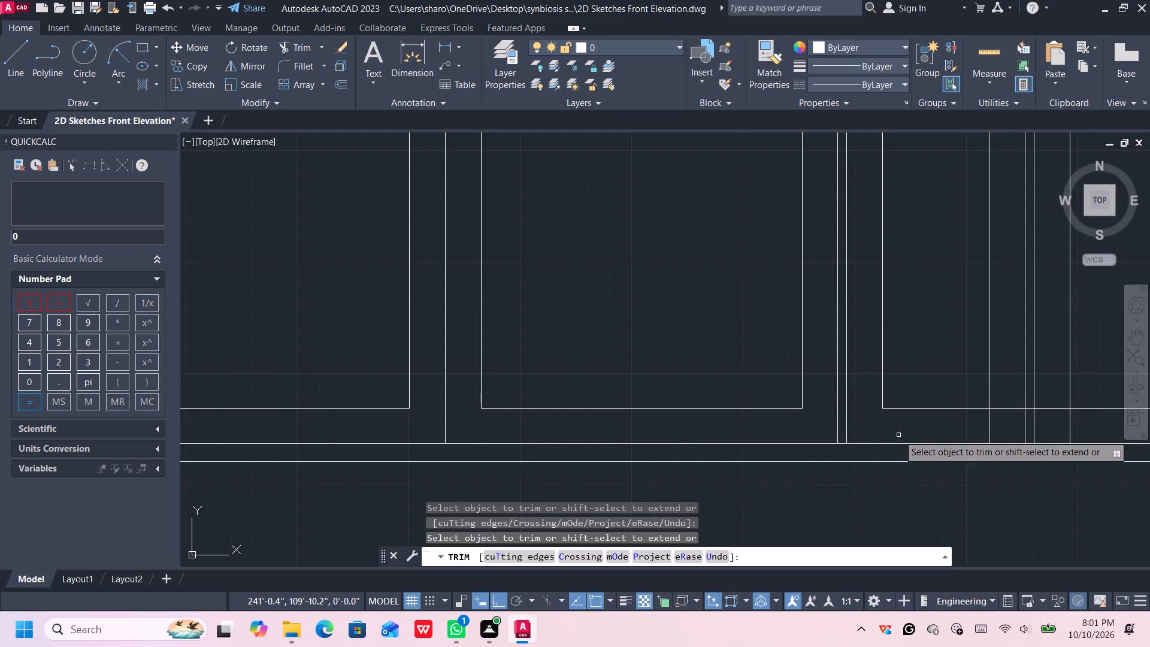
Trim the right narrow panel's right side line below the bottom rail, and the rail's segments across the rightmost vertical profile.
{"action": "middle_click_drag", "start_coordinate": [975, 426], "coordinate": [921, 413]}
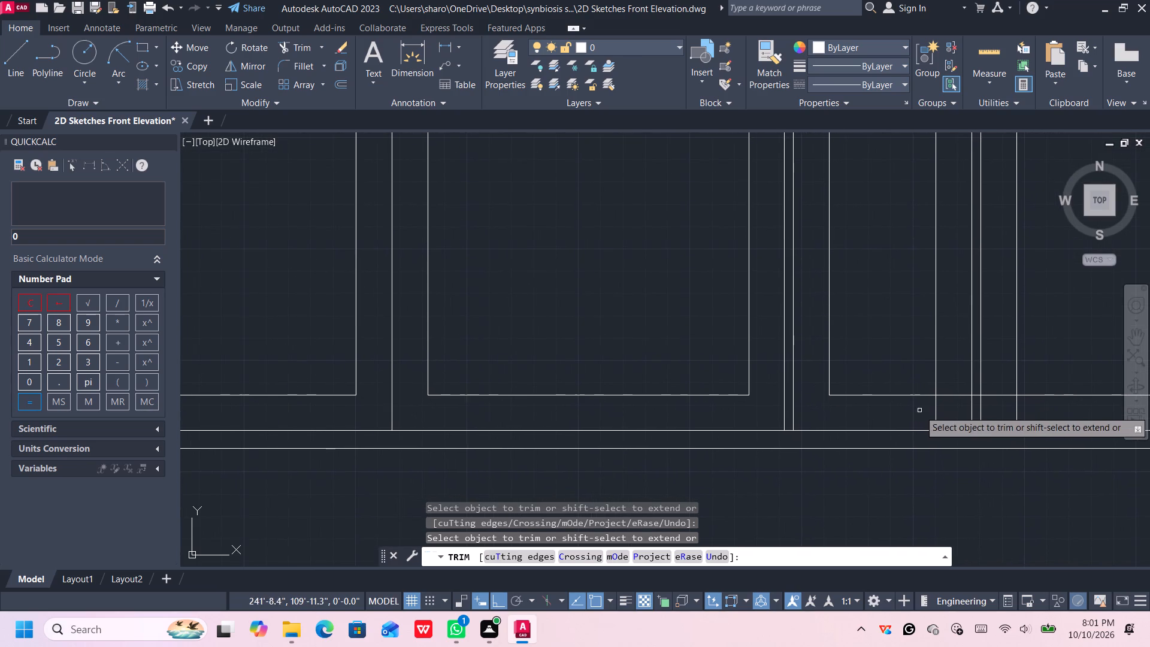
{"action": "left_click", "coordinate": [955, 390]}
{"action": "left_click", "coordinate": [946, 410]}
{"action": "left_click", "coordinate": [939, 412]}
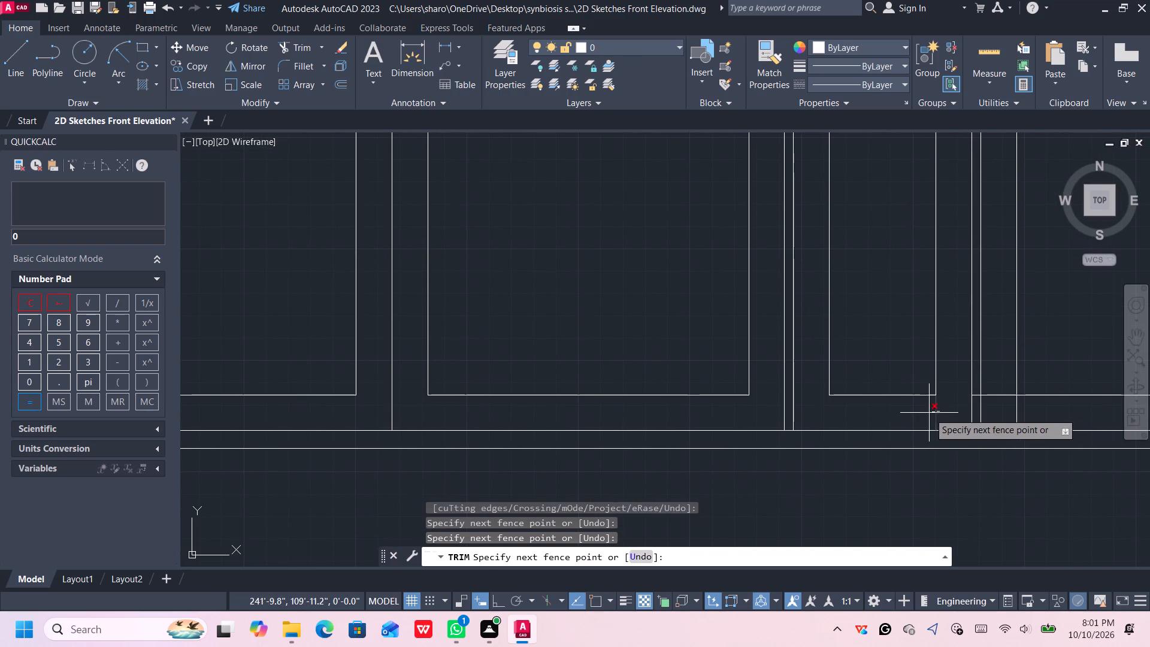
{"action": "left_click", "coordinate": [928, 413]}
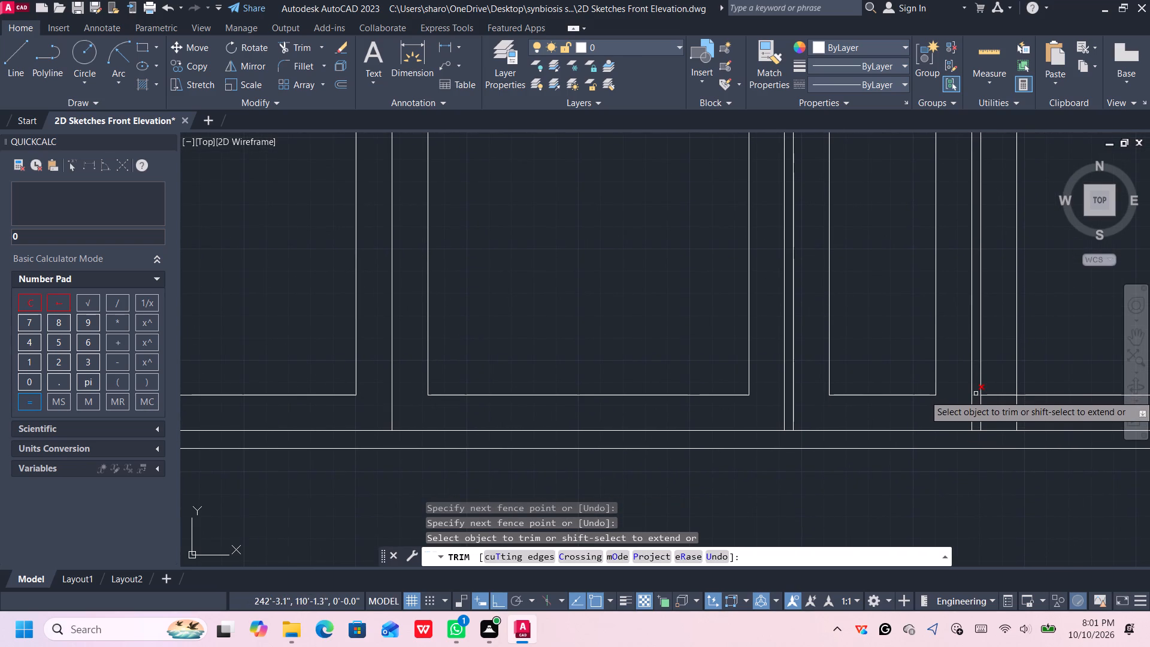
{"action": "left_click", "coordinate": [976, 395]}
{"action": "left_click", "coordinate": [998, 390]}
{"action": "left_click", "coordinate": [999, 401]}
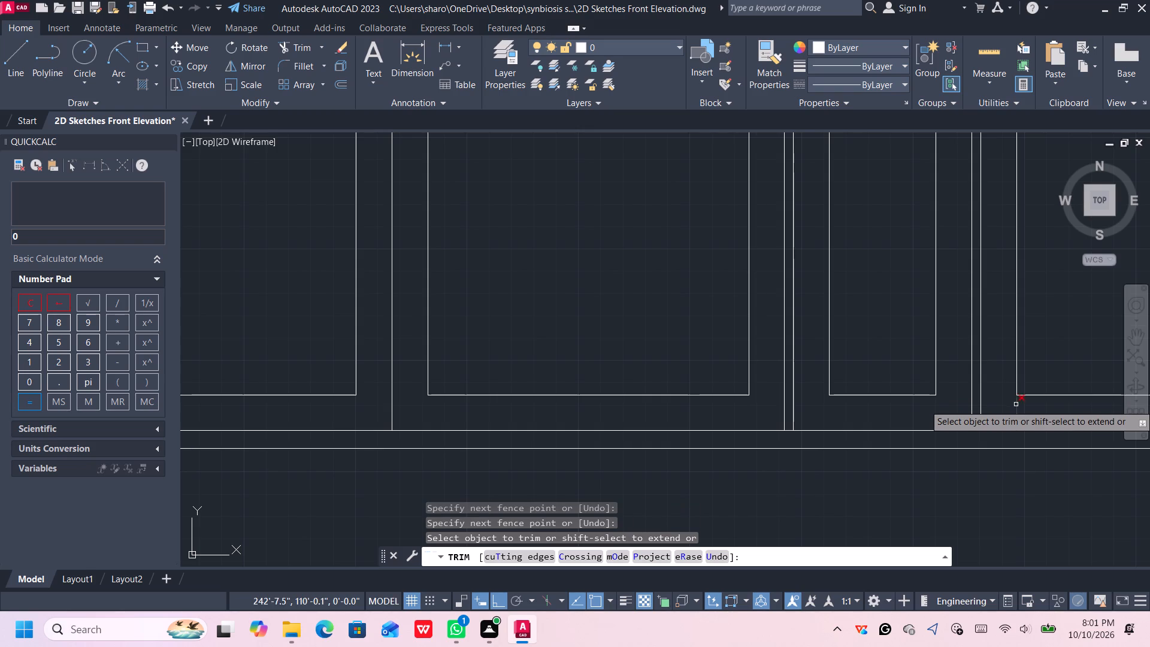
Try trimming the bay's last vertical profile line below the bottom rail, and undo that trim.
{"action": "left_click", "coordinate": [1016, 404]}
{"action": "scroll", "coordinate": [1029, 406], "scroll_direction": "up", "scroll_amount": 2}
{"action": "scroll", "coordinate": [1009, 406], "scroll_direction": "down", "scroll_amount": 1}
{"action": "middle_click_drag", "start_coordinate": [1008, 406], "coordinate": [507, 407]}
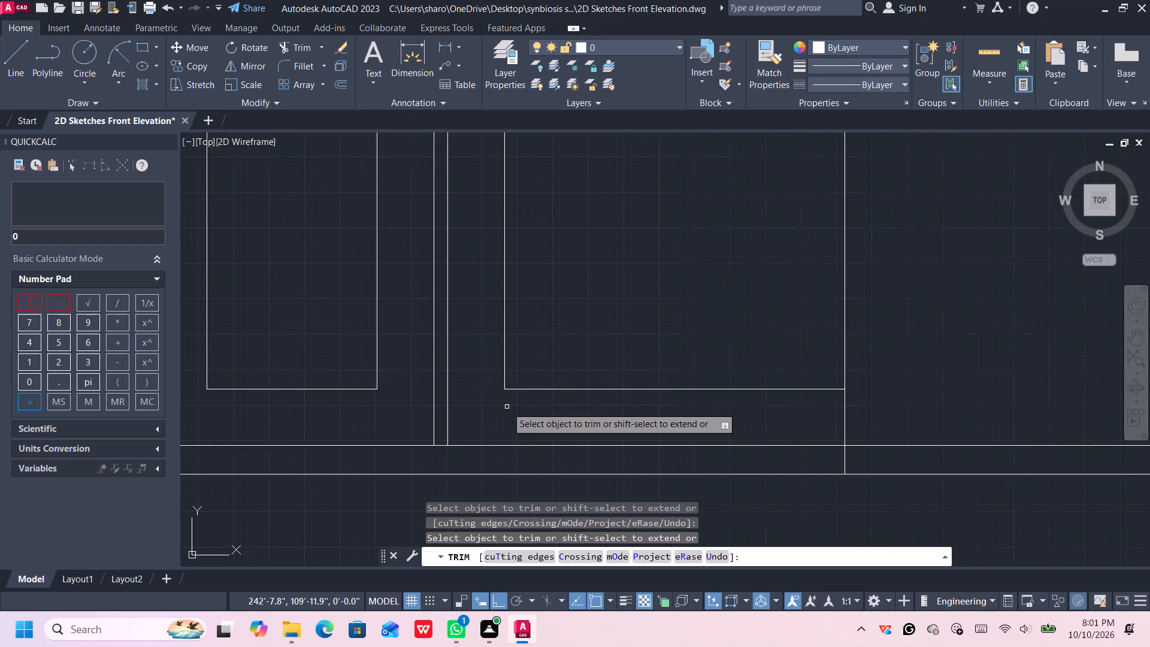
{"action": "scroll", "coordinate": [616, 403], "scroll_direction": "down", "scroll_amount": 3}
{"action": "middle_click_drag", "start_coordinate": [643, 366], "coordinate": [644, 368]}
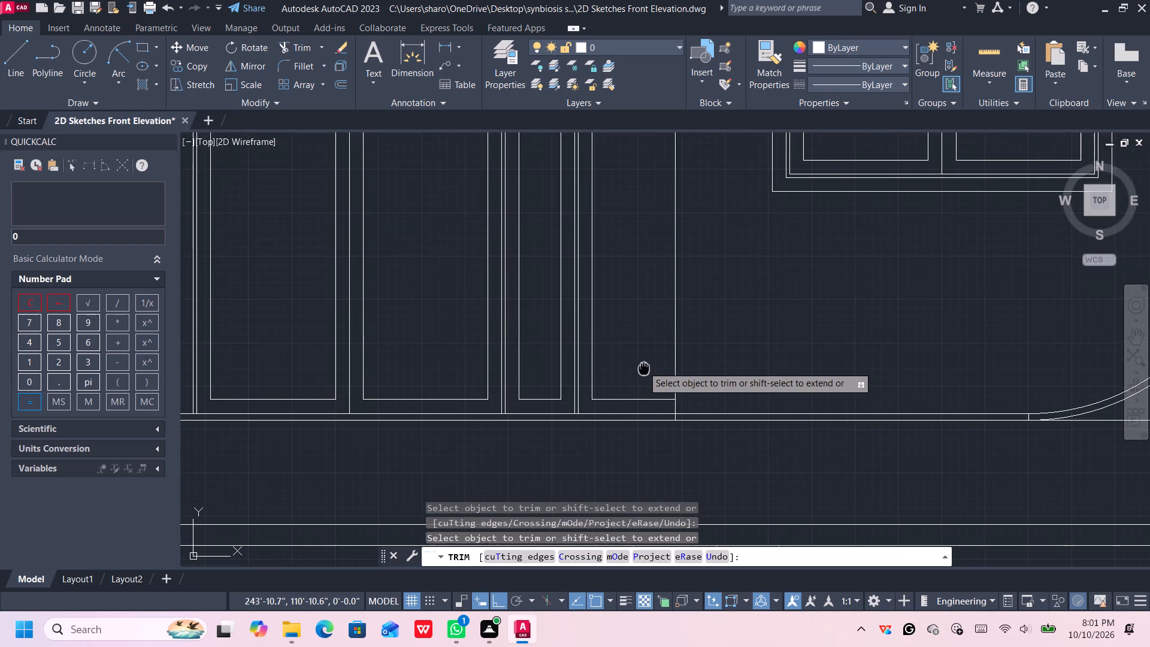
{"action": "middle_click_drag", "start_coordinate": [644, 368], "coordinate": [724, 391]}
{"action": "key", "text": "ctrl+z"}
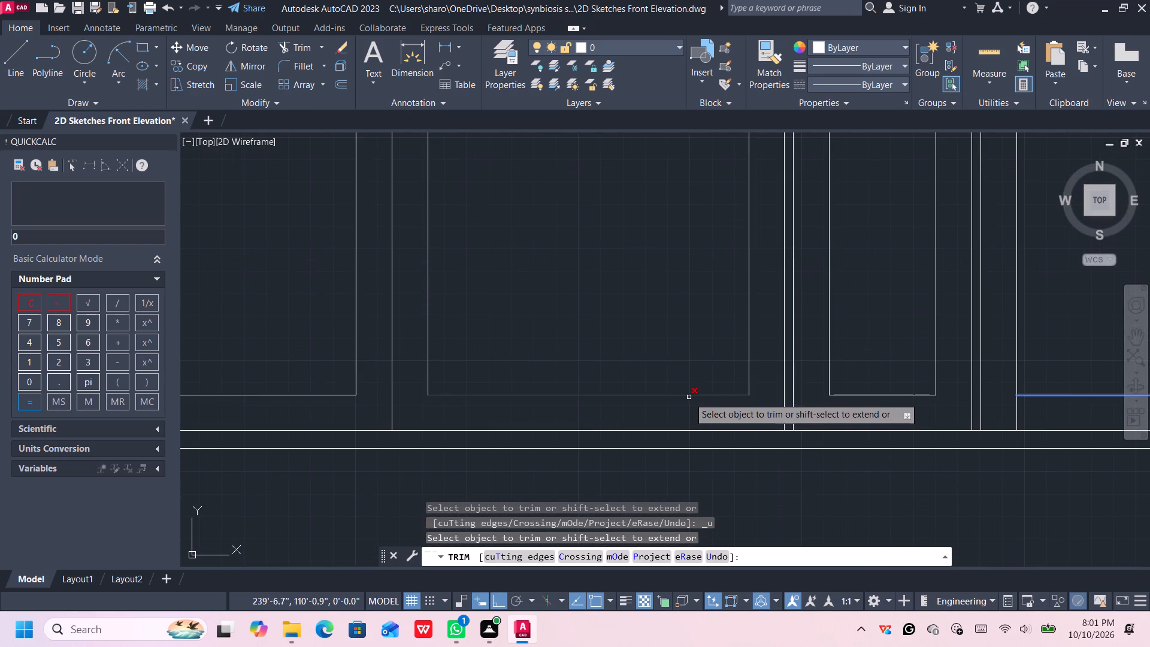
Trim away the bottom rail segment between the last vertical profile line and the bay's right edge.
{"action": "scroll", "coordinate": [978, 388], "scroll_direction": "up", "scroll_amount": 2}
{"action": "middle_click_drag", "start_coordinate": [973, 388], "coordinate": [815, 388]}
{"action": "scroll", "coordinate": [824, 391], "scroll_direction": "down", "scroll_amount": 3}
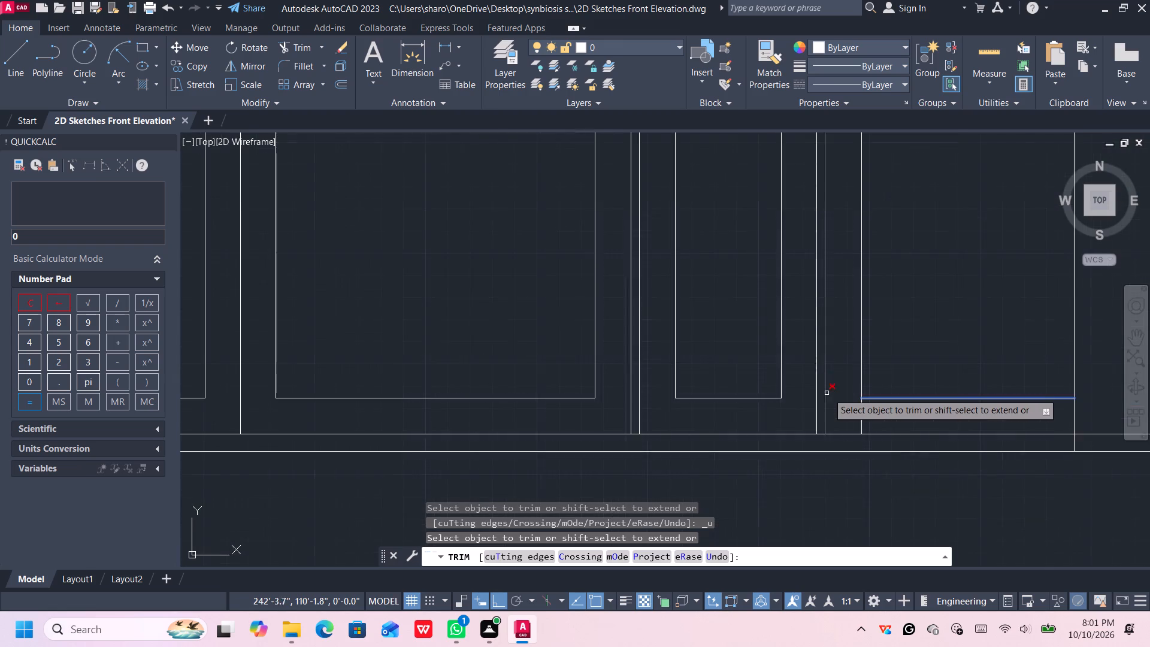
{"action": "scroll", "coordinate": [852, 393], "scroll_direction": "down", "scroll_amount": 2}
{"action": "left_click", "coordinate": [880, 389]}
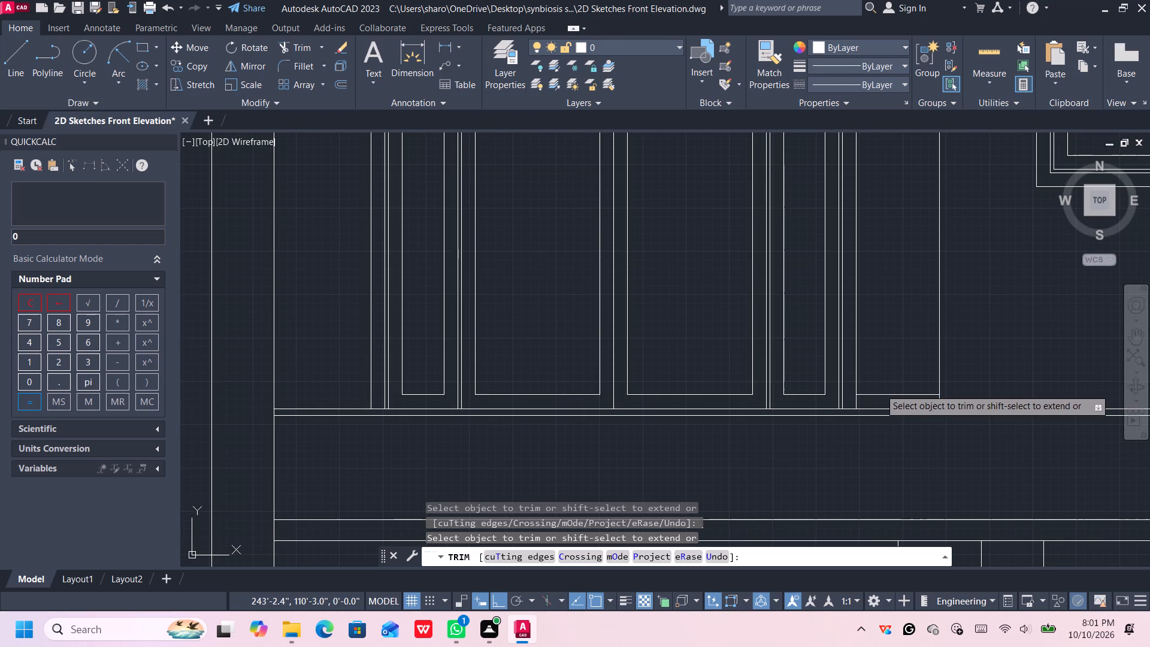
{"action": "left_click", "coordinate": [879, 404]}
Trim all the vertical profile lines between the bay's upper horizontal line and the topmost line of the top rail group.
{"action": "scroll", "coordinate": [880, 362], "scroll_direction": "down", "scroll_amount": 1}
{"action": "middle_click_drag", "start_coordinate": [888, 335], "coordinate": [913, 448]}
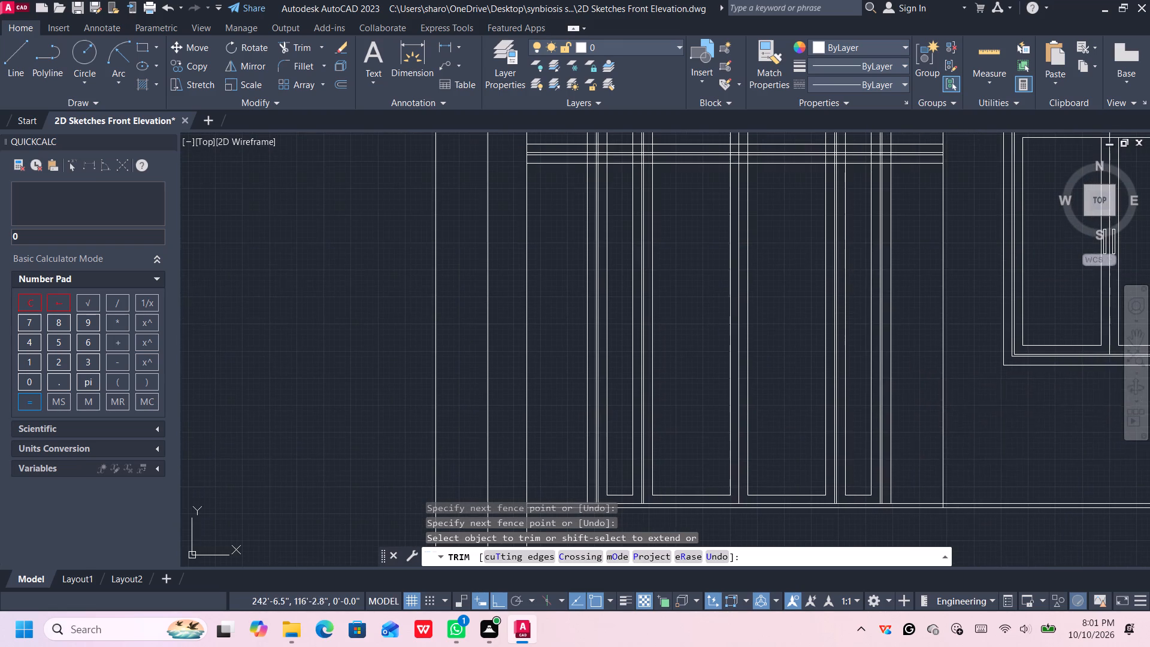
{"action": "middle_click_drag", "start_coordinate": [927, 357], "coordinate": [933, 456]}
{"action": "middle_click_drag", "start_coordinate": [913, 350], "coordinate": [940, 515]}
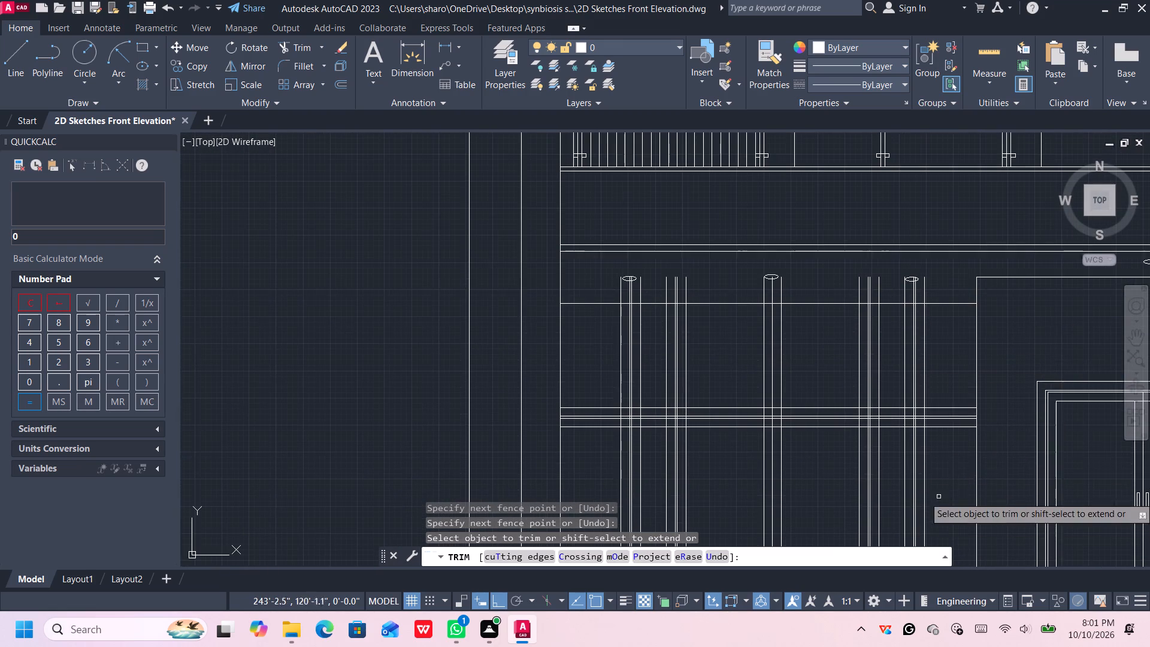
{"action": "left_click", "coordinate": [930, 364]}
{"action": "left_click", "coordinate": [607, 368]}
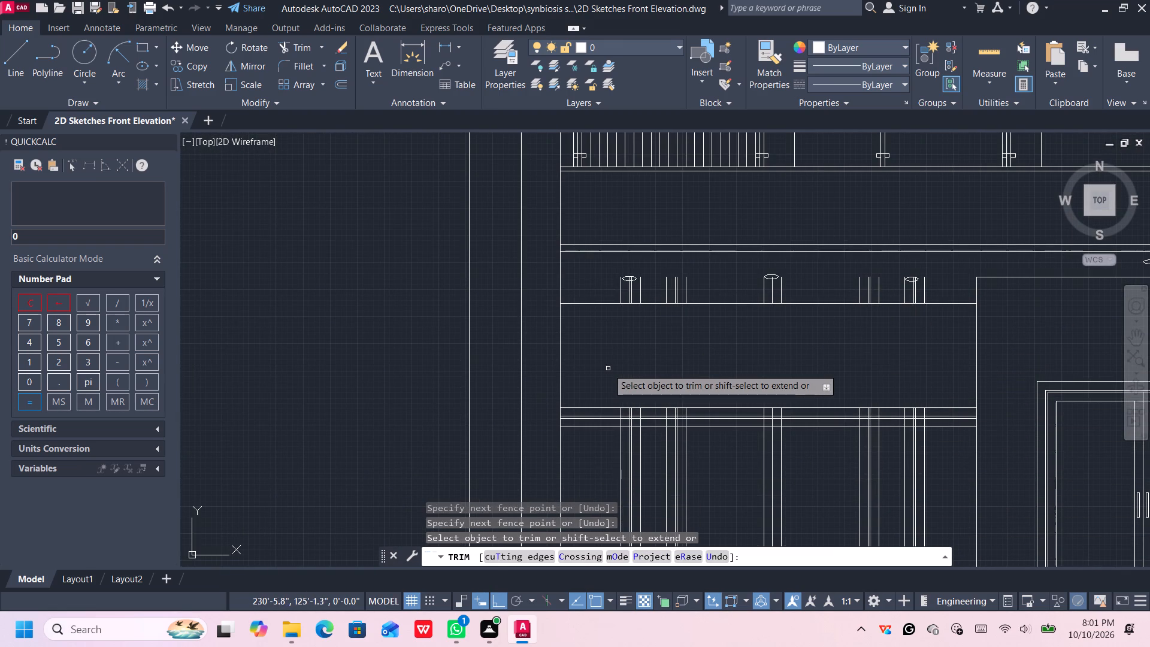
Trim the four top rail lines where they extend beyond the outermost vertical profile lines on both sides.
{"action": "left_click_drag", "start_coordinate": [945, 402], "coordinate": [945, 410]}
{"action": "left_click", "coordinate": [946, 445]}
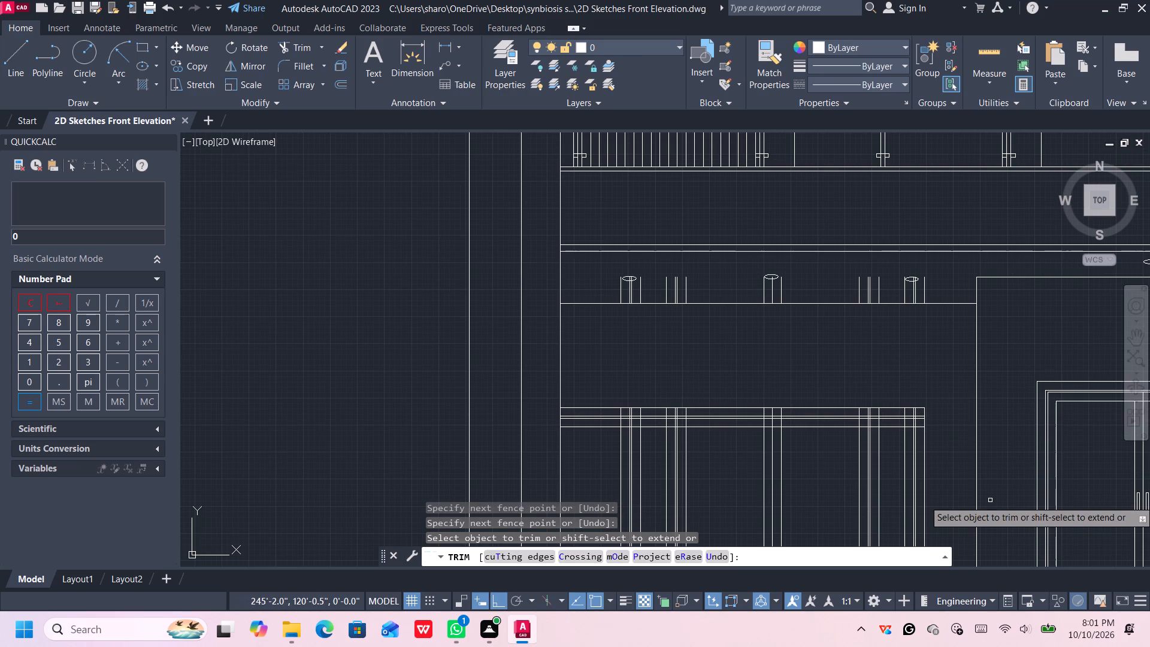
{"action": "left_click", "coordinate": [588, 385]}
{"action": "left_click", "coordinate": [588, 433]}
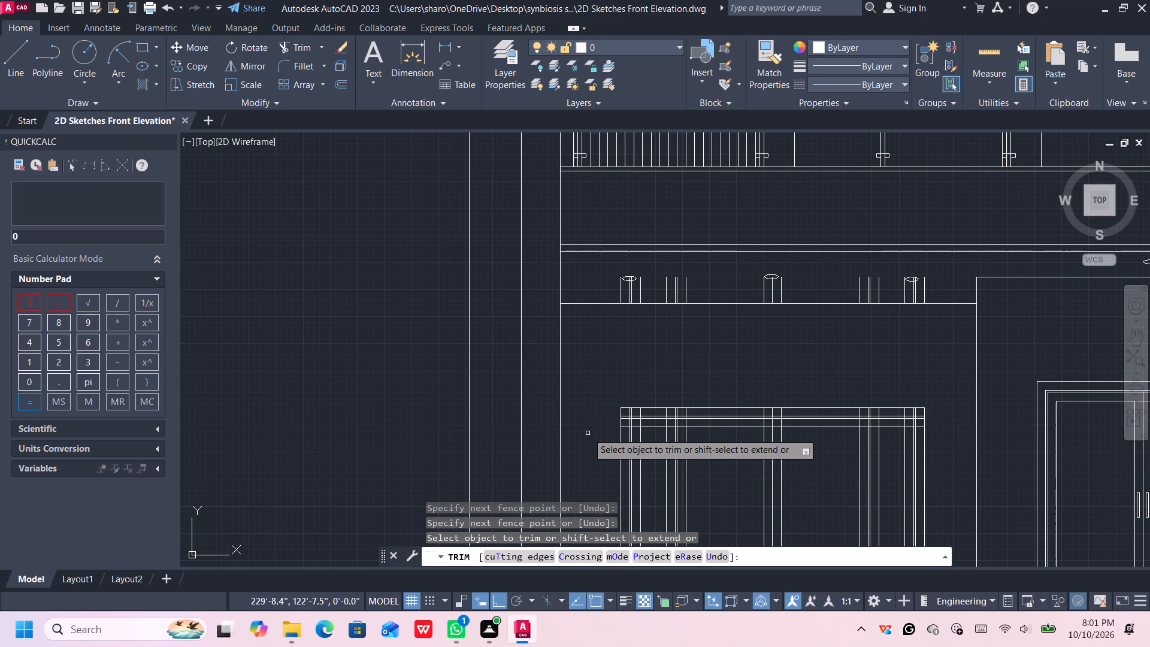
At the bay's upper-left frame corner, trim the second and third verticals above the second rail line, and the three lower rails left of the second vertical.
{"action": "scroll", "coordinate": [660, 356], "scroll_direction": "up", "scroll_amount": 1}
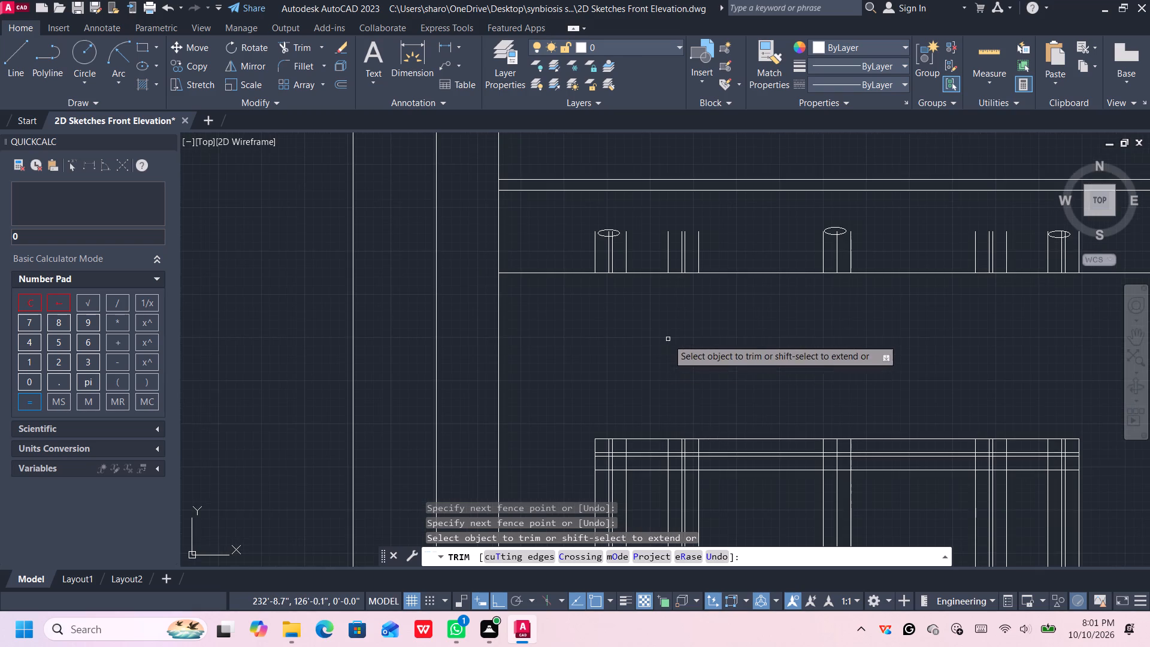
{"action": "middle_click_drag", "start_coordinate": [670, 331], "coordinate": [504, 400]}
{"action": "middle_click_drag", "start_coordinate": [535, 458], "coordinate": [545, 360]}
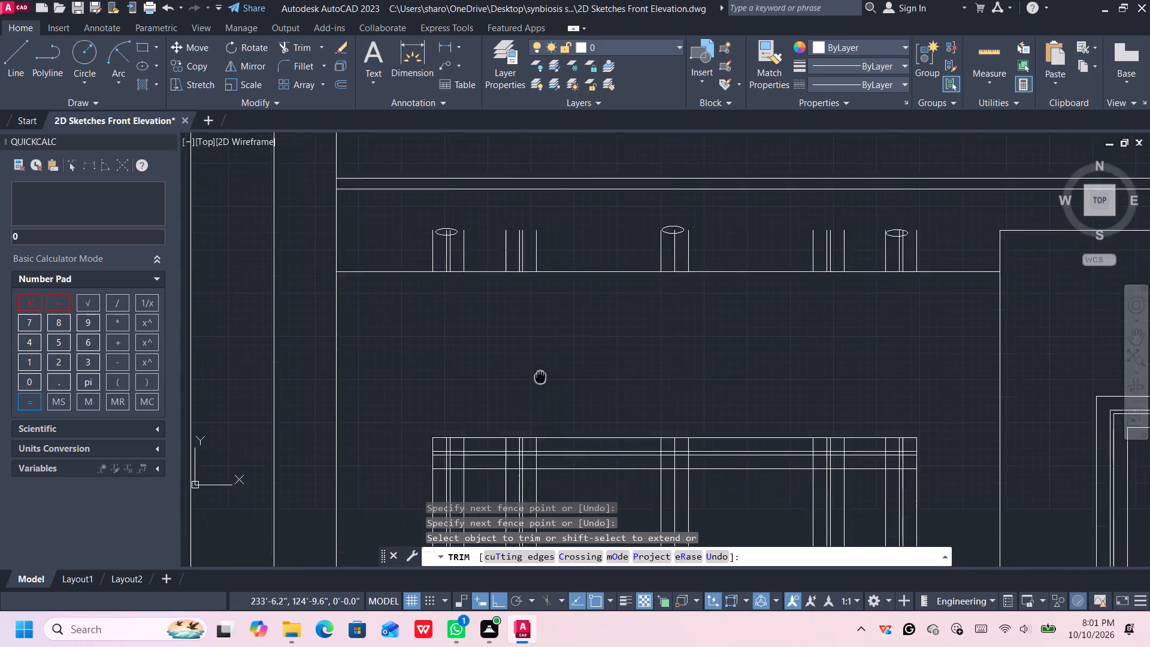
{"action": "middle_click_drag", "start_coordinate": [545, 360], "coordinate": [554, 328]}
{"action": "middle_click_drag", "start_coordinate": [540, 358], "coordinate": [545, 330]}
{"action": "scroll", "coordinate": [444, 346], "scroll_direction": "up", "scroll_amount": 1}
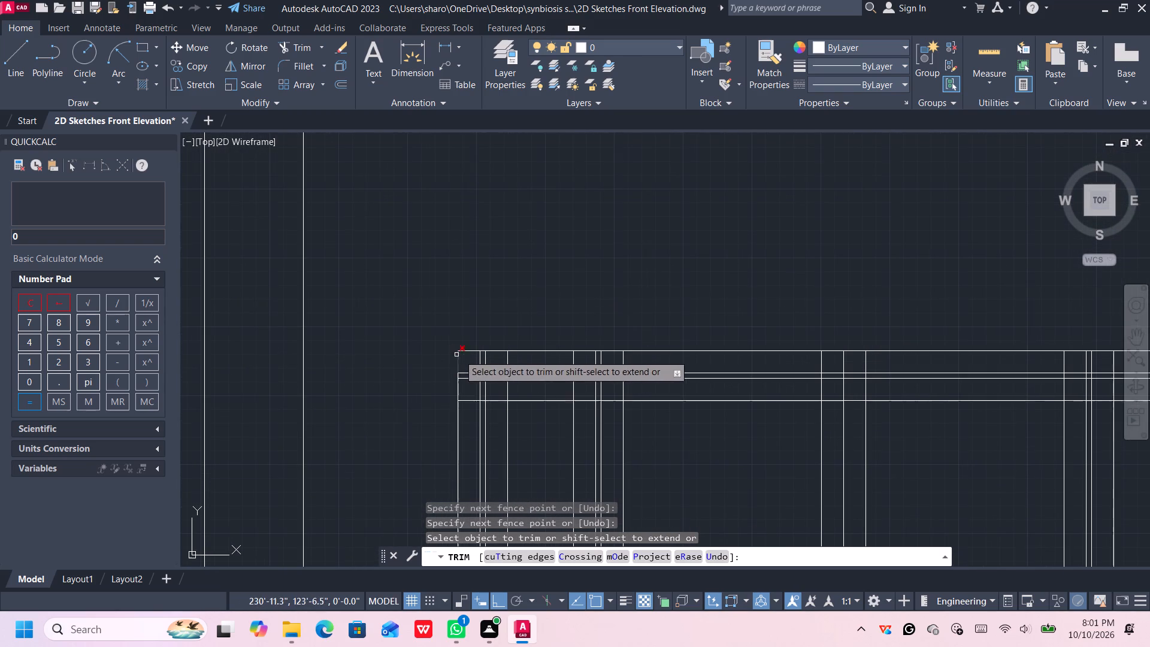
{"action": "scroll", "coordinate": [462, 374], "scroll_direction": "up", "scroll_amount": 1}
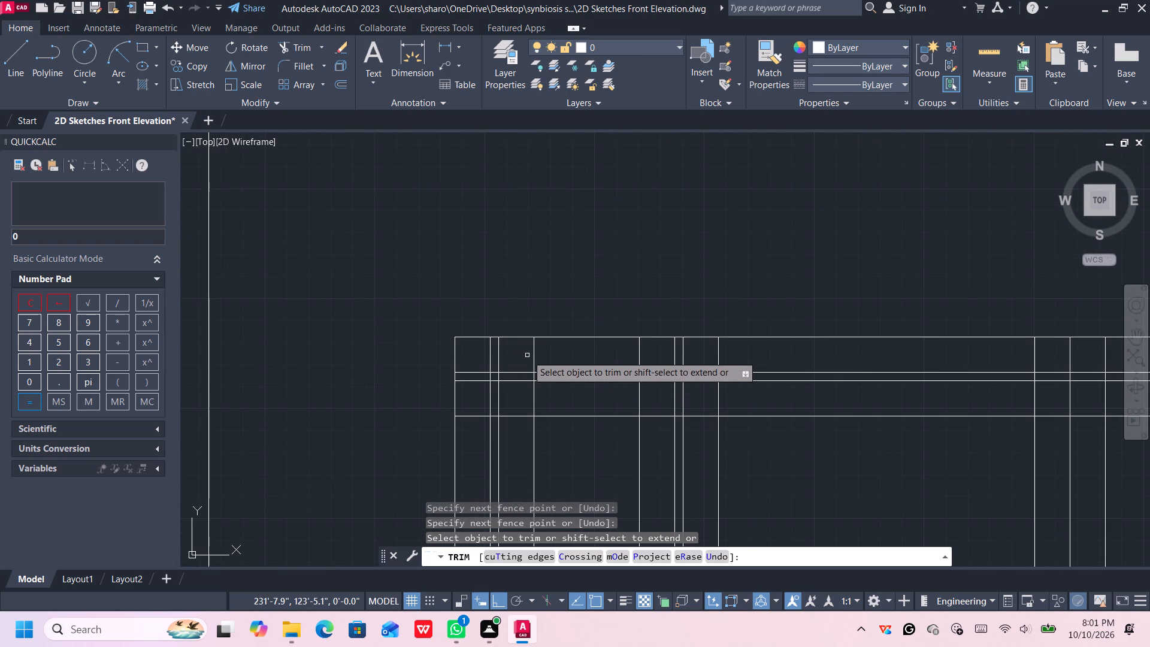
{"action": "left_click", "coordinate": [512, 355]}
{"action": "left_click", "coordinate": [485, 354]}
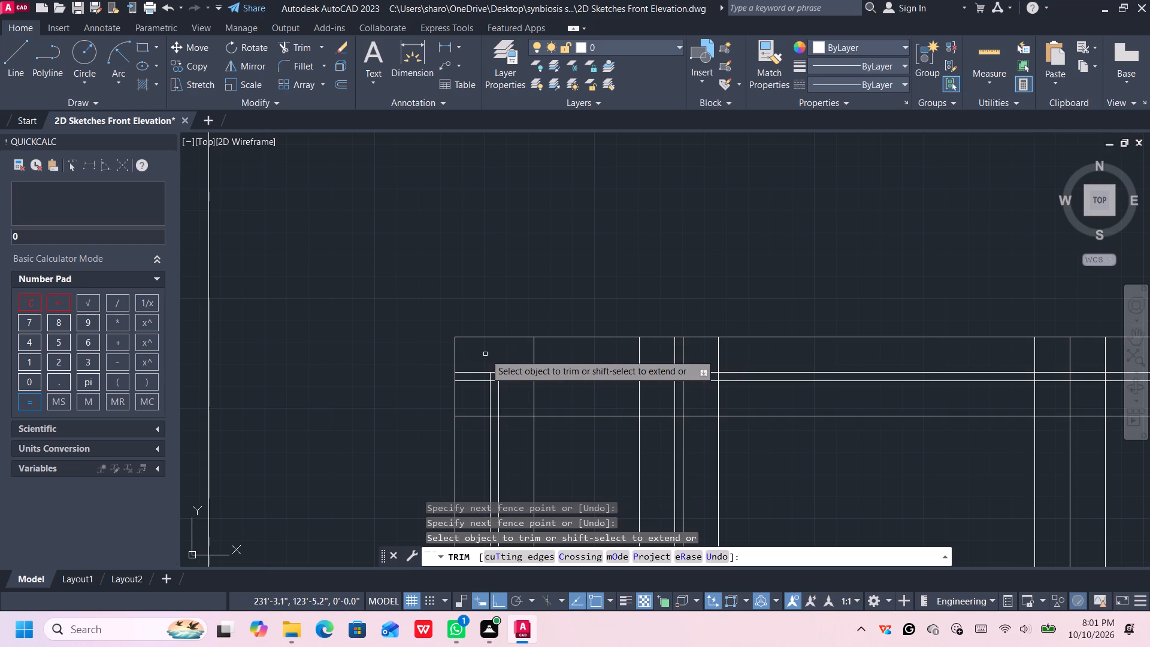
{"action": "left_click", "coordinate": [468, 368]}
{"action": "left_click", "coordinate": [470, 401]}
{"action": "left_click", "coordinate": [470, 410]}
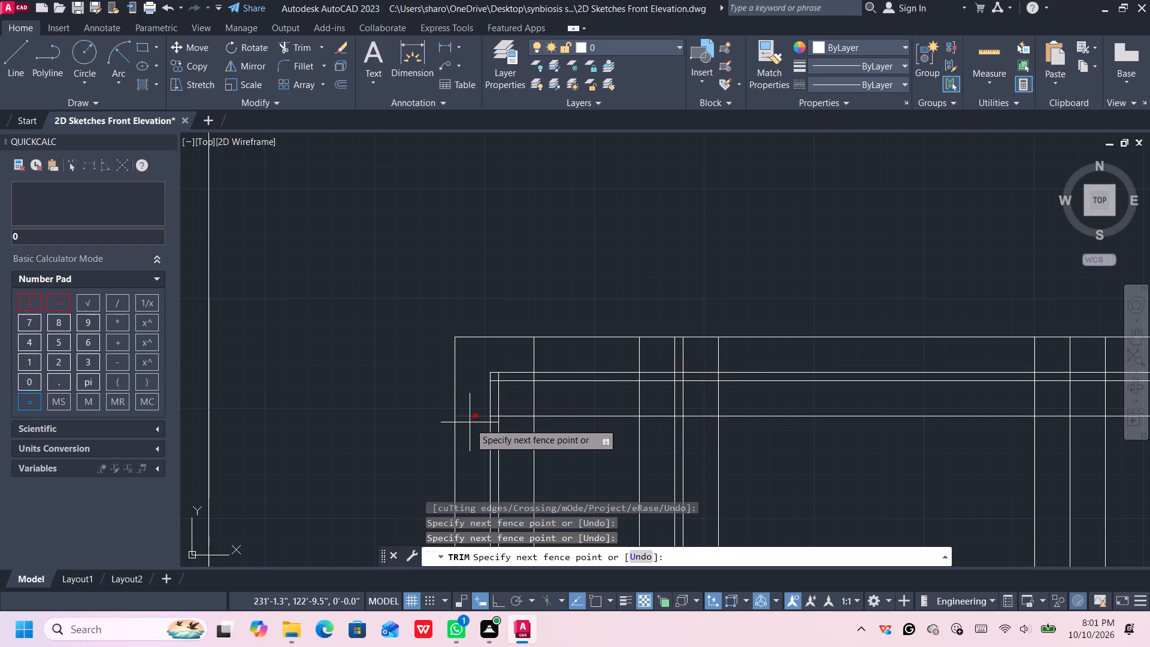
{"action": "left_click", "coordinate": [471, 424]}
Trim the two lower rails between the second and third verticals, and the third vertical's stub between the second and third rail lines.
{"action": "middle_click_drag", "start_coordinate": [470, 423], "coordinate": [459, 356]}
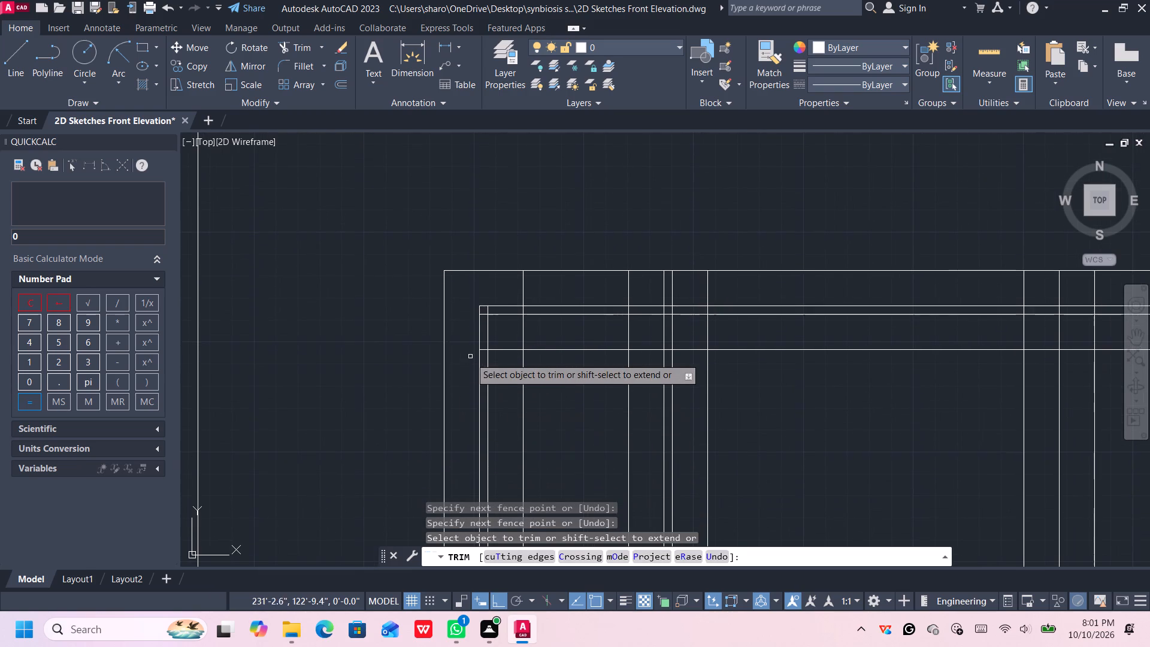
{"action": "scroll", "coordinate": [479, 350], "scroll_direction": "up", "scroll_amount": 1}
{"action": "left_click", "coordinate": [483, 352]}
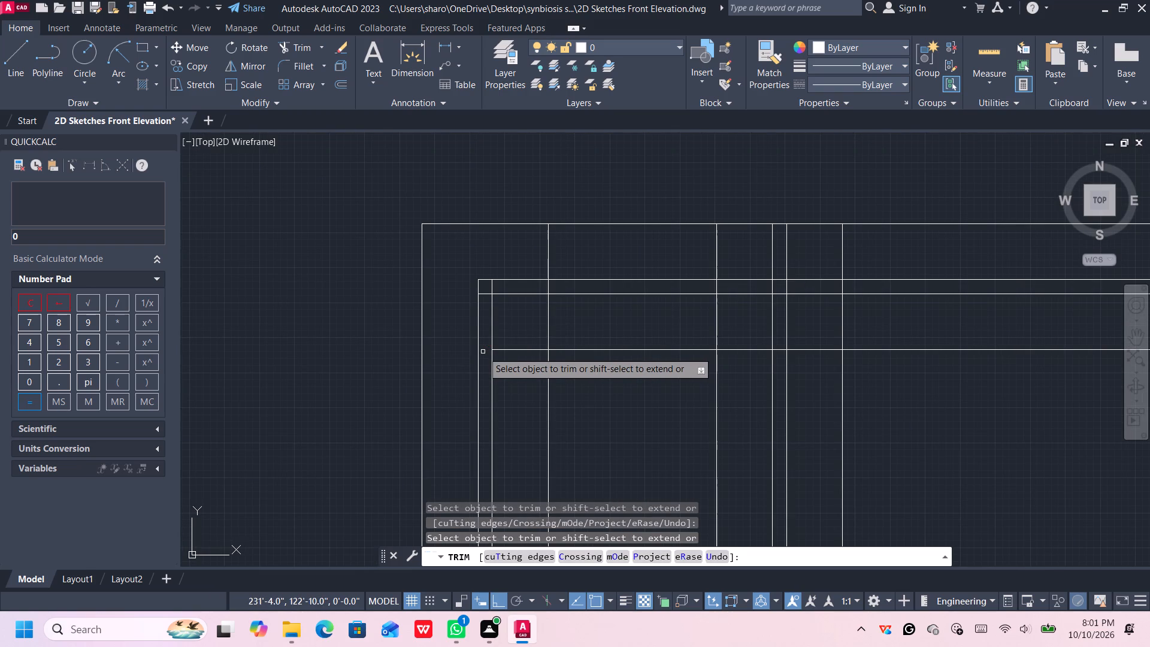
{"action": "scroll", "coordinate": [483, 351], "scroll_direction": "up", "scroll_amount": 4}
{"action": "middle_click_drag", "start_coordinate": [491, 297], "coordinate": [475, 499]}
{"action": "scroll", "coordinate": [476, 498], "scroll_direction": "up", "scroll_amount": 1}
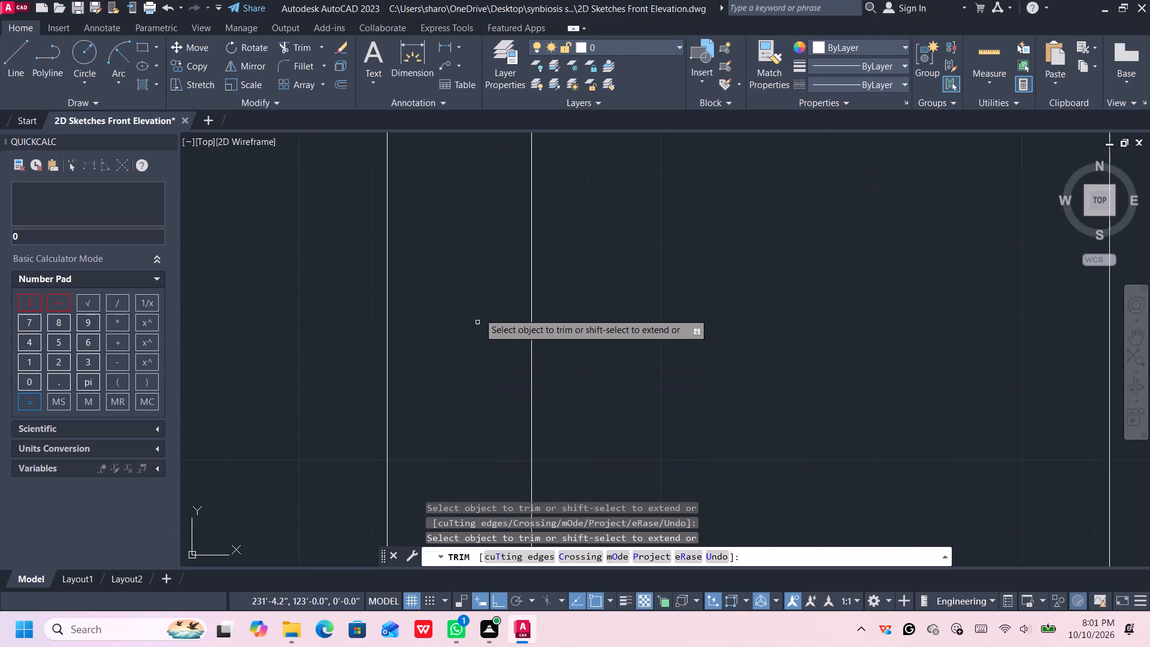
{"action": "scroll", "coordinate": [482, 300], "scroll_direction": "down", "scroll_amount": 2}
{"action": "scroll", "coordinate": [482, 301], "scroll_direction": "up", "scroll_amount": 2}
{"action": "middle_click_drag", "start_coordinate": [482, 305], "coordinate": [479, 448]}
{"action": "scroll", "coordinate": [482, 354], "scroll_direction": "down", "scroll_amount": 2}
{"action": "left_click", "coordinate": [483, 328]}
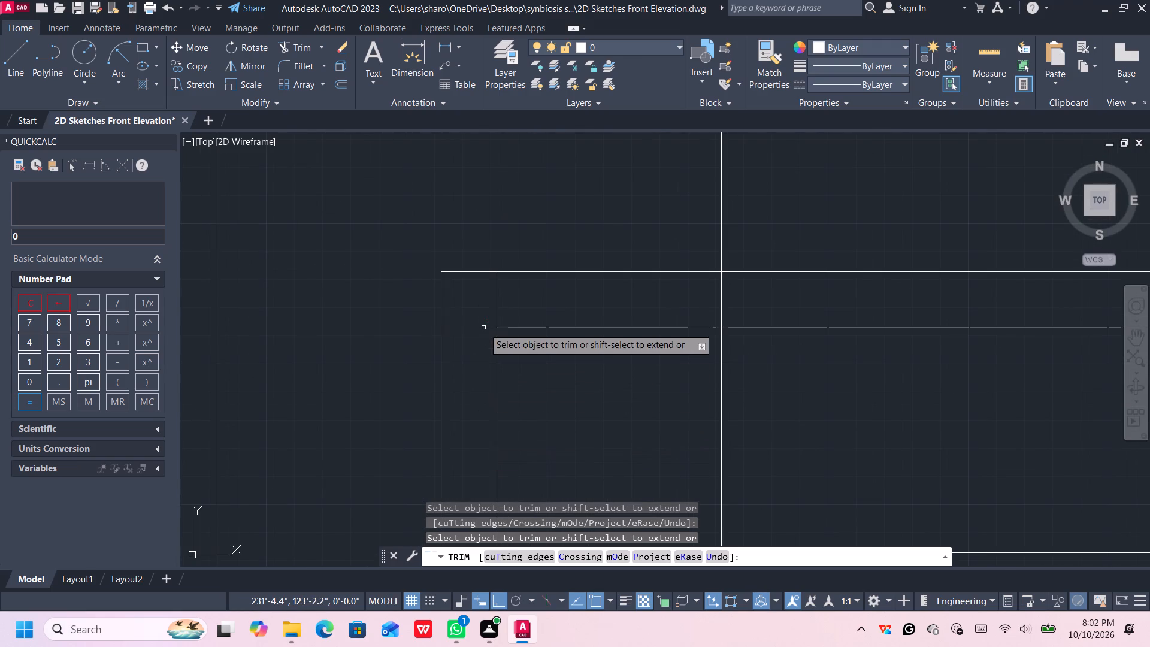
{"action": "left_click", "coordinate": [495, 310]}
Trim the fourth vertical line between the third and lowest rail lines, and the lowest rail's stub left of that vertical.
{"action": "scroll", "coordinate": [637, 325], "scroll_direction": "down", "scroll_amount": 5}
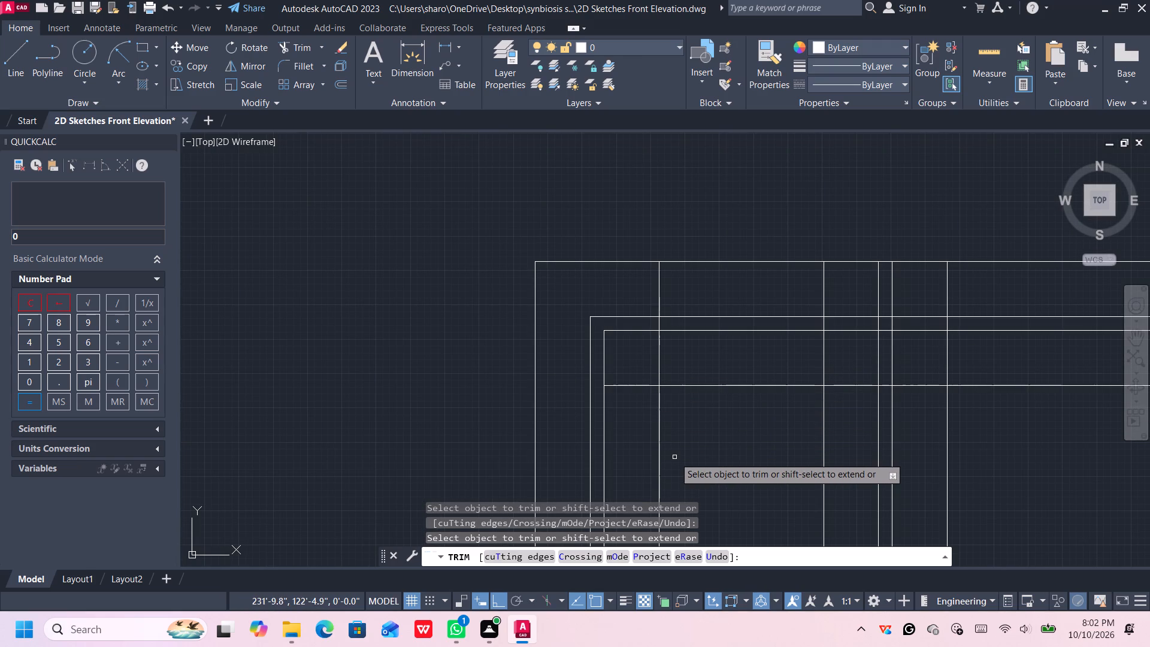
{"action": "scroll", "coordinate": [715, 416], "scroll_direction": "down", "scroll_amount": 1}
{"action": "middle_click_drag", "start_coordinate": [711, 427], "coordinate": [679, 383]}
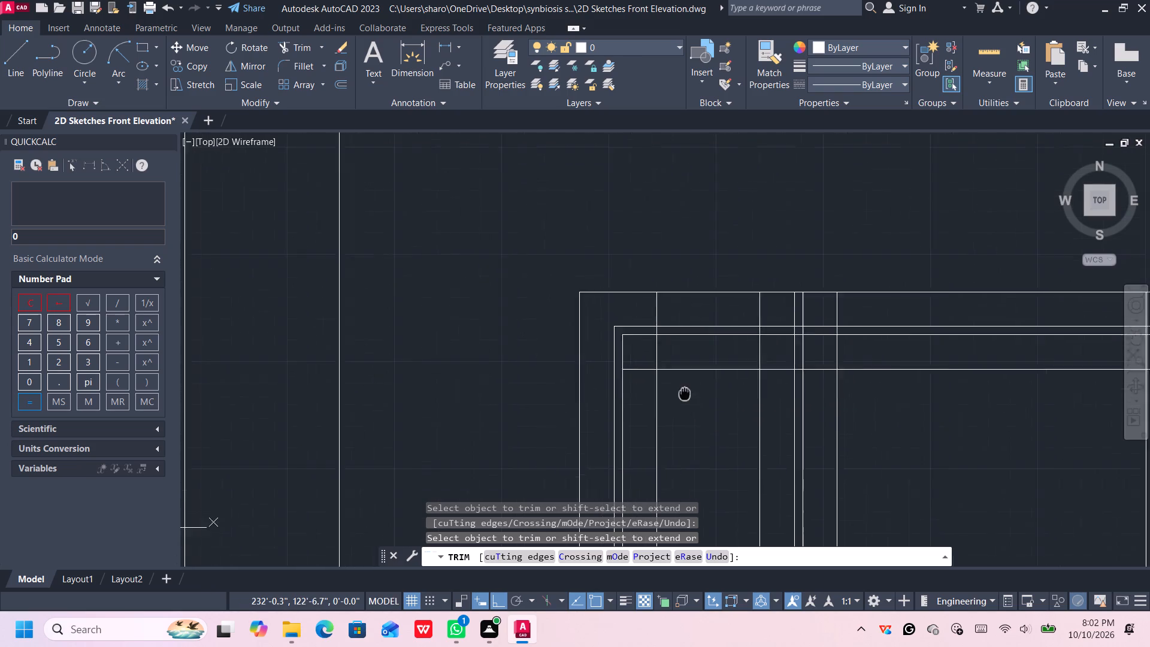
{"action": "middle_click_drag", "start_coordinate": [679, 383], "coordinate": [668, 367]}
{"action": "left_click", "coordinate": [648, 318]}
{"action": "left_click", "coordinate": [624, 325]}
{"action": "left_click_drag", "start_coordinate": [622, 326], "coordinate": [620, 337]}
{"action": "left_click", "coordinate": [617, 344]}
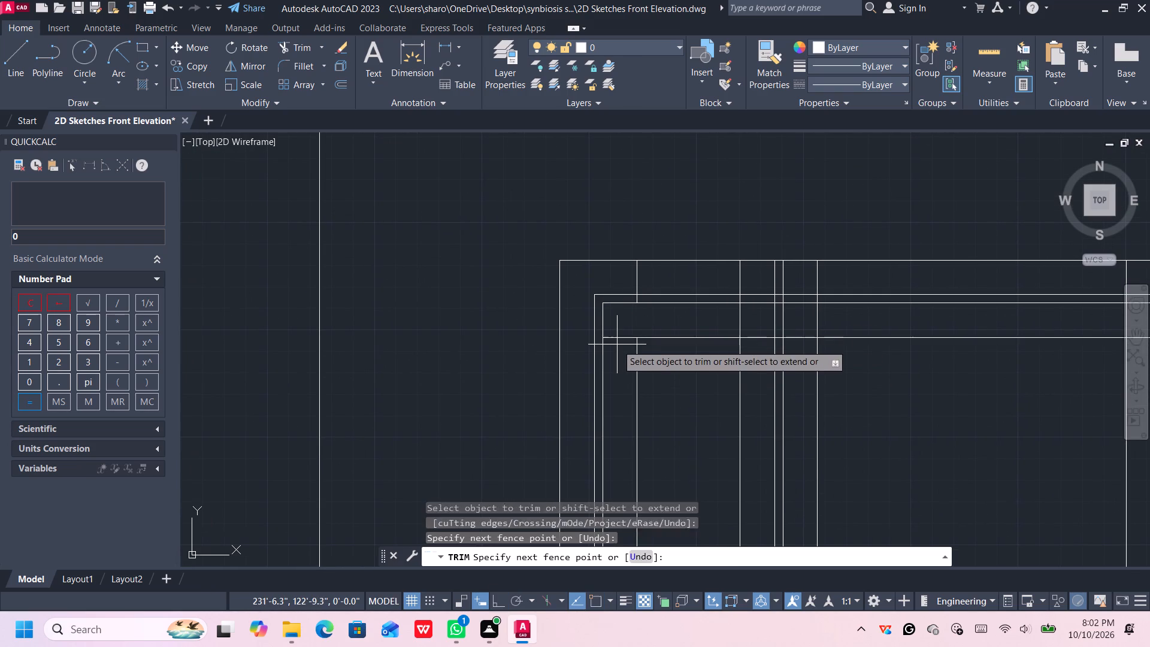
Trim the rest of the fourth vertical line between the topmost and third rail lines.
{"action": "left_click", "coordinate": [621, 329]}
{"action": "scroll", "coordinate": [652, 303], "scroll_direction": "up", "scroll_amount": 3}
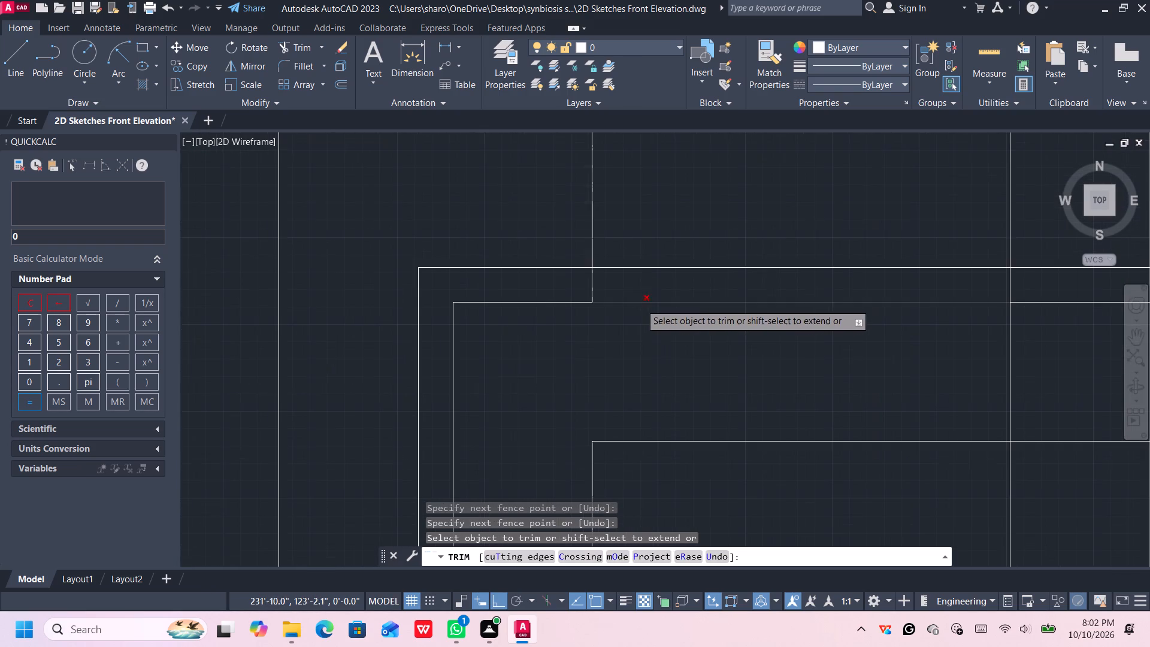
{"action": "left_click_drag", "start_coordinate": [608, 231], "coordinate": [583, 236]}
{"action": "left_click", "coordinate": [550, 238]}
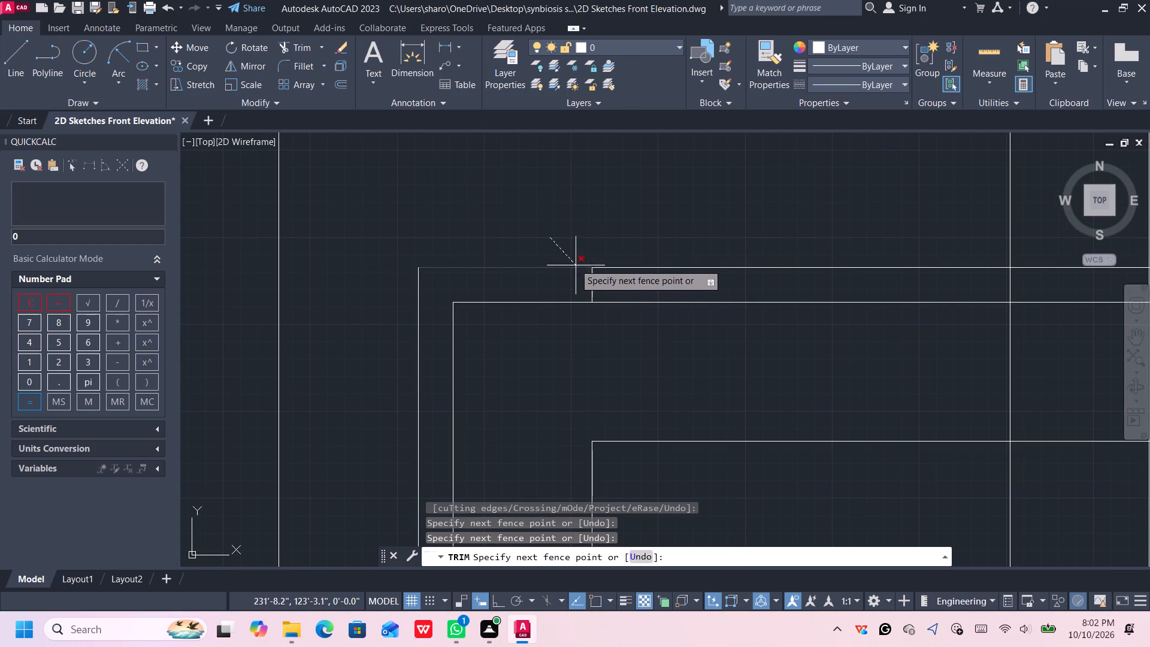
{"action": "left_click", "coordinate": [570, 244]}
{"action": "left_click", "coordinate": [601, 286]}
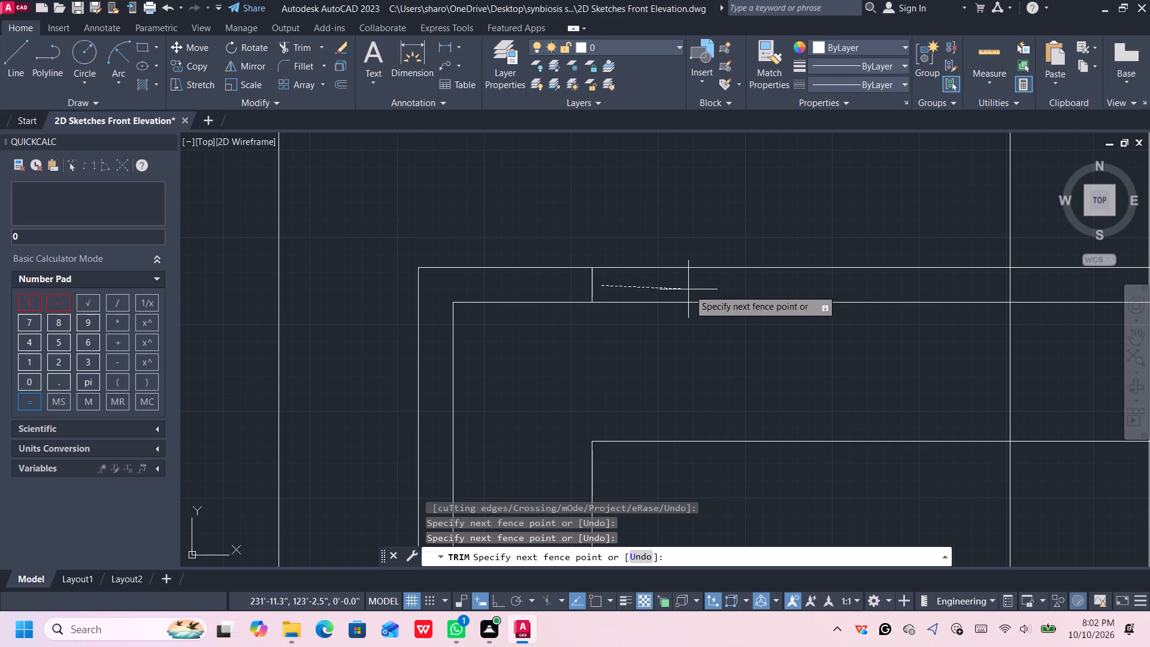
{"action": "scroll", "coordinate": [698, 296], "scroll_direction": "down", "scroll_amount": 2}
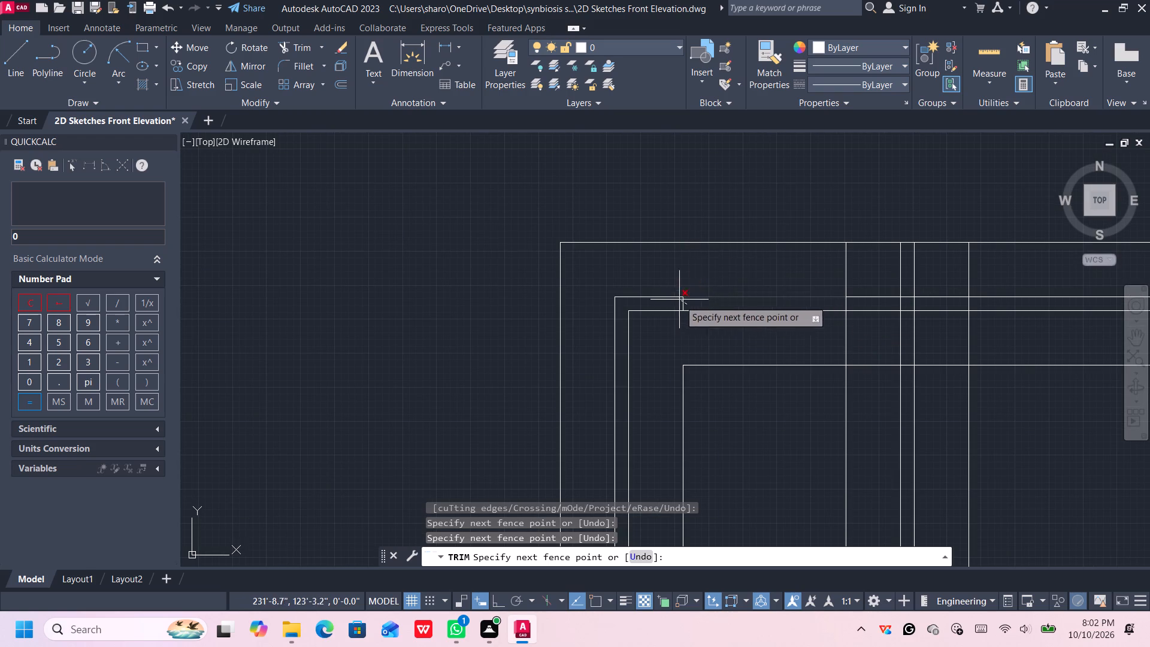
{"action": "left_click", "coordinate": [674, 305]}
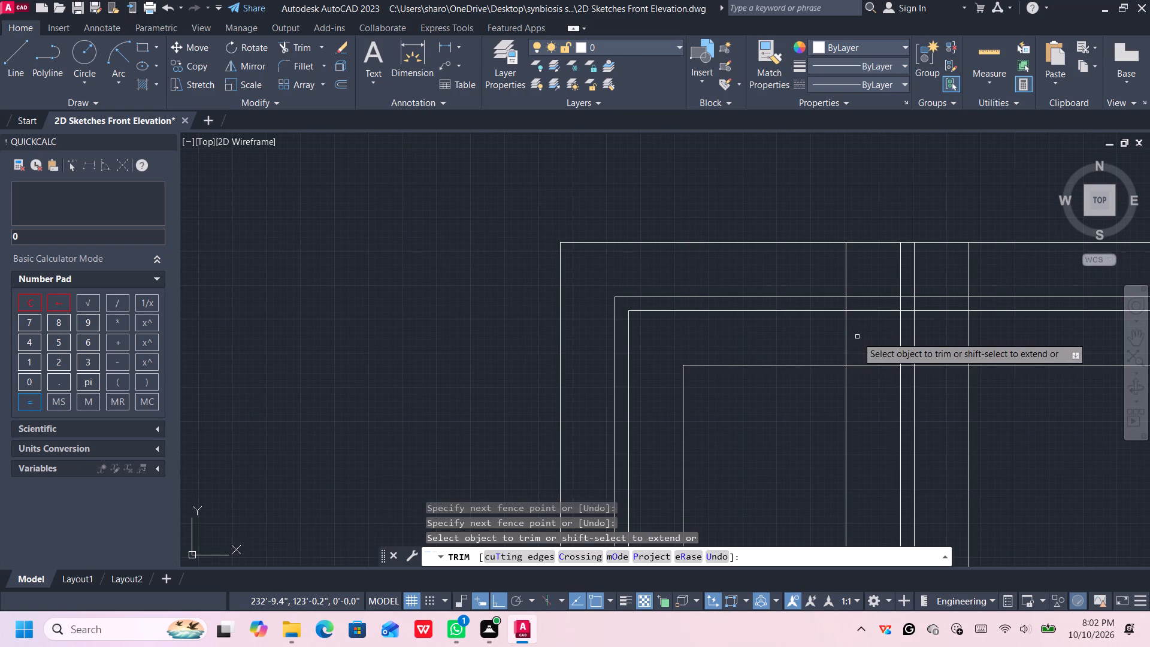
Trim the fifth vertical line above the lowest rail line, and the lowest rail segment between the fifth and sixth verticals.
{"action": "middle_click_drag", "start_coordinate": [861, 322], "coordinate": [669, 270]}
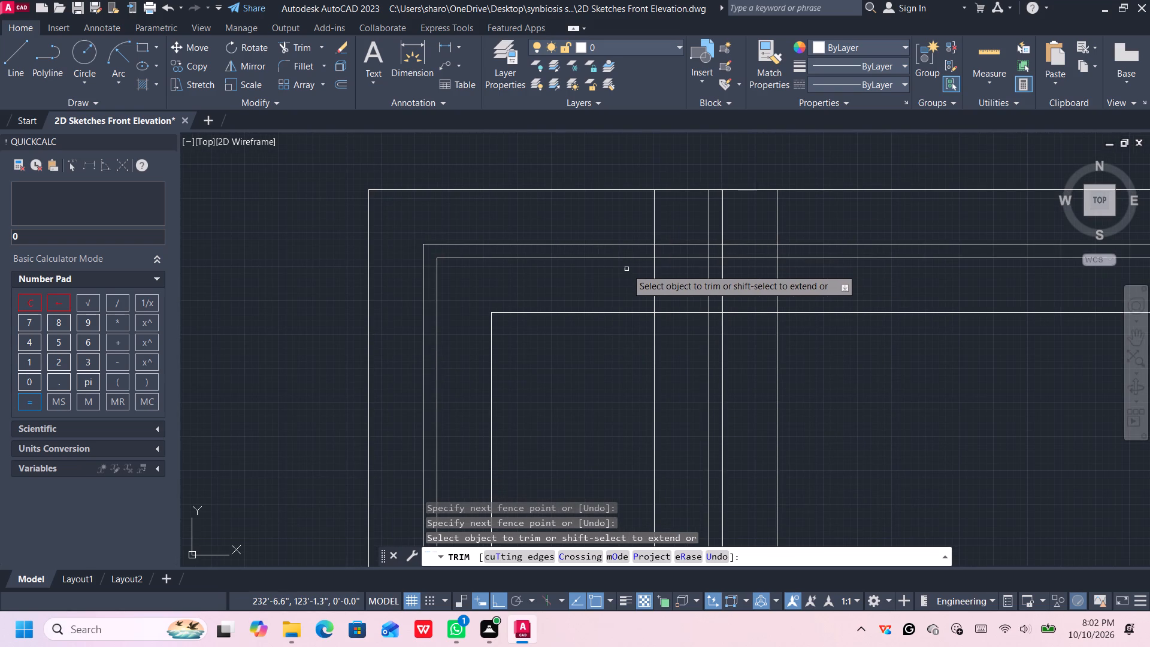
{"action": "left_click", "coordinate": [637, 272]}
{"action": "double_click", "coordinate": [686, 288]}
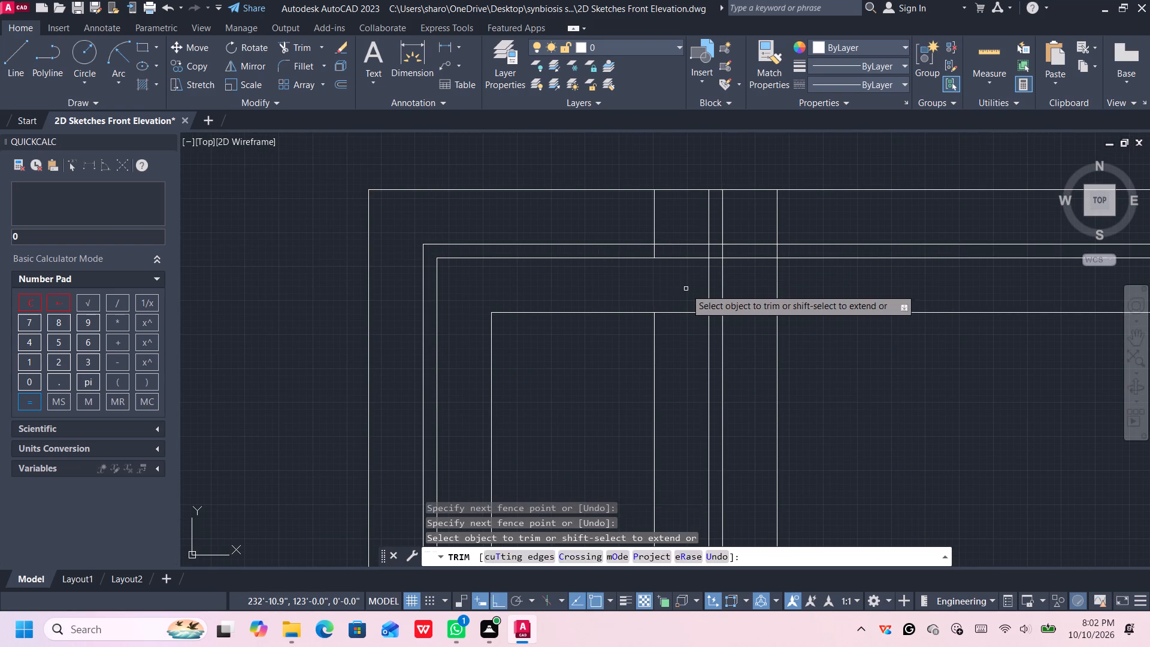
{"action": "left_click", "coordinate": [682, 321]}
{"action": "middle_click_drag", "start_coordinate": [680, 285], "coordinate": [660, 331]}
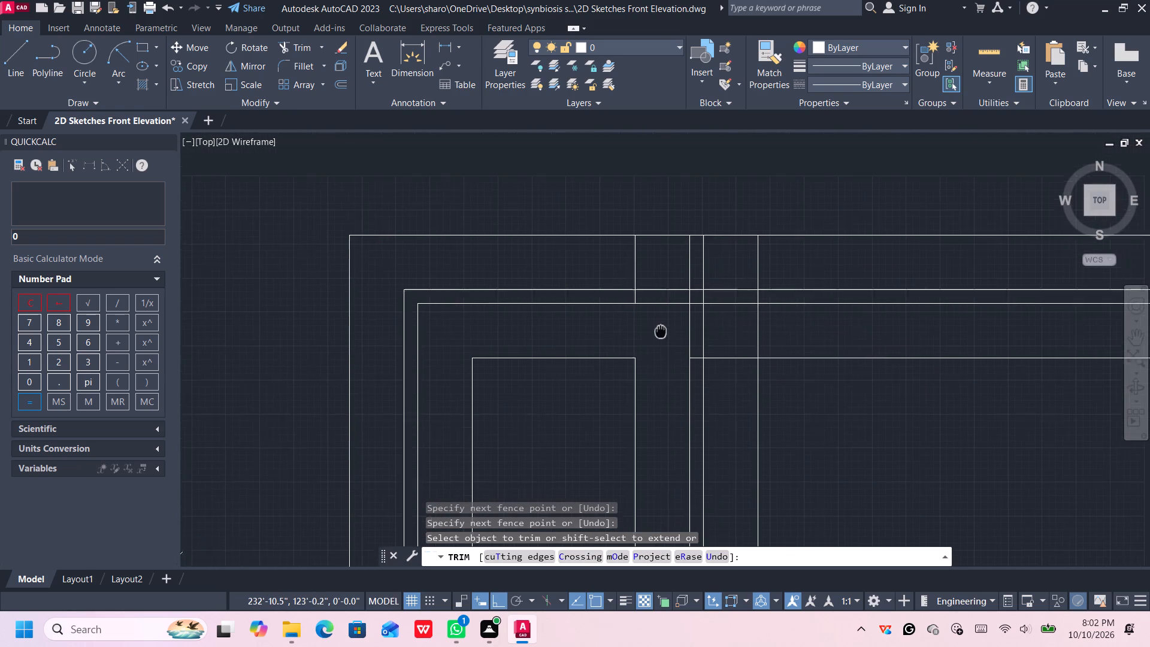
{"action": "middle_click_drag", "start_coordinate": [660, 331], "coordinate": [657, 335]}
{"action": "left_click", "coordinate": [650, 275]}
{"action": "left_click", "coordinate": [607, 276]}
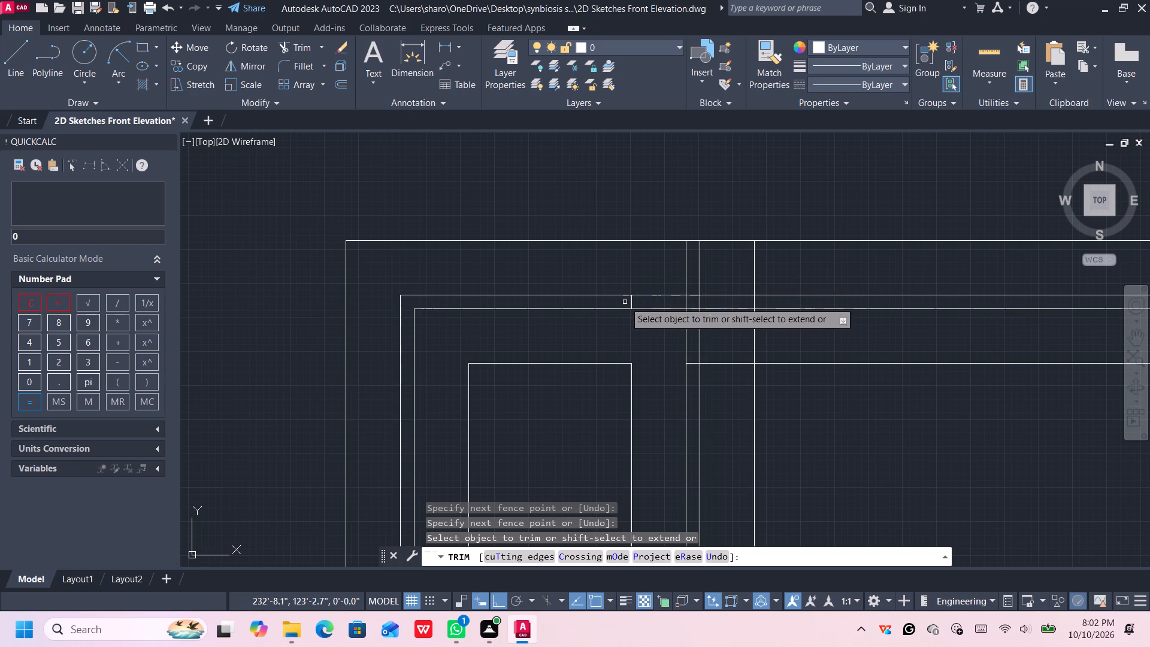
{"action": "scroll", "coordinate": [629, 295], "scroll_direction": "up", "scroll_amount": 1}
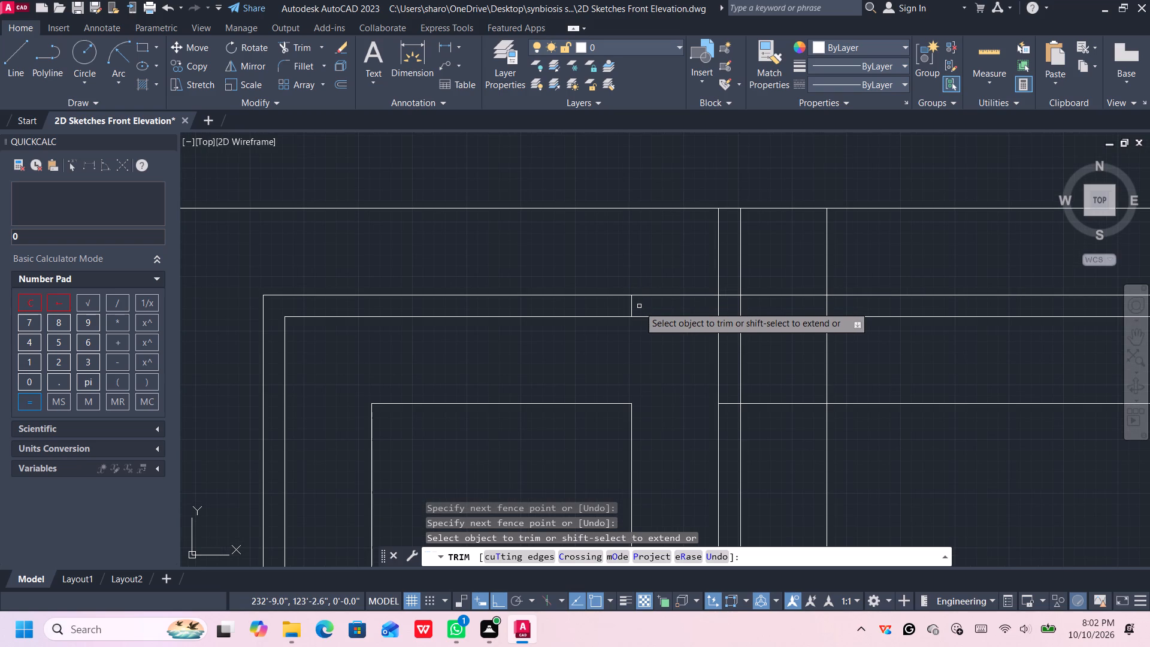
{"action": "left_click", "coordinate": [639, 306]}
{"action": "left_click", "coordinate": [627, 308]}
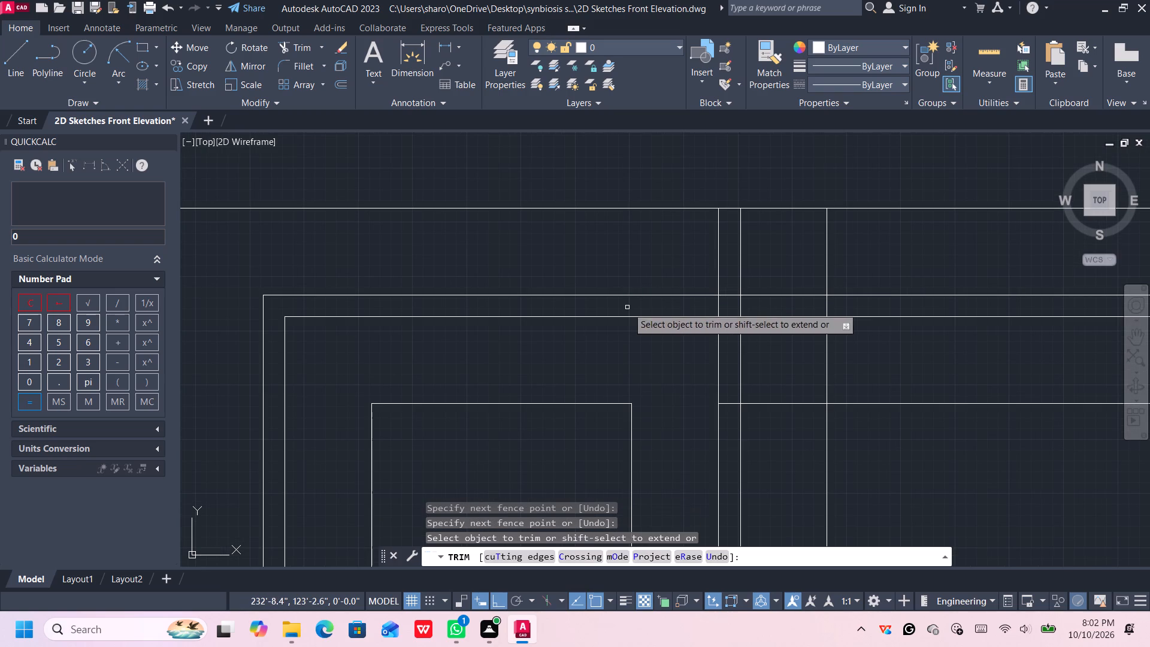
Trim all remaining inner vertical lines between the topmost and second rail lines, from the sixth vertical to the bay frame's right end.
{"action": "left_click", "coordinate": [761, 249]}
{"action": "left_click", "coordinate": [703, 255]}
{"action": "left_click", "coordinate": [848, 248]}
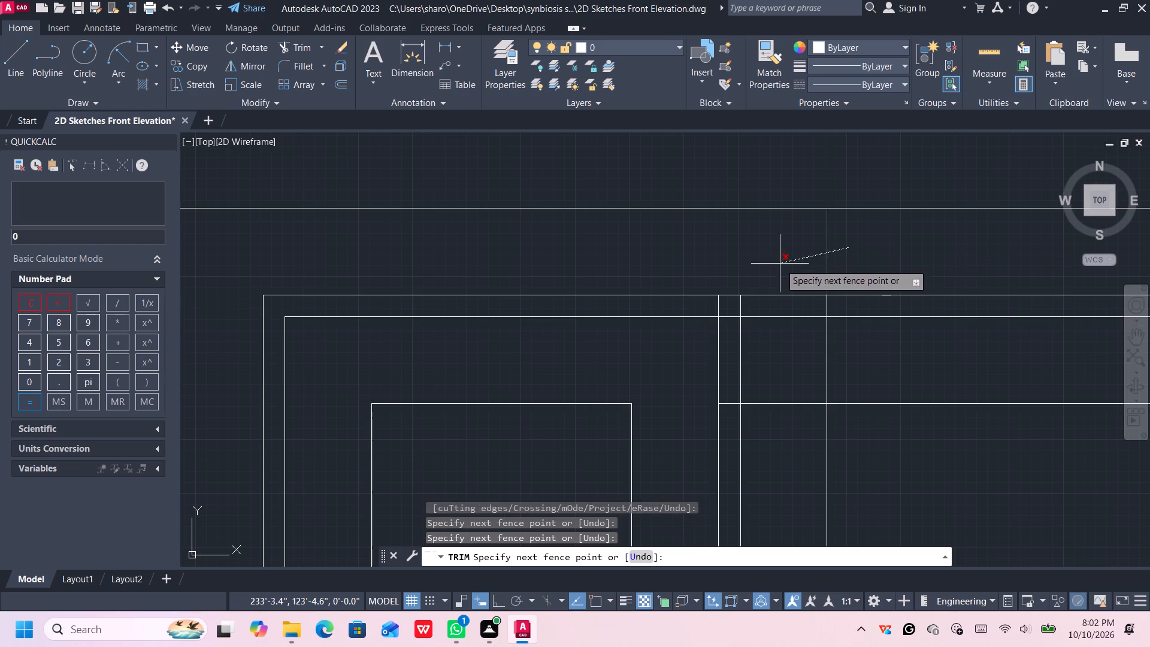
{"action": "left_click", "coordinate": [780, 264]}
{"action": "scroll", "coordinate": [780, 264], "scroll_direction": "down", "scroll_amount": 4}
{"action": "middle_click_drag", "start_coordinate": [863, 370], "coordinate": [850, 367]}
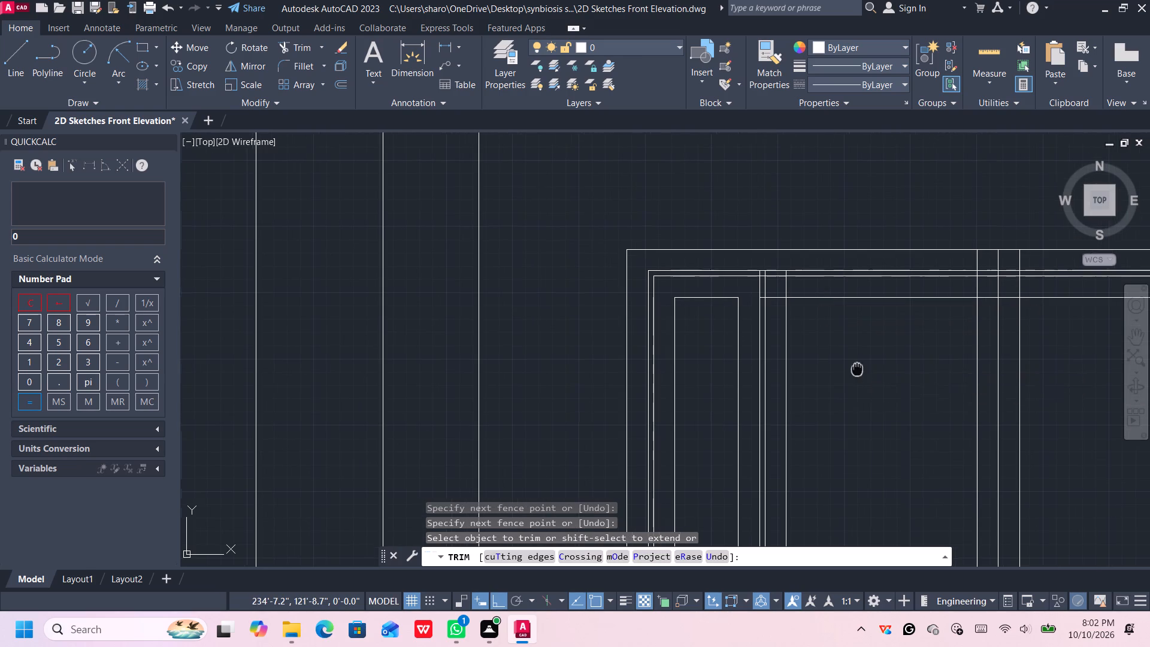
{"action": "middle_click_drag", "start_coordinate": [850, 367], "coordinate": [534, 404]}
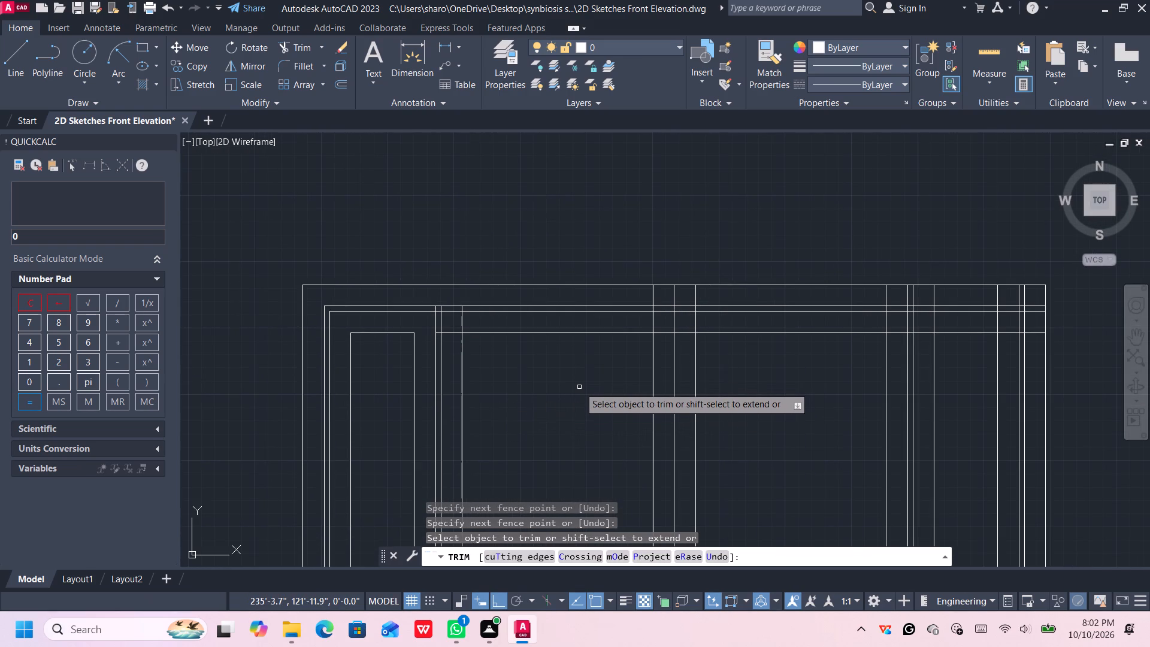
{"action": "left_click", "coordinate": [643, 297]}
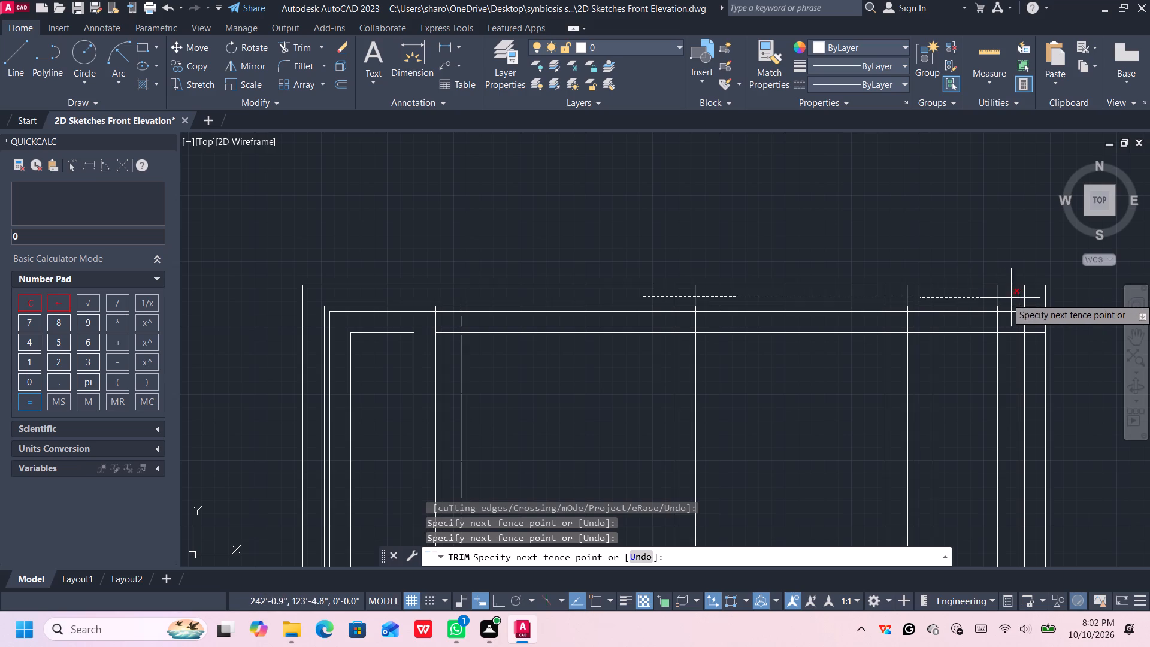
{"action": "left_click", "coordinate": [1029, 297]}
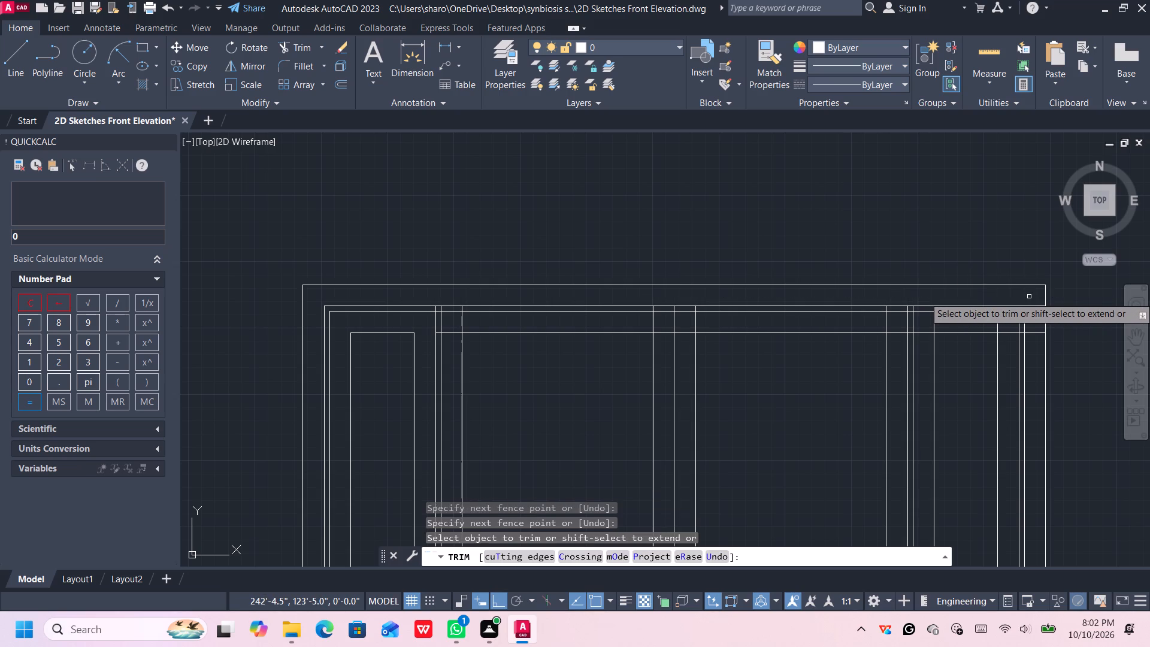
Trim the three lower rail lines between the last two vertical lines at the frame's right corner.
{"action": "left_click", "coordinate": [1029, 297]}
{"action": "left_click", "coordinate": [1033, 356]}
Trim the two upper rail lines between the close-set verticals beside the narrow left panel, and the adjacent inner vertical's stub between those rails.
{"action": "scroll", "coordinate": [1033, 356], "scroll_direction": "down", "scroll_amount": 1}
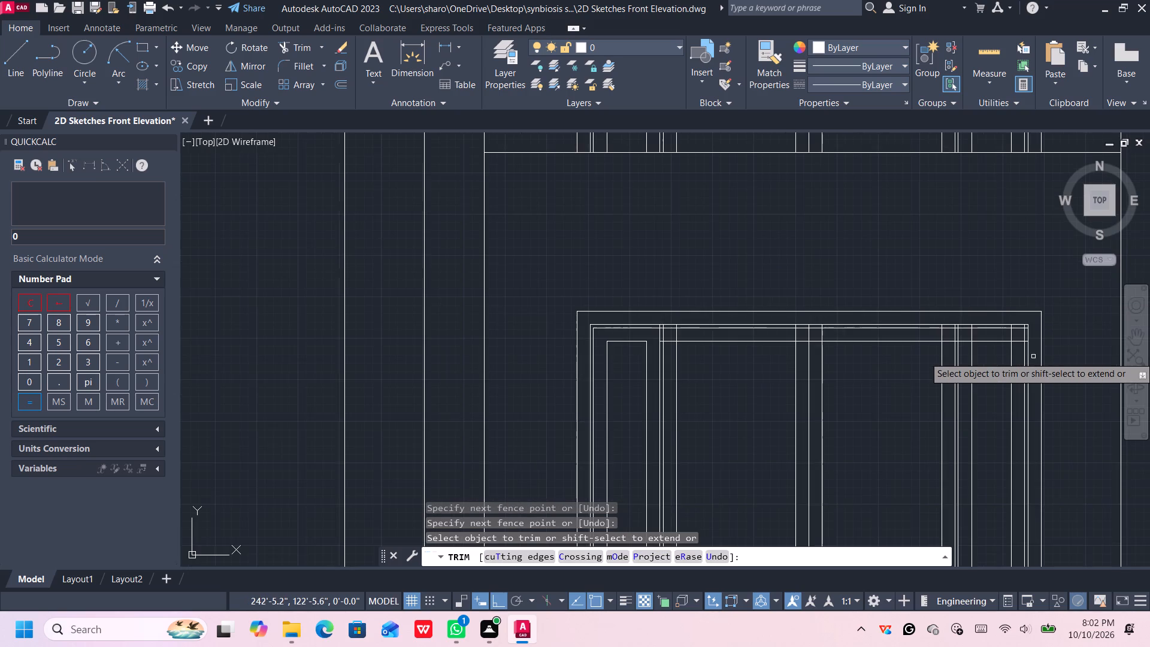
{"action": "middle_click_drag", "start_coordinate": [1031, 352], "coordinate": [1002, 205]}
{"action": "scroll", "coordinate": [1006, 403], "scroll_direction": "down", "scroll_amount": 2}
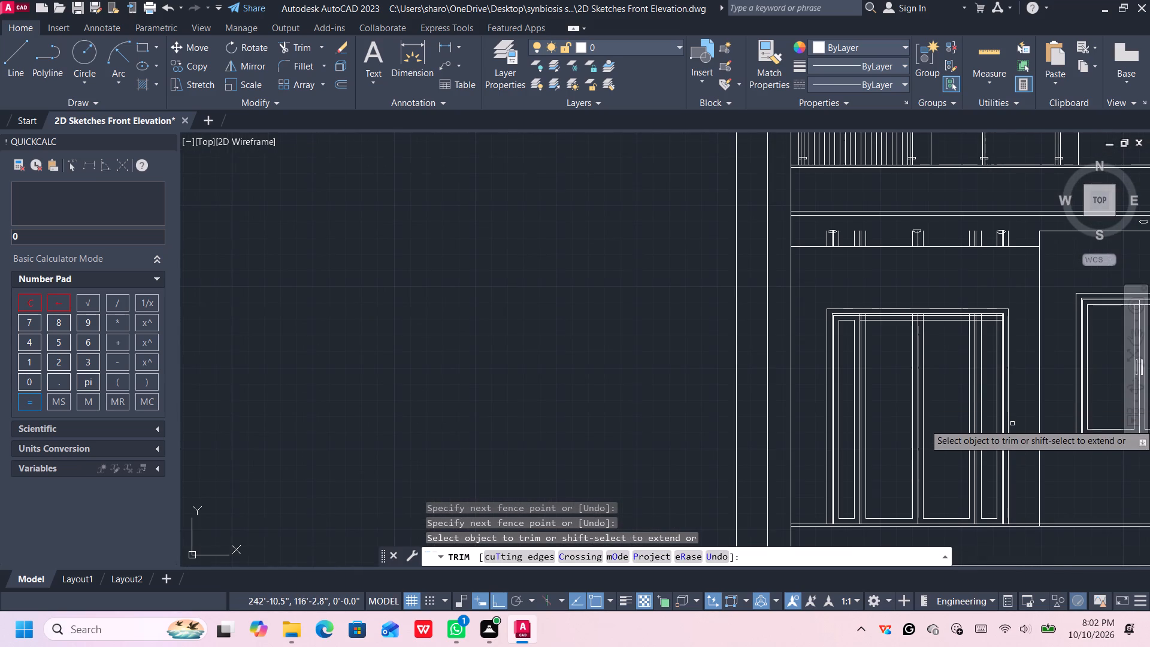
{"action": "middle_click_drag", "start_coordinate": [1012, 424], "coordinate": [934, 455]}
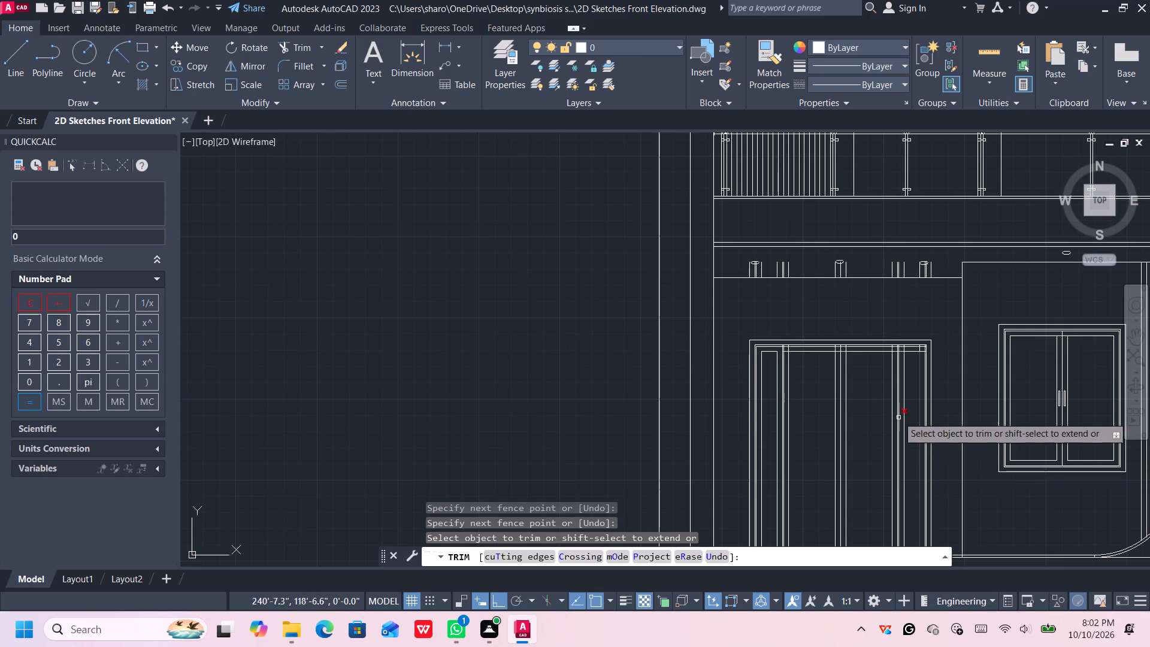
{"action": "scroll", "coordinate": [900, 364], "scroll_direction": "up", "scroll_amount": 3}
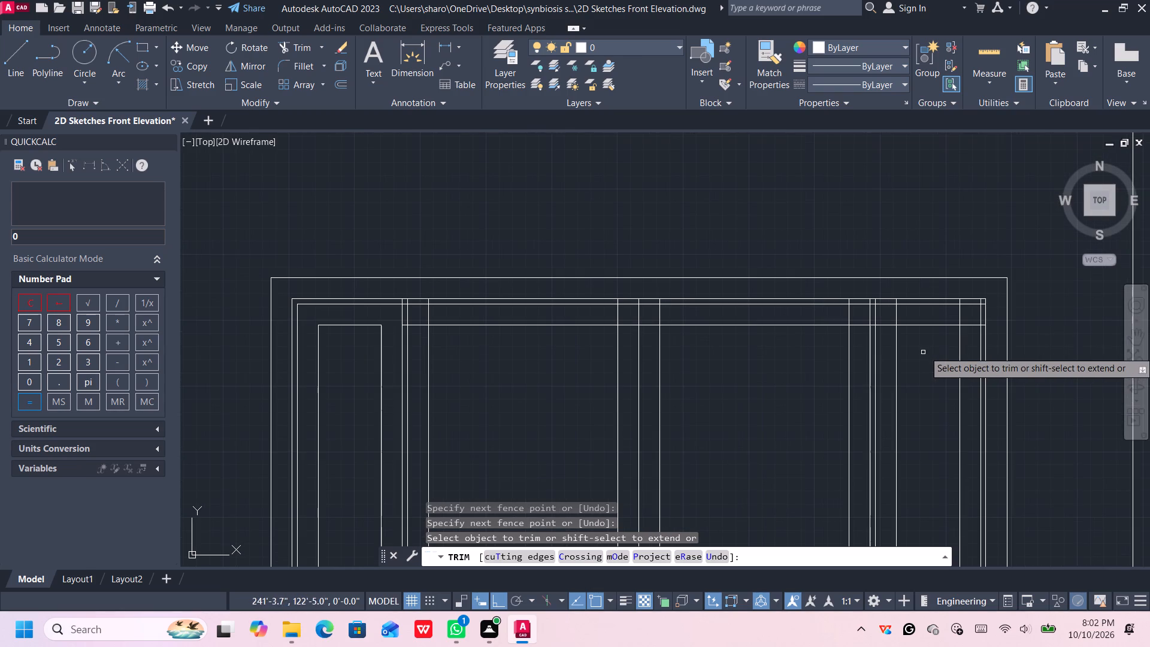
{"action": "scroll", "coordinate": [383, 303], "scroll_direction": "up", "scroll_amount": 2}
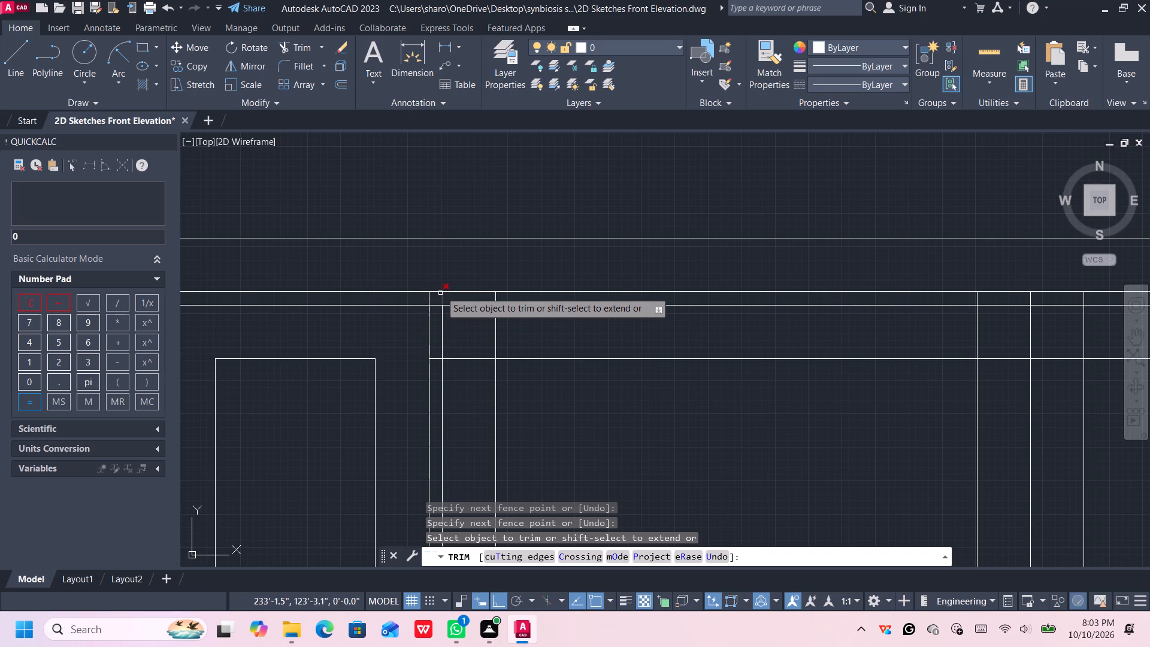
{"action": "scroll", "coordinate": [441, 291], "scroll_direction": "down", "scroll_amount": 3}
{"action": "scroll", "coordinate": [441, 297], "scroll_direction": "up", "scroll_amount": 3}
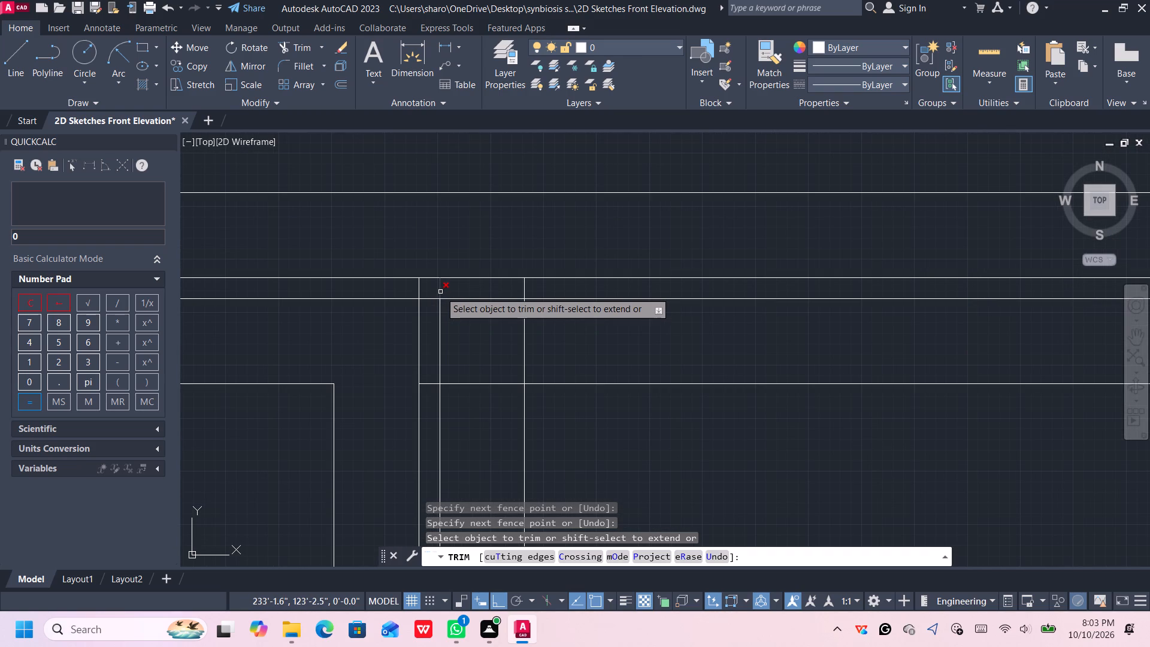
{"action": "scroll", "coordinate": [440, 292], "scroll_direction": "down", "scroll_amount": 1}
{"action": "scroll", "coordinate": [449, 318], "scroll_direction": "up", "scroll_amount": 1}
{"action": "scroll", "coordinate": [449, 318], "scroll_direction": "down", "scroll_amount": 2}
{"action": "middle_click_drag", "start_coordinate": [454, 322], "coordinate": [506, 334]}
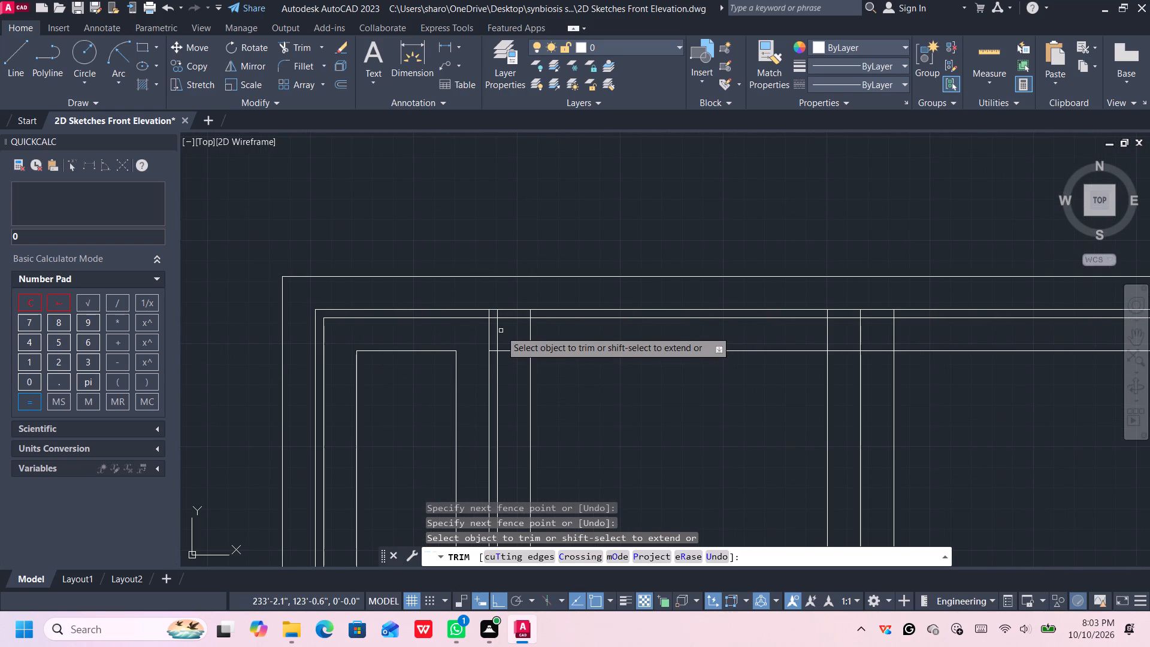
{"action": "scroll", "coordinate": [501, 331], "scroll_direction": "up", "scroll_amount": 1}
{"action": "left_click", "coordinate": [484, 290]}
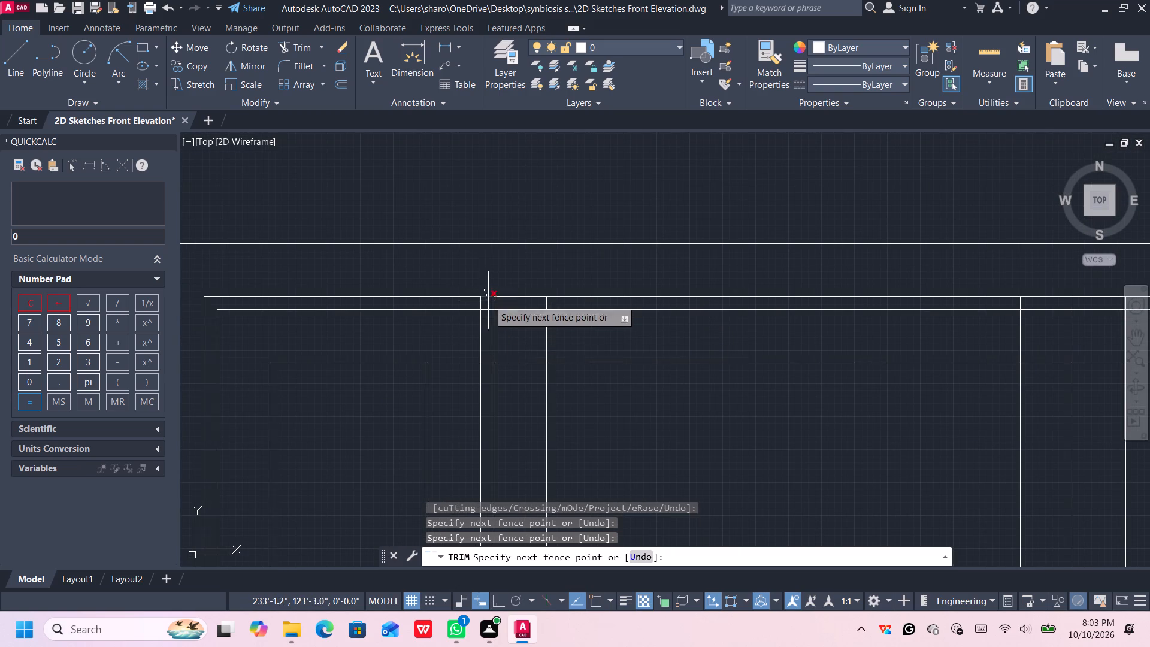
{"action": "left_click", "coordinate": [487, 313]}
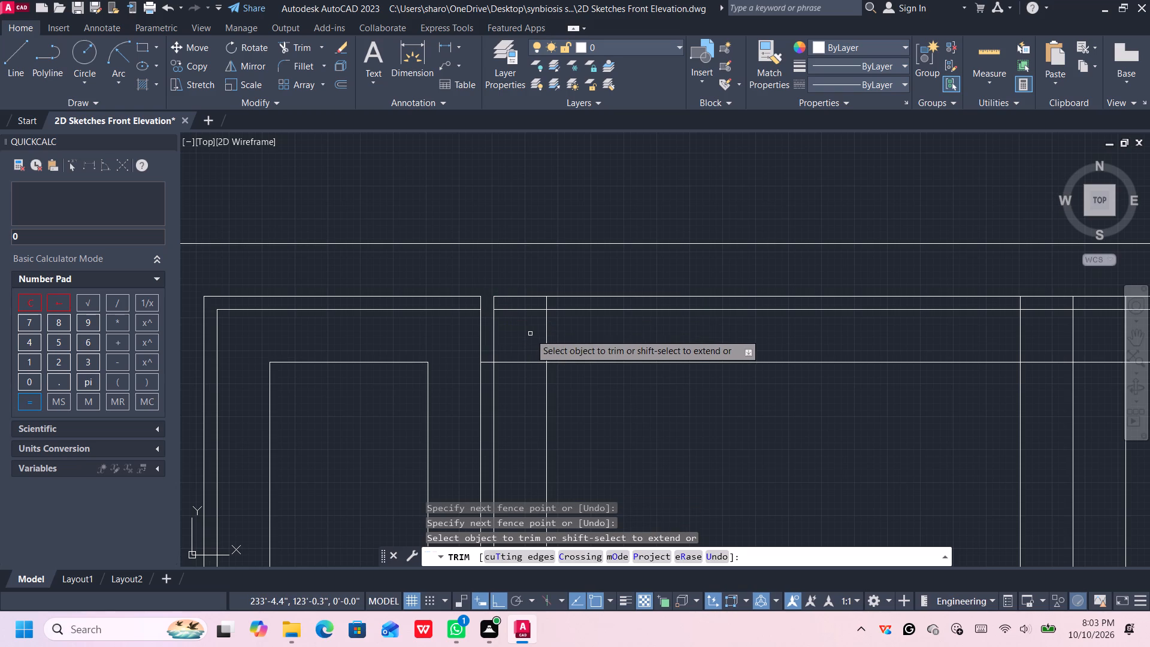
{"action": "left_click", "coordinate": [537, 302]}
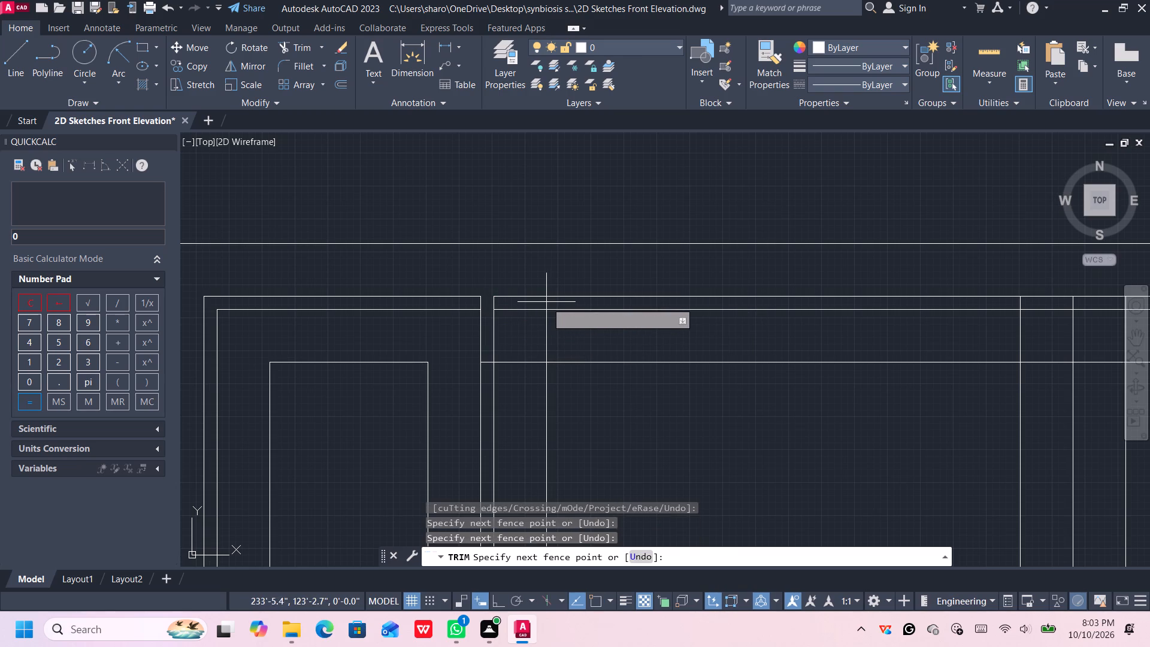
{"action": "left_click", "coordinate": [549, 303]}
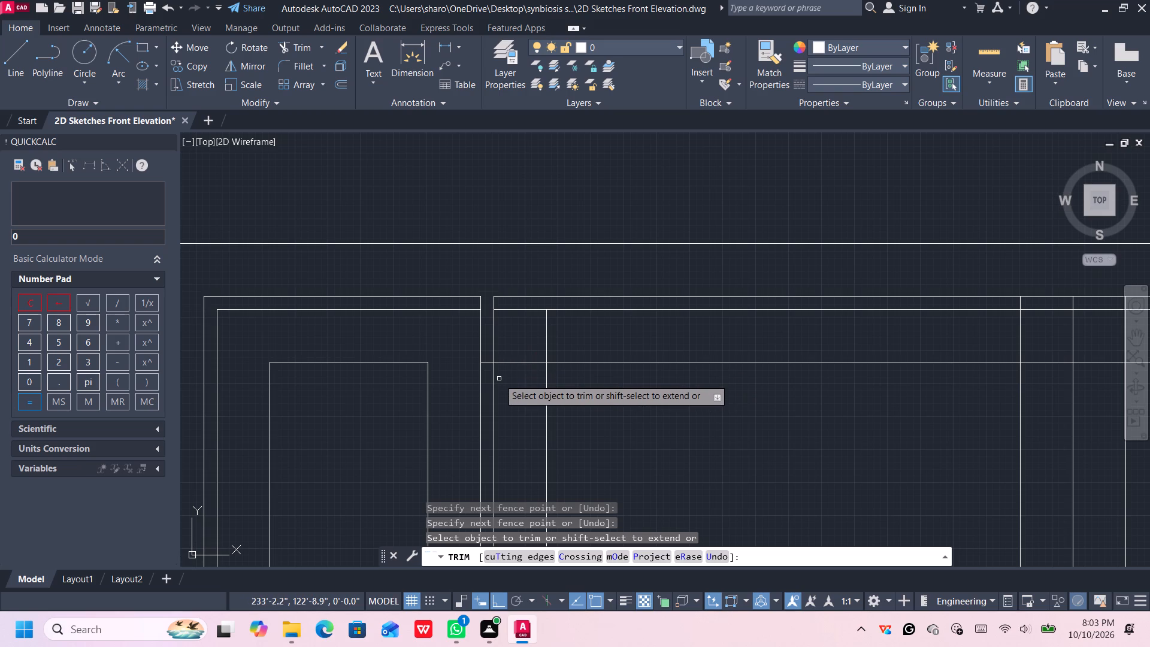
Trim the lowest rail line between the narrow left panel's divider and the adjacent inner vertical, and that vertical above the rail, forming the panel corner.
{"action": "scroll", "coordinate": [500, 377], "scroll_direction": "up", "scroll_amount": 1}
{"action": "left_click", "coordinate": [477, 347]}
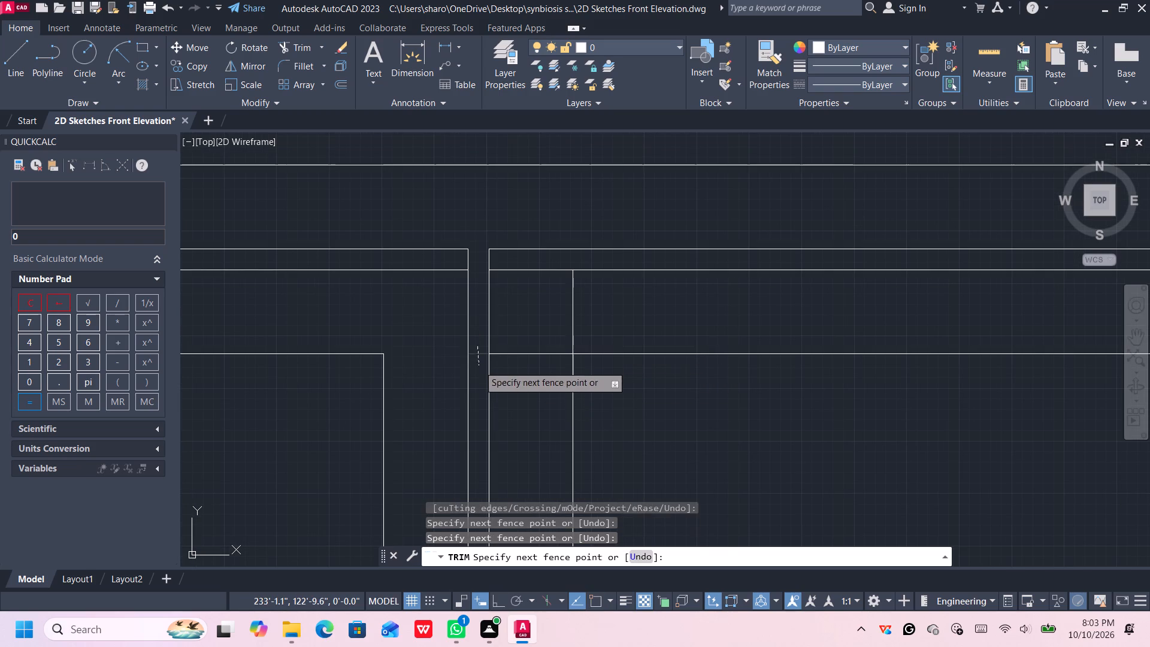
{"action": "left_click", "coordinate": [479, 365]}
{"action": "left_click", "coordinate": [528, 340]}
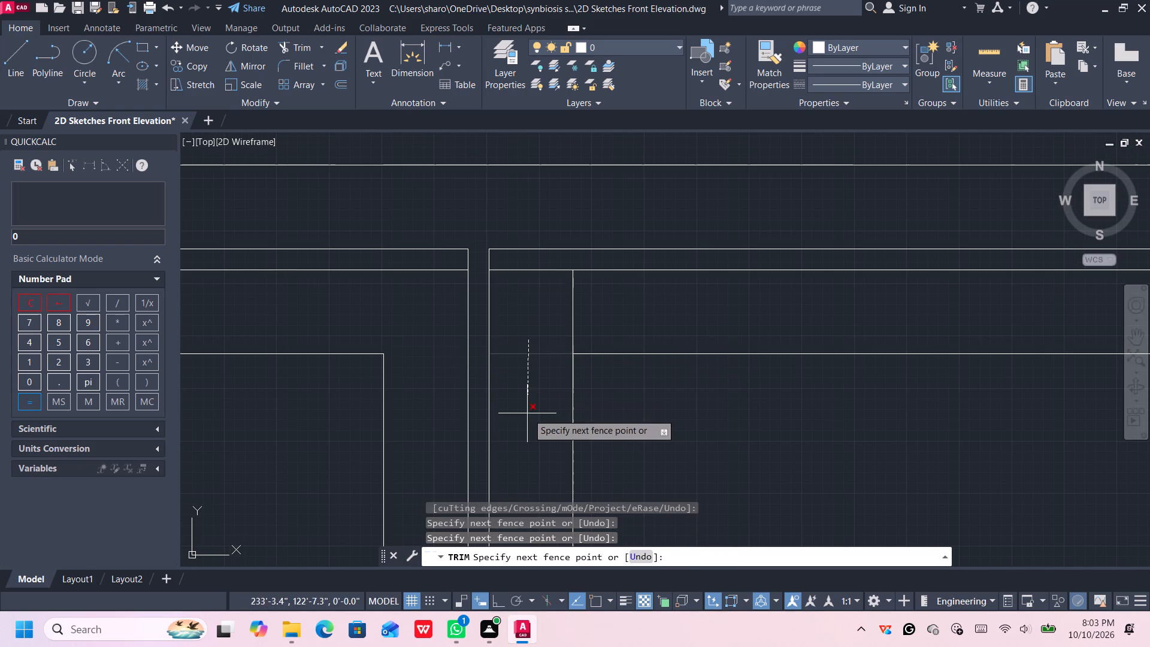
{"action": "left_click", "coordinate": [528, 413]}
{"action": "left_click", "coordinate": [591, 313]}
{"action": "left_click", "coordinate": [552, 320]}
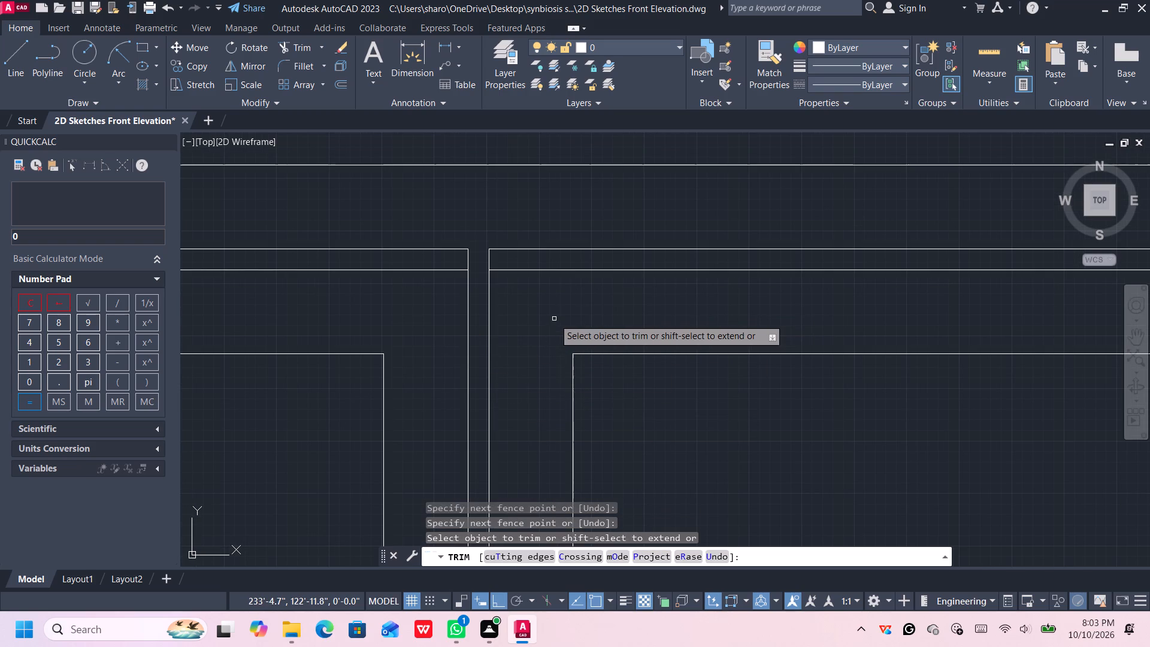
Trim the three central vertical lines between the topmost and second rail lines of the door frame.
{"action": "scroll", "coordinate": [556, 321], "scroll_direction": "down", "scroll_amount": 4}
{"action": "middle_click_drag", "start_coordinate": [716, 368], "coordinate": [646, 366]}
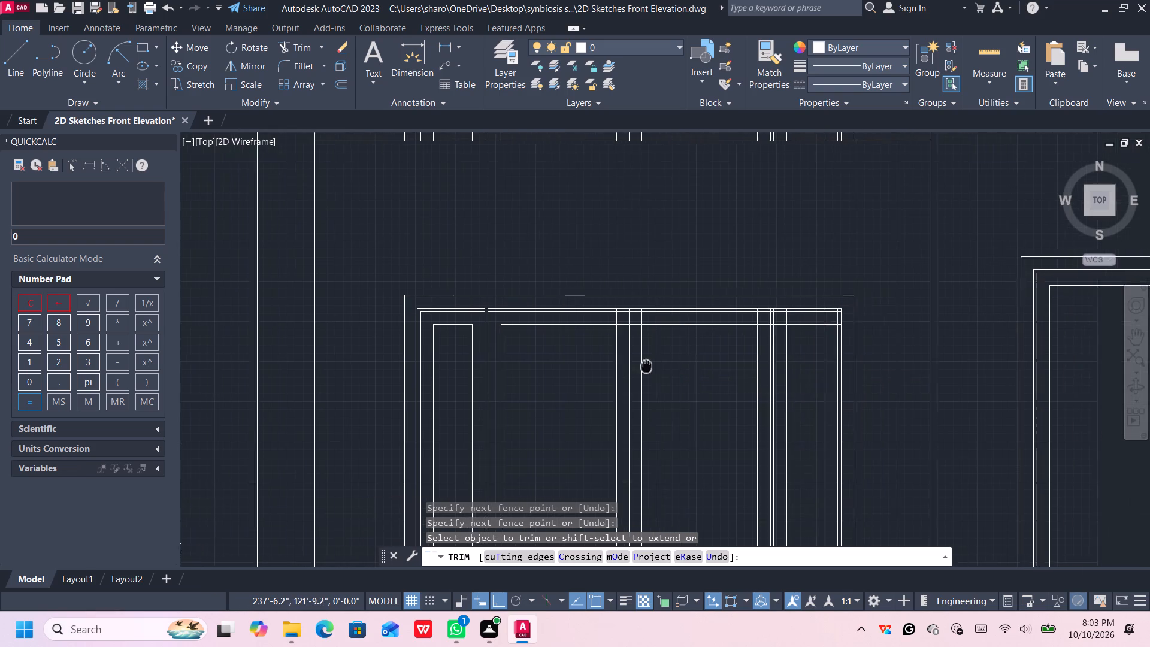
{"action": "middle_click_drag", "start_coordinate": [646, 366], "coordinate": [613, 375]}
{"action": "scroll", "coordinate": [613, 355], "scroll_direction": "up", "scroll_amount": 2}
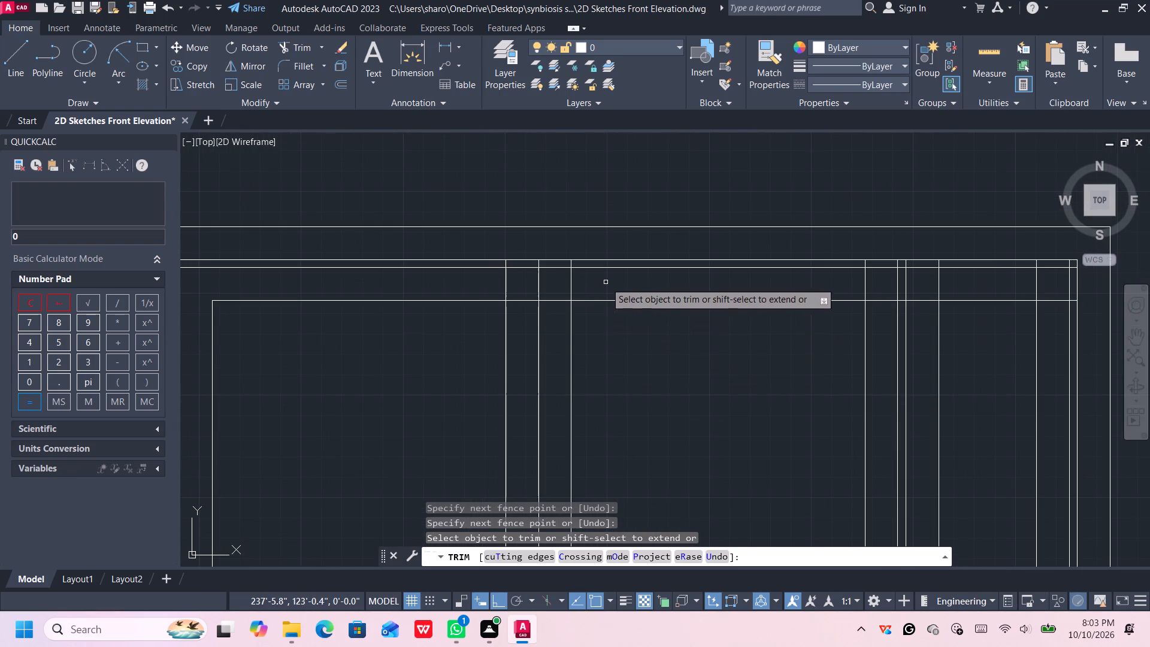
{"action": "middle_click_drag", "start_coordinate": [606, 283], "coordinate": [661, 393]}
{"action": "scroll", "coordinate": [609, 391], "scroll_direction": "up", "scroll_amount": 3}
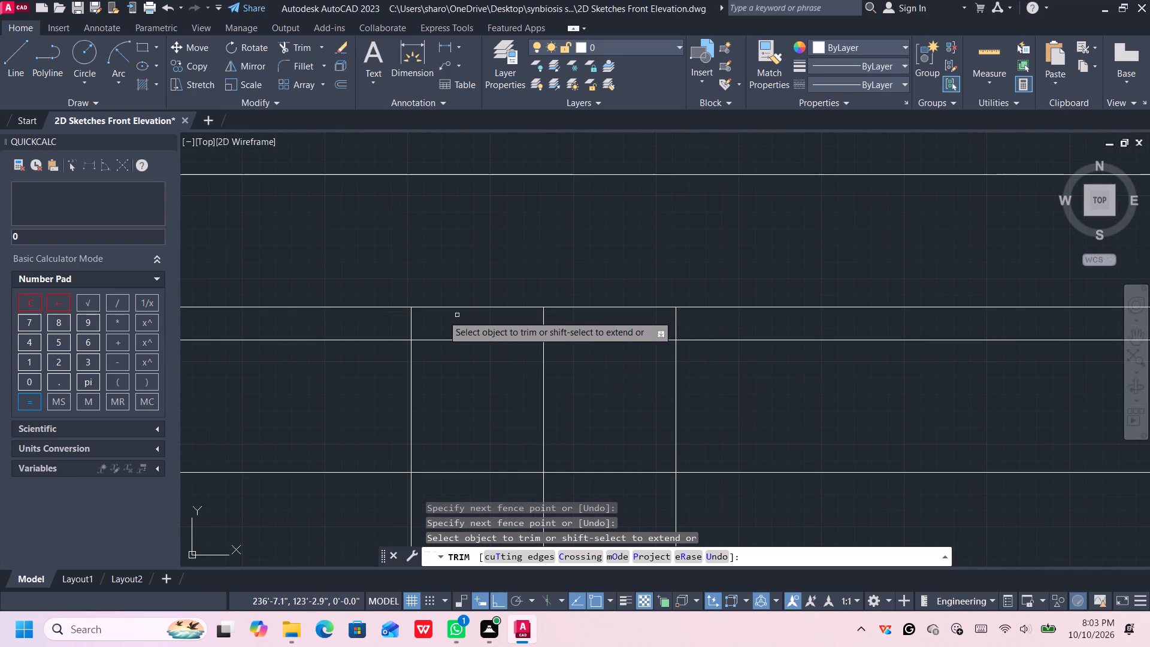
{"action": "left_click", "coordinate": [386, 315]}
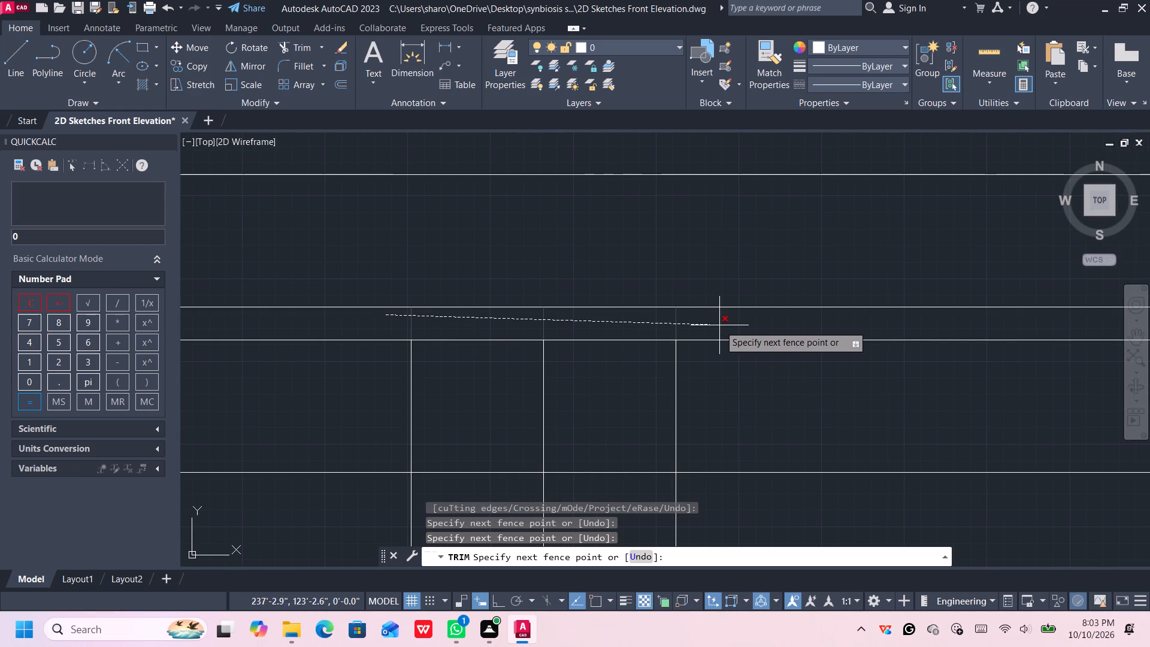
{"action": "left_click", "coordinate": [719, 325]}
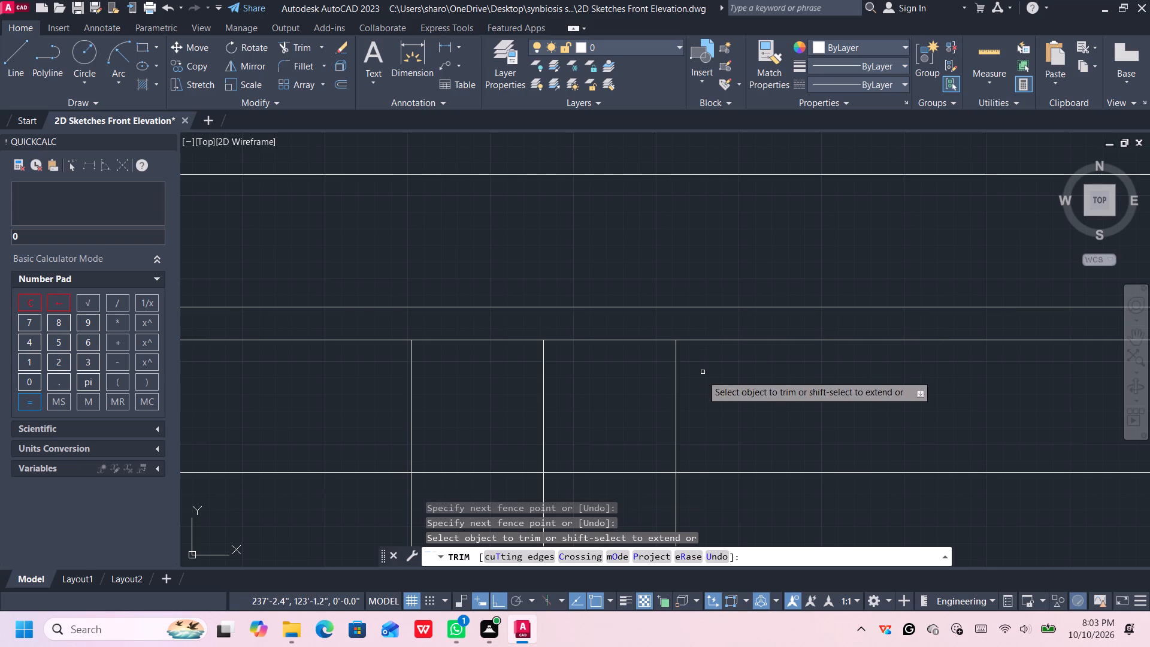
Trim the two outer lines of the central vertical trio above the lowest rail, and that rail's segments on both sides of the centre line.
{"action": "left_click", "coordinate": [700, 392]}
{"action": "left_click", "coordinate": [645, 398]}
{"action": "left_click", "coordinate": [611, 442]}
{"action": "left_click", "coordinate": [617, 483]}
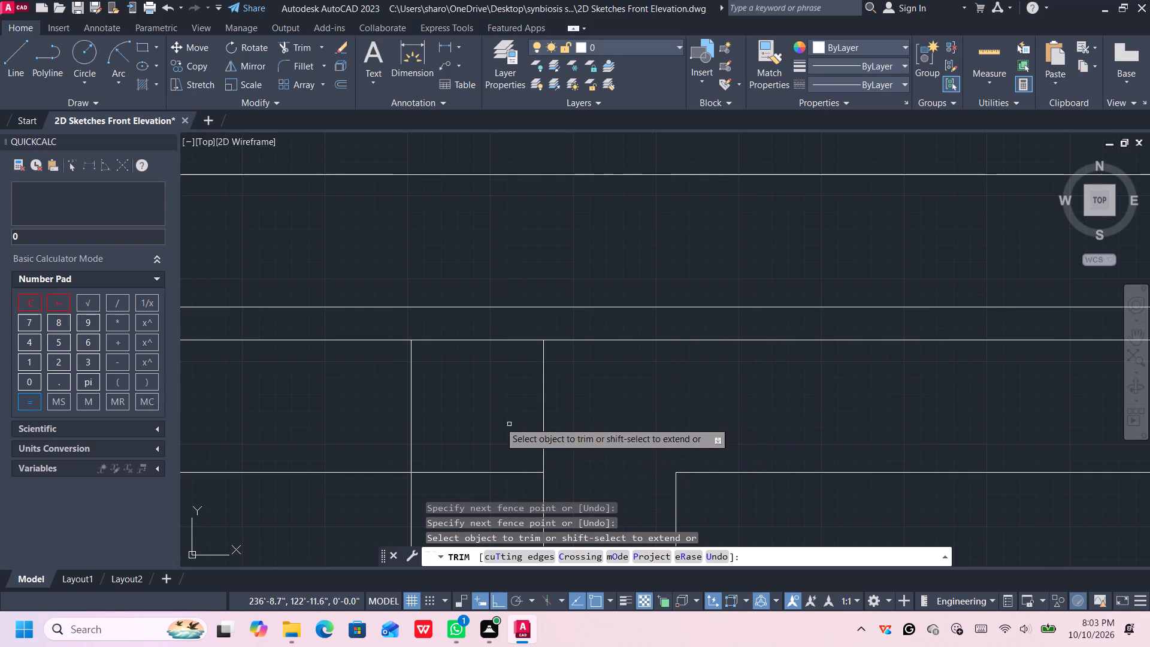
{"action": "left_click", "coordinate": [471, 413]}
{"action": "left_click", "coordinate": [344, 395]}
{"action": "left_click", "coordinate": [472, 439]}
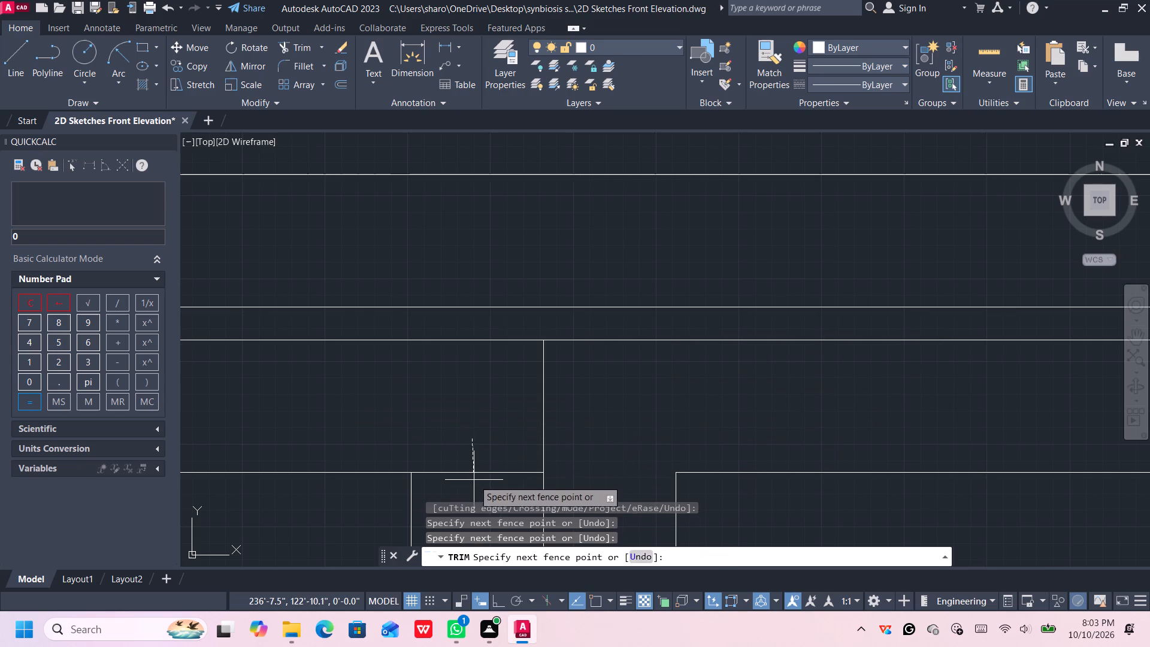
{"action": "left_click", "coordinate": [474, 482]}
{"action": "scroll", "coordinate": [621, 400], "scroll_direction": "down", "scroll_amount": 5}
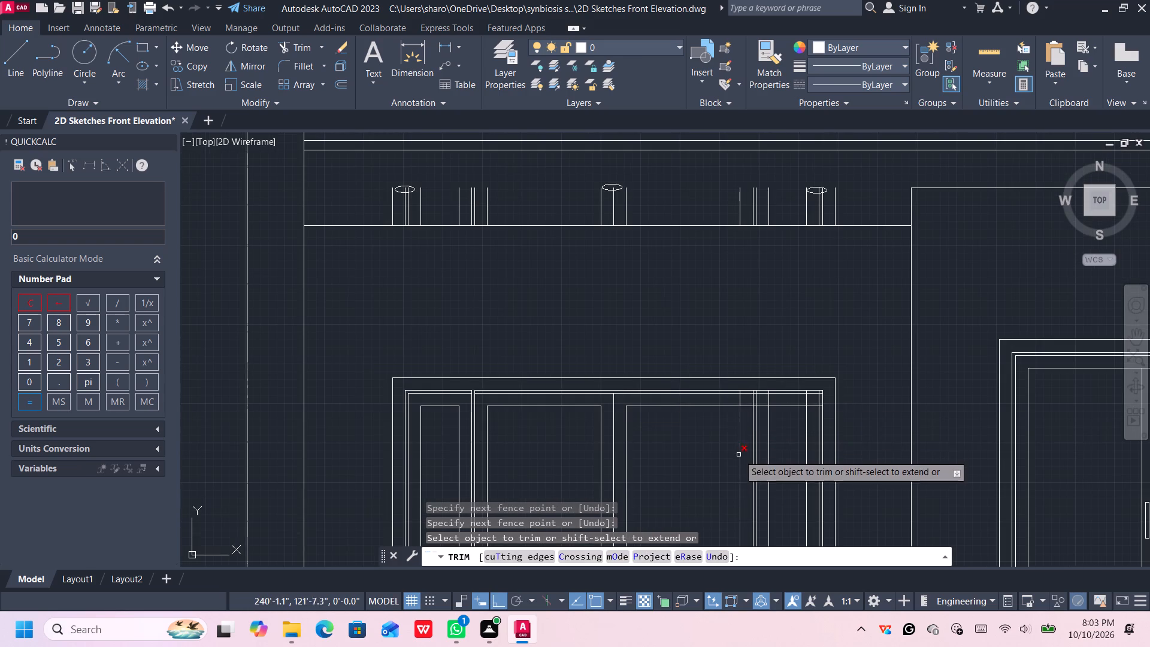
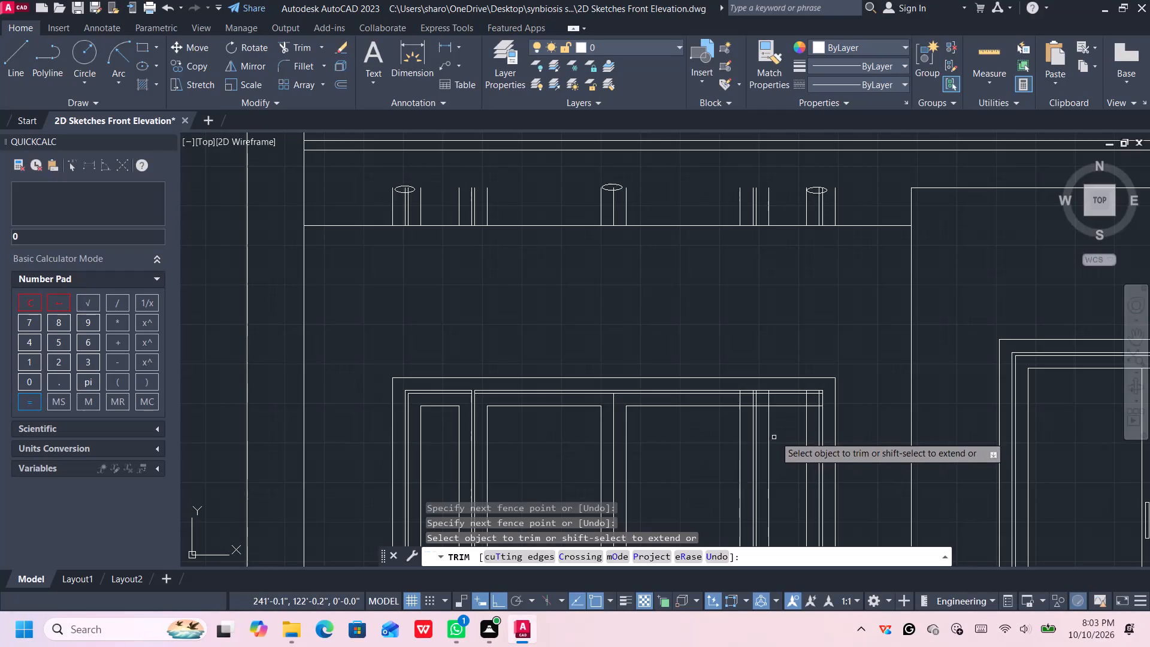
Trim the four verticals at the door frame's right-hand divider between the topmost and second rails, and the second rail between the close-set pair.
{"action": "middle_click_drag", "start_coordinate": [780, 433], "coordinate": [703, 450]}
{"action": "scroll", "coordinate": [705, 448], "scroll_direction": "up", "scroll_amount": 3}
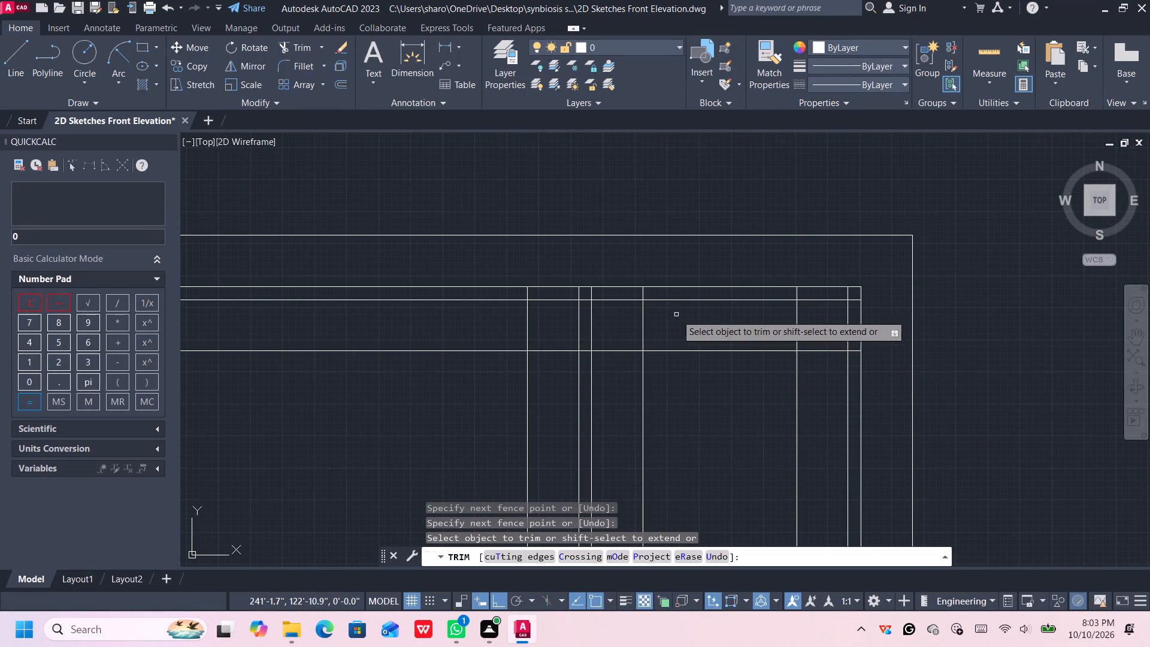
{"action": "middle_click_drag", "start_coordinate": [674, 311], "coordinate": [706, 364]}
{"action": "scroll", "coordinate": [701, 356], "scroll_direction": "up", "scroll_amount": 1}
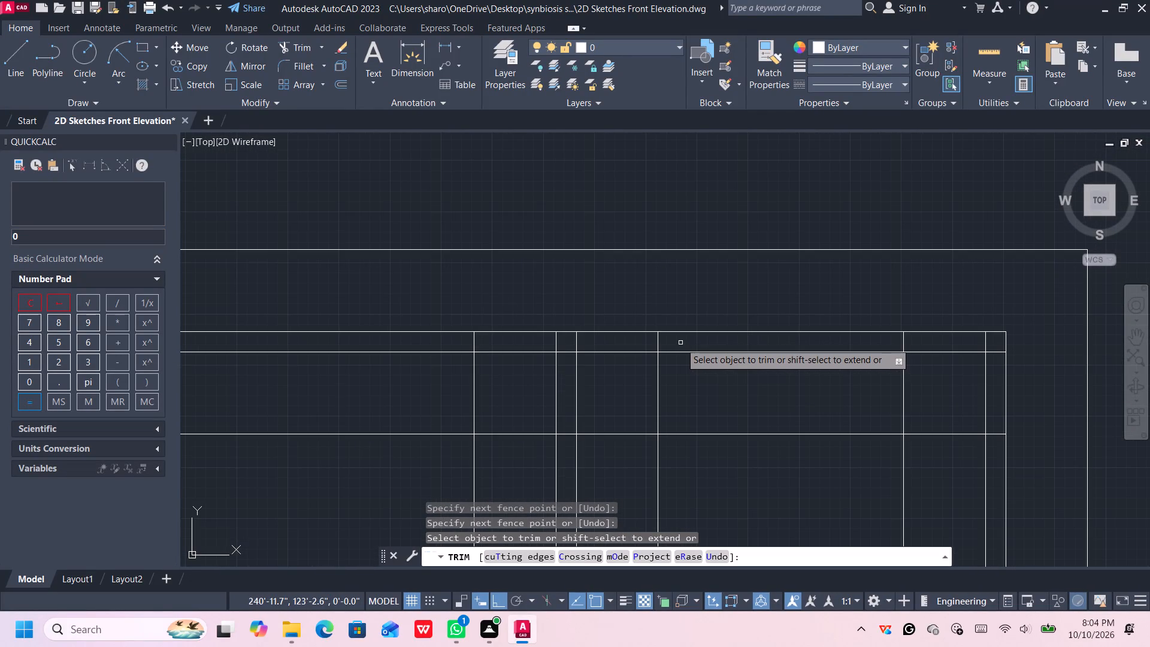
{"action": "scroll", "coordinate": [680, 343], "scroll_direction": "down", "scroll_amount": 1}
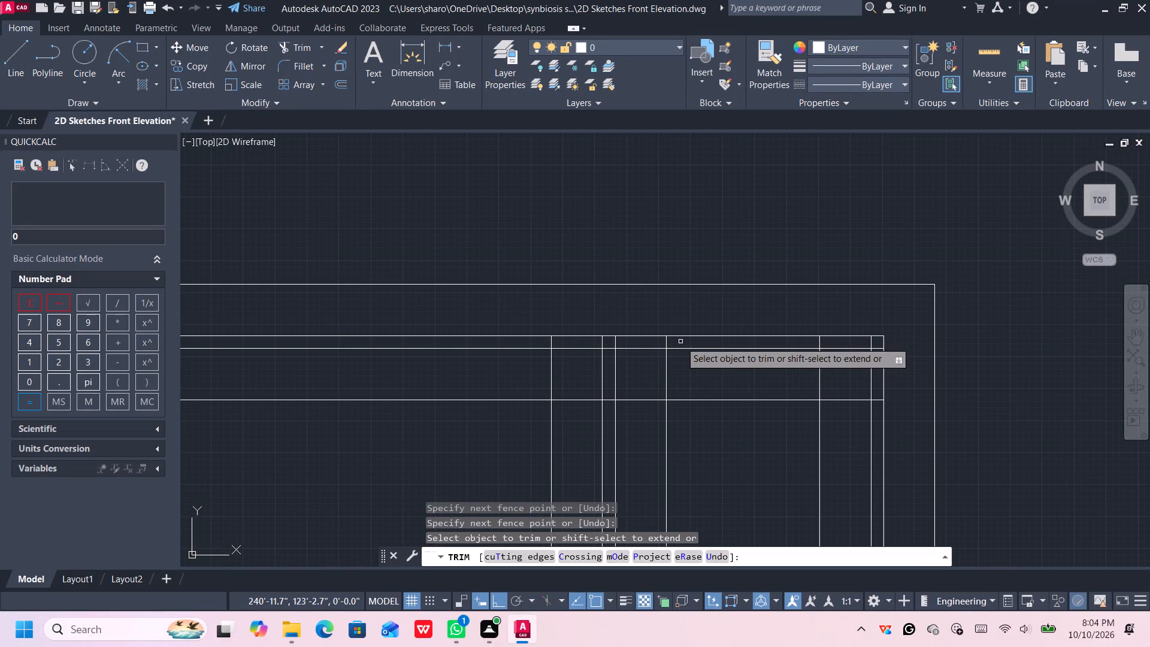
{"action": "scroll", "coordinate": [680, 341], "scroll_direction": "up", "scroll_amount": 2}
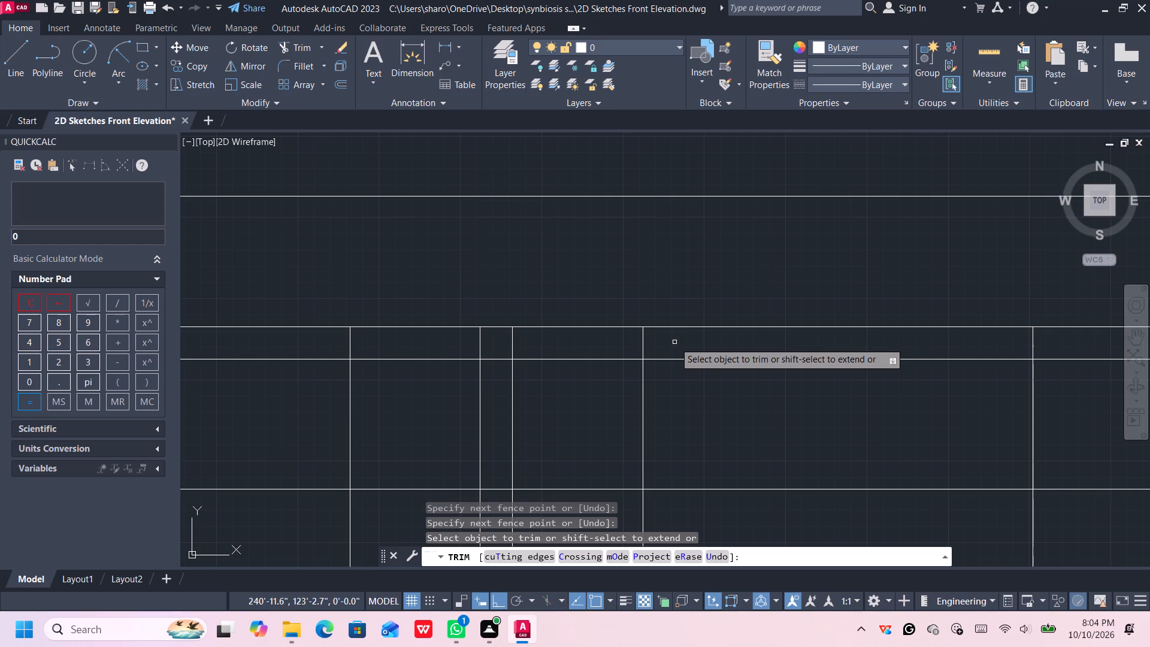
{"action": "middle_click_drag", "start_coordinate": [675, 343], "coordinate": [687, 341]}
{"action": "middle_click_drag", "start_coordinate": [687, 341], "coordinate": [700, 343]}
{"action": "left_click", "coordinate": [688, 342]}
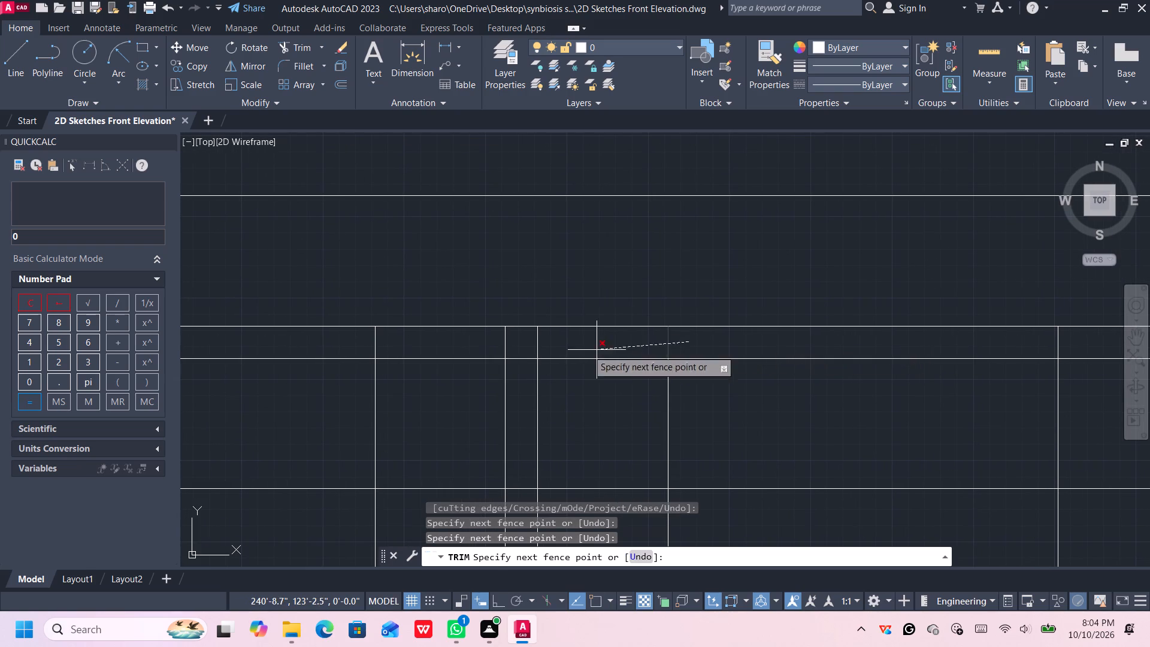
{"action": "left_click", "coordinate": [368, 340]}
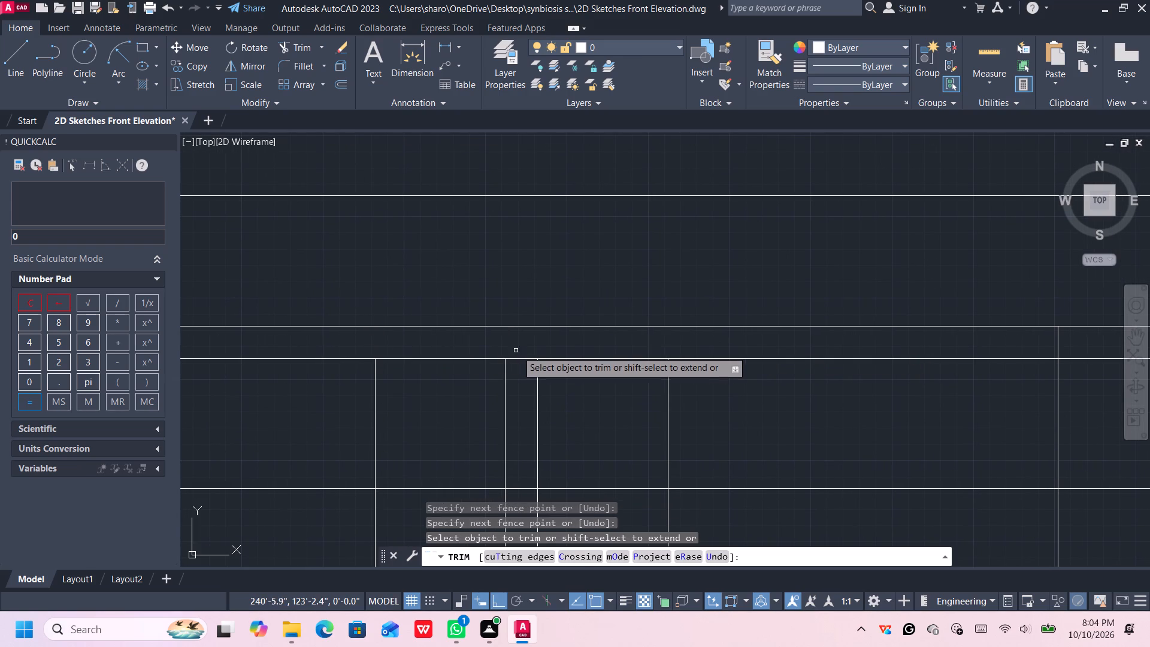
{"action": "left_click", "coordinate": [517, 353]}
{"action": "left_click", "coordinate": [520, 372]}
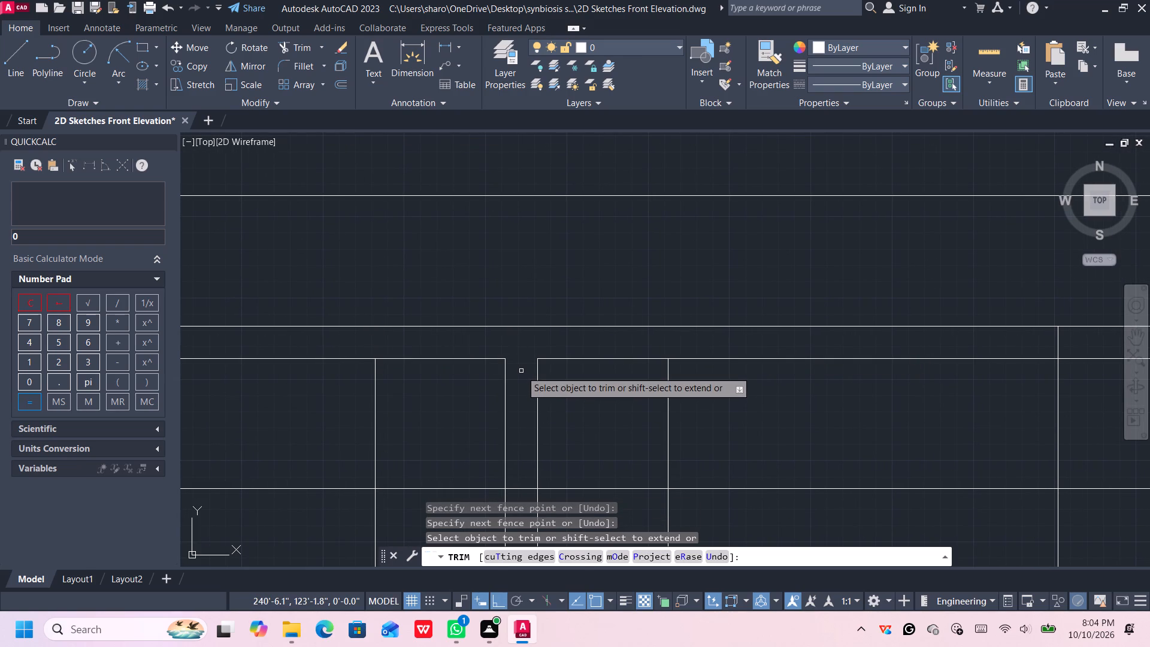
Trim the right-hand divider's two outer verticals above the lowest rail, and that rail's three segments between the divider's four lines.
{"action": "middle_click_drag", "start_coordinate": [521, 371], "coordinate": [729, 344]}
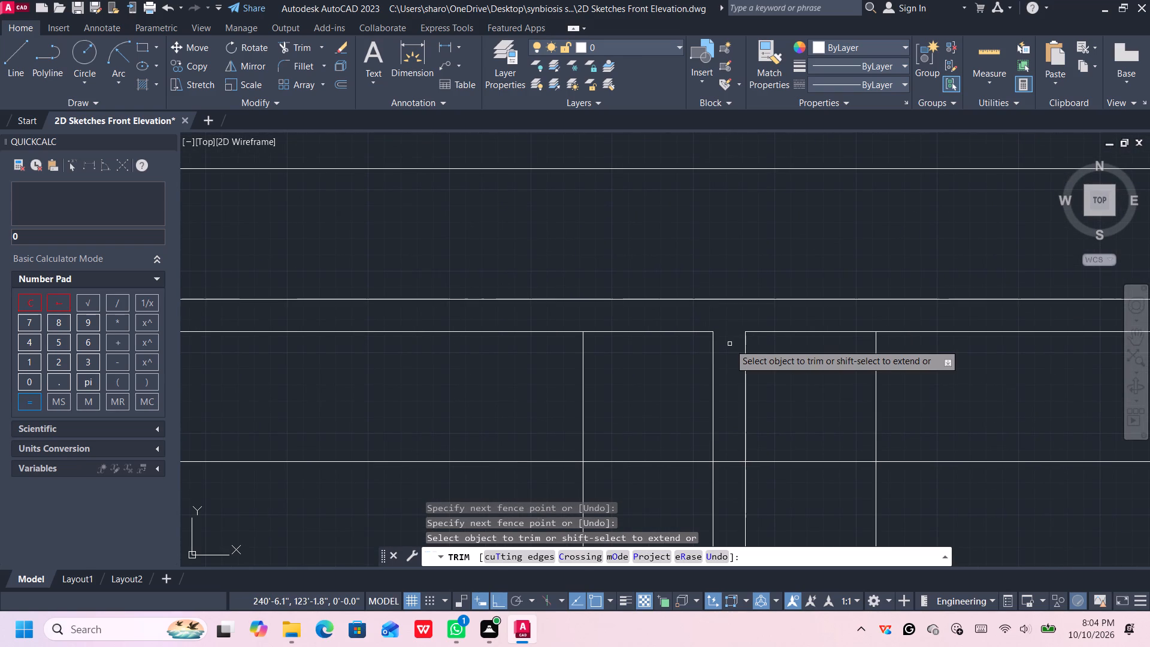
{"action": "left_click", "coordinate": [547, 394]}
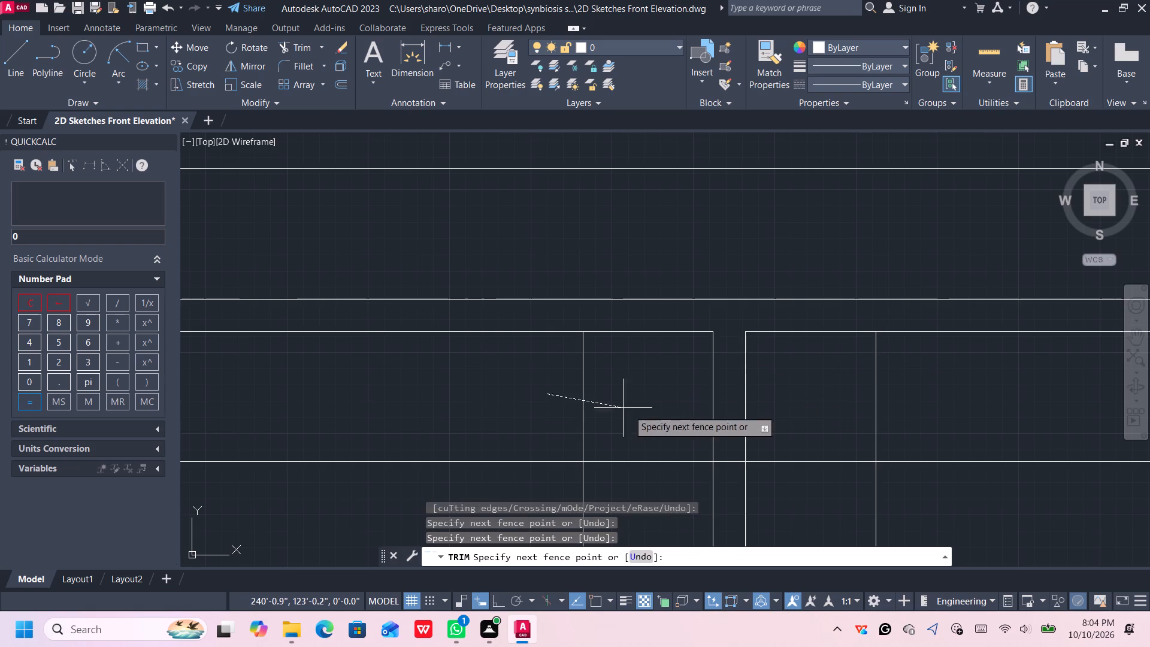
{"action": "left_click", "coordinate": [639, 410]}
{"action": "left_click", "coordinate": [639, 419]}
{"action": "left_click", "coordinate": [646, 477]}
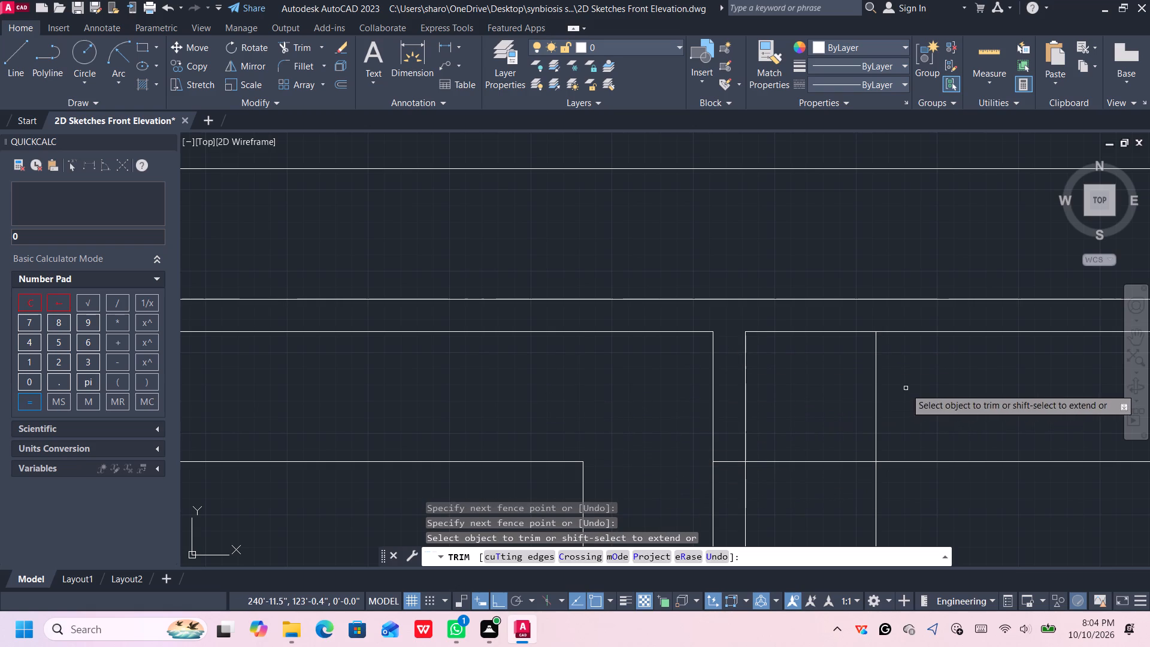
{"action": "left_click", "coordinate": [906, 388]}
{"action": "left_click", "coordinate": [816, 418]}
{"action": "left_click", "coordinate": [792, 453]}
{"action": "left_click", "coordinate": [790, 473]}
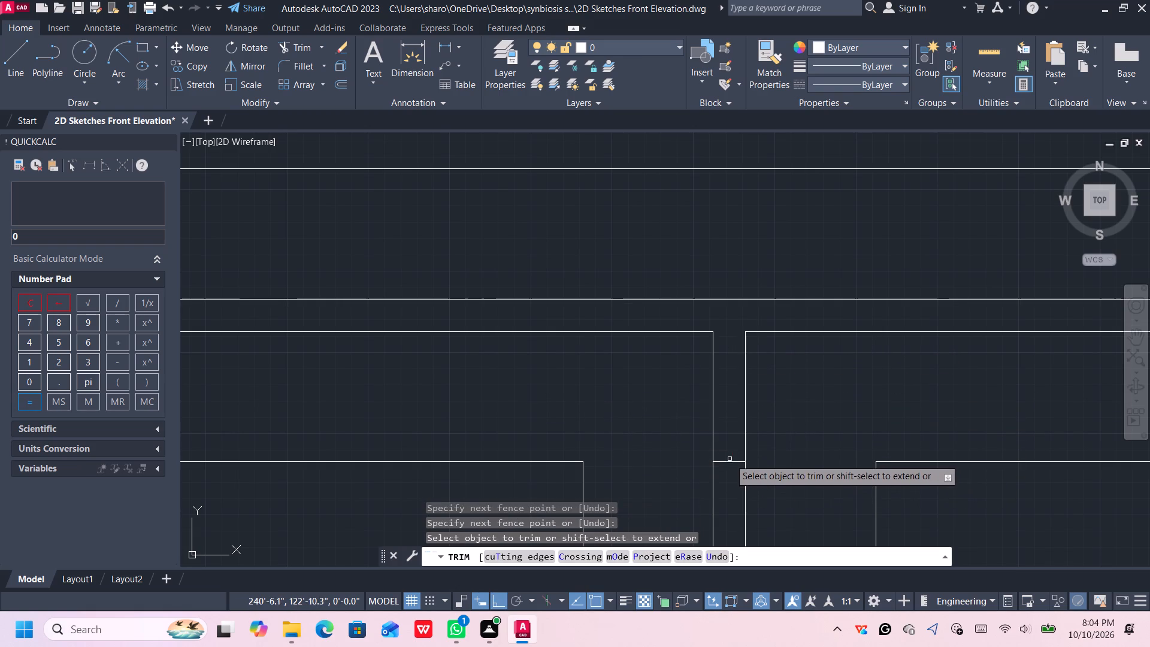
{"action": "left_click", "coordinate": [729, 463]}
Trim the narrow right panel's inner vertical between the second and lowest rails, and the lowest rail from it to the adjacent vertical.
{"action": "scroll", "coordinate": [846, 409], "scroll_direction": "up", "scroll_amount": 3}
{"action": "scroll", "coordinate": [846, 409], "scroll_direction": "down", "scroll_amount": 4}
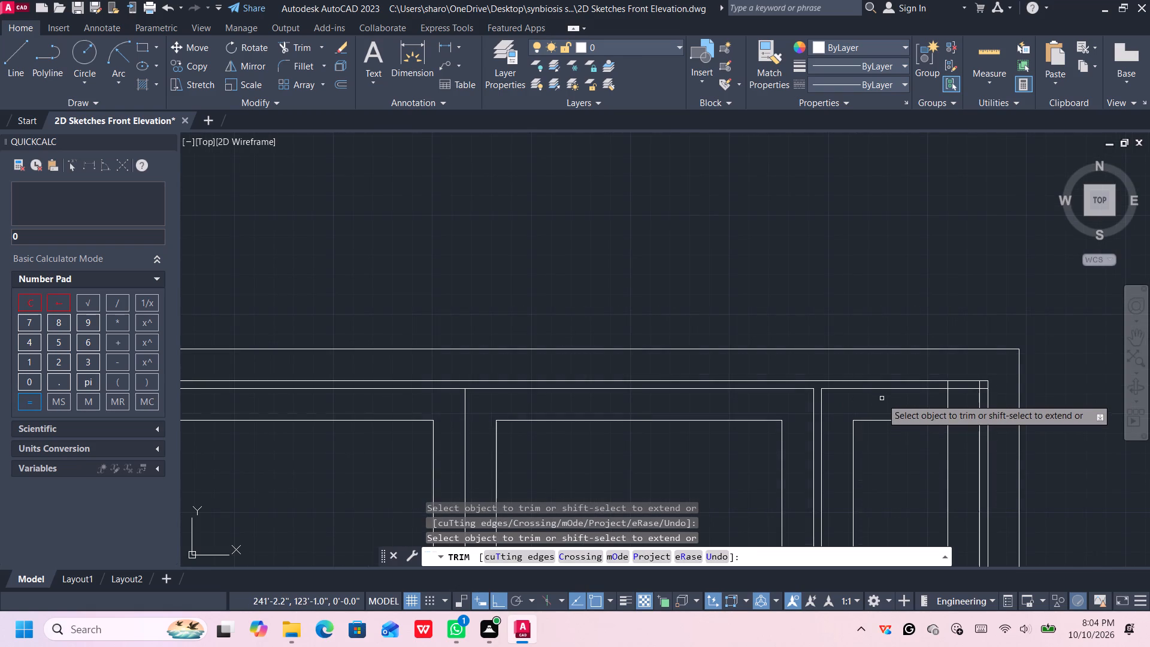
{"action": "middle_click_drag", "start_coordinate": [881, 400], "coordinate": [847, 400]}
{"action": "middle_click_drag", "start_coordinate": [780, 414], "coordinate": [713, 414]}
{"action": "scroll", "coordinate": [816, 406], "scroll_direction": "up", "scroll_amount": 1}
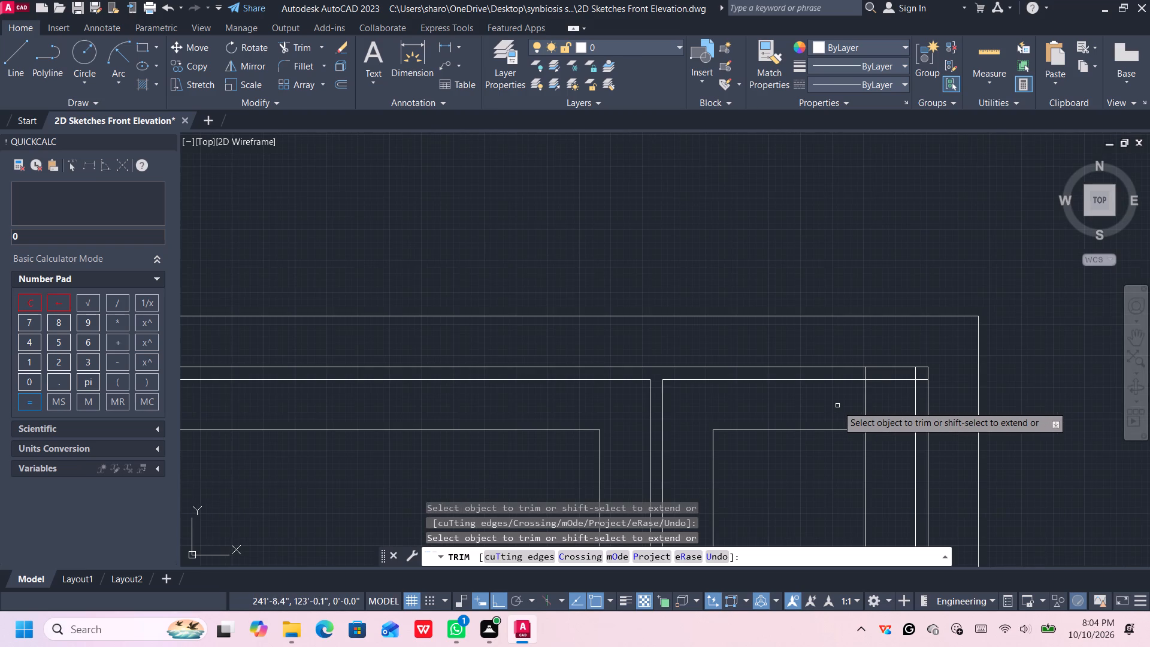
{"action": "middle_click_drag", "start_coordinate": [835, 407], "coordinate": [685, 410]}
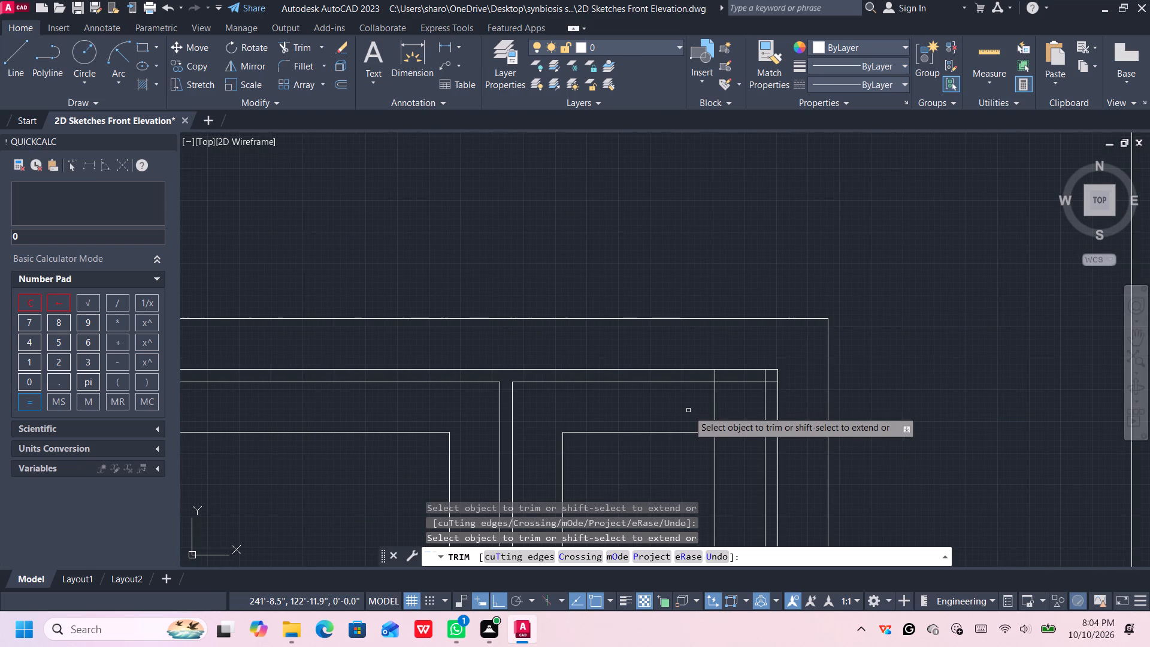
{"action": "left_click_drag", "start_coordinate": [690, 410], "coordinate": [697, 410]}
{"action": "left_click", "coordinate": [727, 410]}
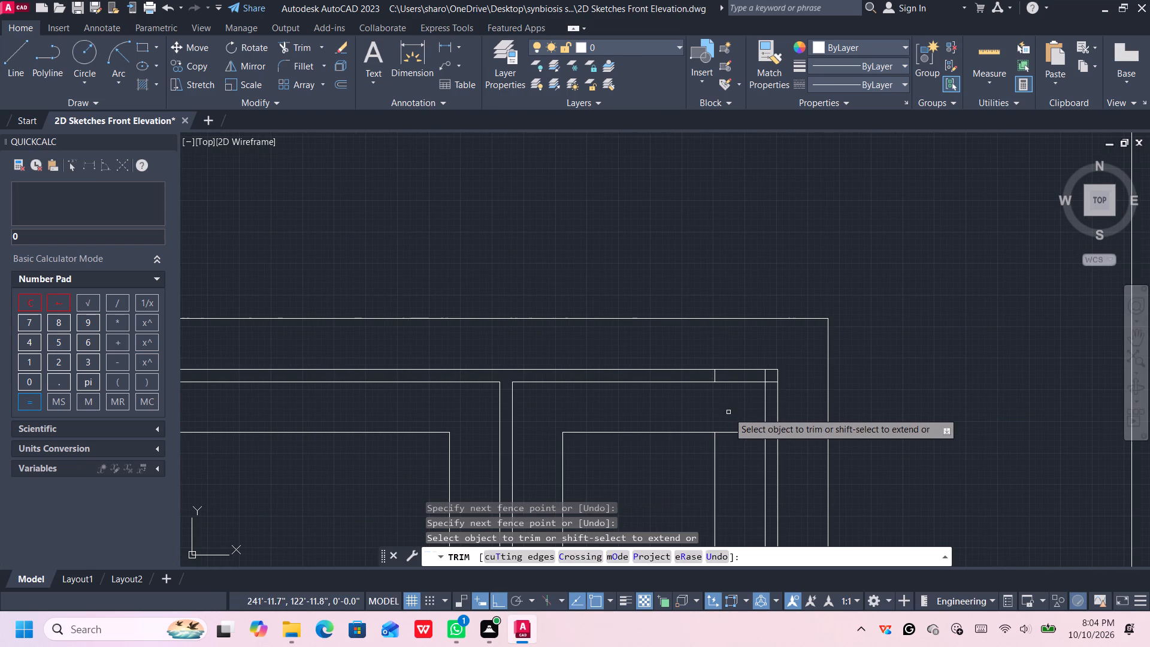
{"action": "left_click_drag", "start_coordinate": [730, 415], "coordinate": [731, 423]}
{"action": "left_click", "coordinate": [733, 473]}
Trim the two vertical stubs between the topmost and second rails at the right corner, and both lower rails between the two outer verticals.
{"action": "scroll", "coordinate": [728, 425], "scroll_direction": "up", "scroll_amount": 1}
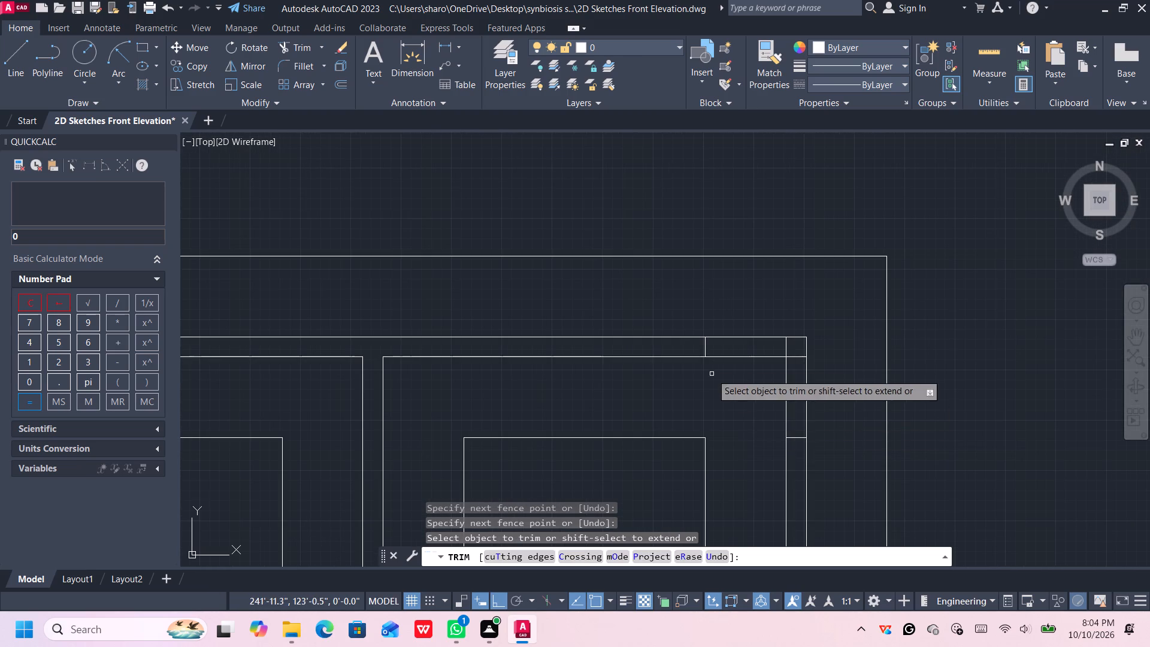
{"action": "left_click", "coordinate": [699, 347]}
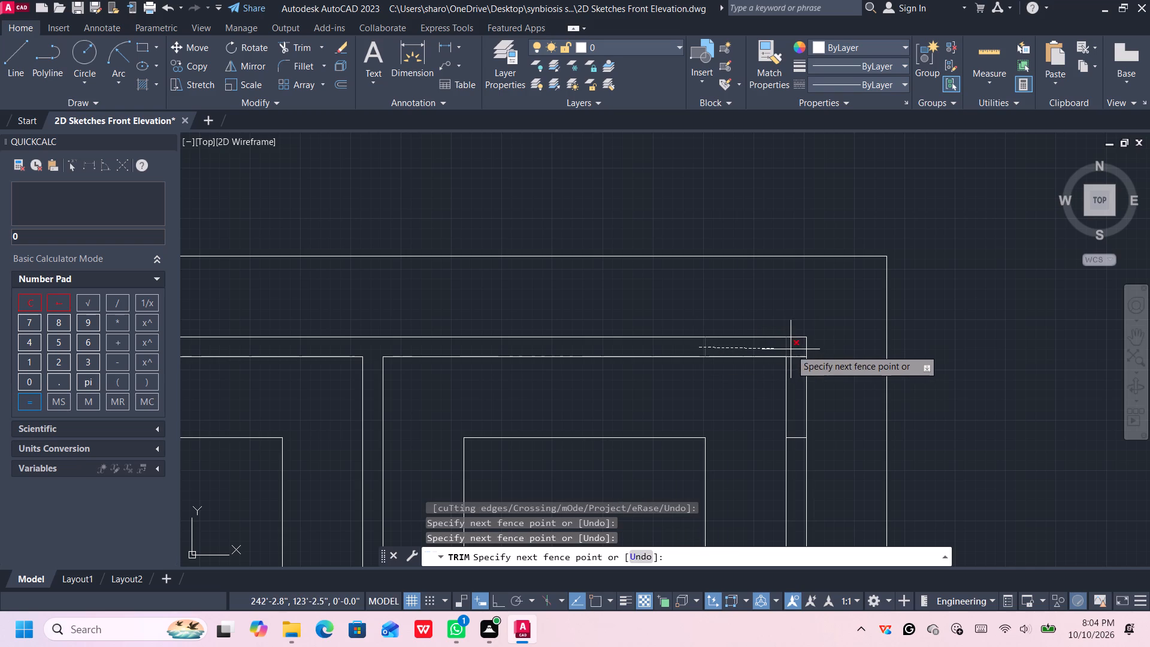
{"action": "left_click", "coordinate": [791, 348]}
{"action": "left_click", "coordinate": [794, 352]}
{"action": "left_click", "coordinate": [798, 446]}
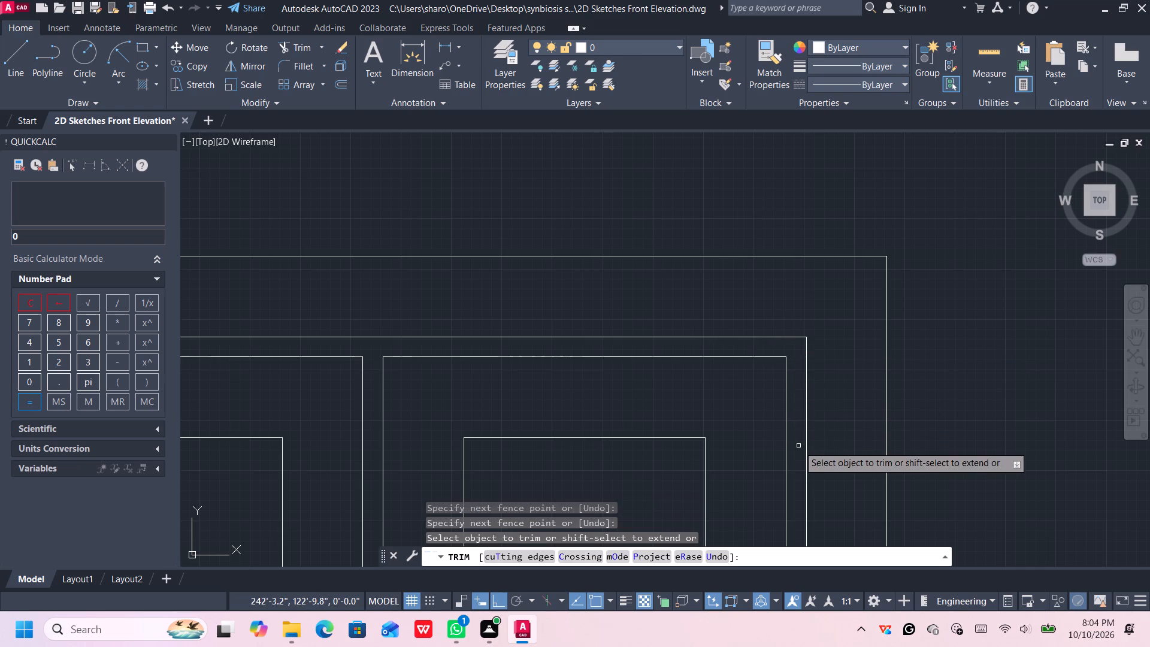
Examine the whole door frame and the upper corners of its panels for remaining untrimmed lines.
{"action": "scroll", "coordinate": [783, 390], "scroll_direction": "down", "scroll_amount": 4}
{"action": "scroll", "coordinate": [782, 385], "scroll_direction": "up", "scroll_amount": 1}
{"action": "scroll", "coordinate": [780, 383], "scroll_direction": "down", "scroll_amount": 2}
{"action": "middle_click_drag", "start_coordinate": [759, 455], "coordinate": [752, 280]}
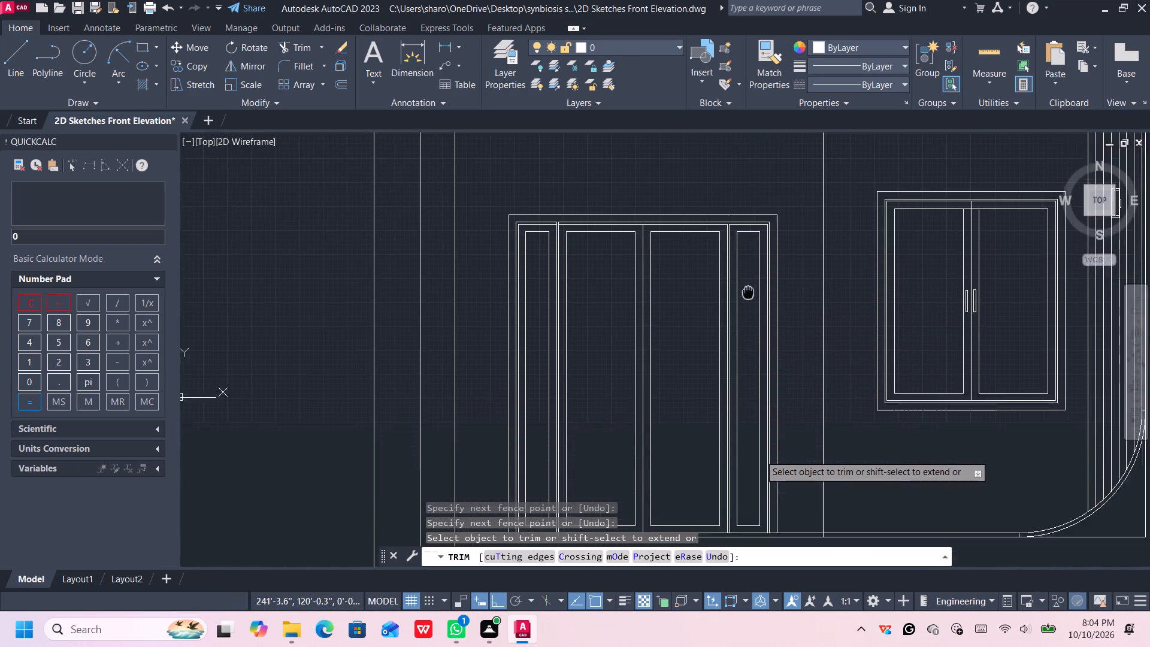
{"action": "middle_click_drag", "start_coordinate": [752, 280], "coordinate": [754, 270]}
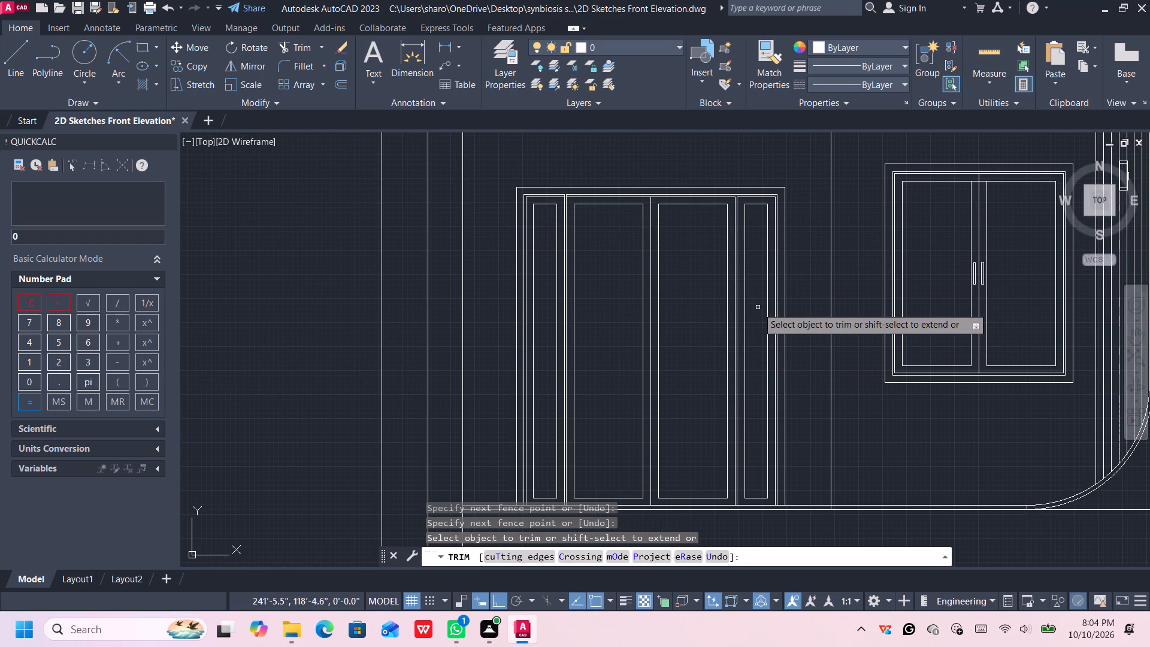
{"action": "middle_click_drag", "start_coordinate": [758, 307], "coordinate": [764, 340]}
{"action": "scroll", "coordinate": [762, 284], "scroll_direction": "up", "scroll_amount": 1}
{"action": "middle_click_drag", "start_coordinate": [761, 265], "coordinate": [776, 312]}
{"action": "scroll", "coordinate": [746, 256], "scroll_direction": "up", "scroll_amount": 2}
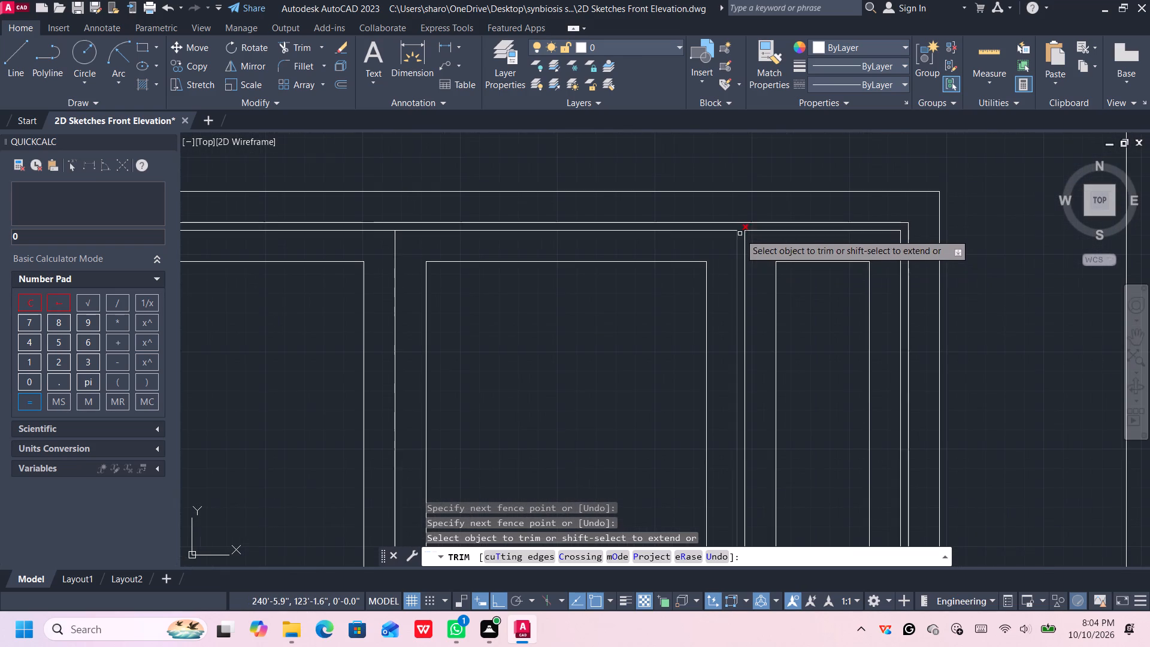
{"action": "middle_click_drag", "start_coordinate": [741, 223], "coordinate": [749, 253]}
{"action": "scroll", "coordinate": [749, 244], "scroll_direction": "up", "scroll_amount": 2}
{"action": "scroll", "coordinate": [754, 242], "scroll_direction": "down", "scroll_amount": 1}
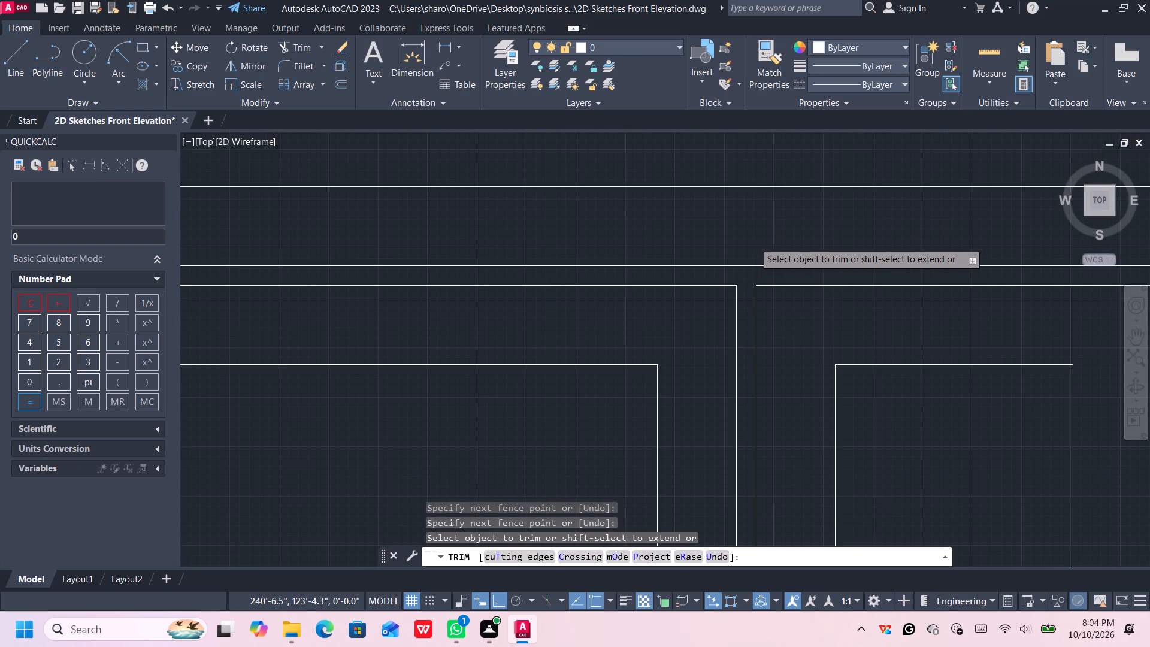
{"action": "scroll", "coordinate": [754, 242], "scroll_direction": "down", "scroll_amount": 1}
{"action": "scroll", "coordinate": [754, 242], "scroll_direction": "up", "scroll_amount": 1}
{"action": "scroll", "coordinate": [754, 243], "scroll_direction": "down", "scroll_amount": 2}
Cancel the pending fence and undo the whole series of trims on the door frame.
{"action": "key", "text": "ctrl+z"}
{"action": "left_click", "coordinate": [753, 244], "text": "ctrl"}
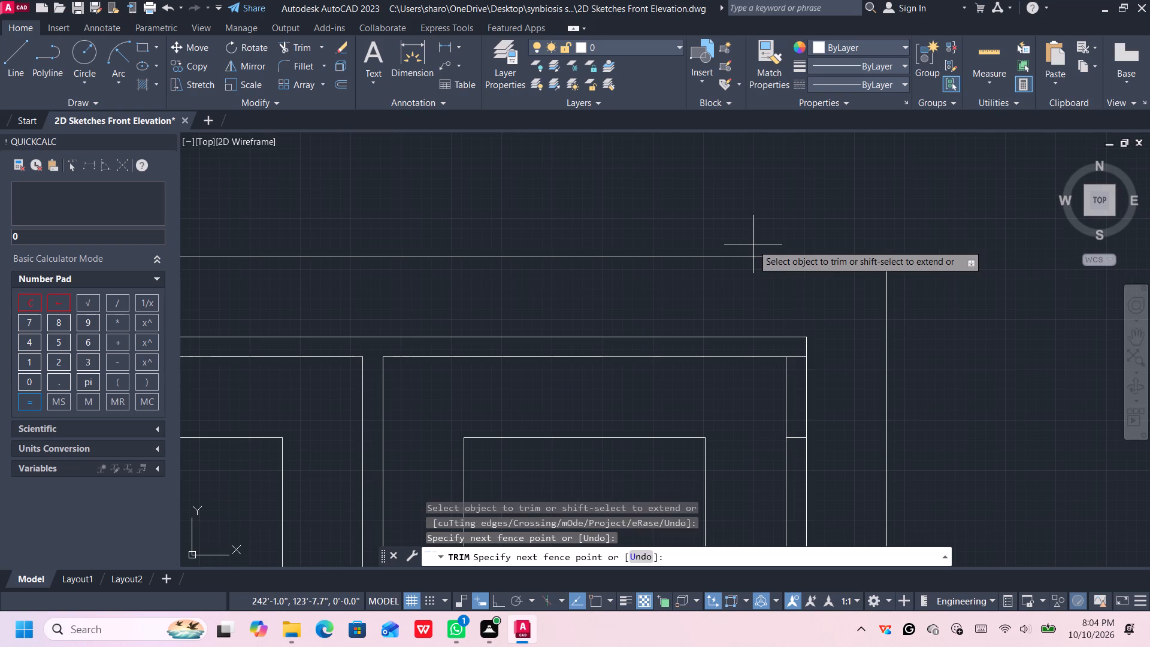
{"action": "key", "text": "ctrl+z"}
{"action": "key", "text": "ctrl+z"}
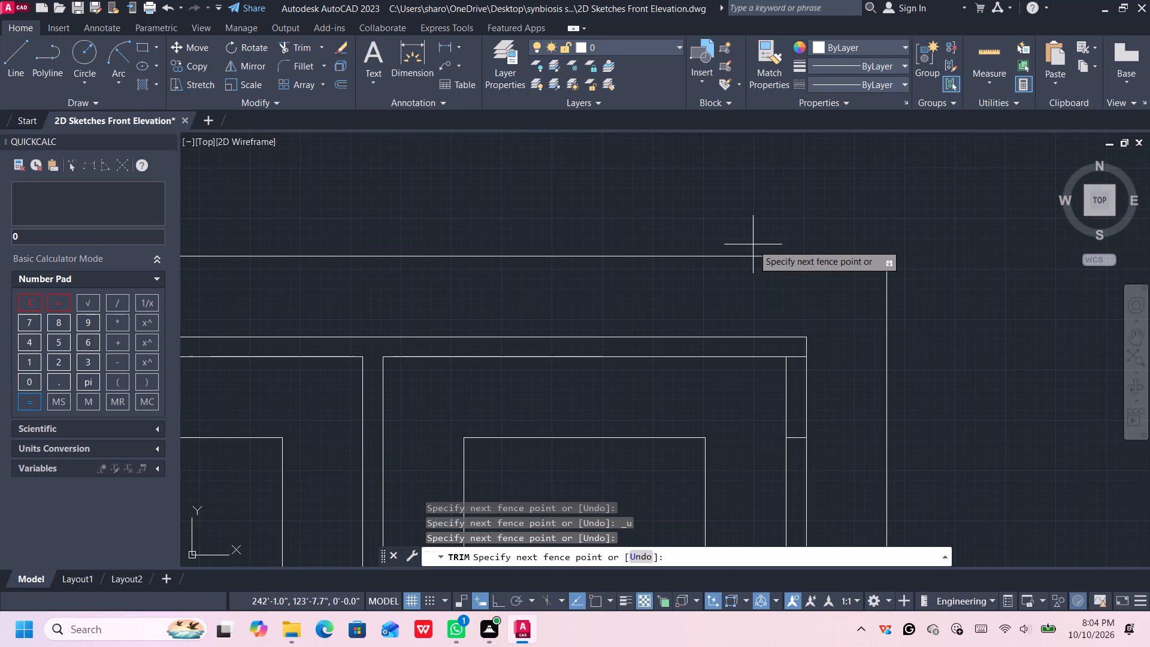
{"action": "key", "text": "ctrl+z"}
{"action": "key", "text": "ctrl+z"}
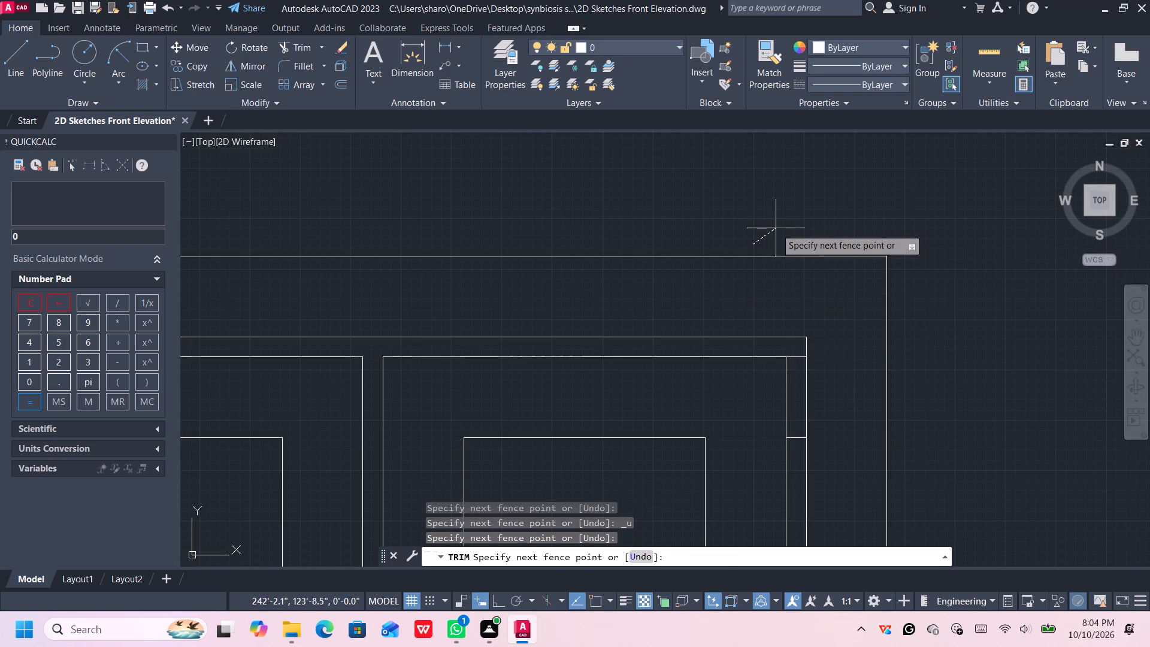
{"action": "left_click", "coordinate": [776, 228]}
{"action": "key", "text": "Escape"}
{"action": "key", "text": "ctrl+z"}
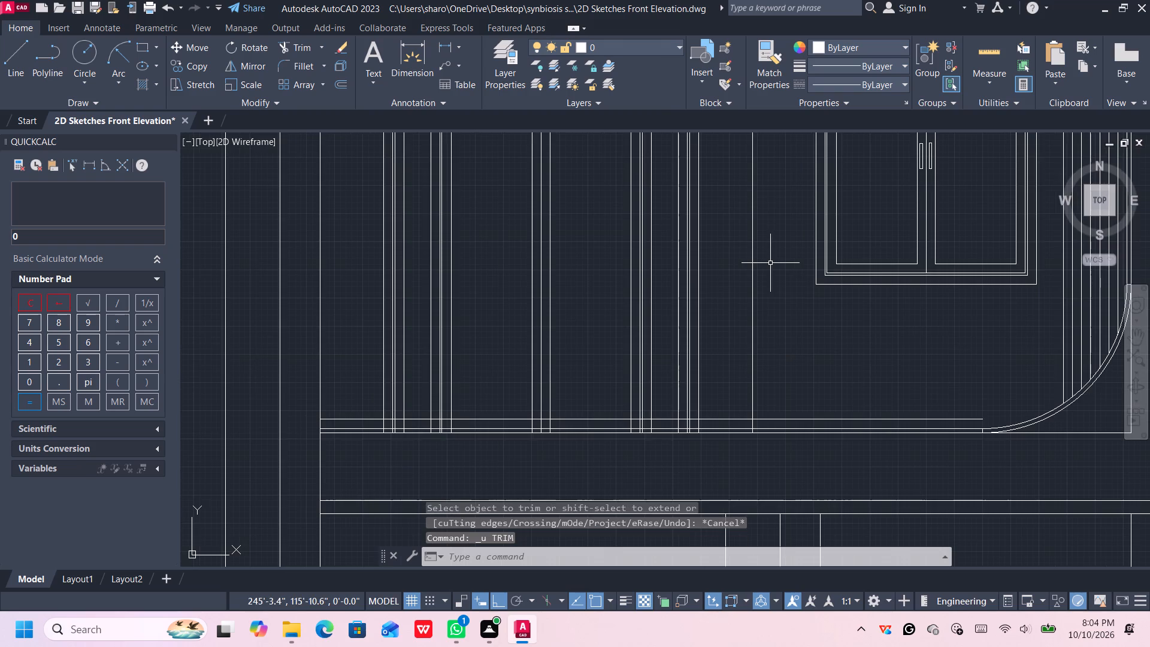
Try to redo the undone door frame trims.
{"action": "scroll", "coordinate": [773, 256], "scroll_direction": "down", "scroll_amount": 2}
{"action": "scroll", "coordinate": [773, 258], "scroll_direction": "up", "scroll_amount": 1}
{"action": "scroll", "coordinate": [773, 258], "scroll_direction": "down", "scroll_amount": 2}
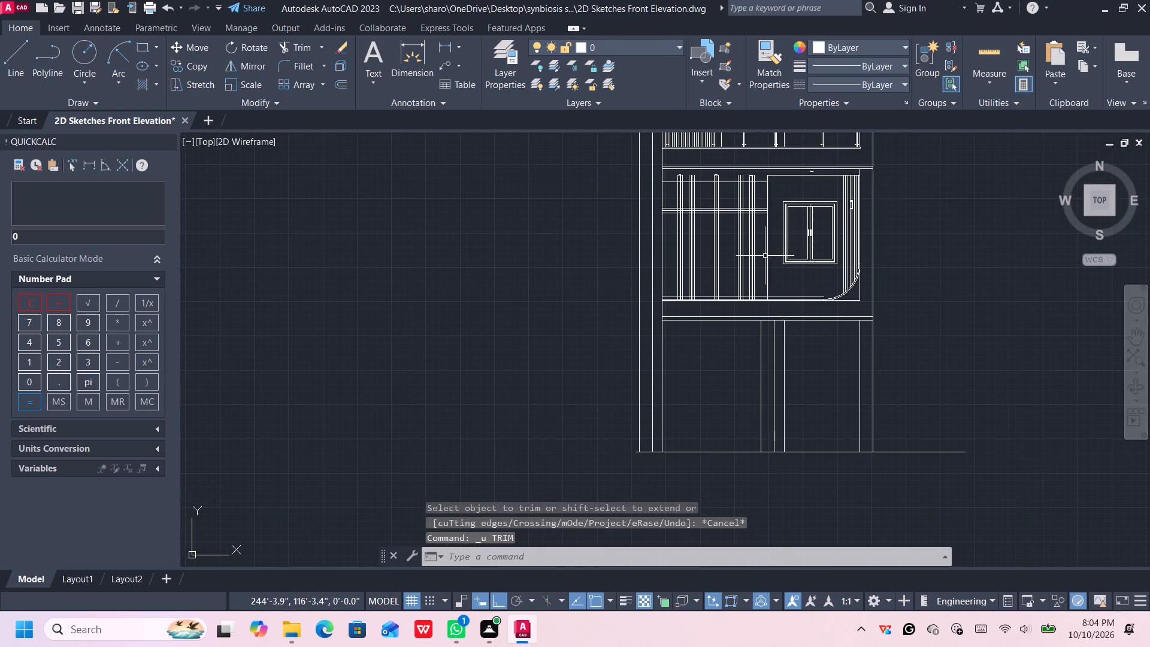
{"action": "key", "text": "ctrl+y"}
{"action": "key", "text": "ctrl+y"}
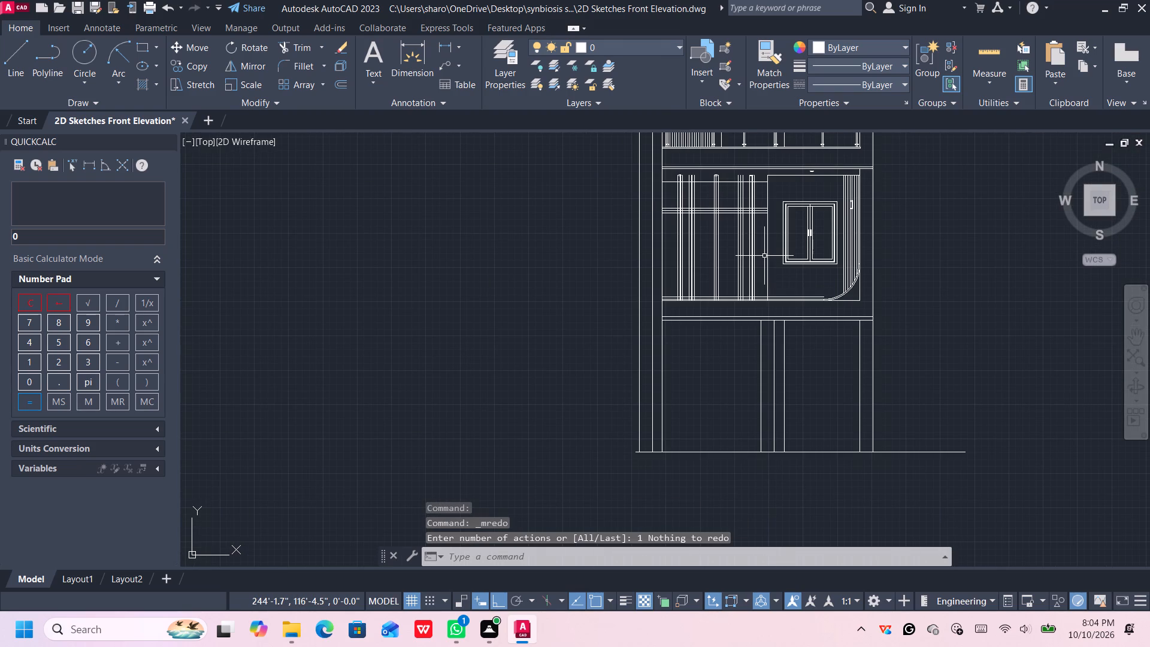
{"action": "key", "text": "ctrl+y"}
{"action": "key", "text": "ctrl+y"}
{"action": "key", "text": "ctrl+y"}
Trim all the door bay's verticals between the horizontal line below the light fixtures and the door frame's topmost rail.
{"action": "middle_click_drag", "start_coordinate": [724, 206], "coordinate": [724, 207]}
{"action": "middle_click_drag", "start_coordinate": [724, 207], "coordinate": [749, 298]}
{"action": "scroll", "coordinate": [750, 289], "scroll_direction": "up", "scroll_amount": 2}
{"action": "middle_click_drag", "start_coordinate": [773, 280], "coordinate": [780, 294]}
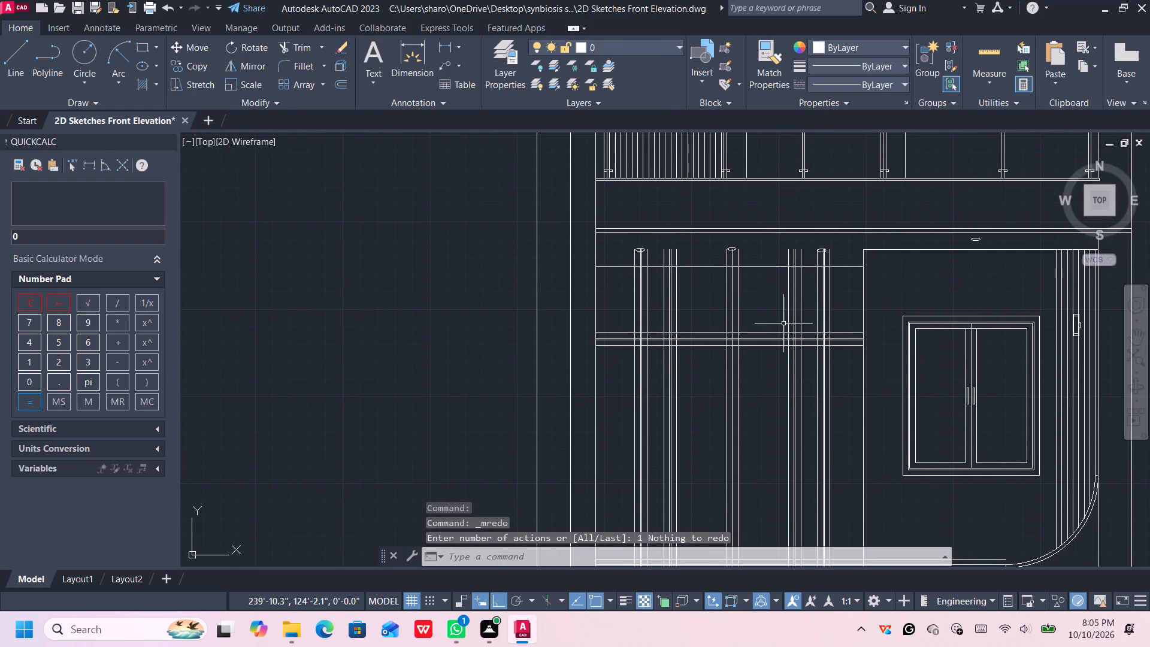
{"action": "type", "text": "tr"}
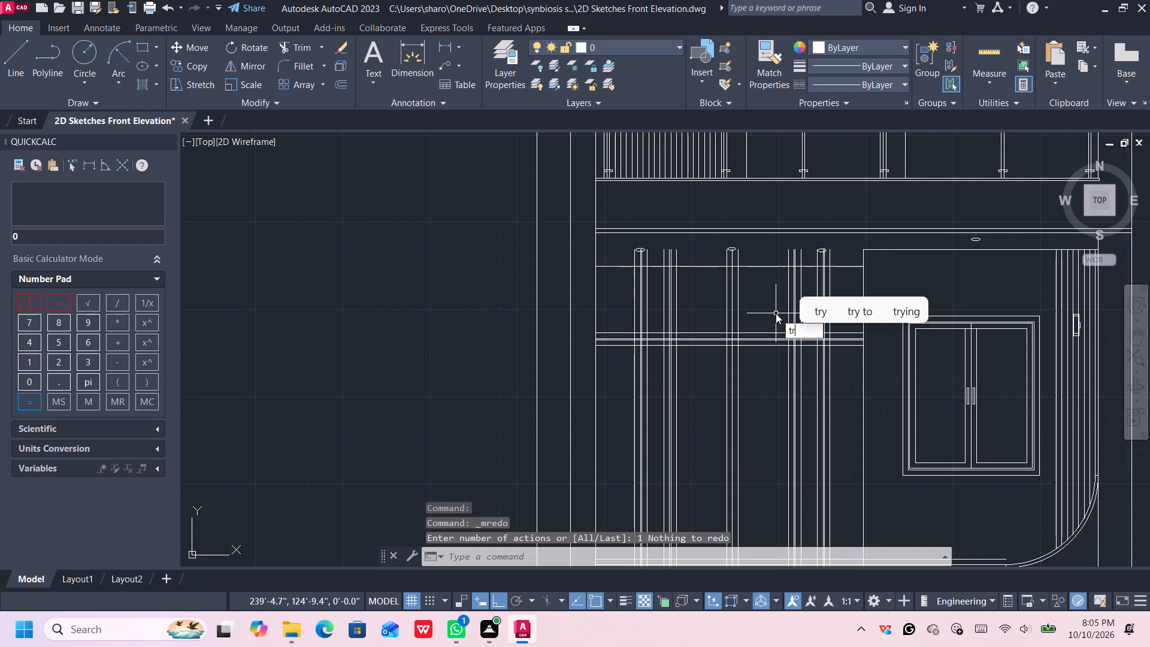
{"action": "key", "text": "Return"}
{"action": "left_click", "coordinate": [847, 305]}
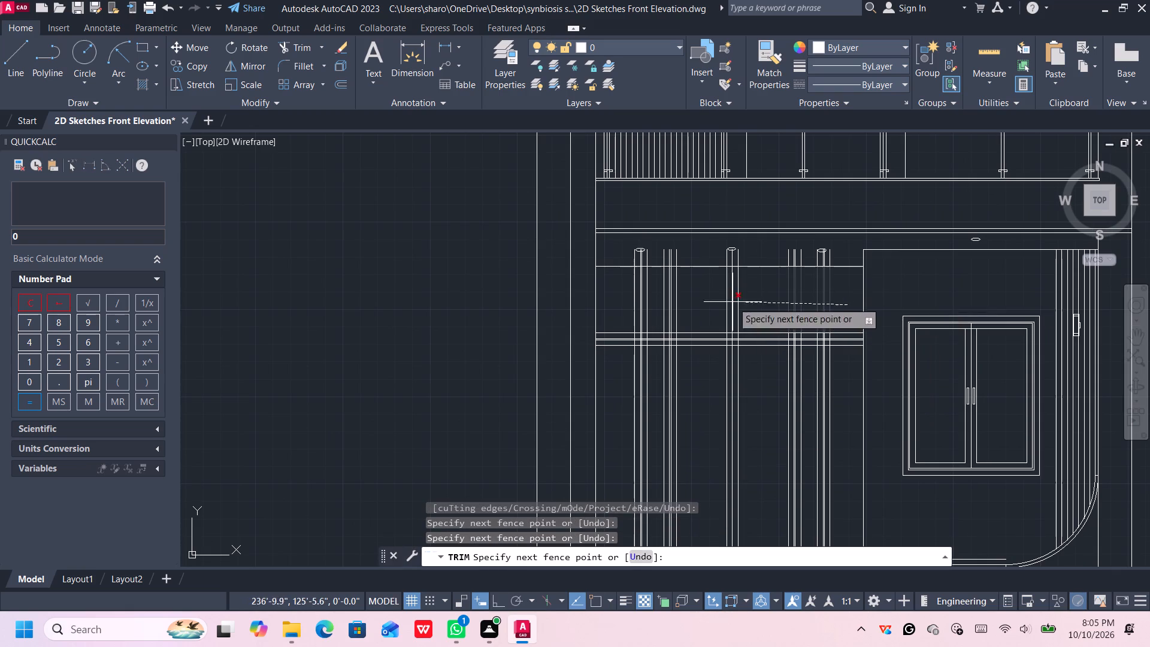
{"action": "left_click", "coordinate": [630, 307]}
Trim the door frame's rail lines that extend beyond its outermost left and right verticals.
{"action": "left_click", "coordinate": [628, 312]}
{"action": "left_click", "coordinate": [619, 358]}
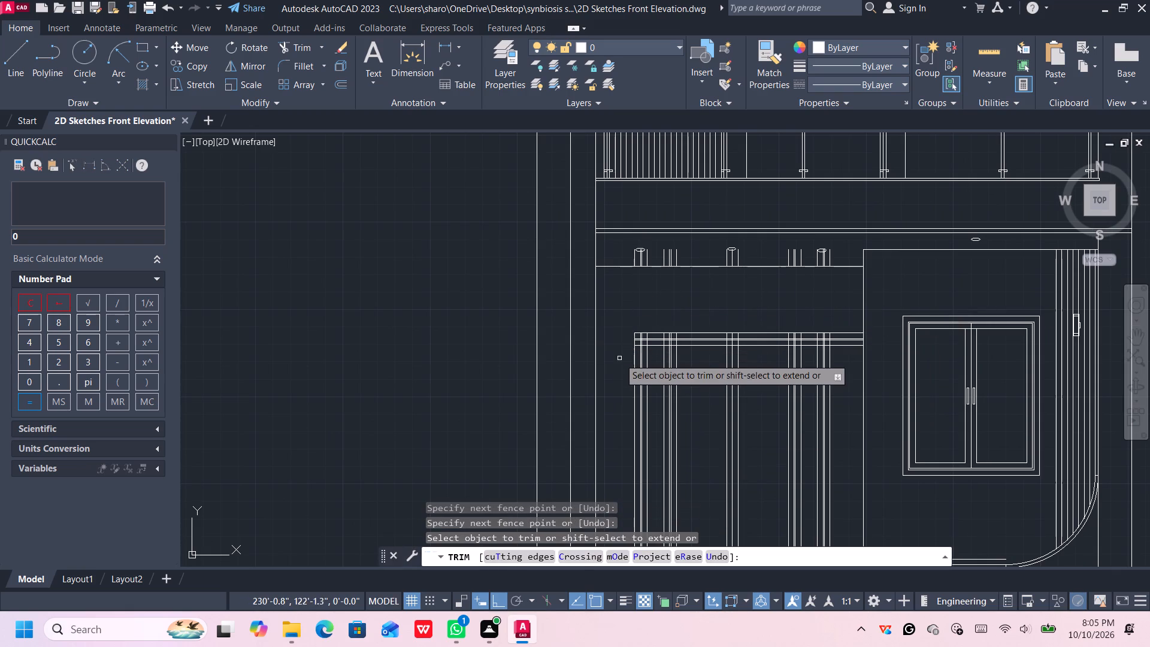
{"action": "left_click_drag", "start_coordinate": [852, 323], "coordinate": [855, 340]}
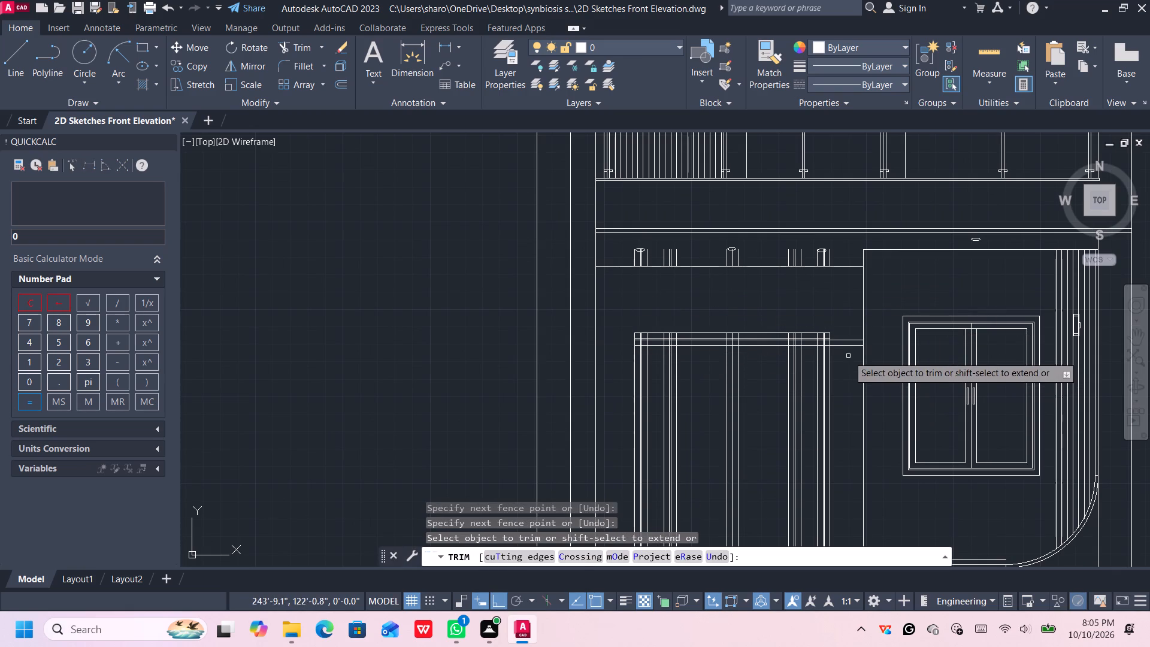
{"action": "left_click_drag", "start_coordinate": [848, 356], "coordinate": [843, 330]}
{"action": "left_click", "coordinate": [841, 323]}
{"action": "middle_click_drag", "start_coordinate": [840, 325], "coordinate": [854, 217]}
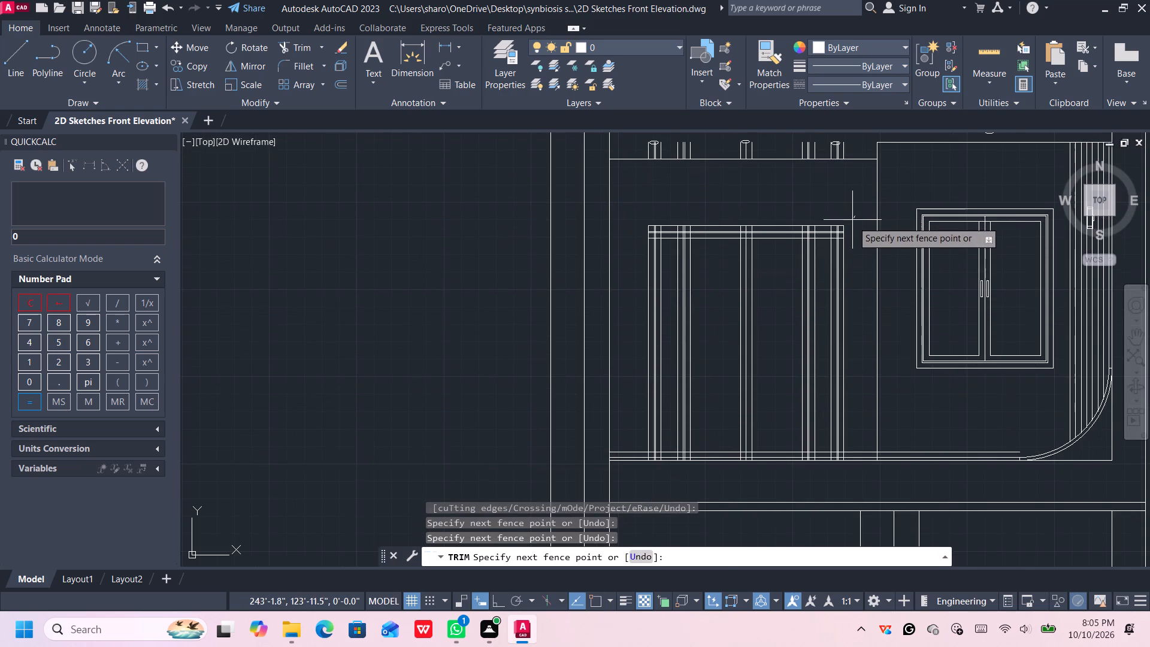
Trim the door frame's bottom rail line where it extends beyond the outermost left and right verticals.
{"action": "left_click", "coordinate": [860, 404]}
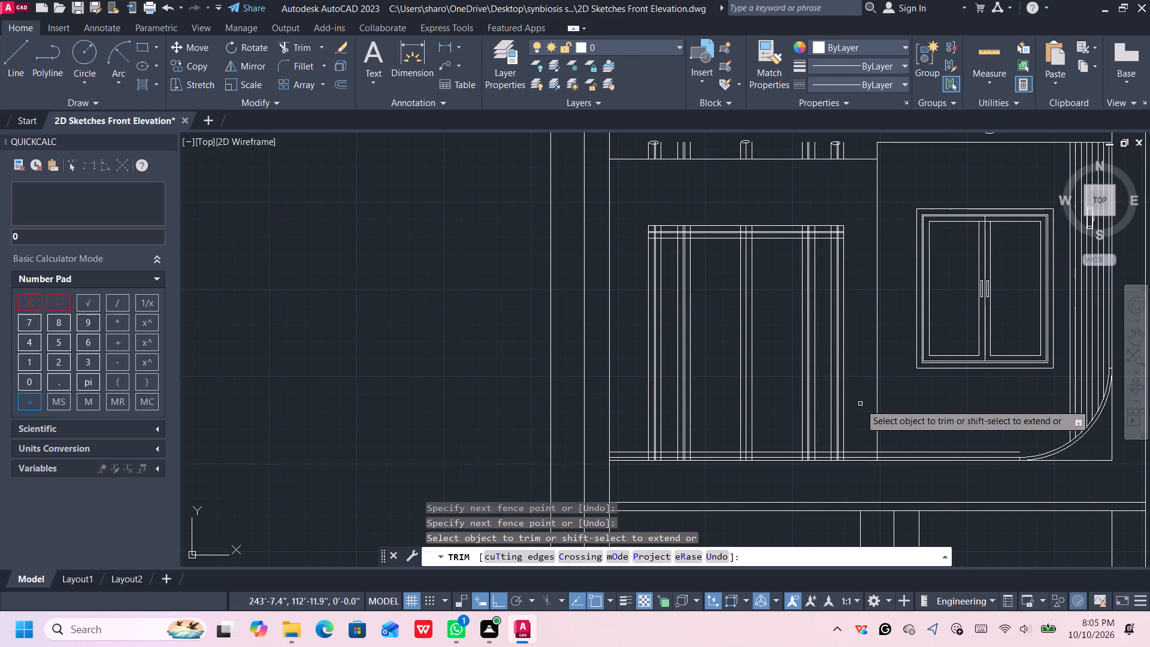
{"action": "left_click", "coordinate": [921, 452]}
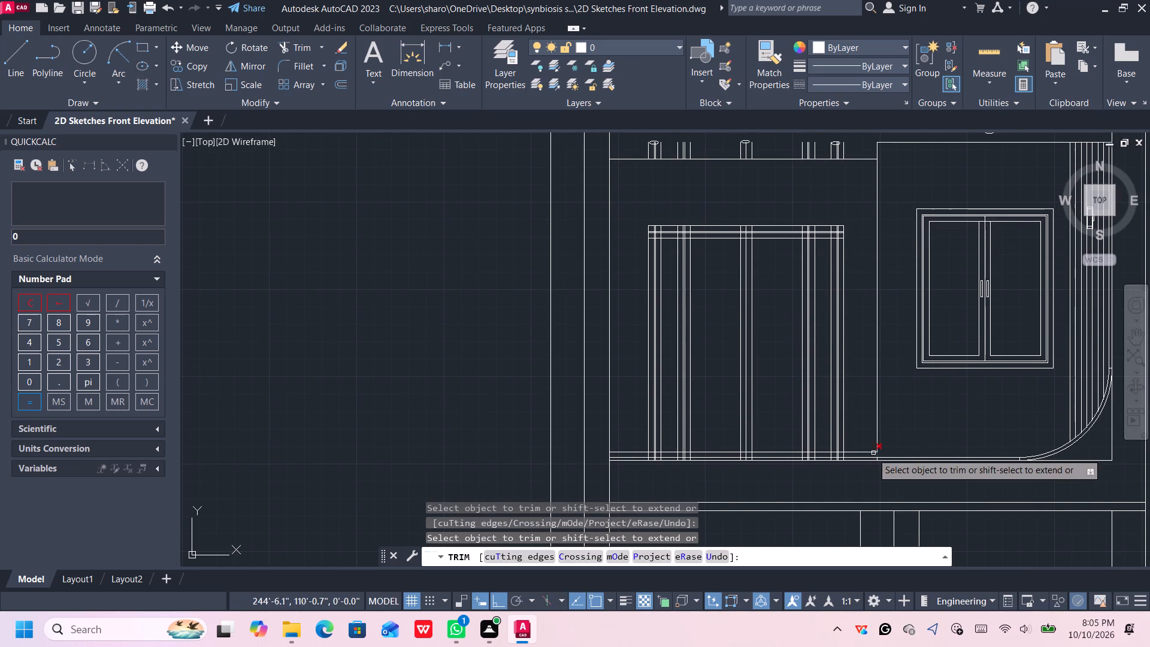
{"action": "left_click", "coordinate": [854, 451]}
{"action": "middle_click_drag", "start_coordinate": [855, 452], "coordinate": [855, 452]}
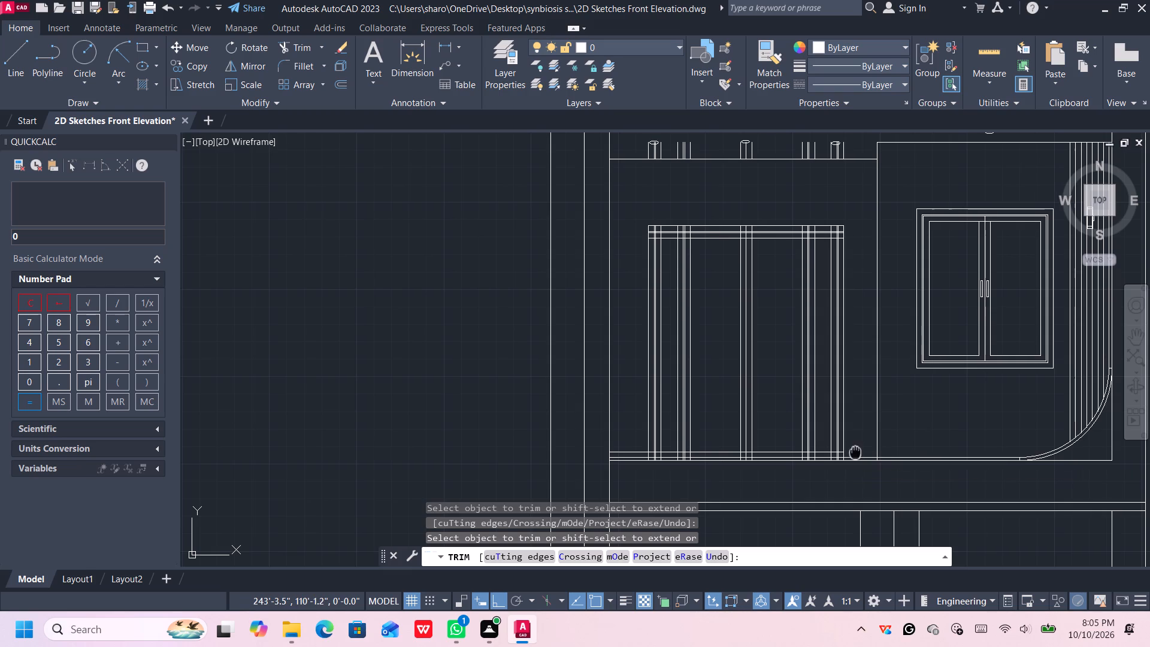
{"action": "middle_click_drag", "start_coordinate": [855, 452], "coordinate": [873, 442]}
{"action": "scroll", "coordinate": [722, 433], "scroll_direction": "up", "scroll_amount": 1}
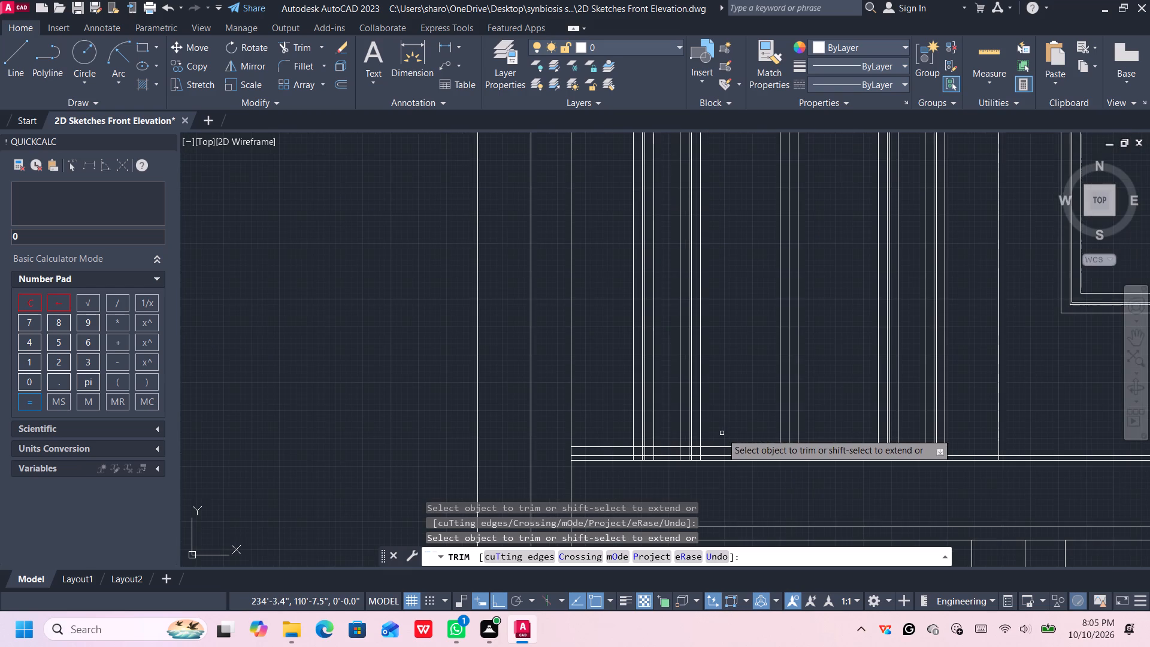
{"action": "middle_click_drag", "start_coordinate": [724, 433], "coordinate": [757, 424]}
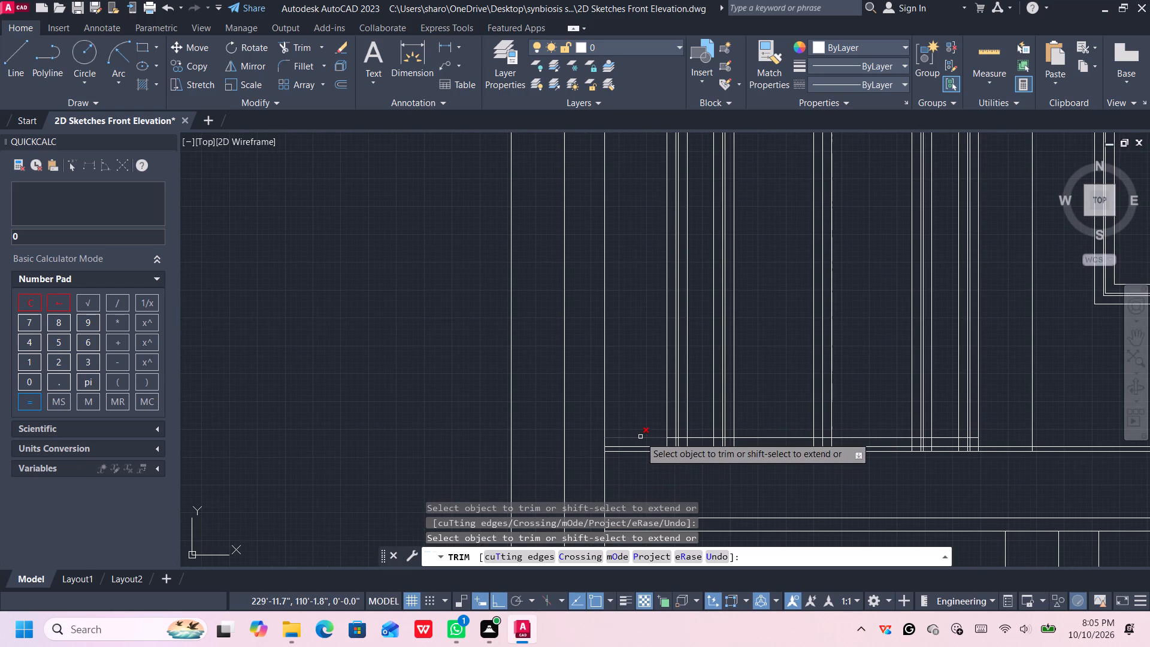
{"action": "left_click", "coordinate": [640, 437]}
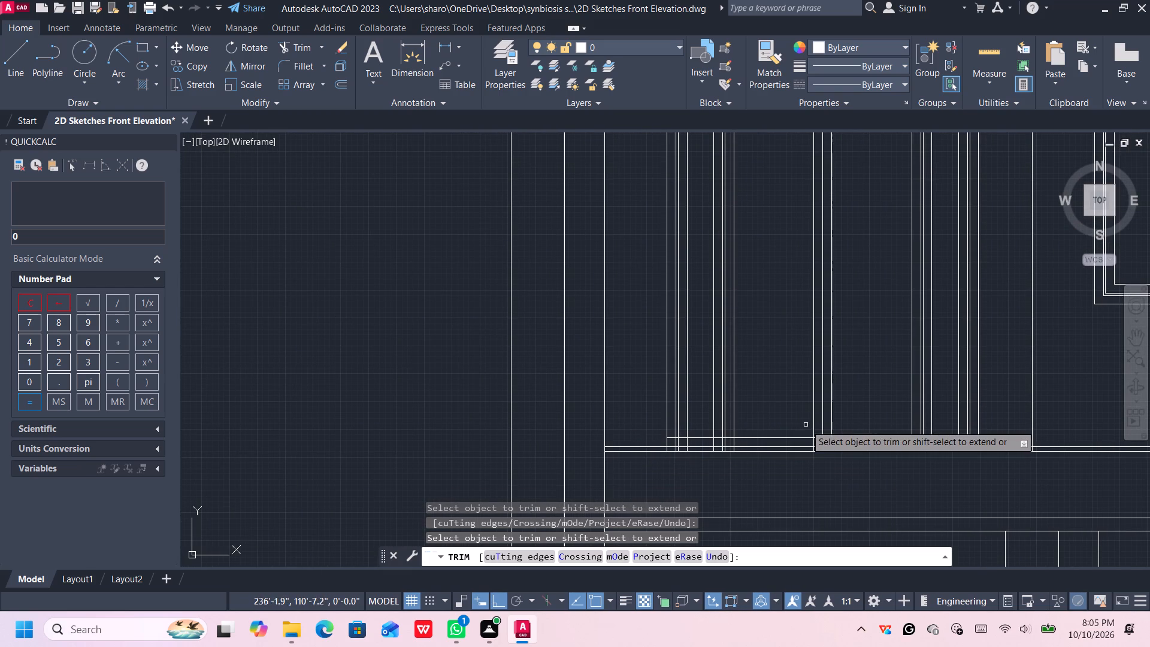
Trim the ends of all the door frame's verticals between the two horizontal base lines beneath the bottom rail.
{"action": "middle_click_drag", "start_coordinate": [798, 424], "coordinate": [766, 399]}
{"action": "scroll", "coordinate": [731, 407], "scroll_direction": "up", "scroll_amount": 4}
{"action": "scroll", "coordinate": [722, 412], "scroll_direction": "down", "scroll_amount": 2}
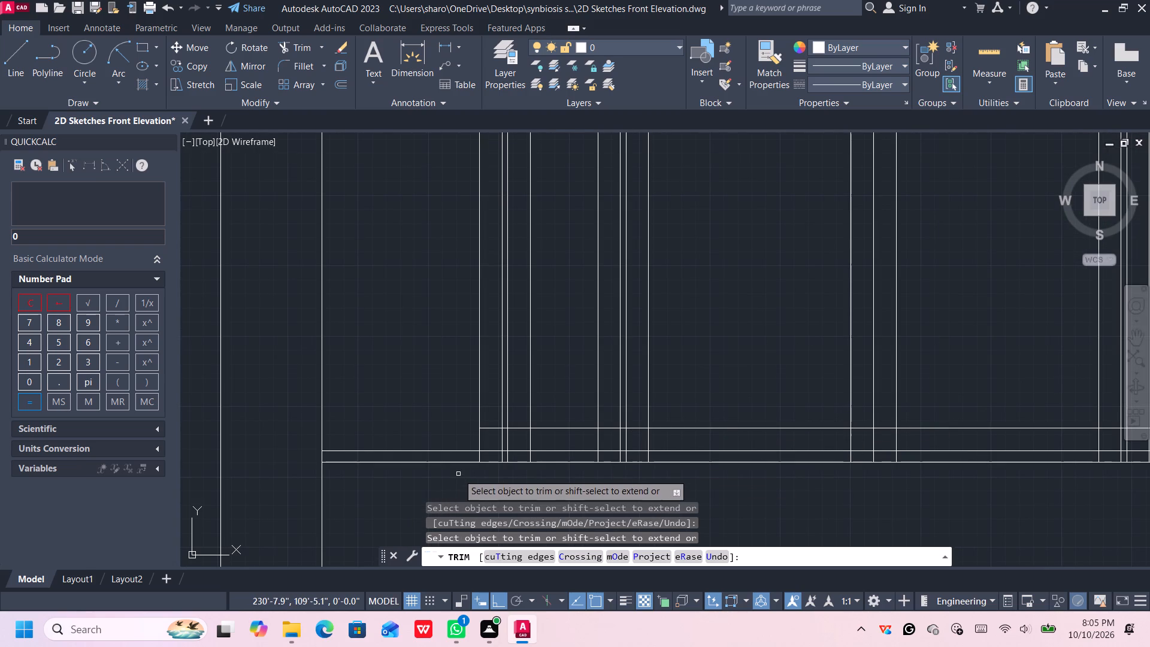
{"action": "scroll", "coordinate": [460, 474], "scroll_direction": "up", "scroll_amount": 1}
{"action": "left_click", "coordinate": [482, 446]}
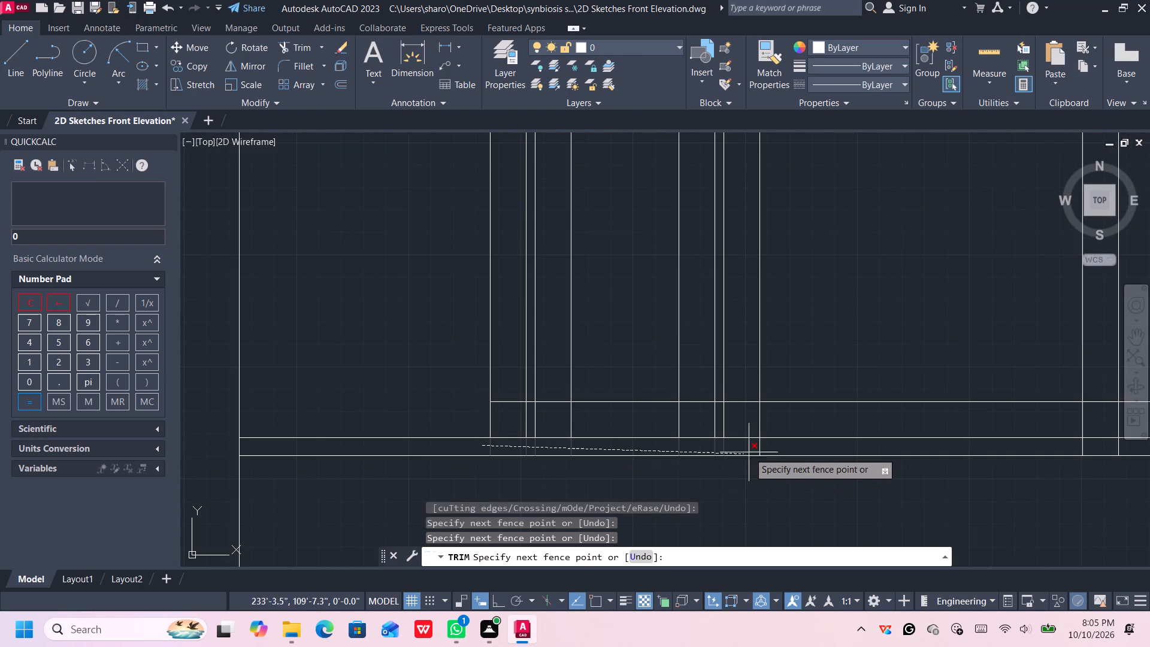
{"action": "scroll", "coordinate": [830, 442], "scroll_direction": "down", "scroll_amount": 1}
{"action": "middle_click_drag", "start_coordinate": [830, 444], "coordinate": [428, 423]}
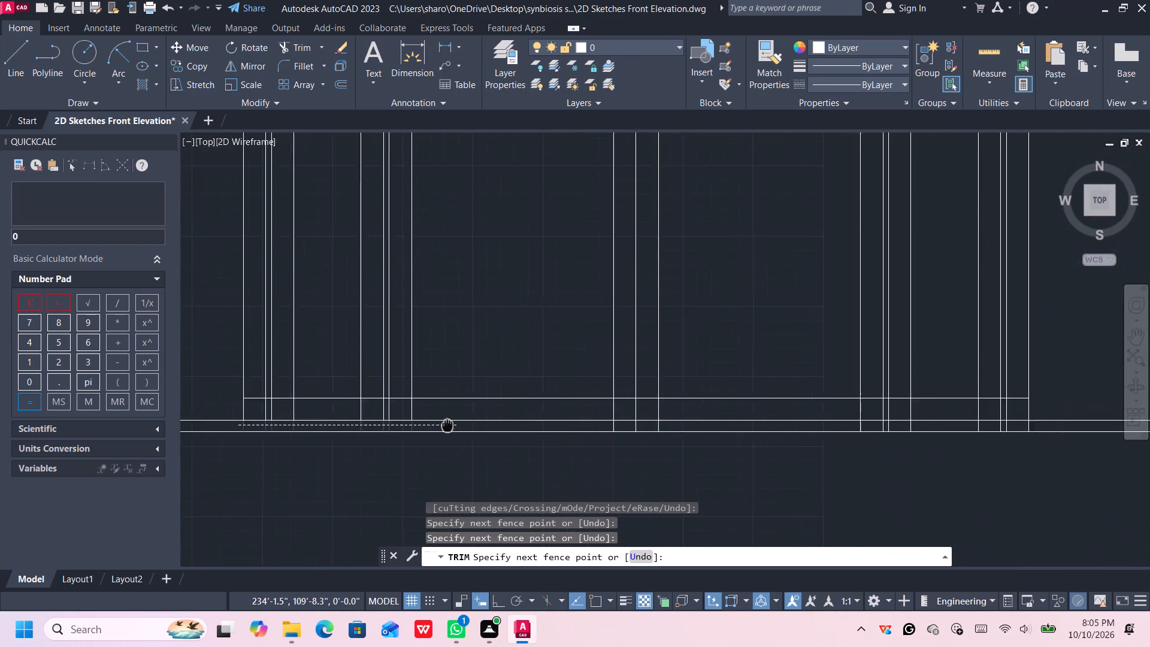
{"action": "middle_click_drag", "start_coordinate": [428, 423], "coordinate": [414, 421]}
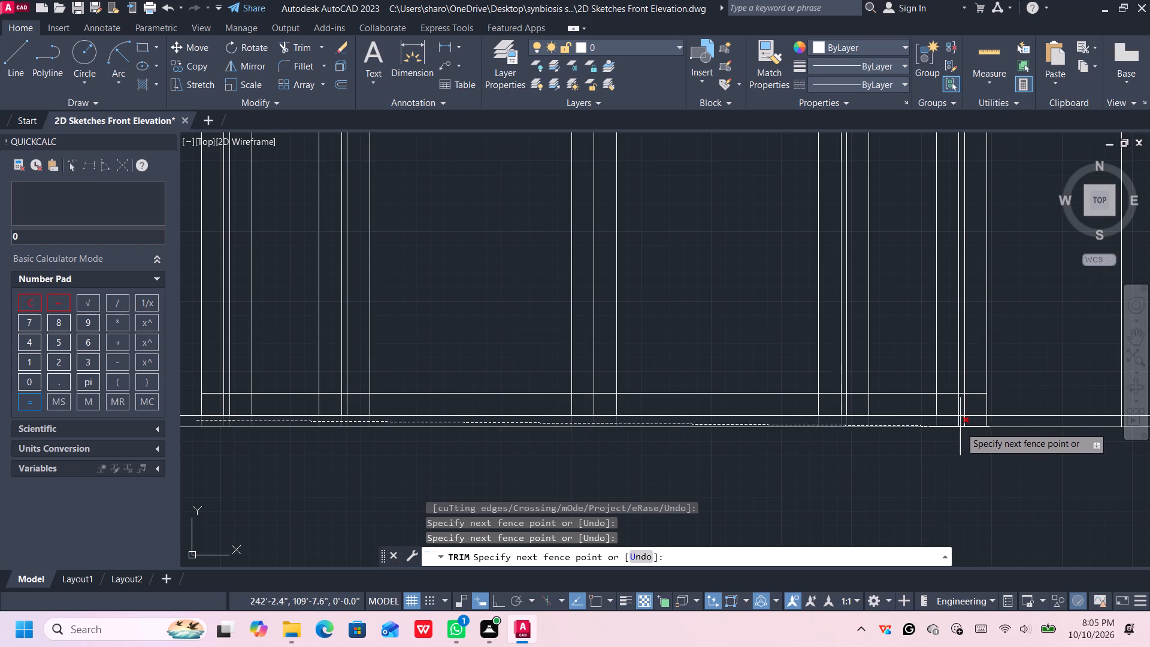
{"action": "left_click", "coordinate": [1000, 421]}
Trim the bottom rail line between the frame's outermost left vertical and the inner left vertical of the leftmost narrow panel.
{"action": "scroll", "coordinate": [765, 339], "scroll_direction": "down", "scroll_amount": 2}
{"action": "middle_click_drag", "start_coordinate": [765, 339], "coordinate": [767, 350]}
{"action": "scroll", "coordinate": [765, 339], "scroll_direction": "up", "scroll_amount": 3}
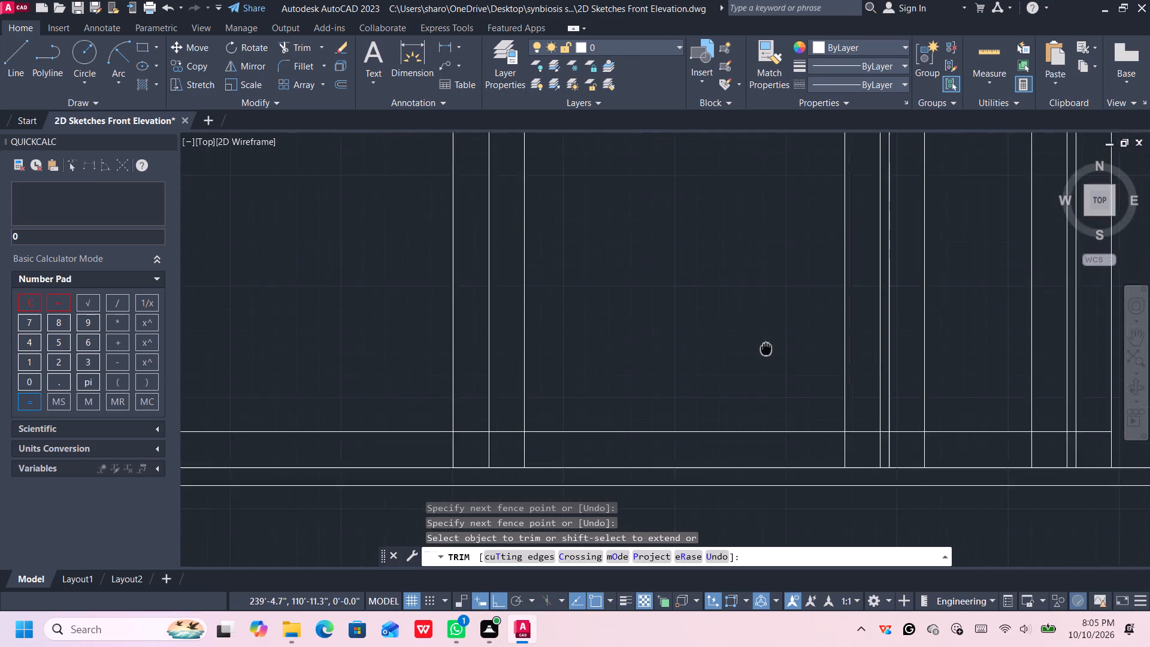
{"action": "middle_click_drag", "start_coordinate": [767, 350], "coordinate": [769, 398]}
{"action": "scroll", "coordinate": [769, 386], "scroll_direction": "down", "scroll_amount": 5}
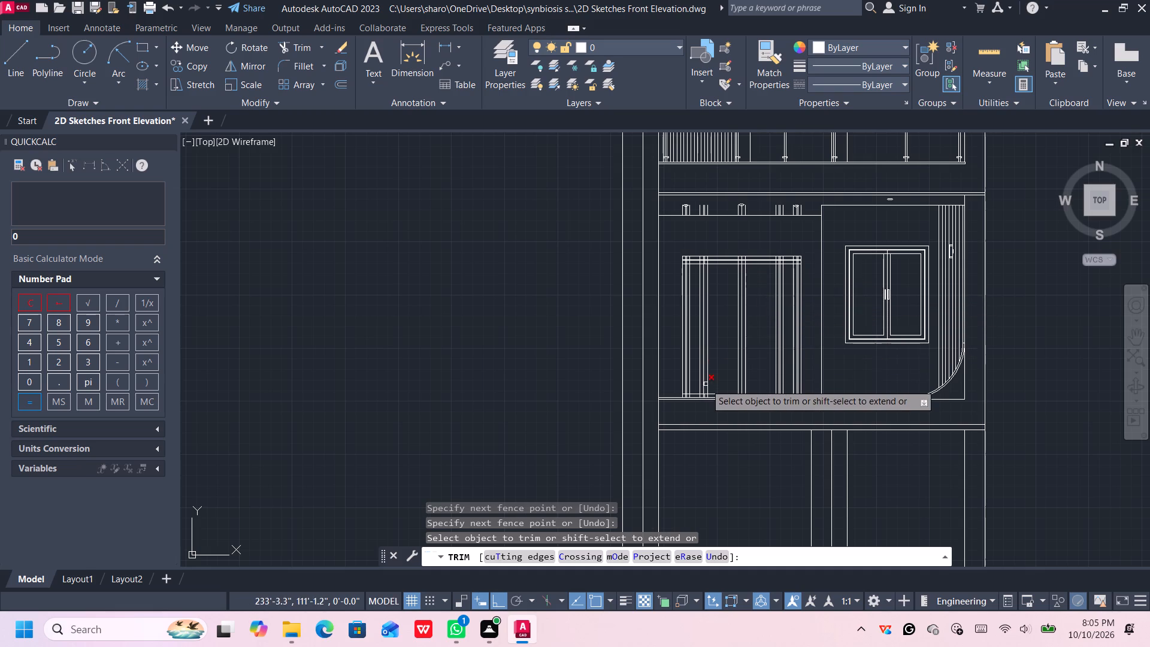
{"action": "scroll", "coordinate": [693, 393], "scroll_direction": "up", "scroll_amount": 2}
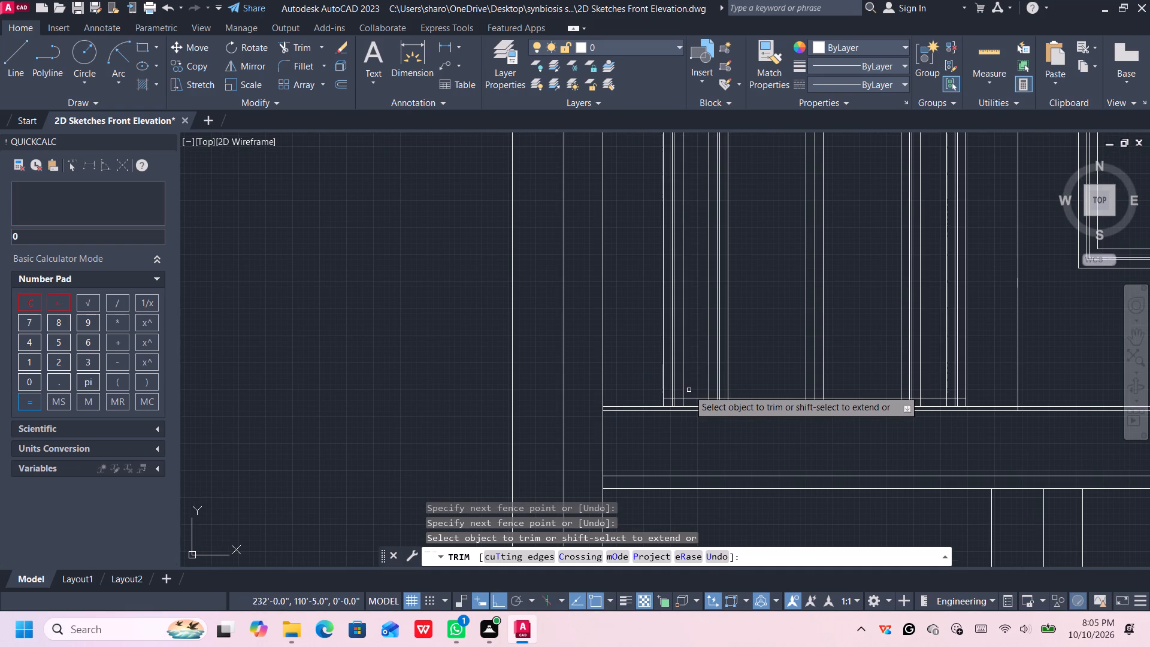
{"action": "scroll", "coordinate": [691, 393], "scroll_direction": "up", "scroll_amount": 2}
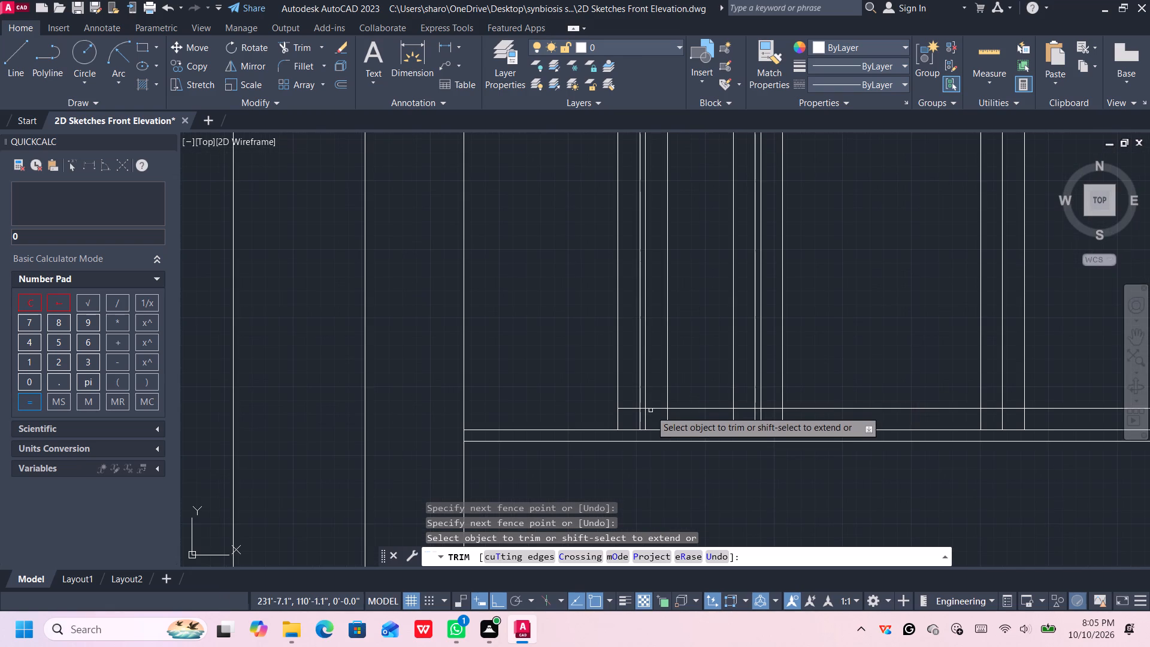
{"action": "left_click", "coordinate": [630, 404]}
{"action": "left_click", "coordinate": [629, 414]}
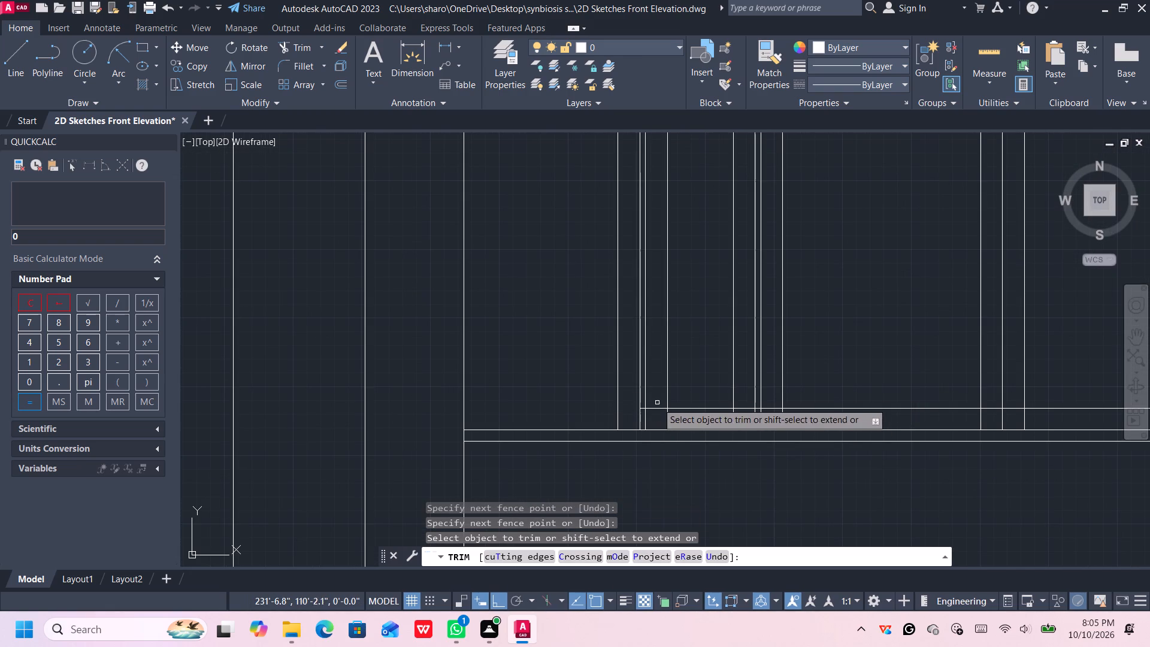
{"action": "left_click", "coordinate": [657, 403]}
{"action": "left_click", "coordinate": [655, 413]}
{"action": "scroll", "coordinate": [655, 412], "scroll_direction": "up", "scroll_amount": 2}
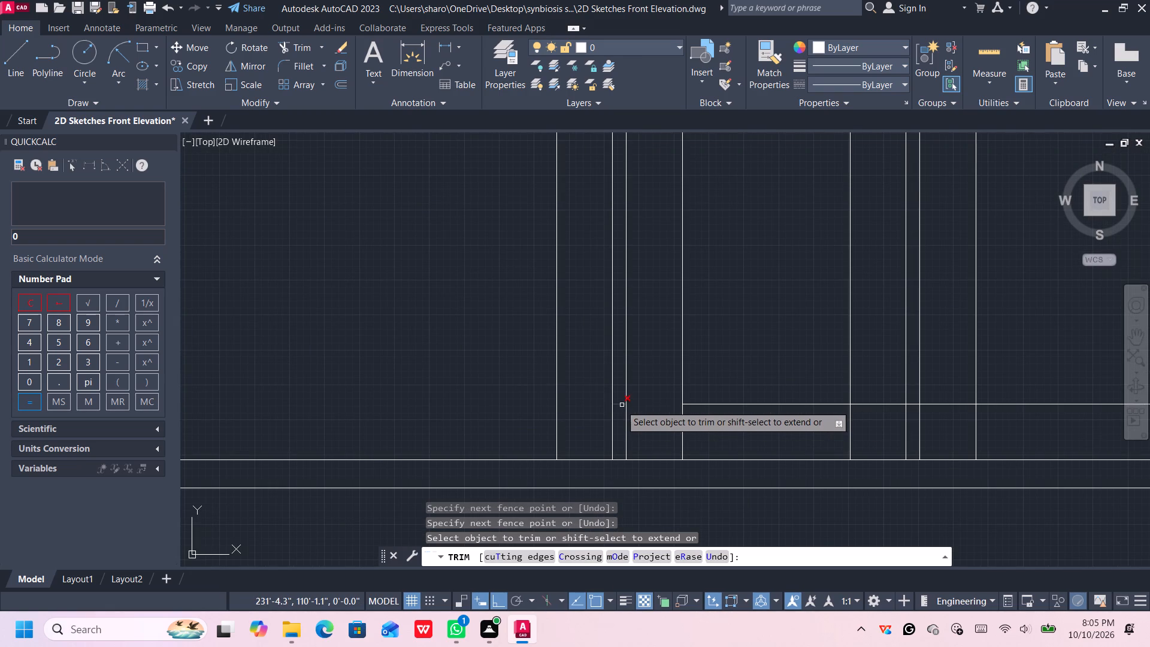
{"action": "left_click", "coordinate": [620, 404]}
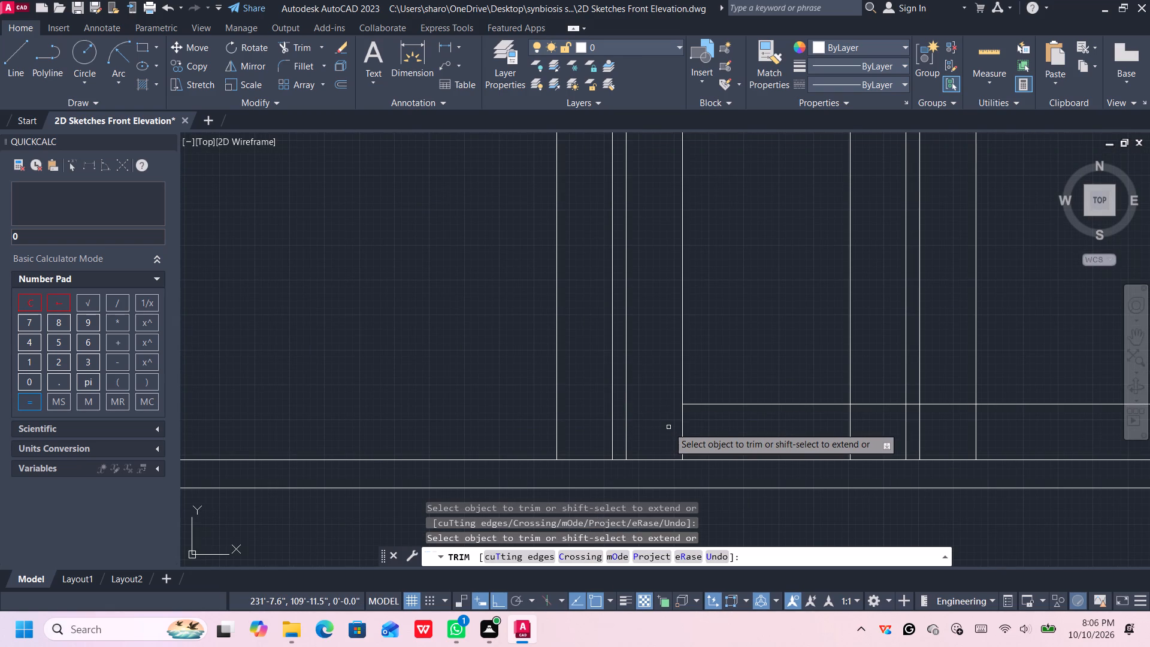
Close the leftmost narrow panel's bottom corners by trimming its two verticals below the rail and the rail segment just right of it.
{"action": "left_click", "coordinate": [668, 428]}
{"action": "left_click", "coordinate": [709, 432]}
{"action": "left_click", "coordinate": [868, 423]}
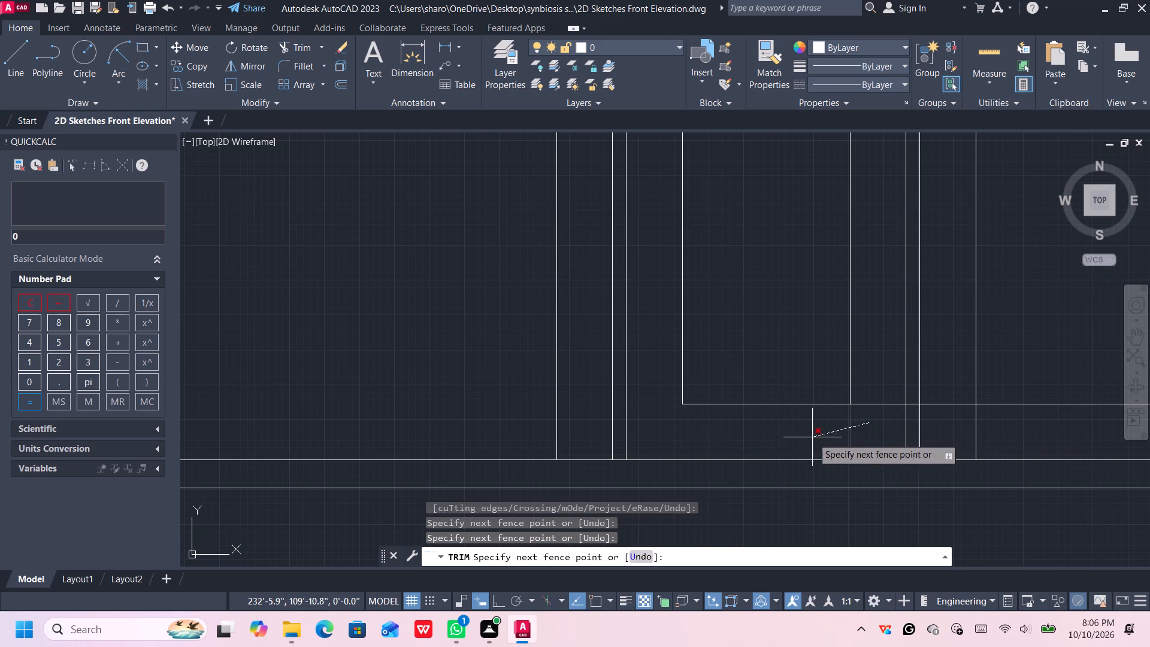
{"action": "left_click", "coordinate": [812, 438]}
{"action": "left_click", "coordinate": [876, 397]}
{"action": "left_click", "coordinate": [874, 421]}
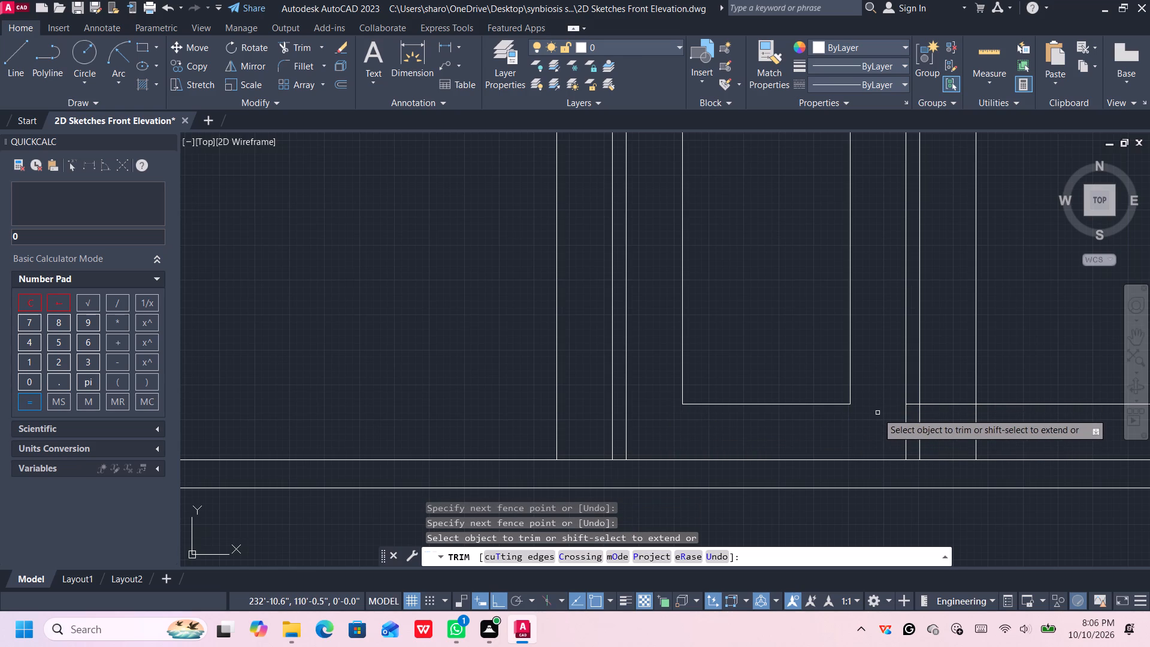
Trim the bottom rail up to the first wide panel's left vertical, and trim that vertical below the rail.
{"action": "middle_click_drag", "start_coordinate": [870, 413], "coordinate": [647, 418]}
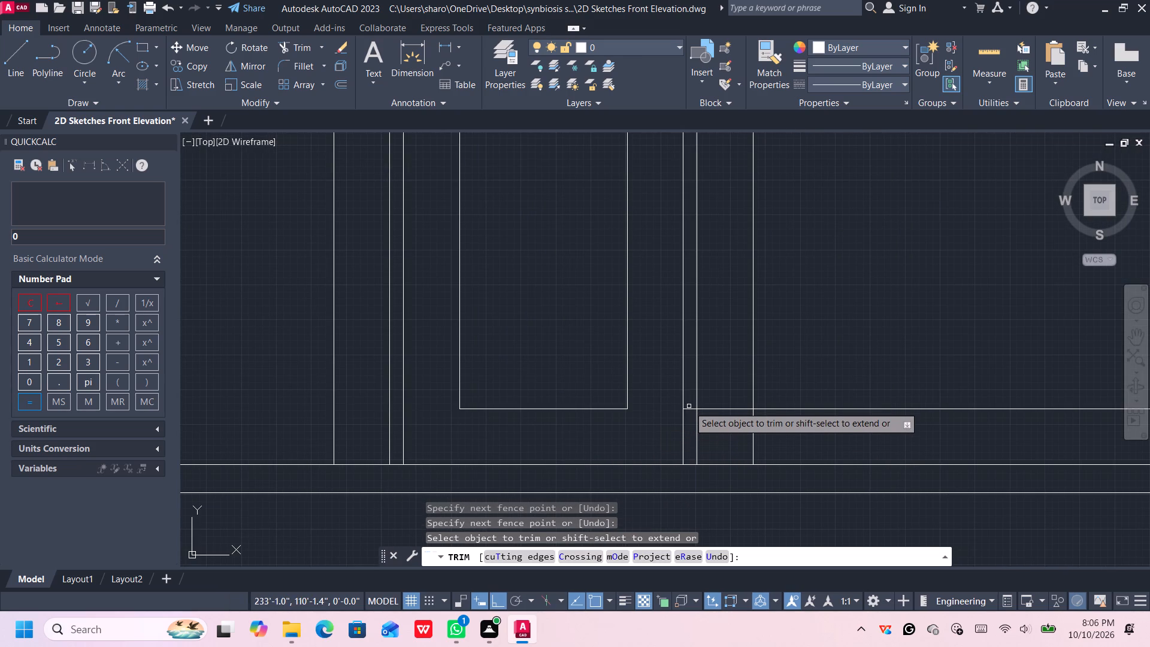
{"action": "left_click", "coordinate": [689, 406]}
{"action": "left_click", "coordinate": [691, 413]}
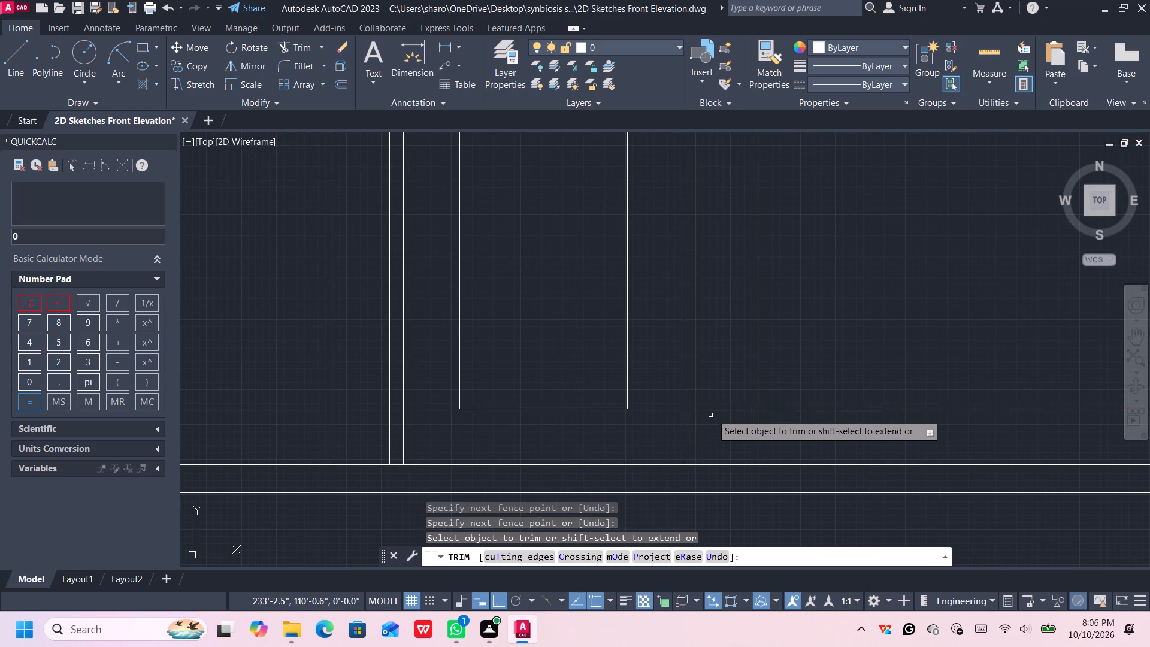
{"action": "left_click", "coordinate": [719, 396]}
{"action": "left_click", "coordinate": [720, 421]}
{"action": "left_click", "coordinate": [724, 422]}
{"action": "left_click", "coordinate": [770, 433]}
At the central stile, trim the two wide panels' inner verticals below the rail and the rail segments on both sides of the centre line.
{"action": "scroll", "coordinate": [773, 433], "scroll_direction": "down", "scroll_amount": 3}
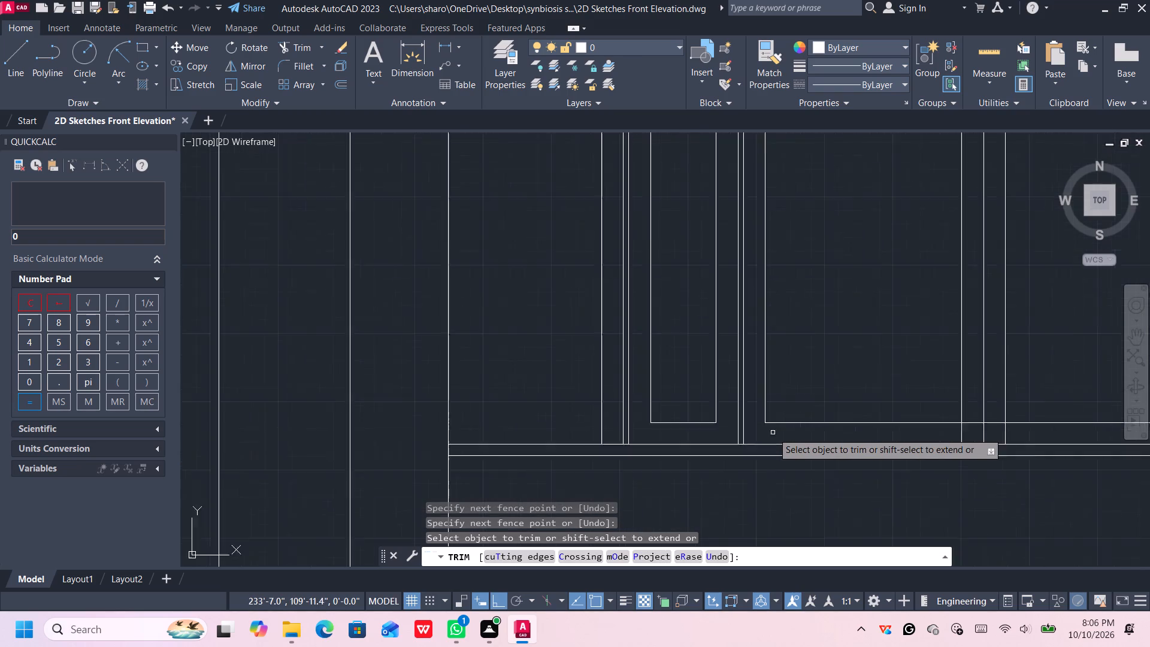
{"action": "scroll", "coordinate": [773, 433], "scroll_direction": "down", "scroll_amount": 1}
{"action": "scroll", "coordinate": [871, 430], "scroll_direction": "up", "scroll_amount": 3}
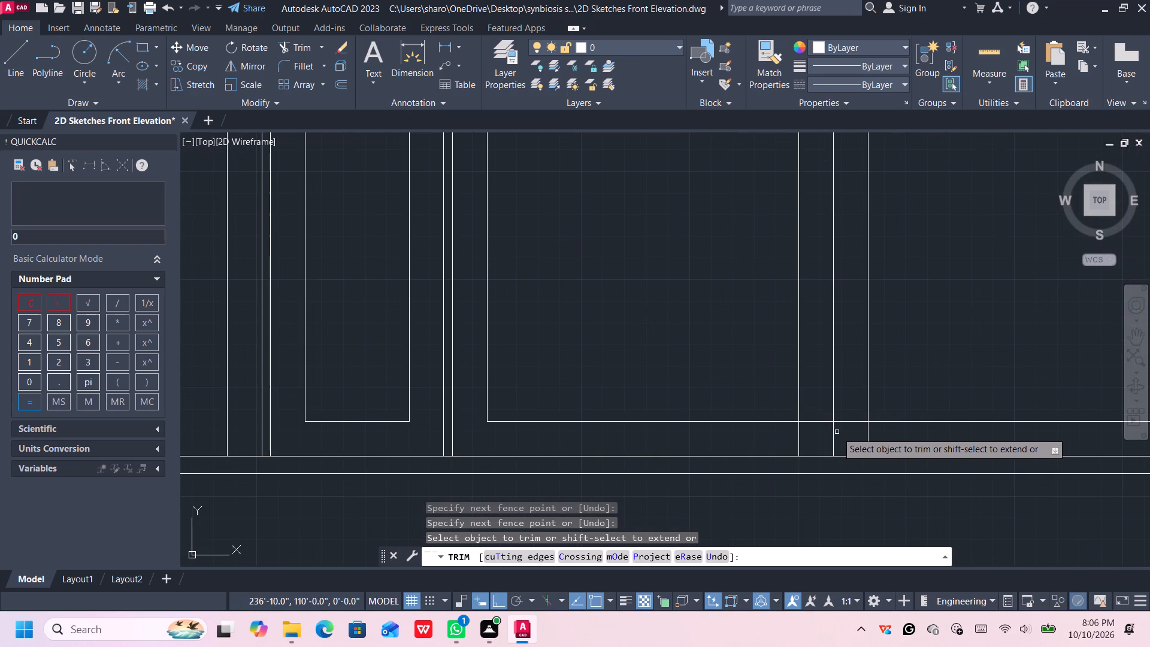
{"action": "left_click", "coordinate": [882, 440]}
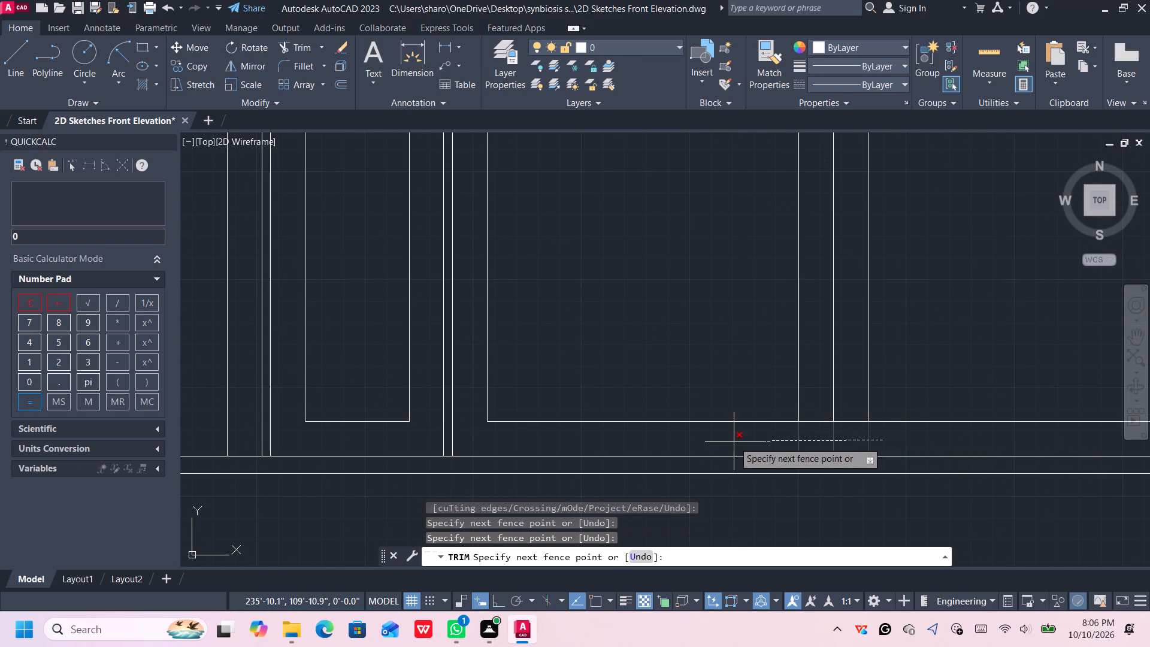
{"action": "left_click", "coordinate": [849, 445]}
{"action": "left_click", "coordinate": [809, 439]}
{"action": "left_click", "coordinate": [794, 440]}
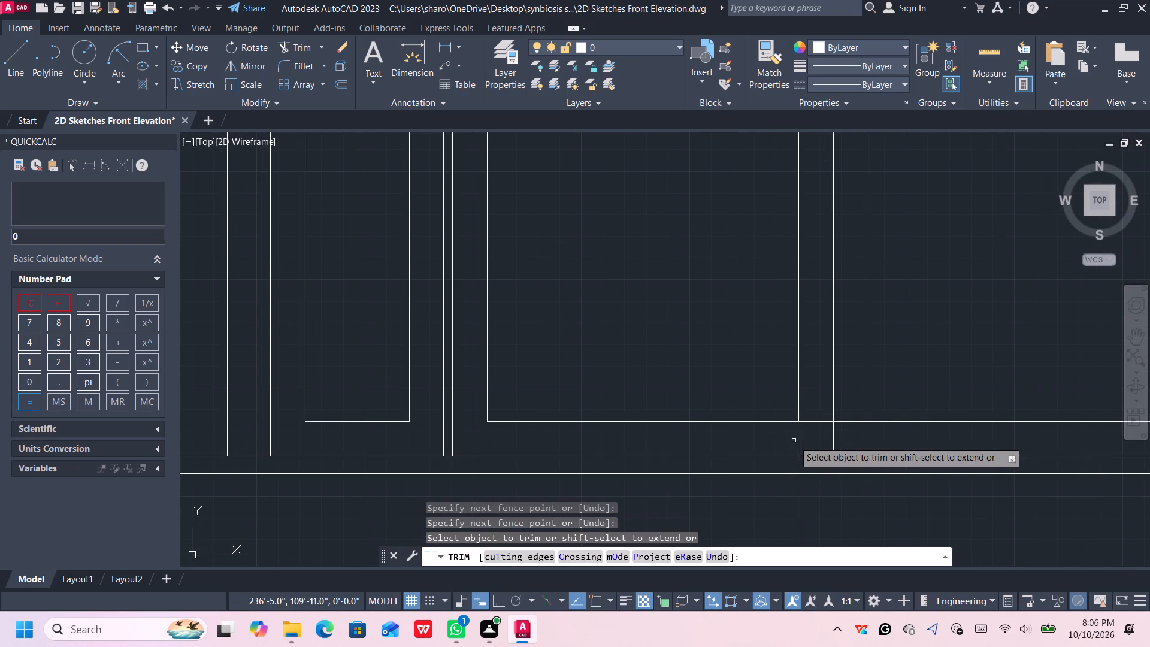
{"action": "left_click", "coordinate": [816, 412]}
{"action": "left_click", "coordinate": [816, 433]}
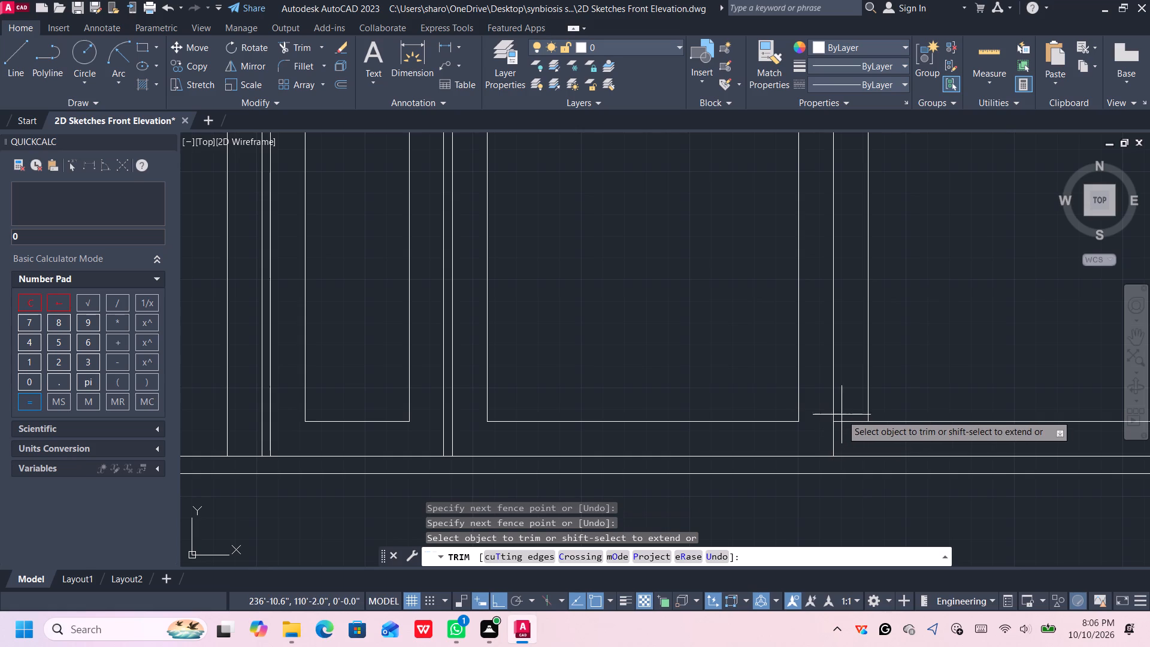
{"action": "left_click", "coordinate": [842, 415]}
{"action": "left_click", "coordinate": [852, 435]}
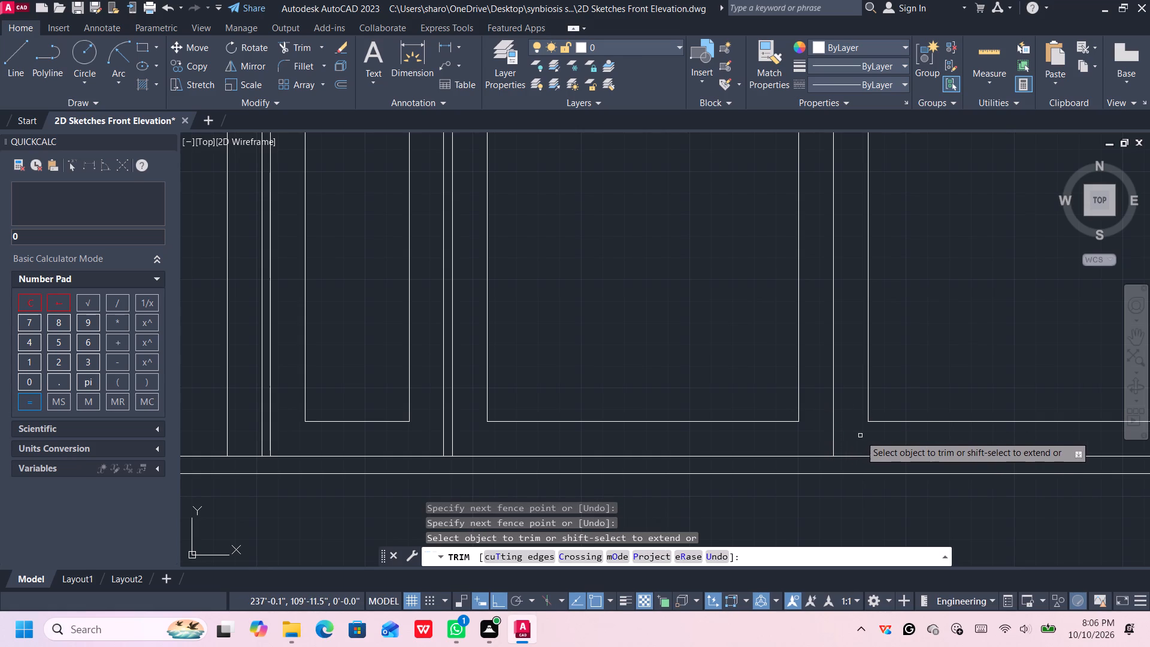
Trim the rail across the stile between the second wide panel and the right narrow panel, plus both panels' adjoining verticals below the rail.
{"action": "scroll", "coordinate": [865, 432], "scroll_direction": "down", "scroll_amount": 2}
{"action": "middle_click_drag", "start_coordinate": [929, 381], "coordinate": [596, 392]}
{"action": "scroll", "coordinate": [596, 392], "scroll_direction": "down", "scroll_amount": 1}
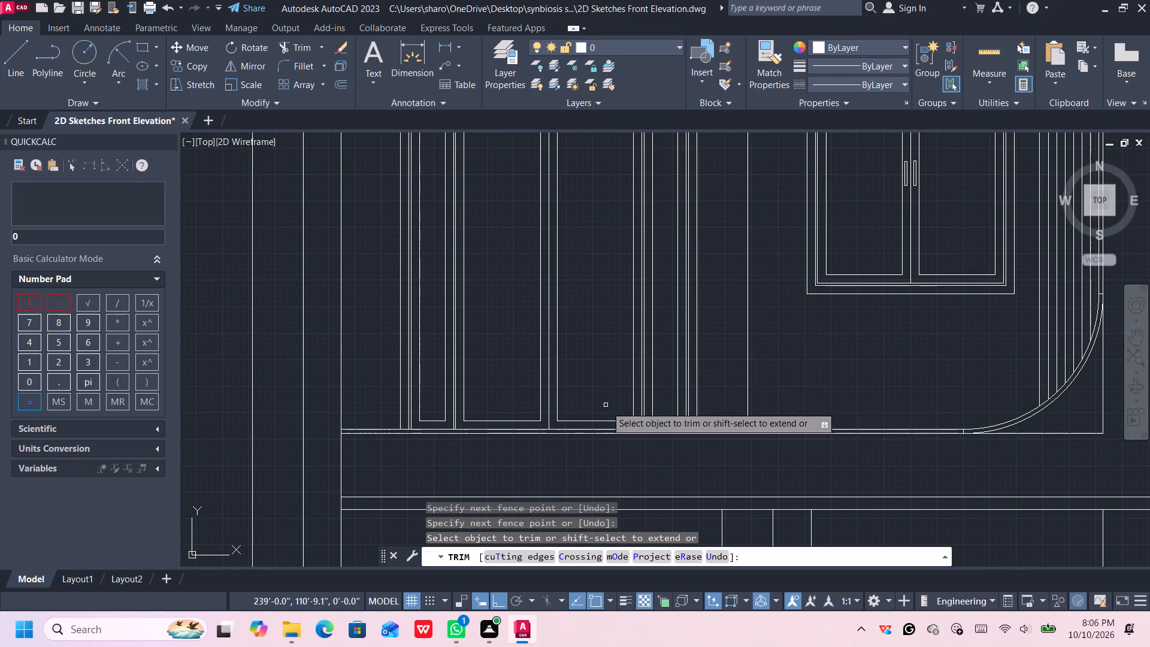
{"action": "scroll", "coordinate": [658, 420], "scroll_direction": "up", "scroll_amount": 3}
{"action": "left_click", "coordinate": [639, 439]}
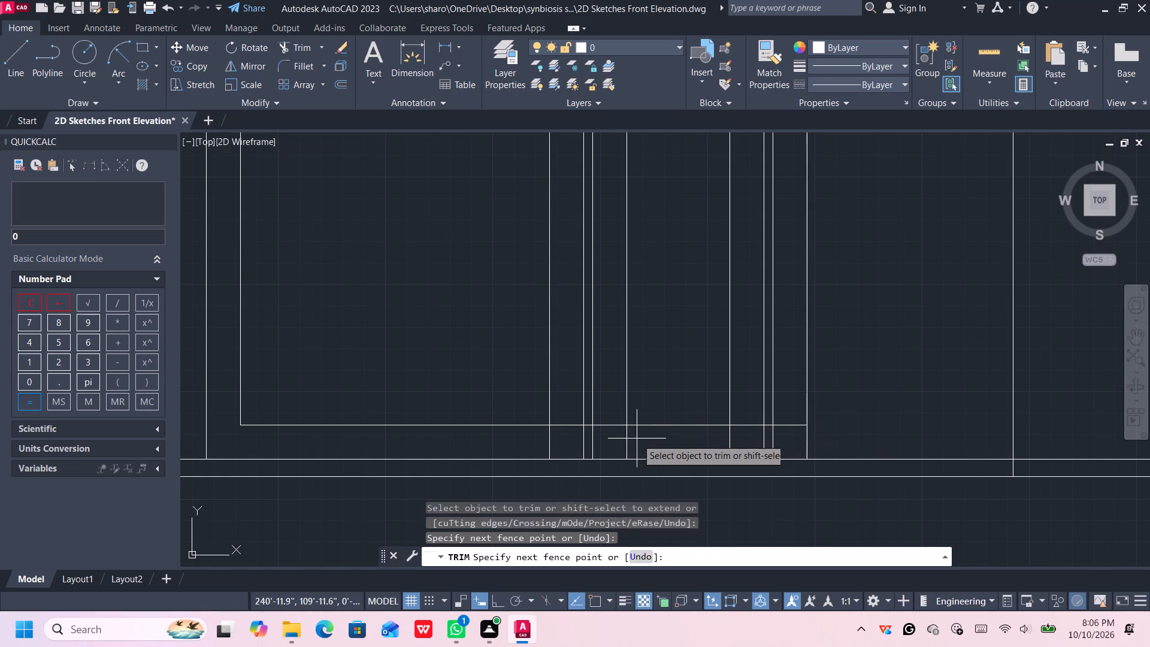
{"action": "left_click", "coordinate": [616, 439]}
{"action": "left_click", "coordinate": [610, 418]}
{"action": "left_click", "coordinate": [607, 435]}
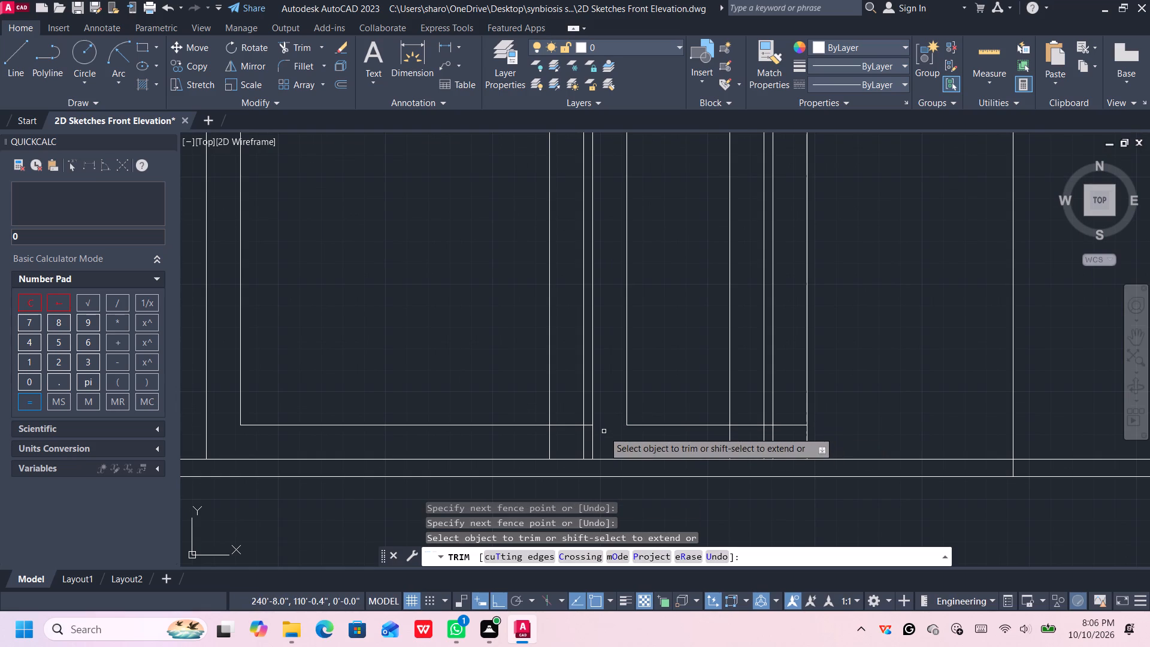
{"action": "scroll", "coordinate": [604, 432], "scroll_direction": "up", "scroll_amount": 1}
{"action": "left_click", "coordinate": [577, 422]}
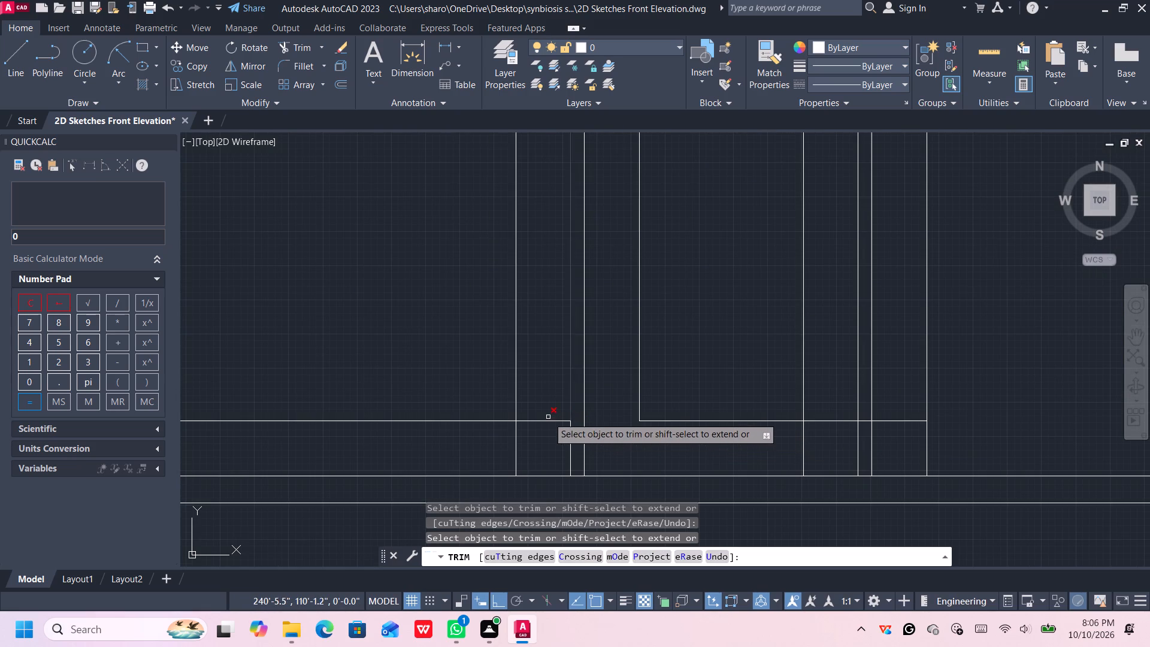
{"action": "left_click", "coordinate": [538, 407]}
{"action": "left_click", "coordinate": [532, 433]}
{"action": "left_click", "coordinate": [519, 439]}
{"action": "left_click", "coordinate": [487, 443]}
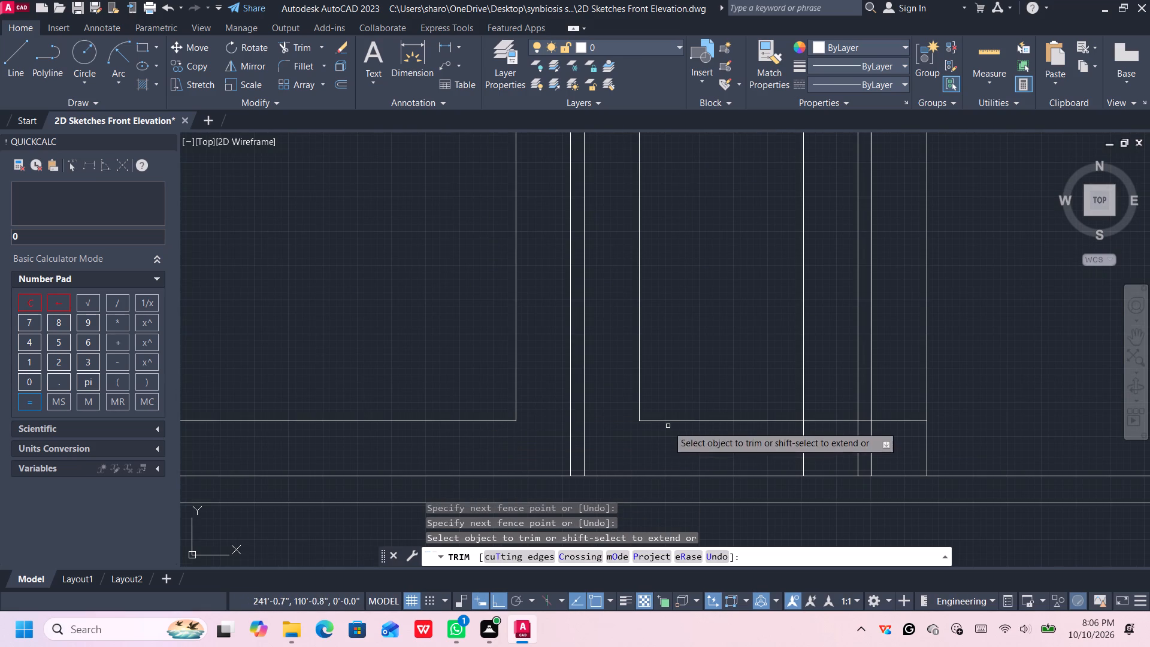
Close the right narrow panel's bottom-right corner by trimming its right vertical below the rail and the rail segments out to the frame.
{"action": "left_click", "coordinate": [821, 441]}
{"action": "left_click", "coordinate": [783, 443]}
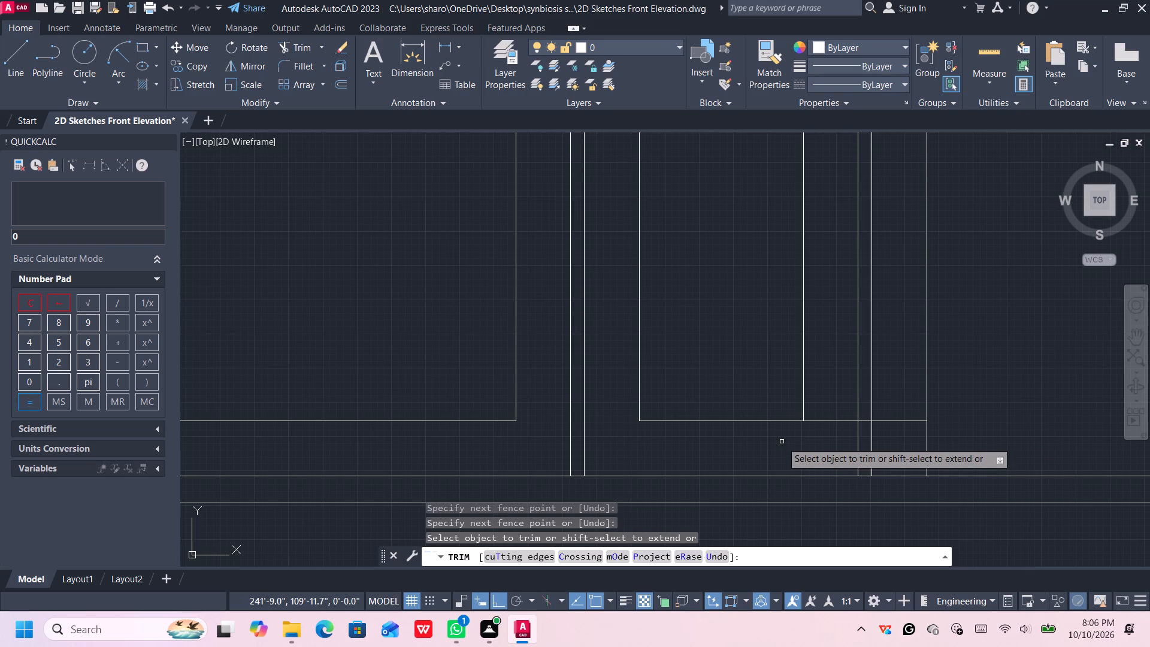
{"action": "left_click", "coordinate": [821, 405]}
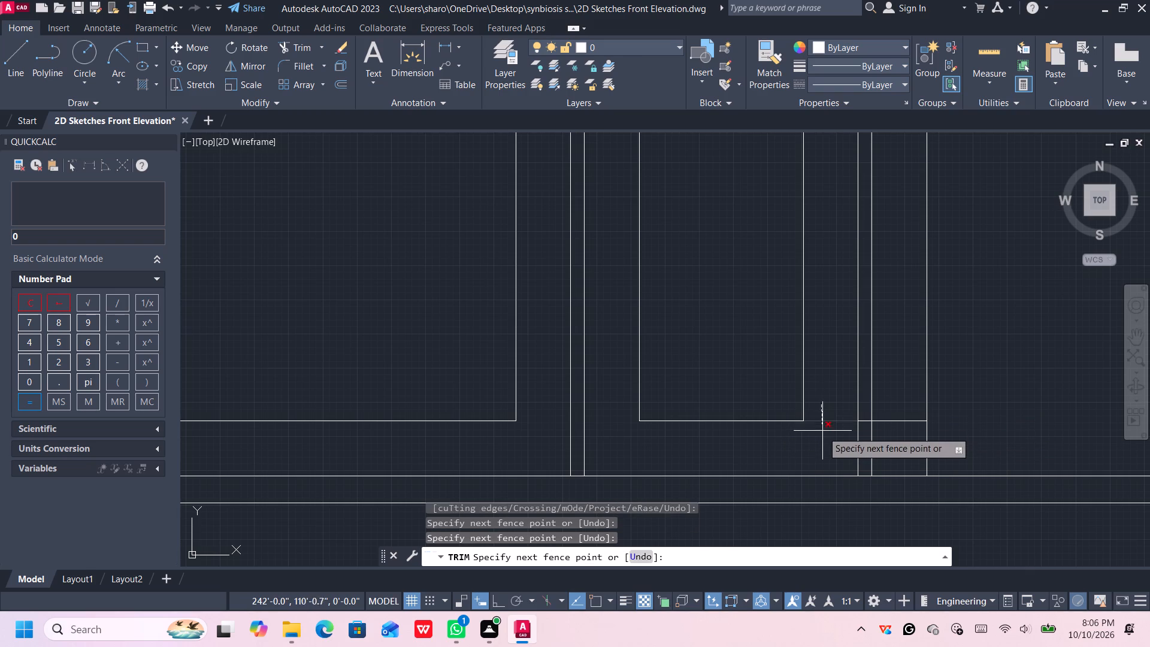
{"action": "left_click", "coordinate": [822, 431]}
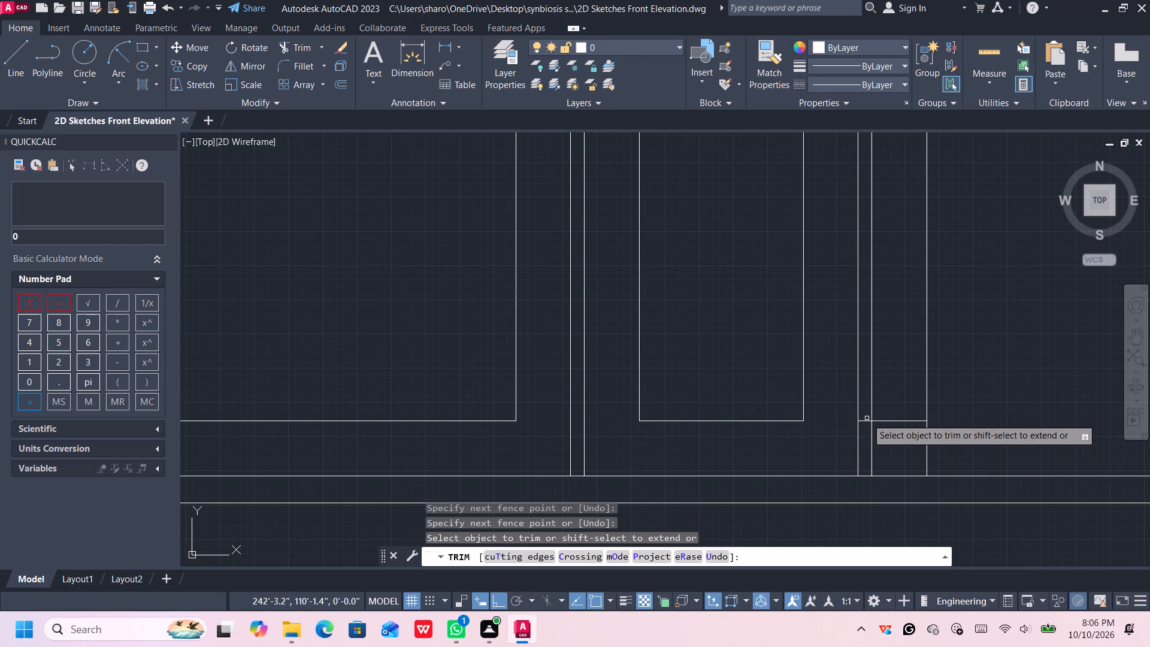
{"action": "left_click", "coordinate": [867, 420]}
{"action": "left_click", "coordinate": [894, 417]}
{"action": "left_click", "coordinate": [895, 429]}
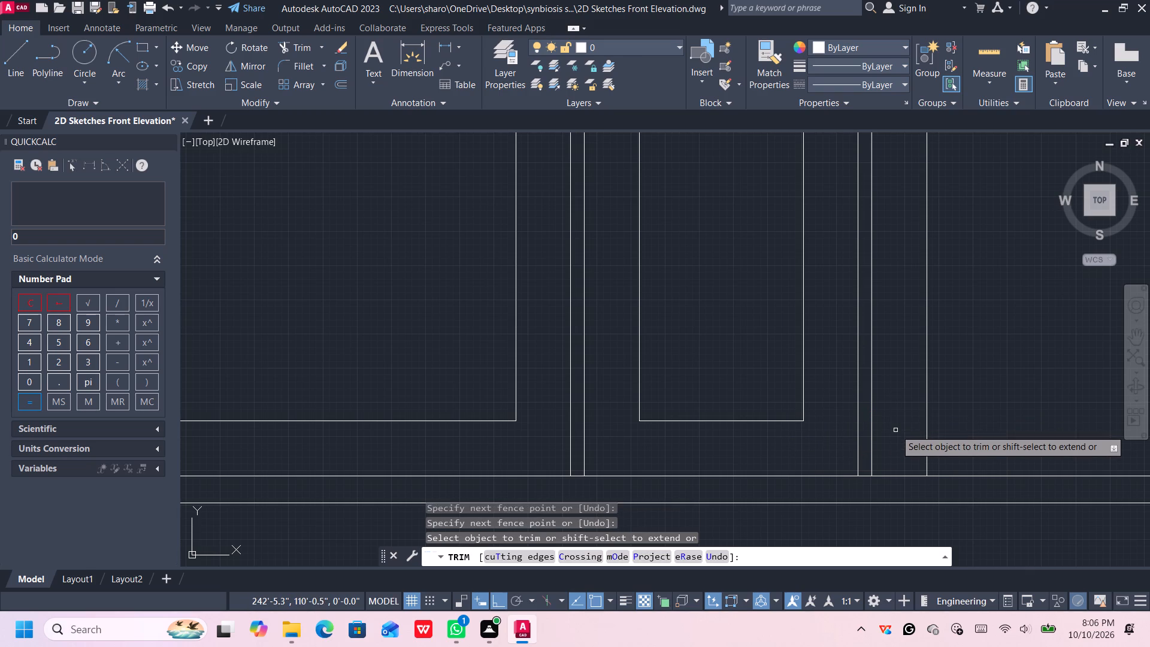
At the frame's top-left corner, trim the double verticals above the double rail and the ends of all three rails beyond them.
{"action": "scroll", "coordinate": [895, 401], "scroll_direction": "down", "scroll_amount": 5}
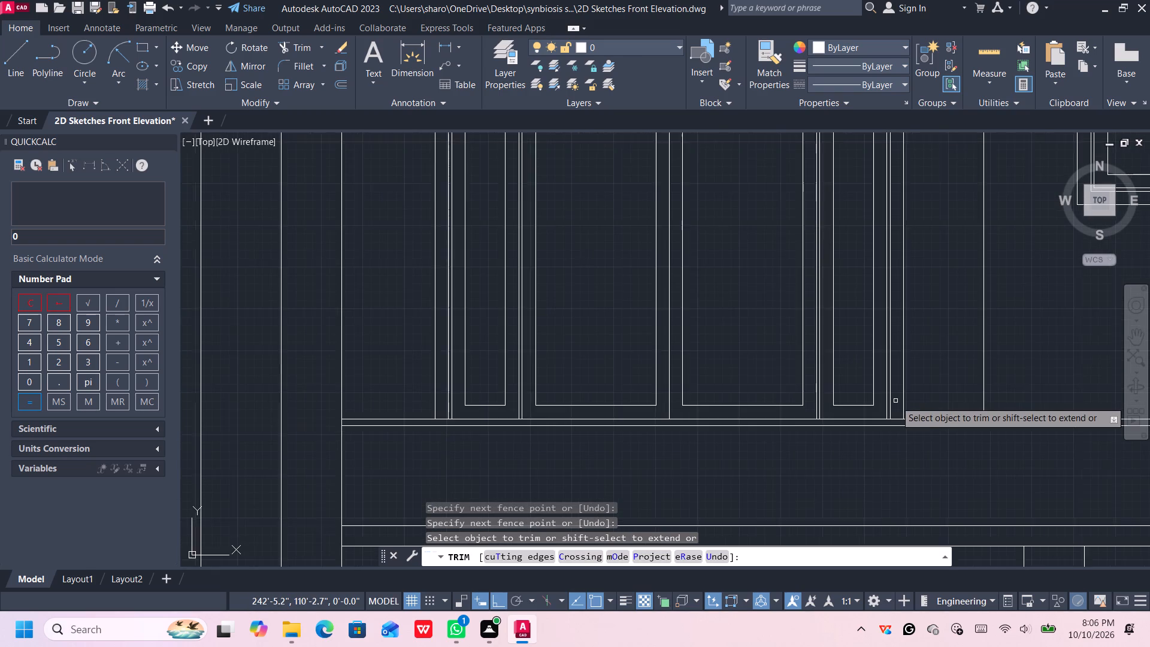
{"action": "scroll", "coordinate": [895, 401], "scroll_direction": "down", "scroll_amount": 1}
{"action": "middle_click_drag", "start_coordinate": [792, 313], "coordinate": [831, 460]}
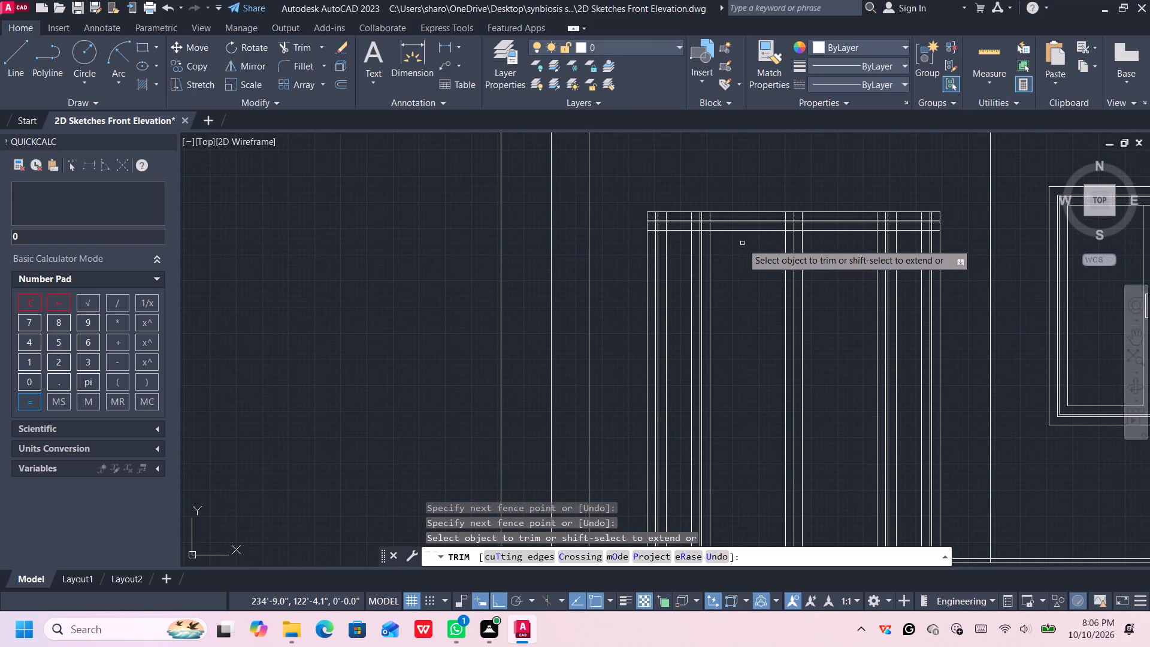
{"action": "middle_click_drag", "start_coordinate": [742, 245], "coordinate": [744, 313]}
{"action": "scroll", "coordinate": [744, 313], "scroll_direction": "up", "scroll_amount": 1}
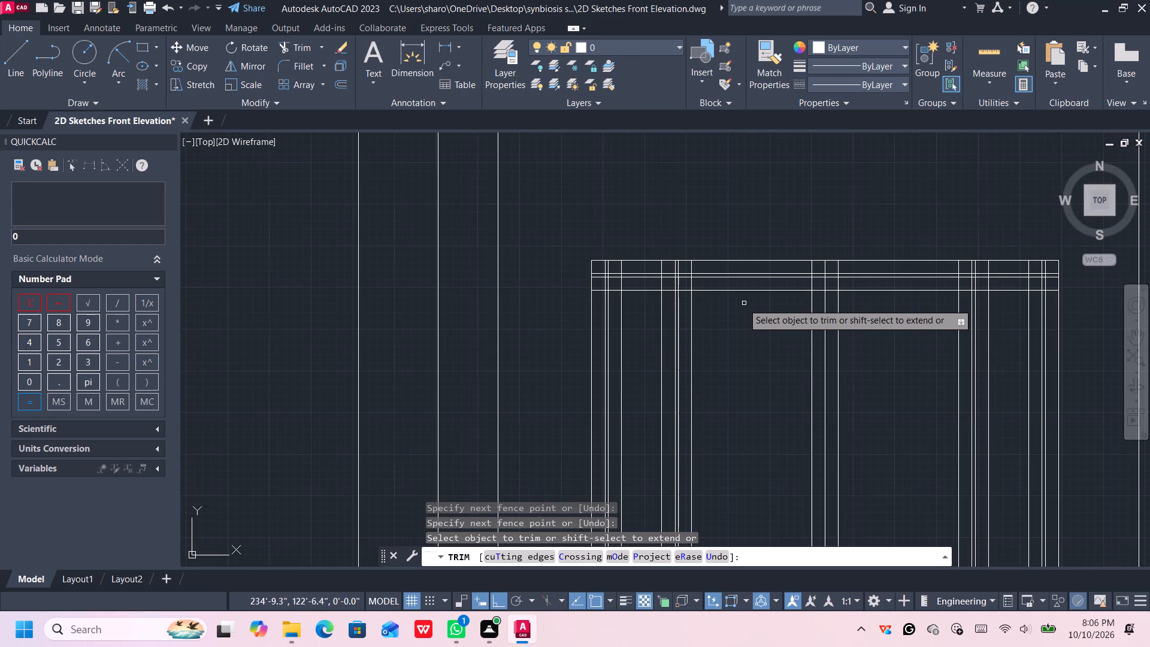
{"action": "scroll", "coordinate": [619, 290], "scroll_direction": "up", "scroll_amount": 3}
{"action": "middle_click_drag", "start_coordinate": [592, 256], "coordinate": [604, 295]}
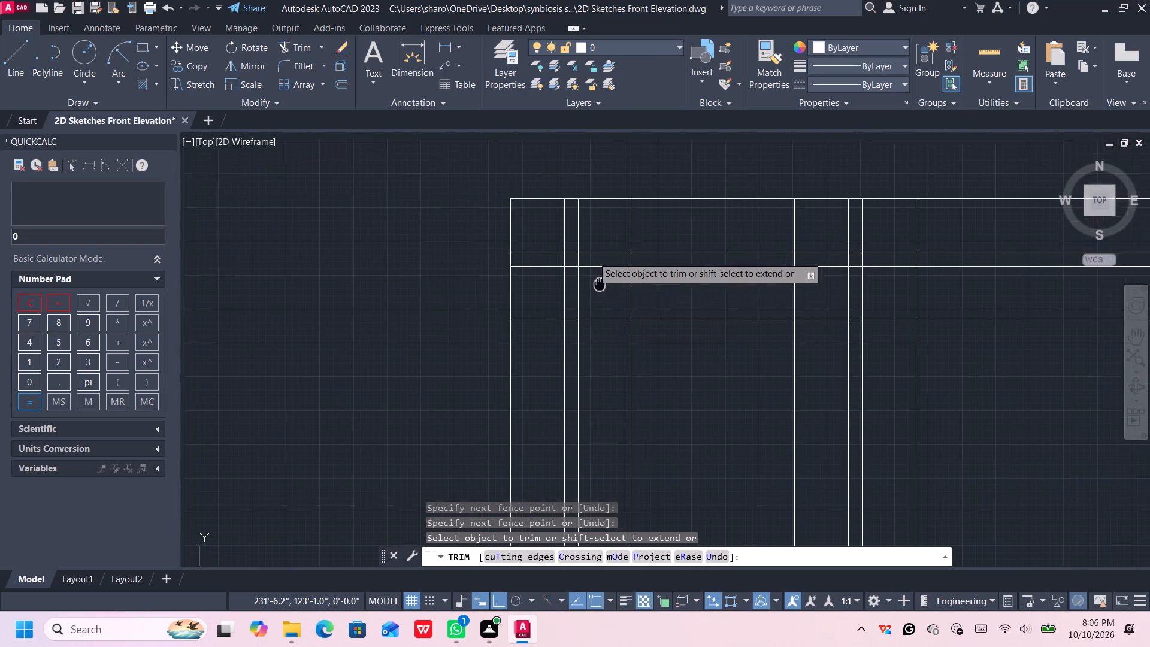
{"action": "middle_click_drag", "start_coordinate": [604, 295], "coordinate": [609, 311]}
{"action": "scroll", "coordinate": [605, 301], "scroll_direction": "up", "scroll_amount": 1}
{"action": "left_click", "coordinate": [597, 230]}
{"action": "left_click", "coordinate": [516, 210]}
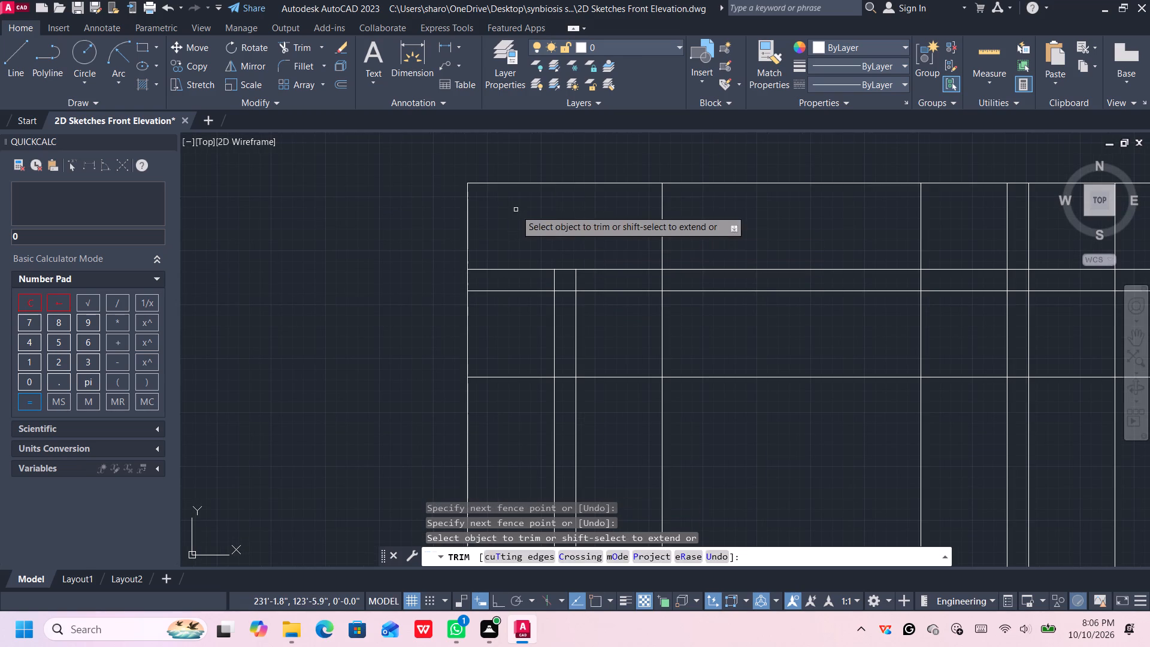
{"action": "left_click", "coordinate": [519, 234]}
{"action": "left_click", "coordinate": [511, 306]}
{"action": "left_click", "coordinate": [502, 345]}
{"action": "left_click", "coordinate": [504, 403]}
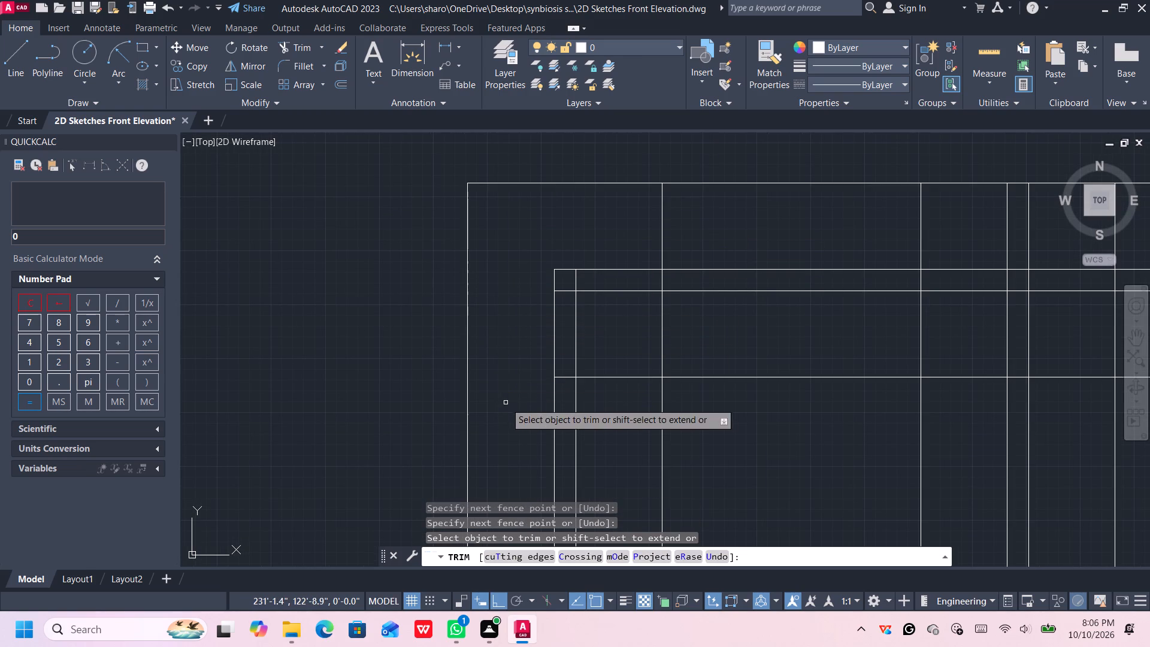
Trim the lower top rail back to the leftmost panel's left vertical, and trim the overlaps where the double lines meet at the corner.
{"action": "left_click", "coordinate": [604, 364]}
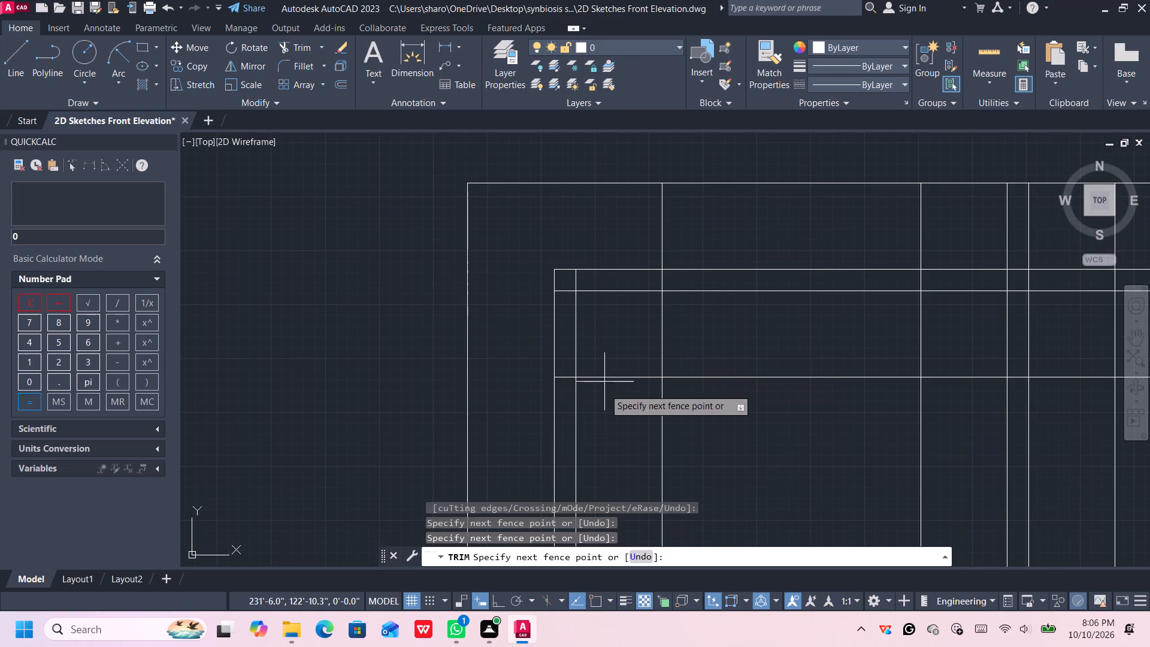
{"action": "left_click", "coordinate": [604, 395]}
{"action": "left_click", "coordinate": [564, 377]}
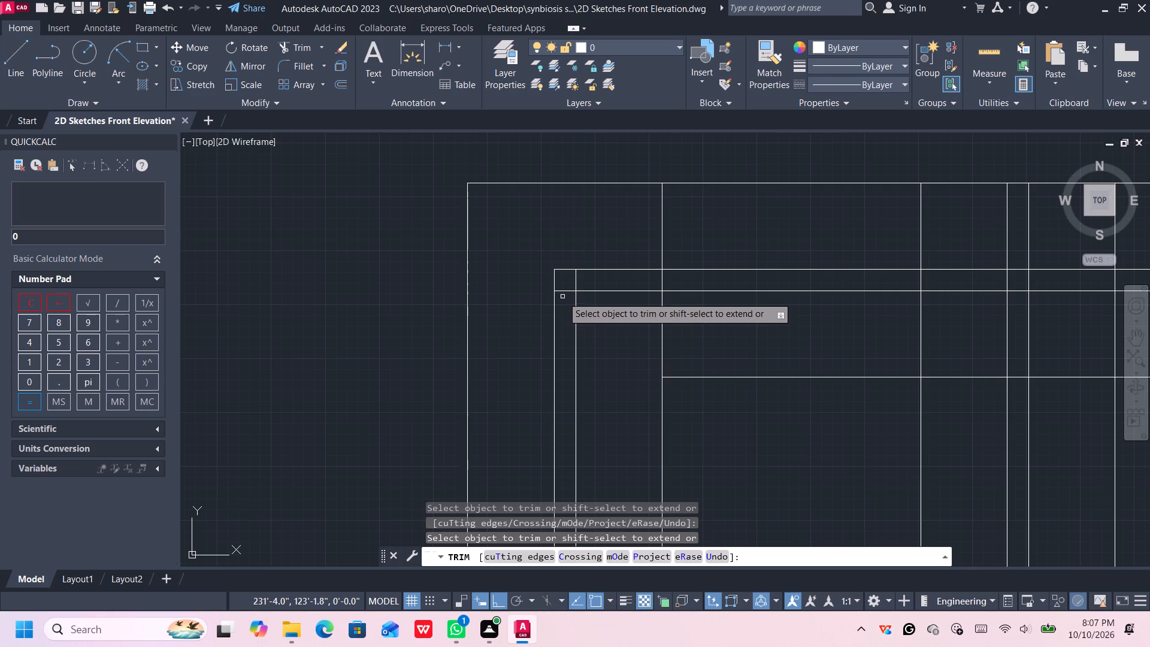
{"action": "scroll", "coordinate": [562, 297], "scroll_direction": "up", "scroll_amount": 2}
{"action": "left_click", "coordinate": [604, 247]}
{"action": "left_click", "coordinate": [559, 266]}
{"action": "left_click_drag", "start_coordinate": [560, 267], "coordinate": [560, 282]}
{"action": "left_click", "coordinate": [561, 293]}
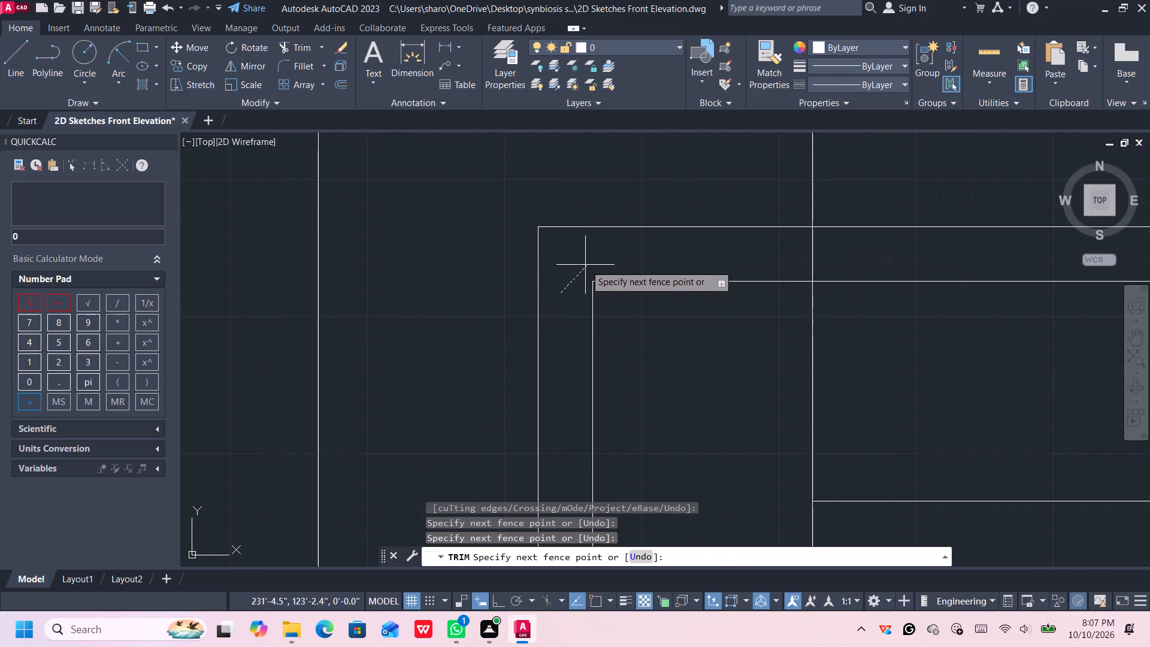
{"action": "left_click", "coordinate": [574, 261]}
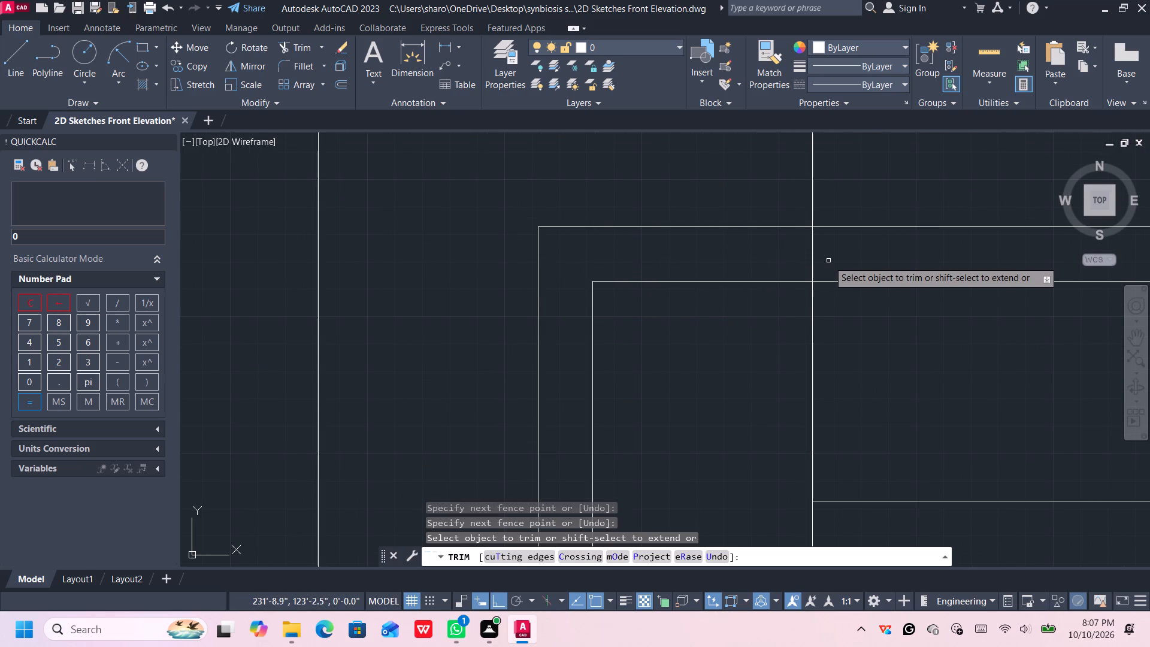
Trim the leftmost narrow panel's left vertical between its top rail and the frame's top line.
{"action": "scroll", "coordinate": [828, 259], "scroll_direction": "down", "scroll_amount": 2}
{"action": "scroll", "coordinate": [828, 259], "scroll_direction": "up", "scroll_amount": 1}
{"action": "scroll", "coordinate": [828, 259], "scroll_direction": "down", "scroll_amount": 3}
{"action": "scroll", "coordinate": [880, 361], "scroll_direction": "down", "scroll_amount": 1}
{"action": "middle_click_drag", "start_coordinate": [880, 364], "coordinate": [618, 372]}
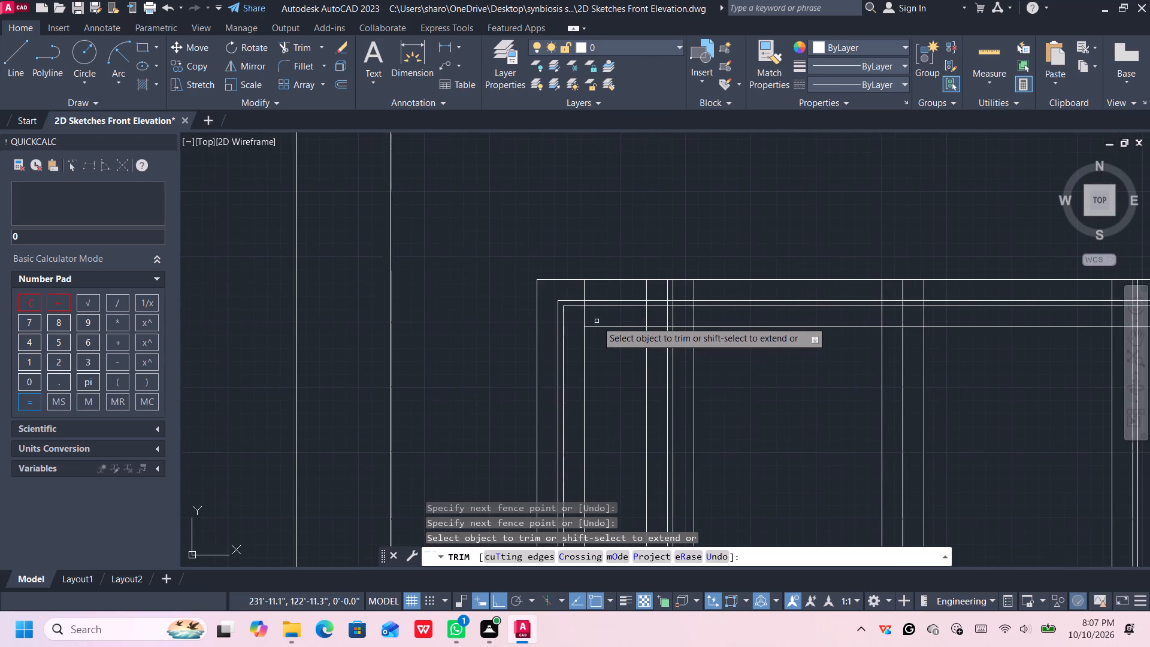
{"action": "scroll", "coordinate": [589, 307], "scroll_direction": "up", "scroll_amount": 2}
{"action": "left_click", "coordinate": [581, 322]}
{"action": "left_click", "coordinate": [558, 323]}
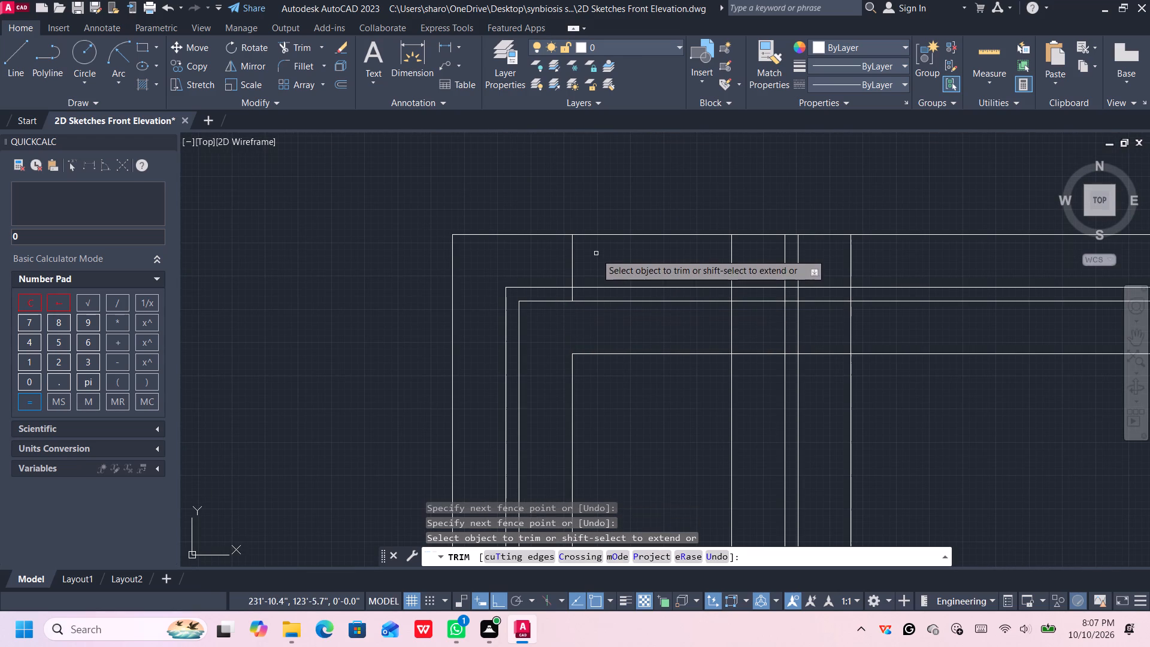
{"action": "left_click", "coordinate": [596, 255]}
{"action": "left_click", "coordinate": [554, 264]}
{"action": "scroll", "coordinate": [559, 265], "scroll_direction": "up", "scroll_amount": 2}
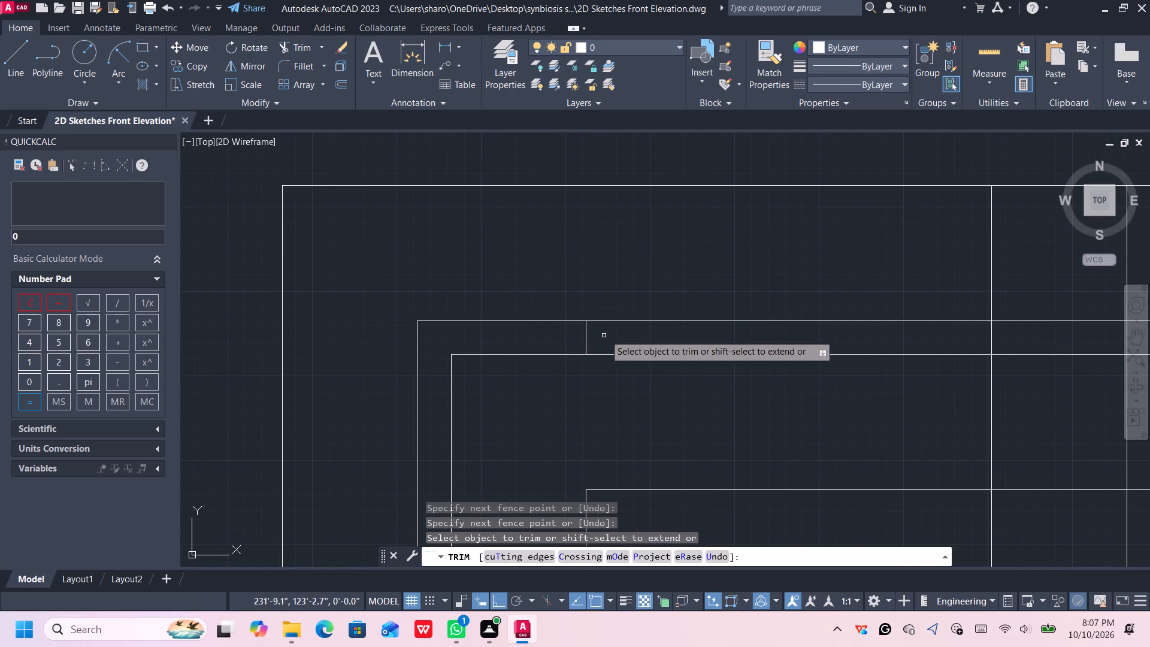
{"action": "left_click", "coordinate": [606, 334]}
{"action": "left_click", "coordinate": [552, 321]}
Trim the leftmost narrow panel's right vertical above its top rail, and the rail segment between that vertical and the double stile line.
{"action": "scroll", "coordinate": [647, 298], "scroll_direction": "down", "scroll_amount": 3}
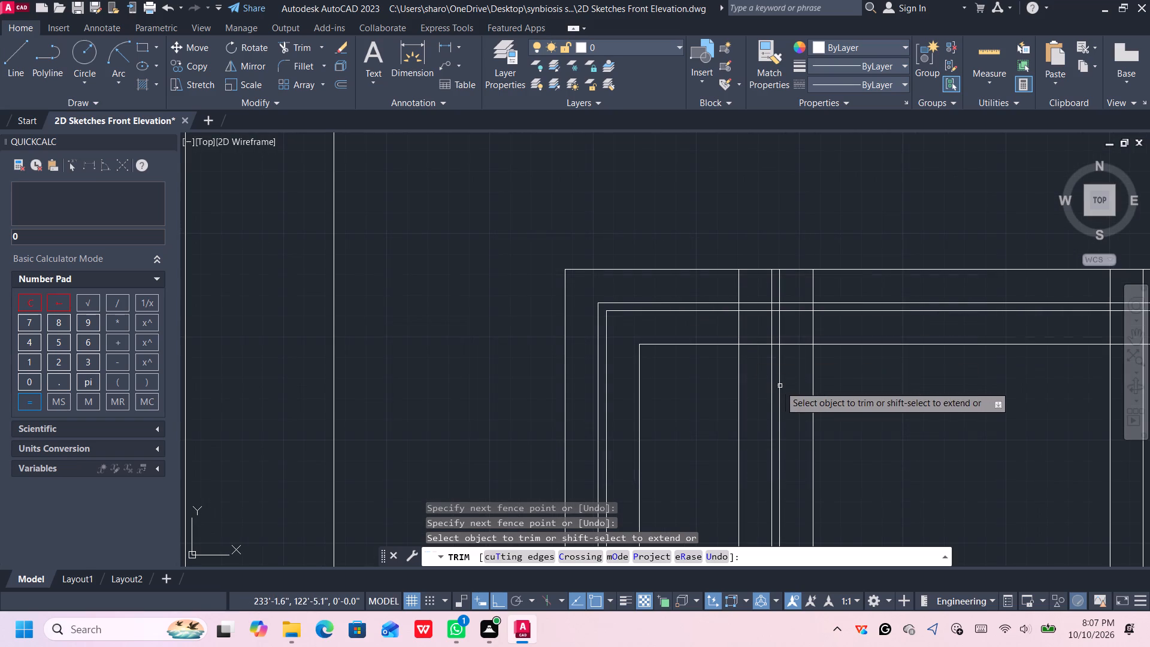
{"action": "middle_click_drag", "start_coordinate": [777, 386], "coordinate": [662, 349]}
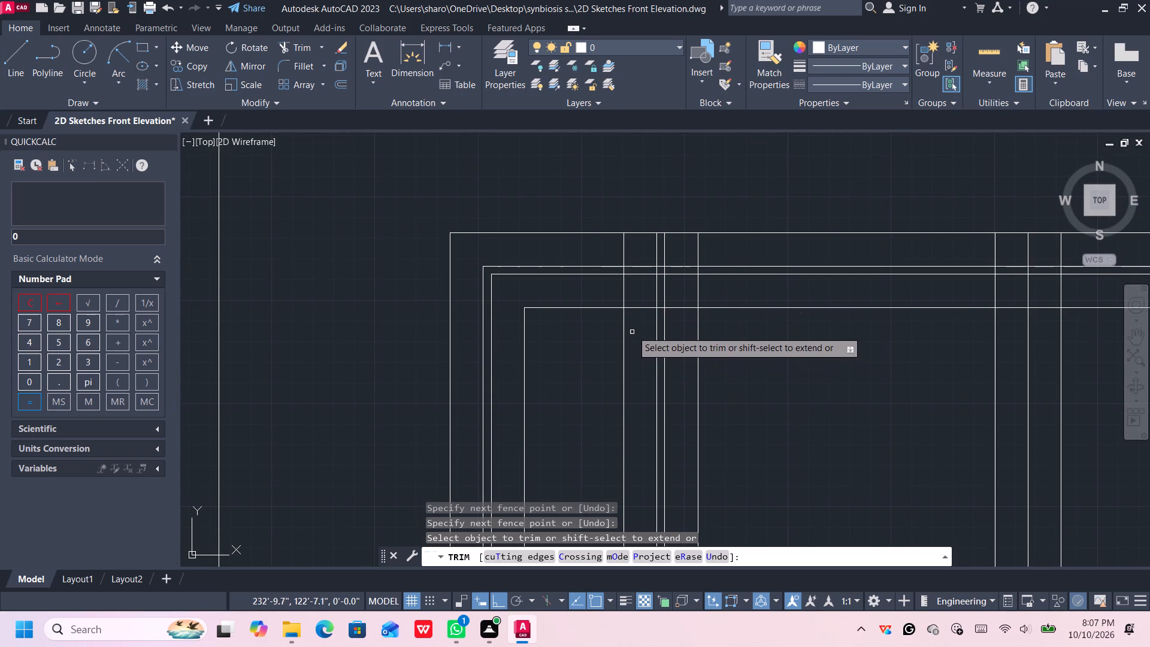
{"action": "left_click", "coordinate": [628, 292]}
{"action": "left_click", "coordinate": [620, 293]}
{"action": "left_click", "coordinate": [636, 303]}
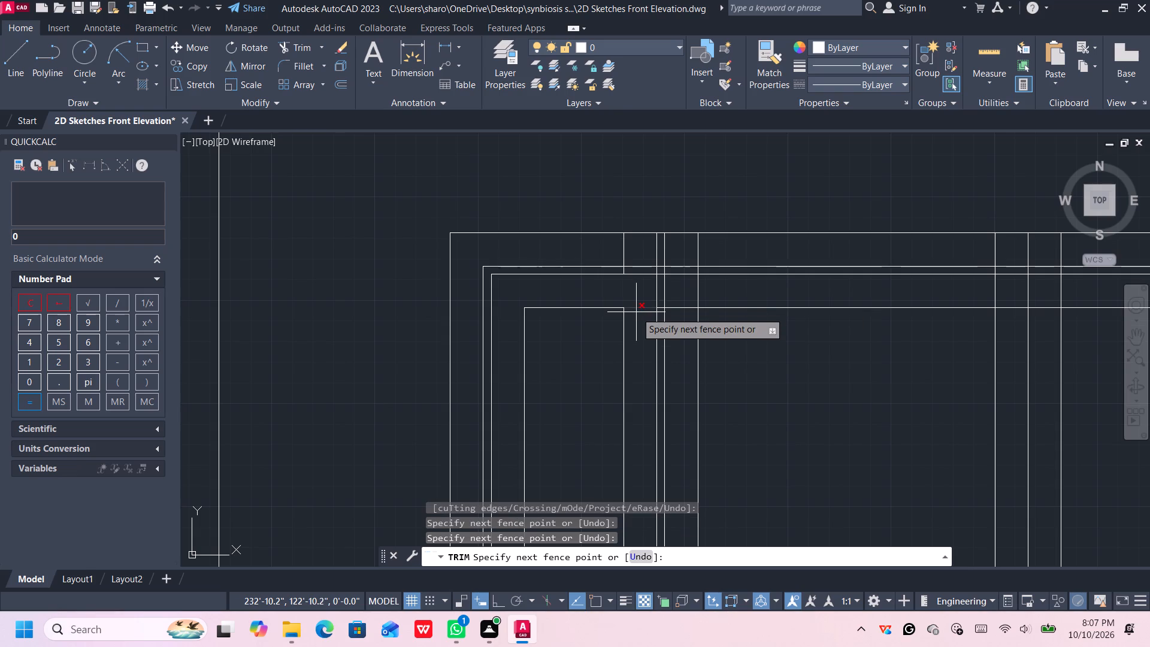
{"action": "left_click", "coordinate": [636, 313]}
{"action": "middle_click_drag", "start_coordinate": [636, 293], "coordinate": [637, 301]}
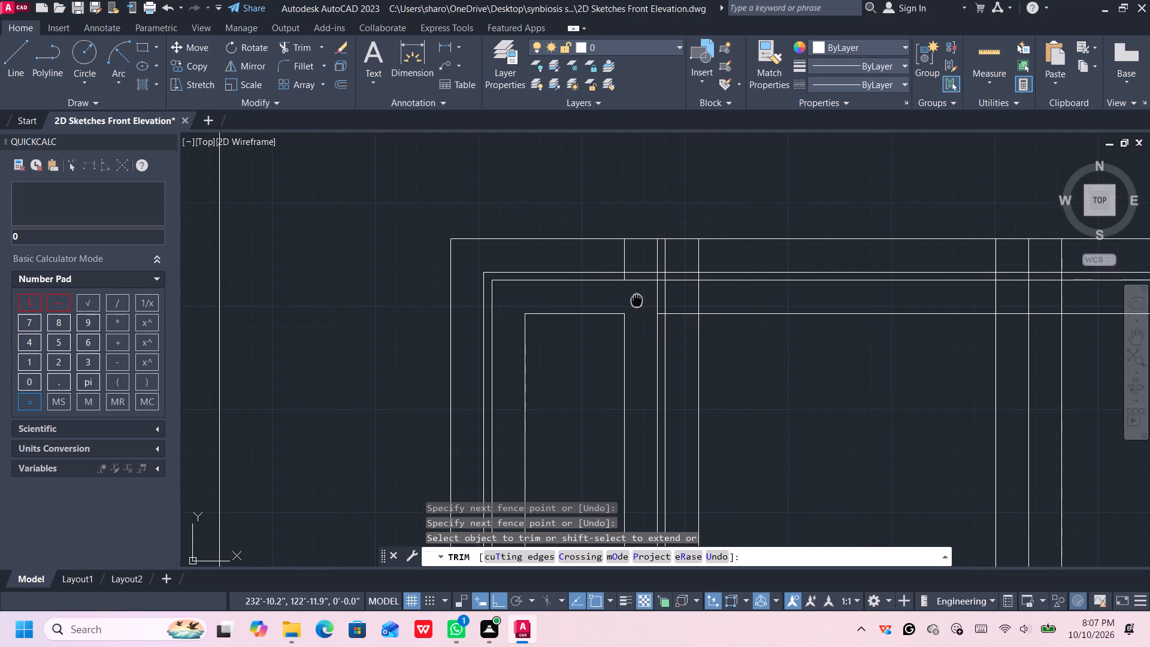
{"action": "middle_click_drag", "start_coordinate": [637, 301], "coordinate": [634, 355]}
{"action": "scroll", "coordinate": [631, 346], "scroll_direction": "up", "scroll_amount": 2}
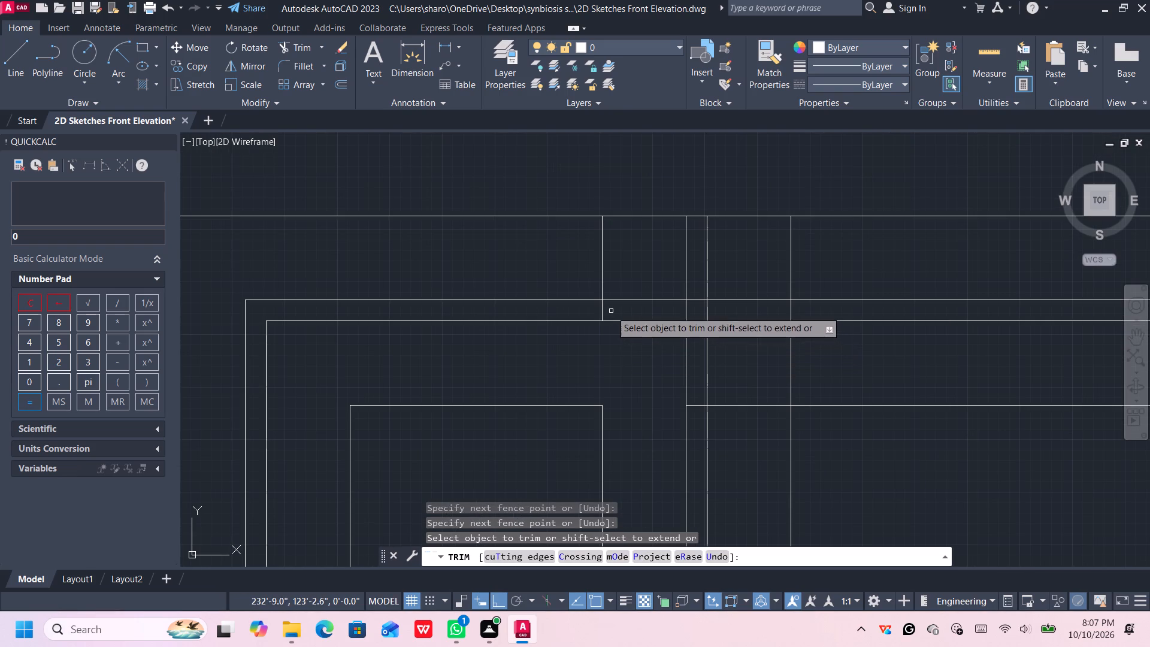
{"action": "left_click", "coordinate": [610, 311]}
{"action": "left_click", "coordinate": [597, 311]}
{"action": "left_click", "coordinate": [610, 273]}
{"action": "left_click", "coordinate": [595, 274]}
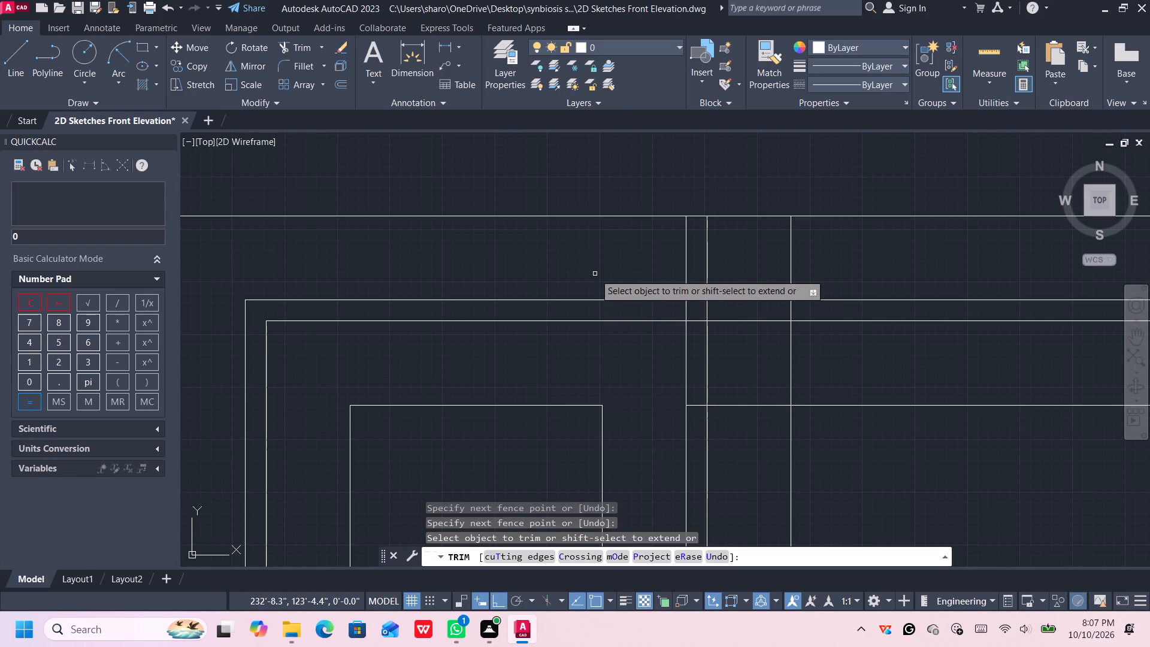
Trim the first stile's double verticals above the upper rail, and all three rails across the gap between them.
{"action": "left_click_drag", "start_coordinate": [740, 258], "coordinate": [698, 265]}
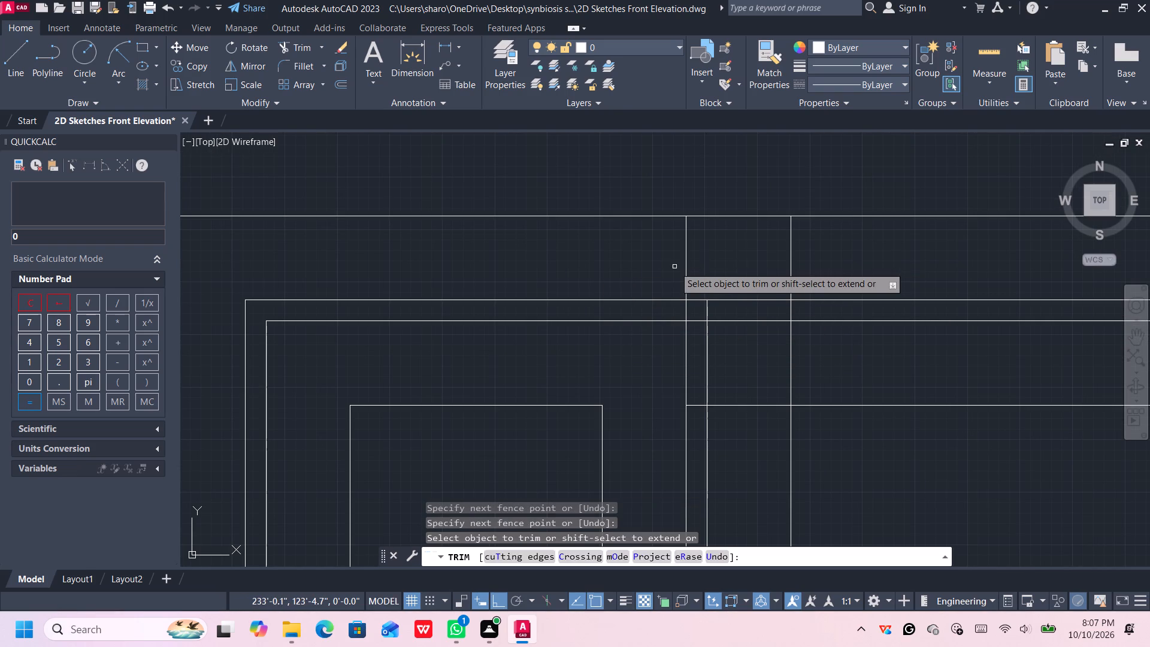
{"action": "left_click", "coordinate": [674, 267]}
{"action": "left_click", "coordinate": [695, 264]}
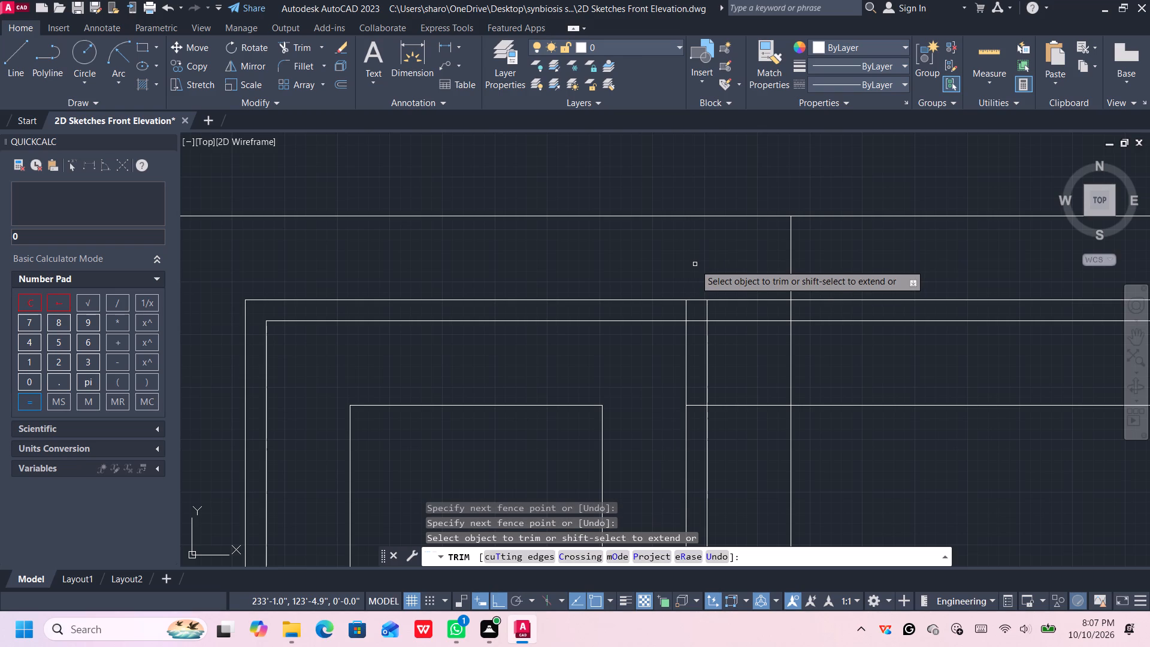
{"action": "left_click", "coordinate": [692, 294]}
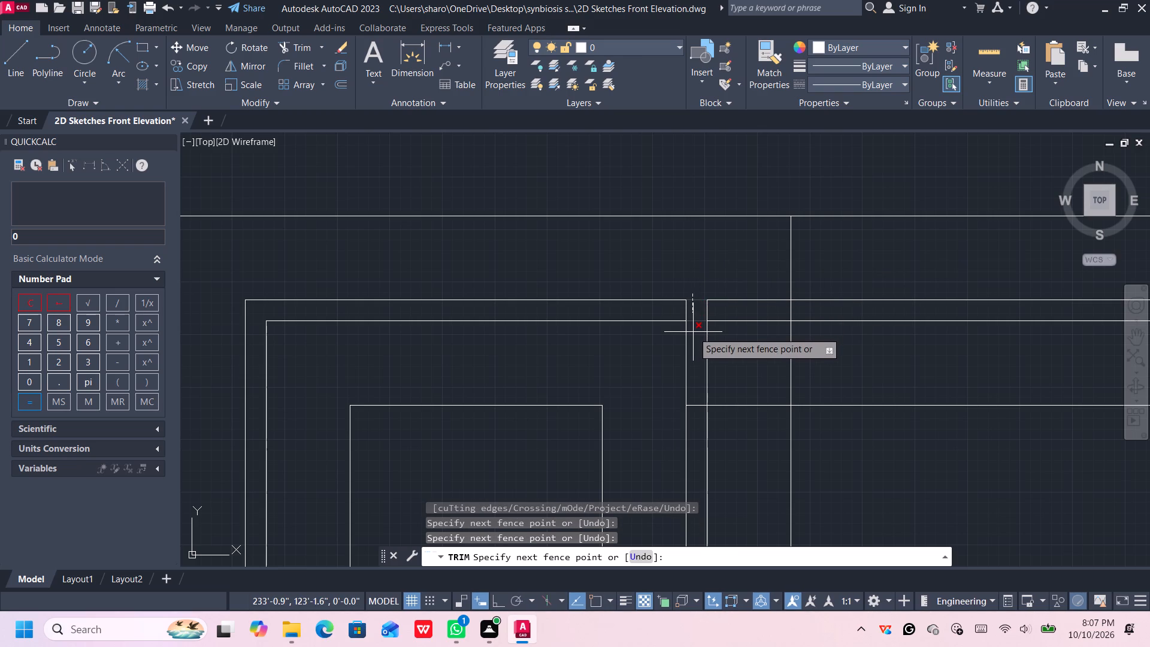
{"action": "left_click", "coordinate": [693, 332]}
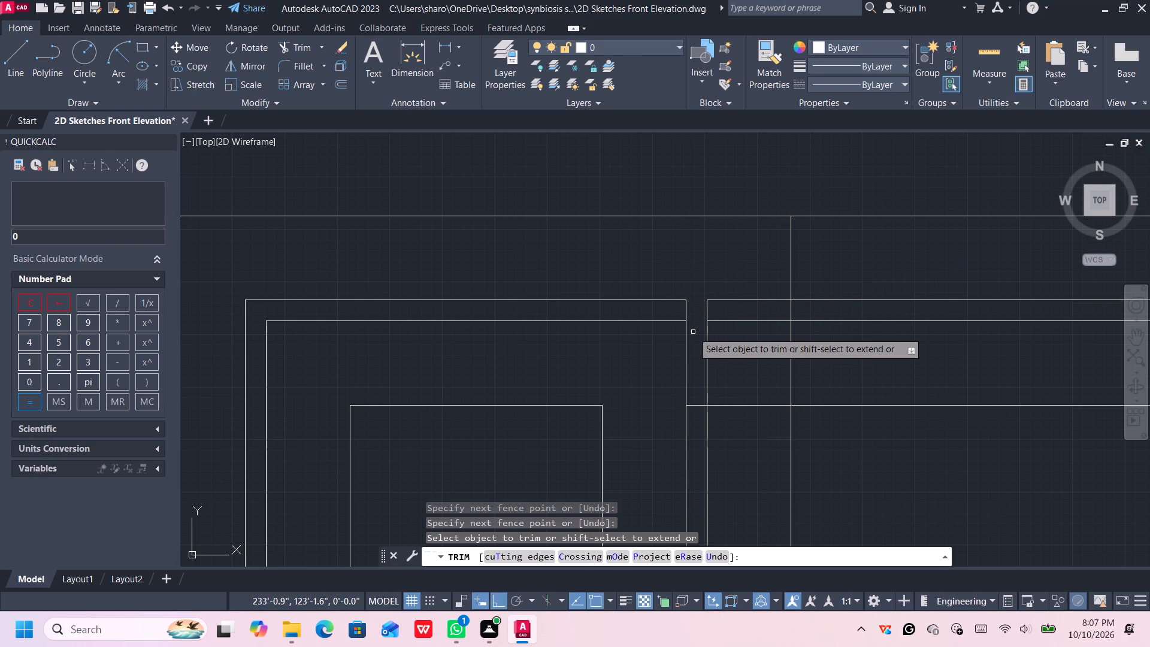
{"action": "left_click", "coordinate": [698, 397]}
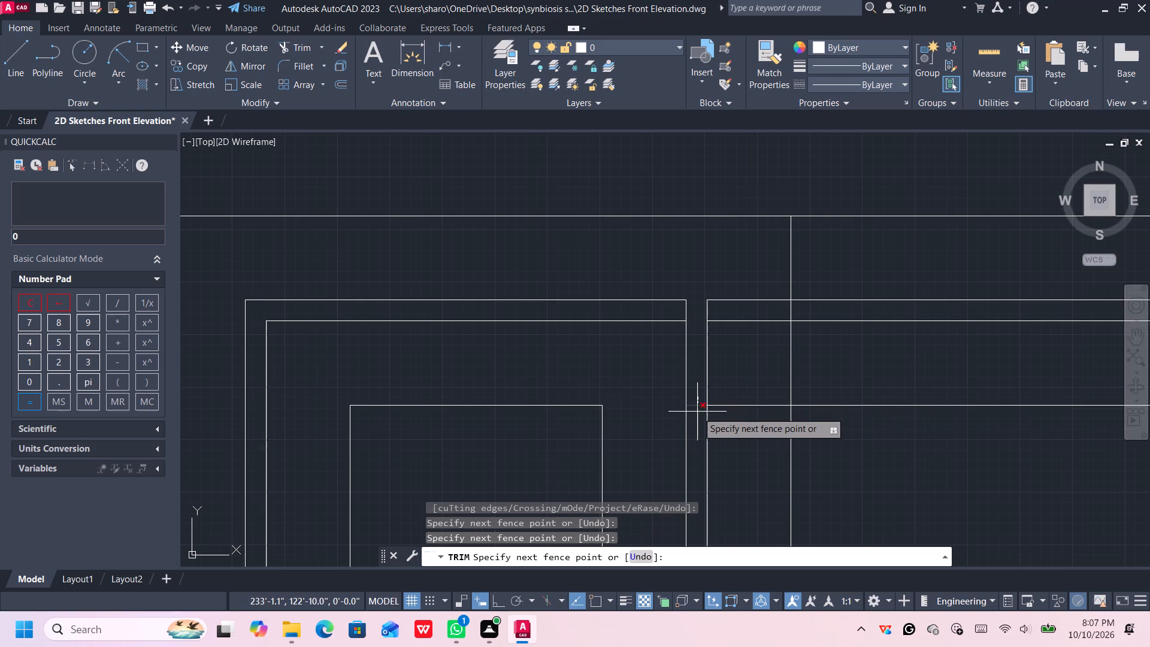
{"action": "left_click", "coordinate": [697, 415]}
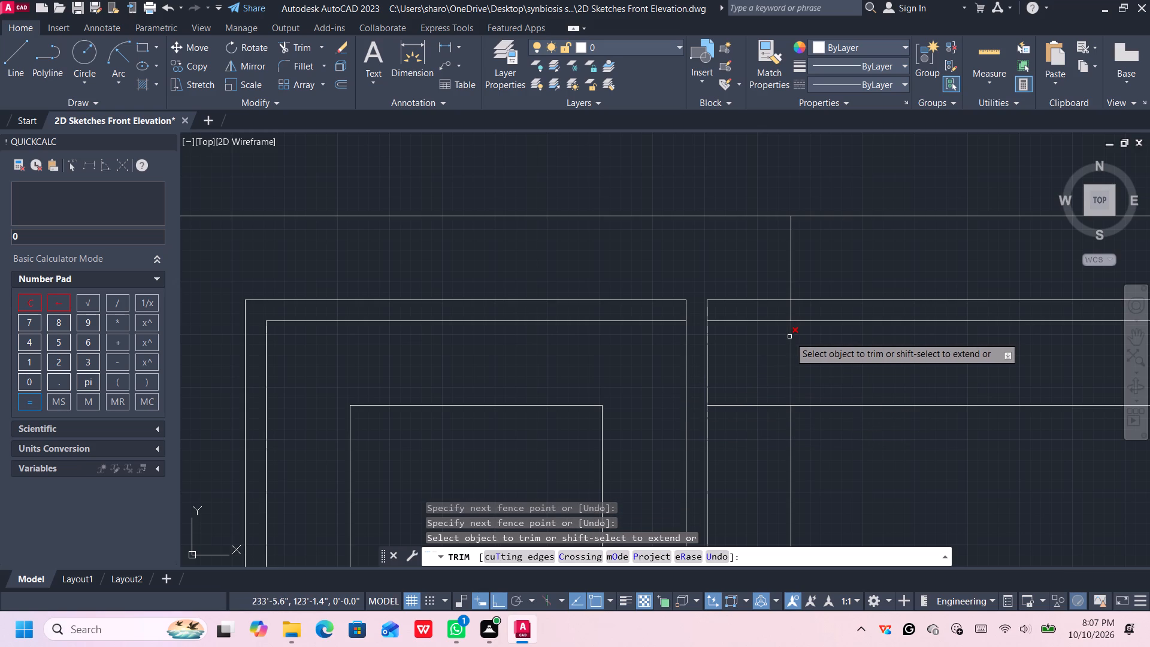
Close the first wide panel's top-left corner by trimming its left vertical above the lower rail and the rail segment beside the stile.
{"action": "left_click", "coordinate": [789, 337]}
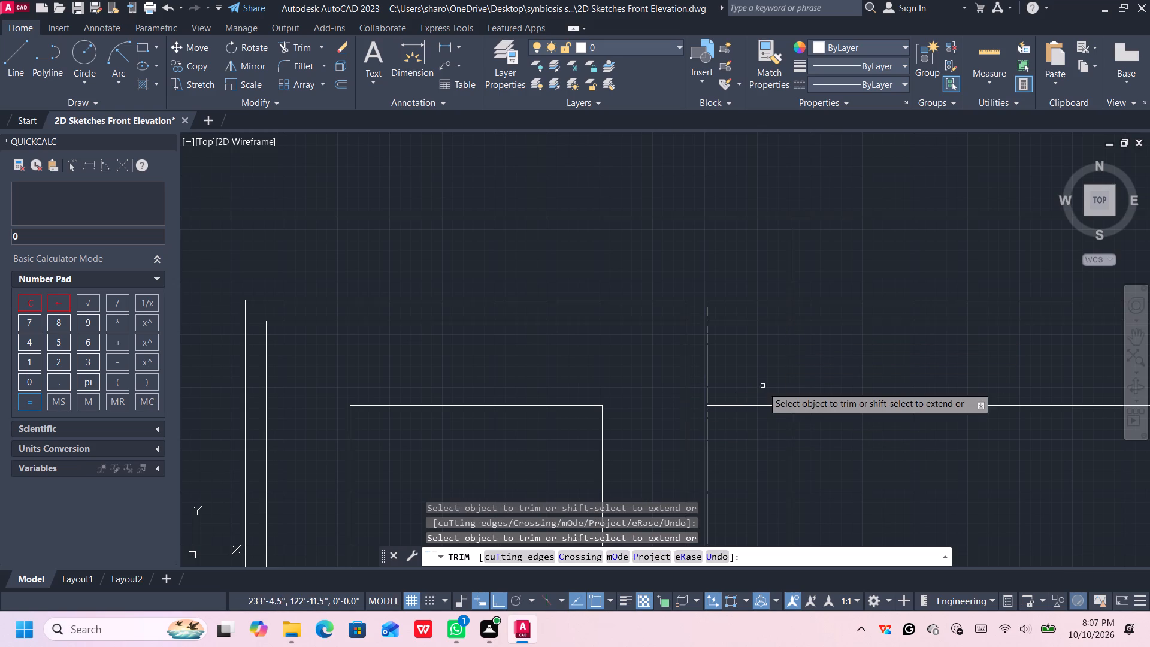
{"action": "left_click", "coordinate": [760, 403]}
{"action": "left_click", "coordinate": [759, 412]}
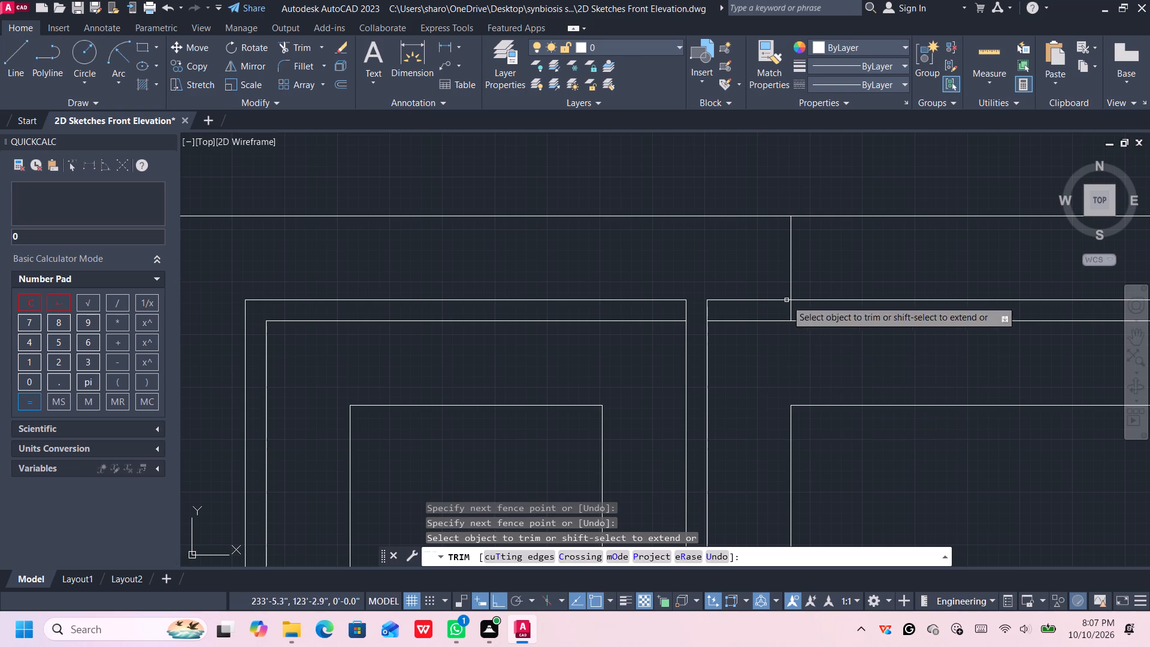
{"action": "left_click", "coordinate": [799, 259]}
{"action": "left_click", "coordinate": [780, 269]}
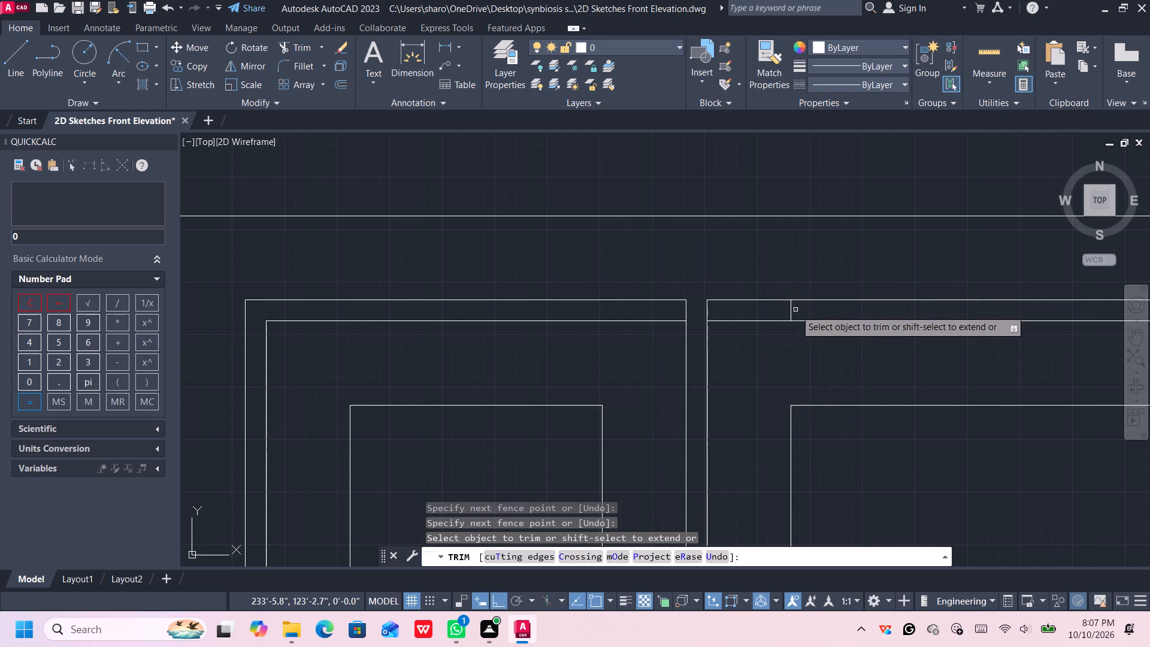
{"action": "left_click", "coordinate": [795, 310]}
{"action": "left_click", "coordinate": [789, 310]}
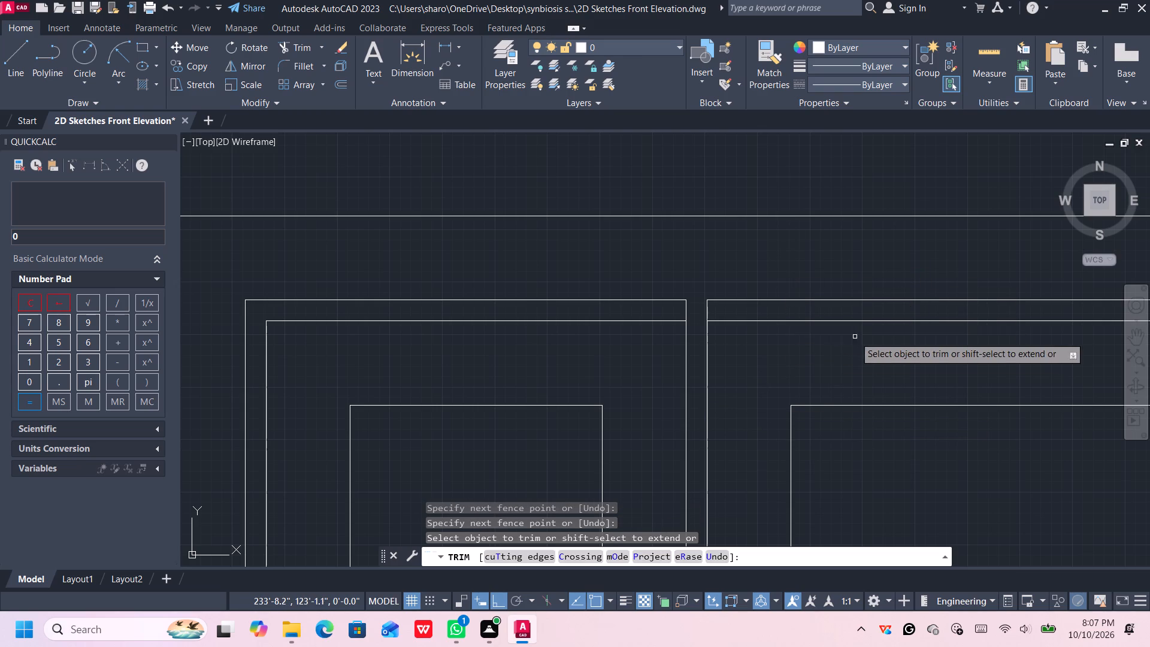
Trim the three verticals at the middle of the wide door opening between the upper rail and the frame's top line.
{"action": "scroll", "coordinate": [857, 336], "scroll_direction": "down", "scroll_amount": 3}
{"action": "middle_click_drag", "start_coordinate": [857, 343], "coordinate": [467, 351]}
{"action": "middle_click", "coordinate": [467, 351]}
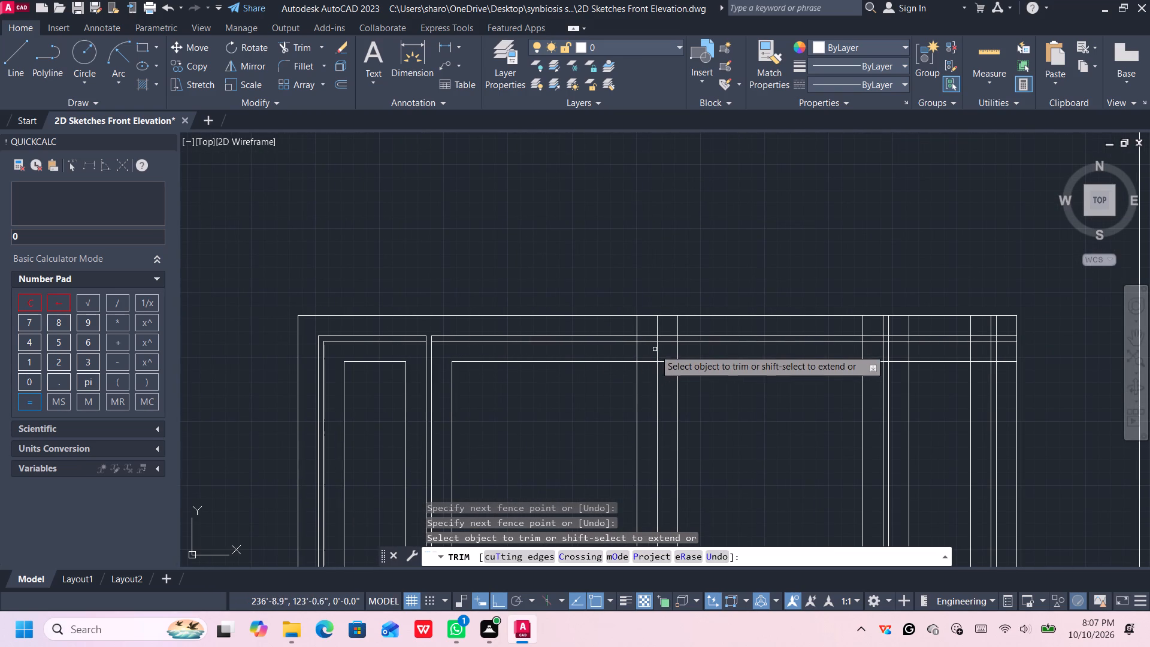
{"action": "scroll", "coordinate": [692, 350], "scroll_direction": "up", "scroll_amount": 1}
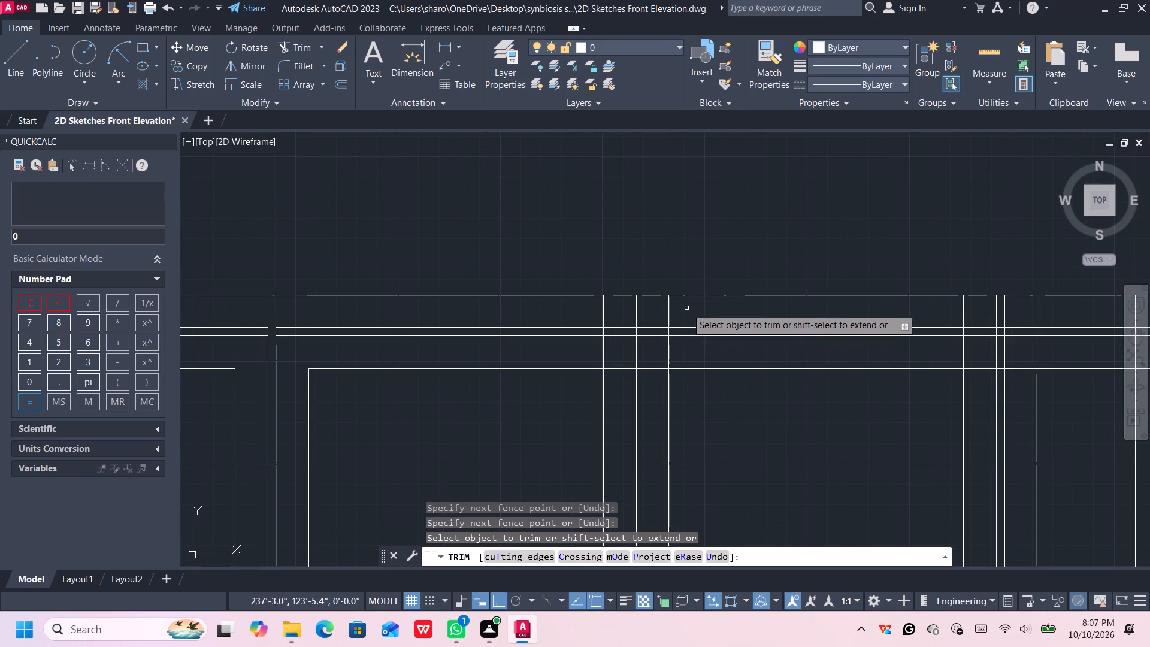
{"action": "left_click", "coordinate": [689, 311]}
{"action": "left_click", "coordinate": [580, 312]}
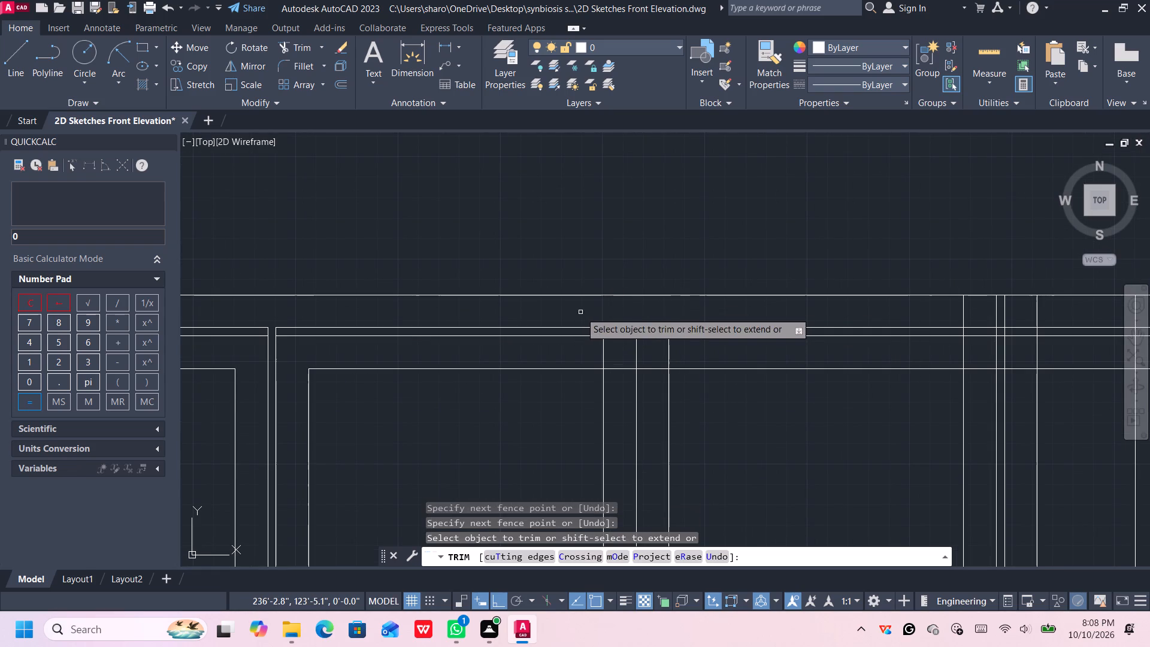
Trim the two outer middle verticals down to the inner panel rail, and all three middle verticals between the double top rails.
{"action": "scroll", "coordinate": [606, 355], "scroll_direction": "up", "scroll_amount": 2}
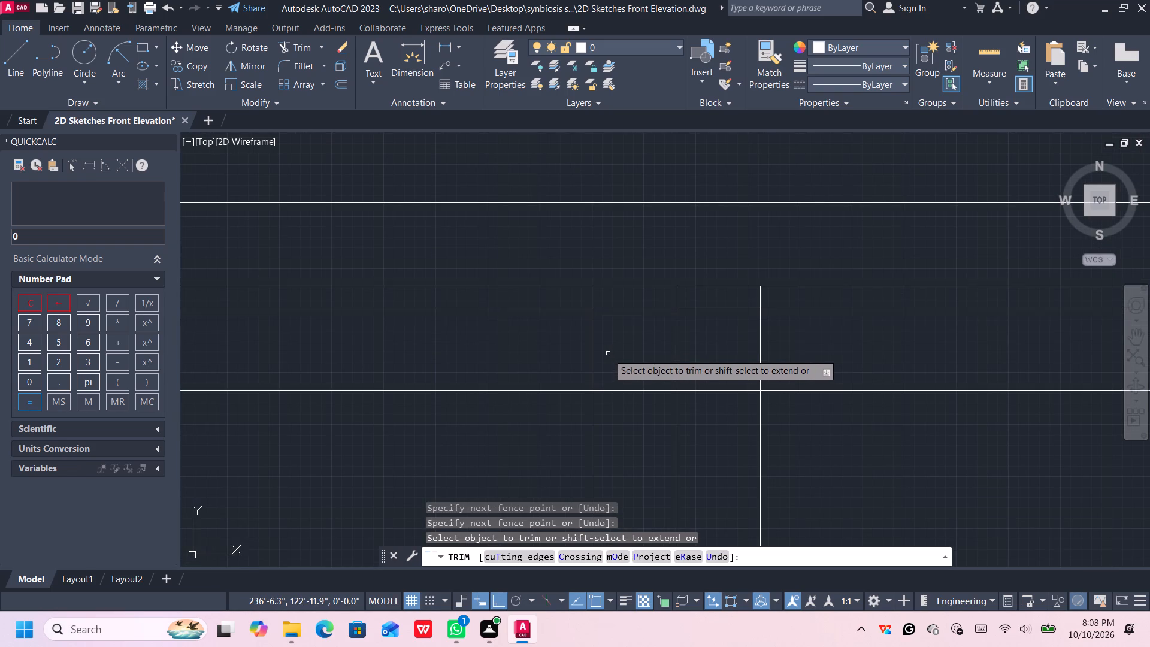
{"action": "left_click", "coordinate": [614, 343]}
{"action": "left_click", "coordinate": [576, 347]}
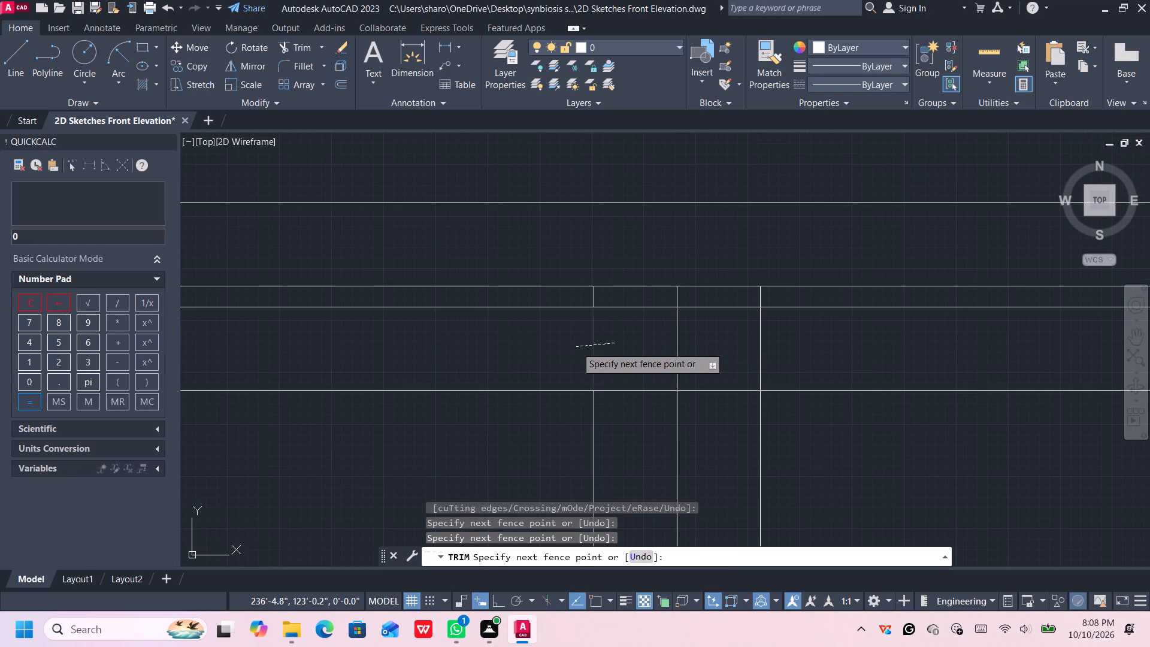
{"action": "left_click_drag", "start_coordinate": [794, 335], "coordinate": [783, 339]}
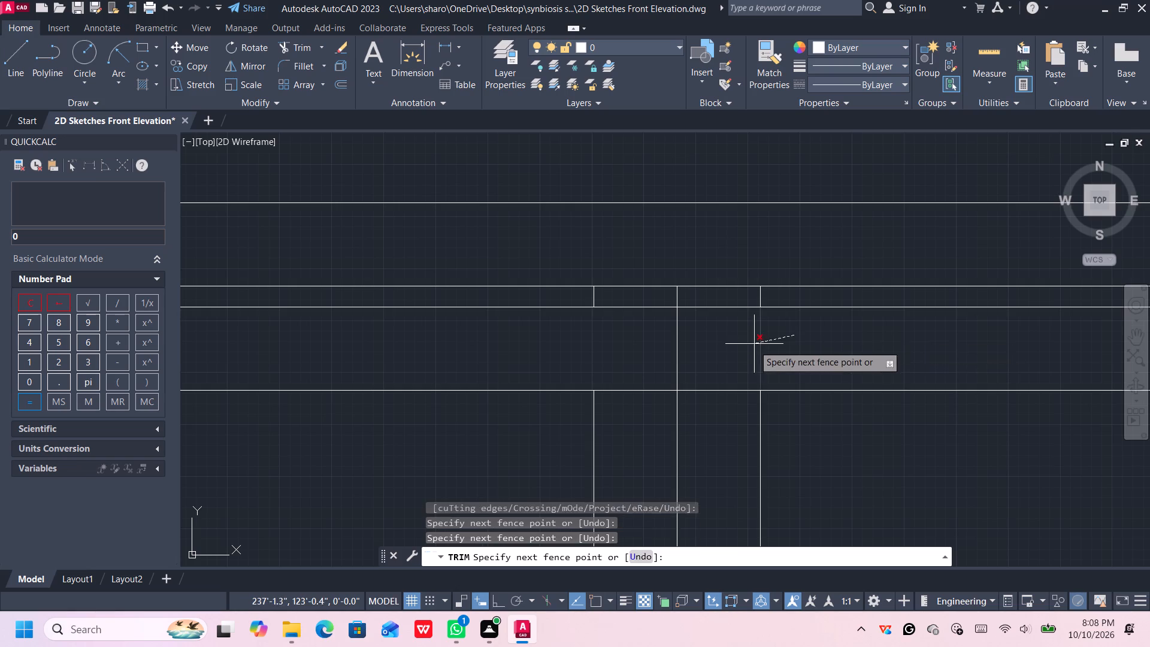
{"action": "left_click", "coordinate": [753, 345]}
{"action": "left_click", "coordinate": [769, 298]}
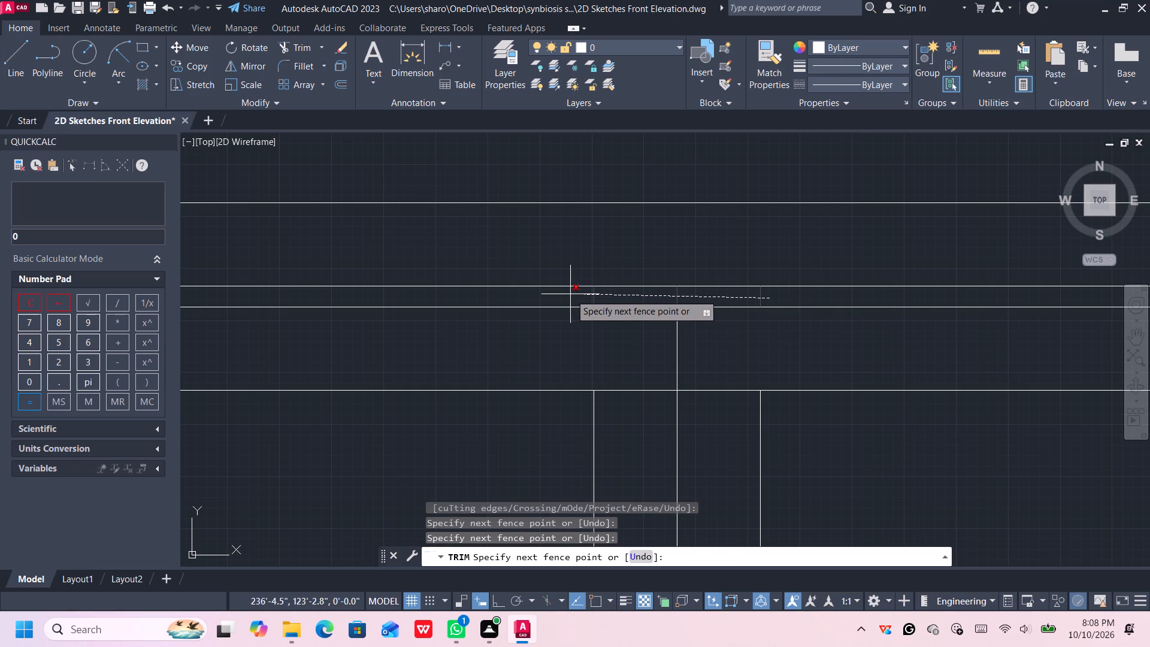
{"action": "left_click", "coordinate": [570, 295]}
Trim the second stile's four verticals and the three verticals at the door's right side between the upper rail and the frame's top line.
{"action": "scroll", "coordinate": [738, 341], "scroll_direction": "down", "scroll_amount": 4}
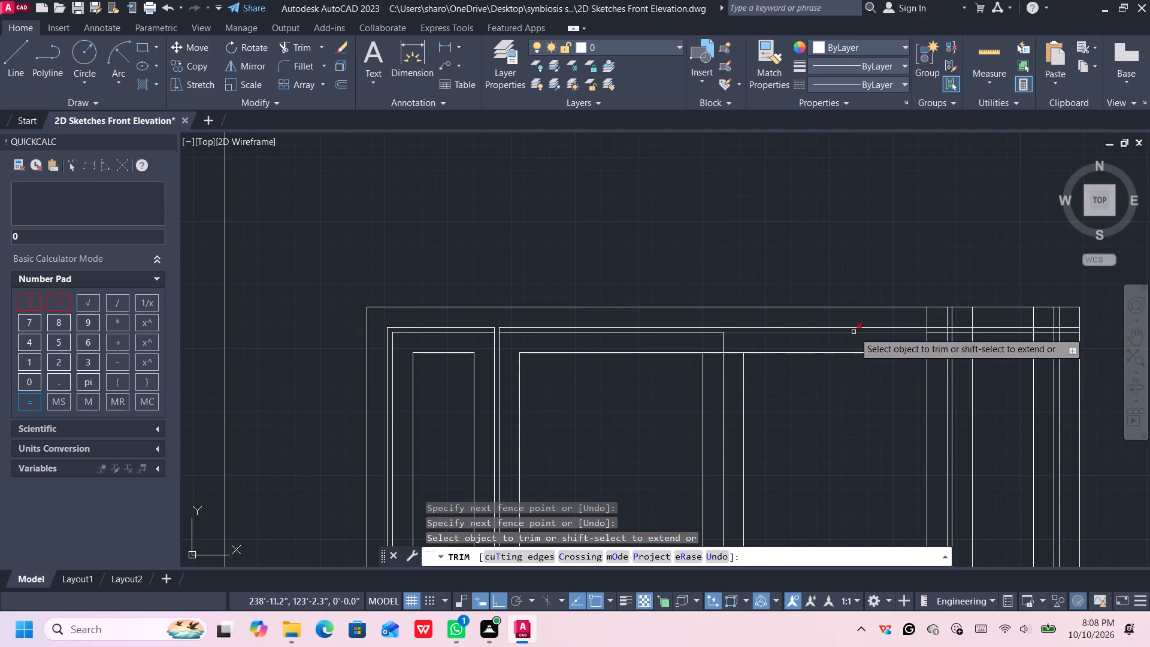
{"action": "middle_click_drag", "start_coordinate": [897, 342], "coordinate": [615, 340]}
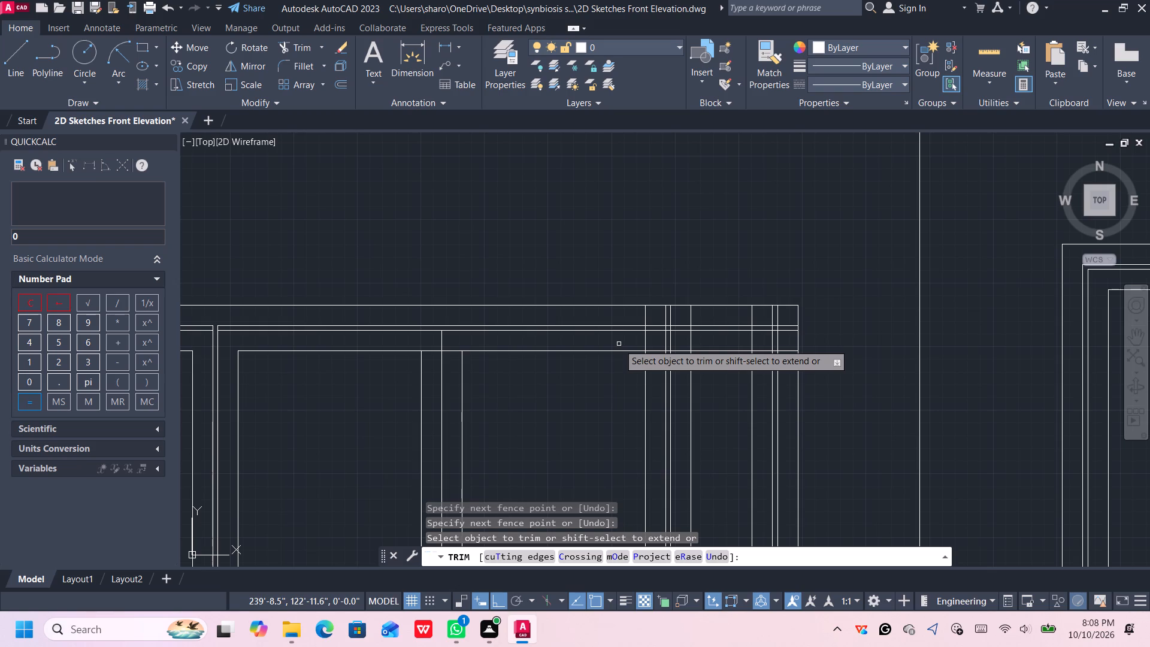
{"action": "scroll", "coordinate": [621, 345], "scroll_direction": "up", "scroll_amount": 1}
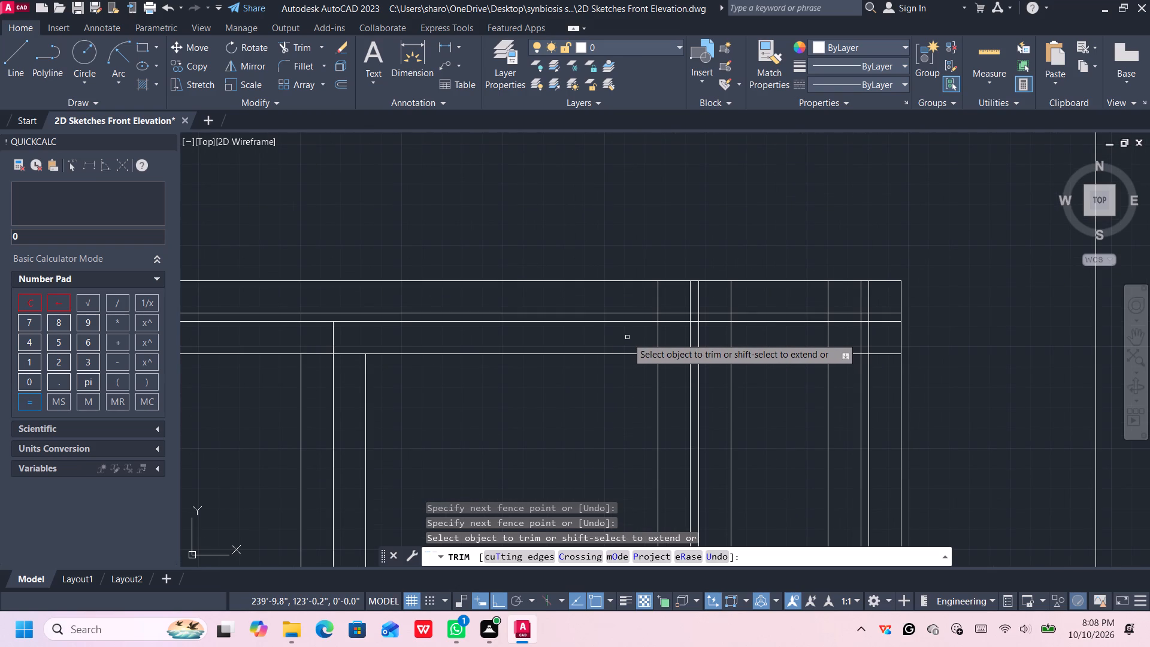
{"action": "left_click", "coordinate": [740, 296]}
{"action": "left_click", "coordinate": [639, 303]}
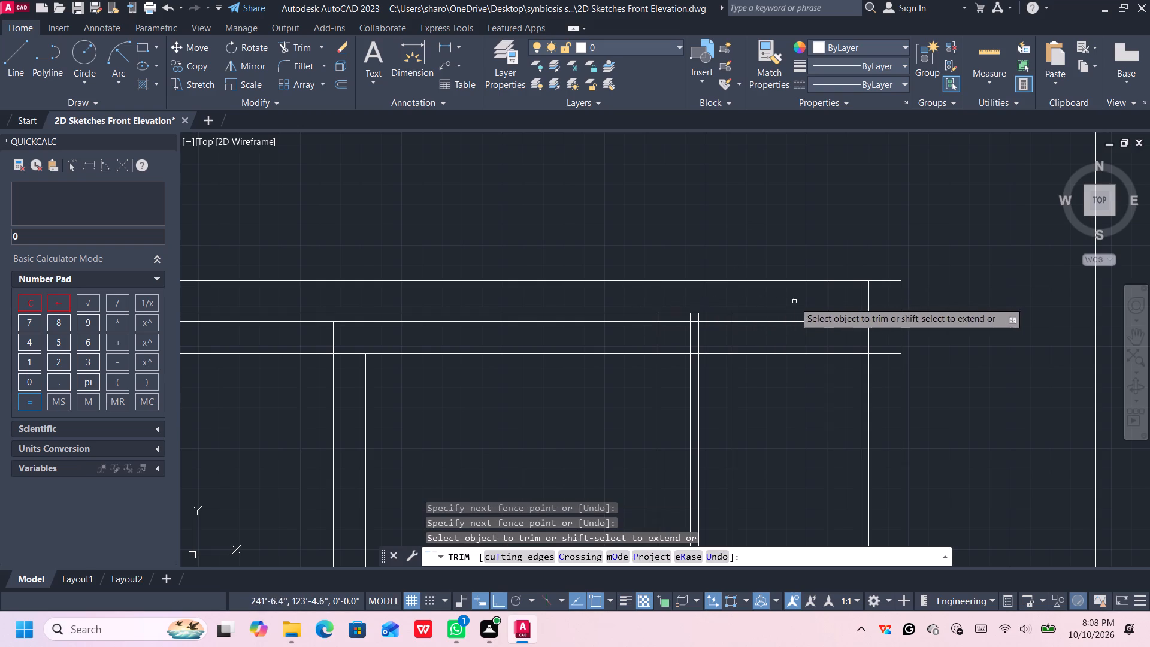
{"action": "left_click_drag", "start_coordinate": [881, 296], "coordinate": [862, 297]}
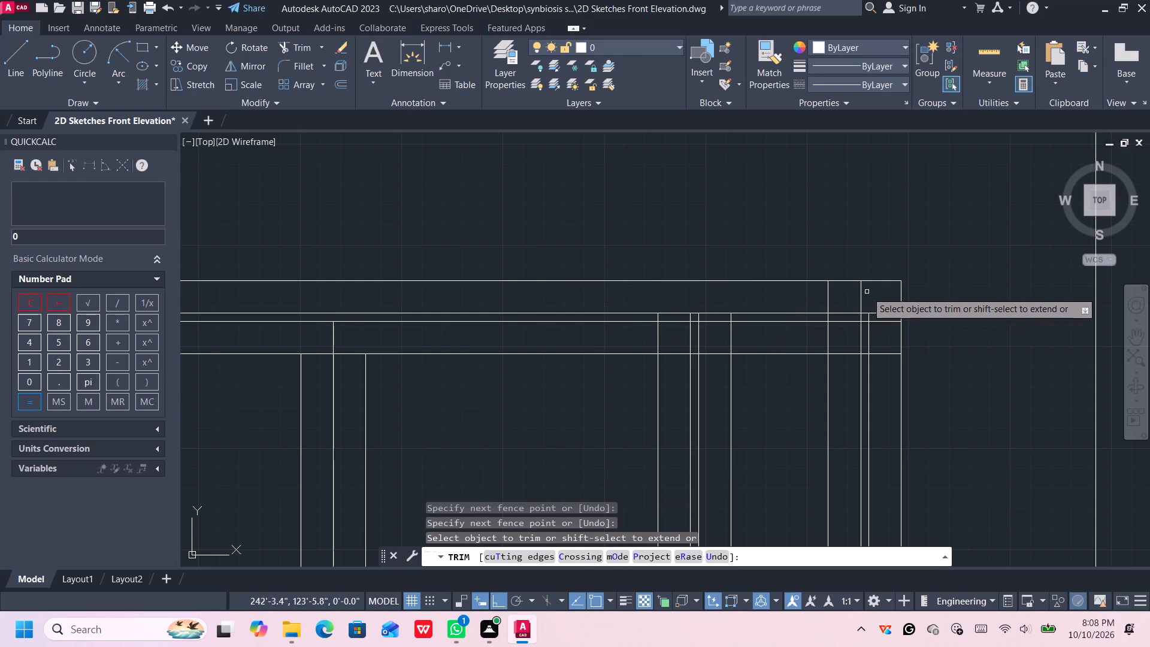
{"action": "left_click_drag", "start_coordinate": [867, 293], "coordinate": [814, 303]}
Trim the three rail ends between the rightmost panel vertical and the frame's right side line.
{"action": "left_click_drag", "start_coordinate": [882, 298], "coordinate": [882, 299]}
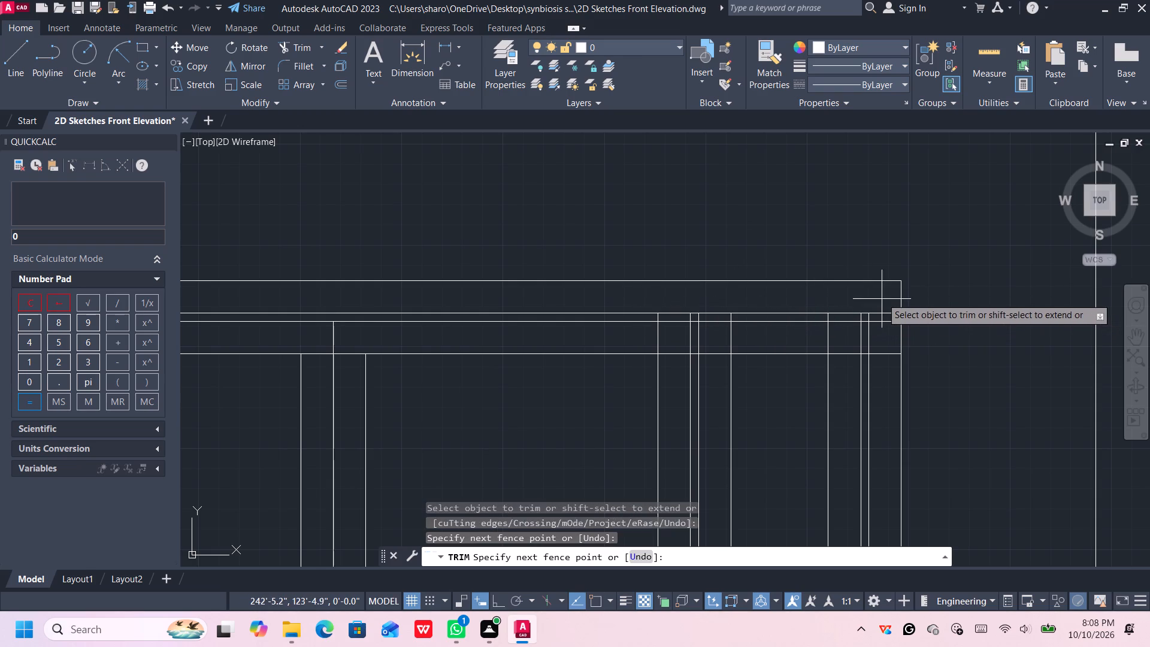
{"action": "left_click_drag", "start_coordinate": [882, 299], "coordinate": [882, 304]}
{"action": "left_click", "coordinate": [885, 365]}
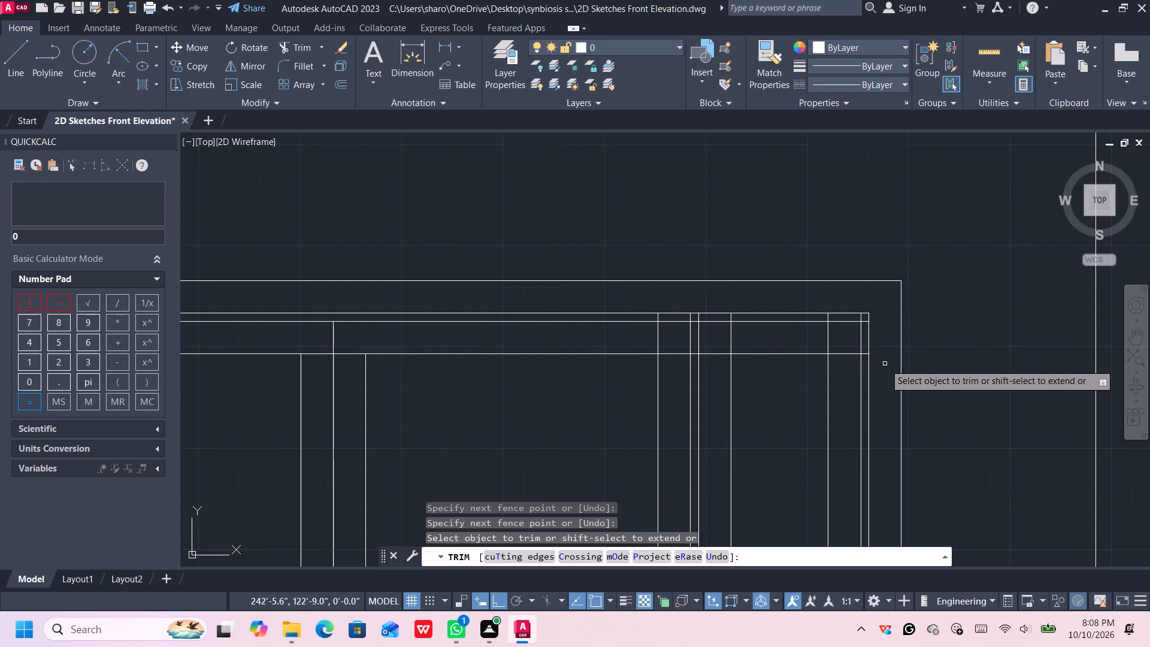
Close the second wide panel's top-right corner by trimming its right vertical above the inner rail and the rail segment beside the stile.
{"action": "middle_click_drag", "start_coordinate": [885, 364], "coordinate": [909, 353]}
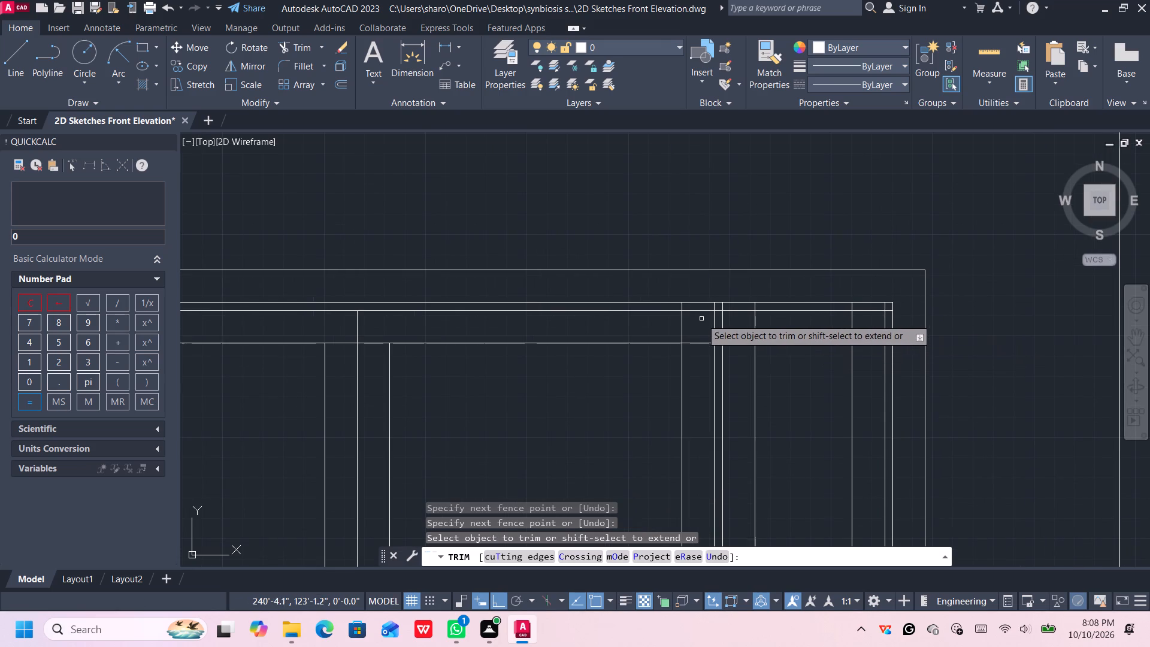
{"action": "middle_click", "coordinate": [695, 328]}
{"action": "left_click", "coordinate": [682, 317]}
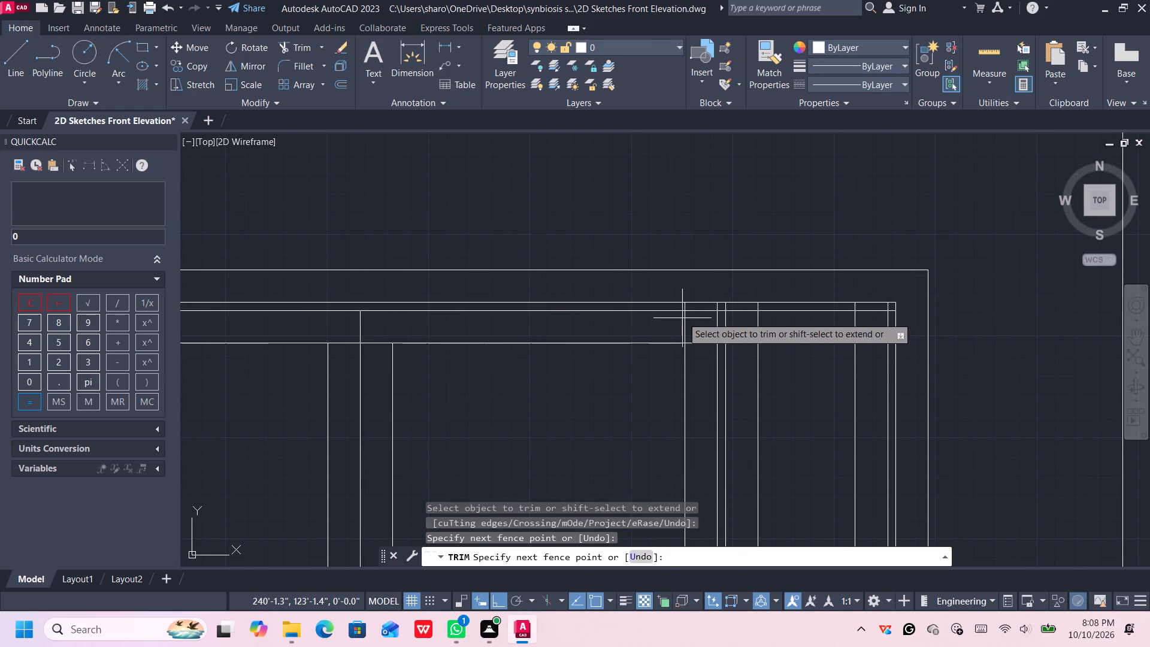
{"action": "double_click", "coordinate": [699, 331]}
{"action": "left_click", "coordinate": [702, 346]}
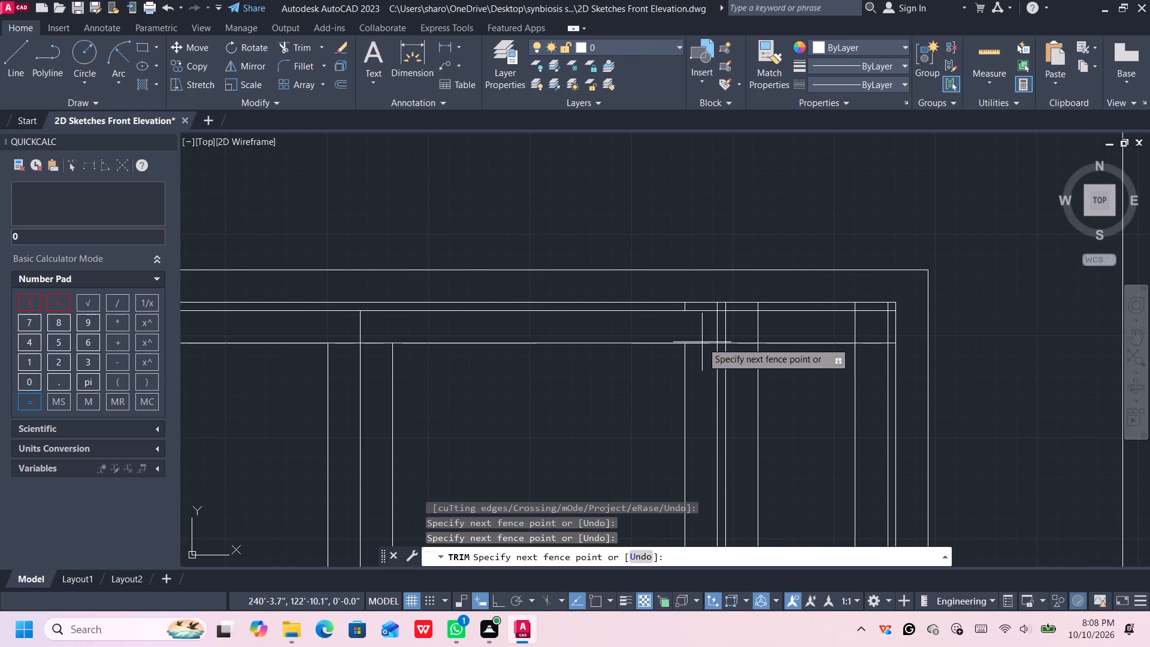
{"action": "left_click", "coordinate": [702, 340]}
{"action": "scroll", "coordinate": [702, 327], "scroll_direction": "up", "scroll_amount": 1}
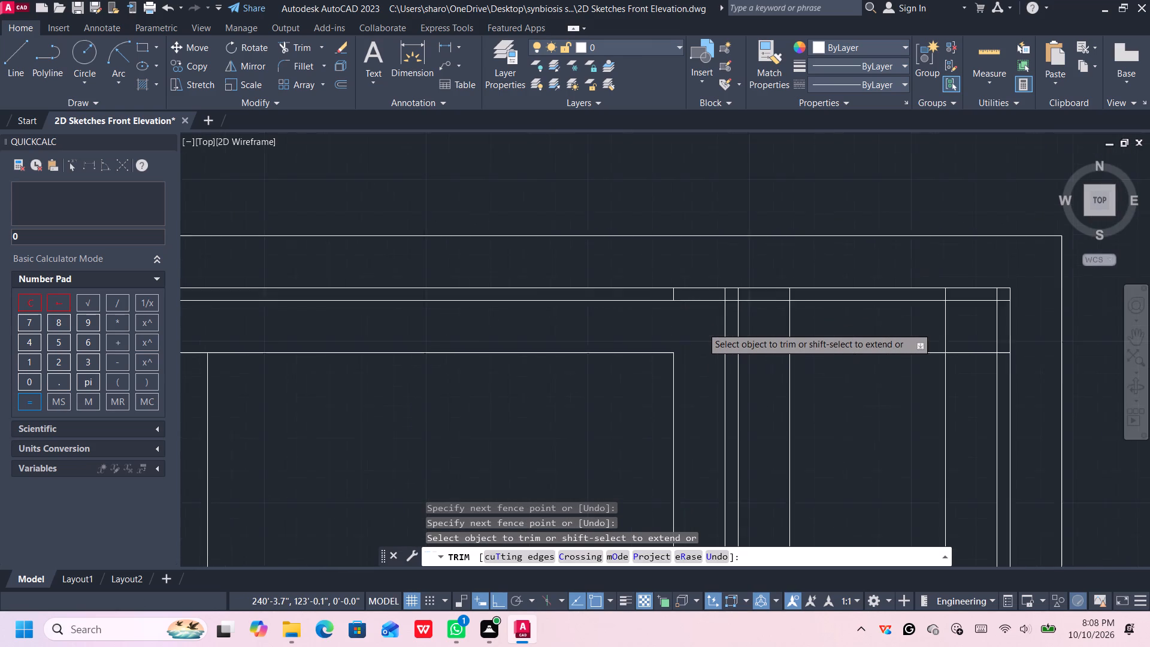
{"action": "scroll", "coordinate": [702, 327], "scroll_direction": "up", "scroll_amount": 1}
{"action": "left_click", "coordinate": [672, 276]}
{"action": "left_click", "coordinate": [619, 271]}
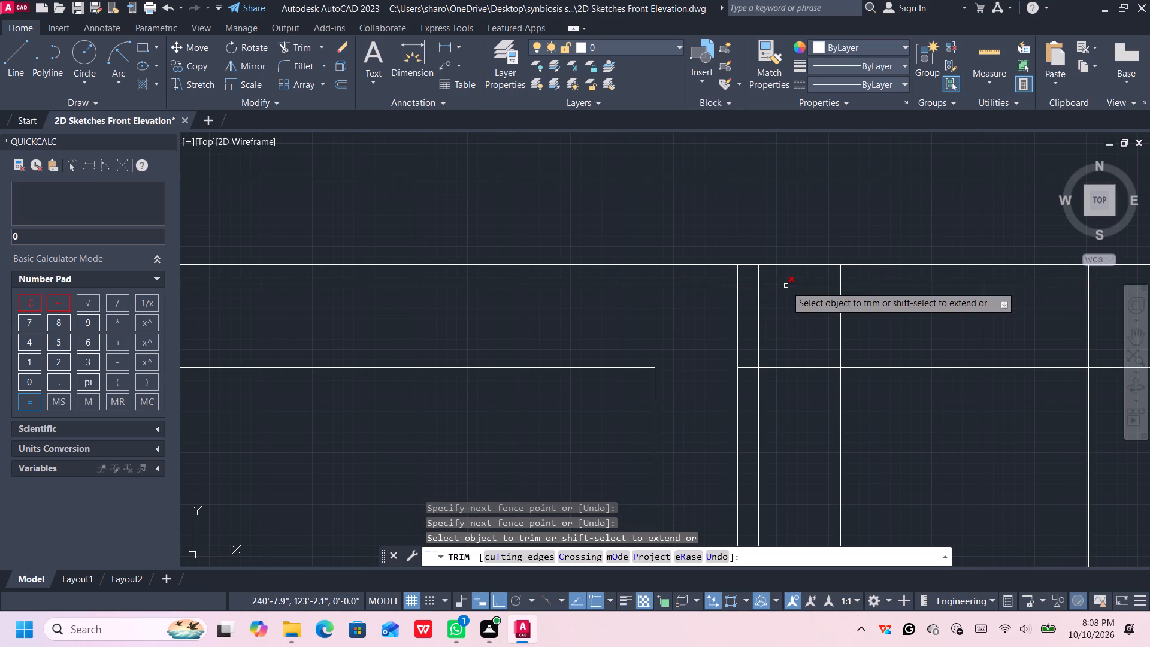
Trim all three rails across the gap between the second stile's double verticals.
{"action": "left_click", "coordinate": [747, 257]}
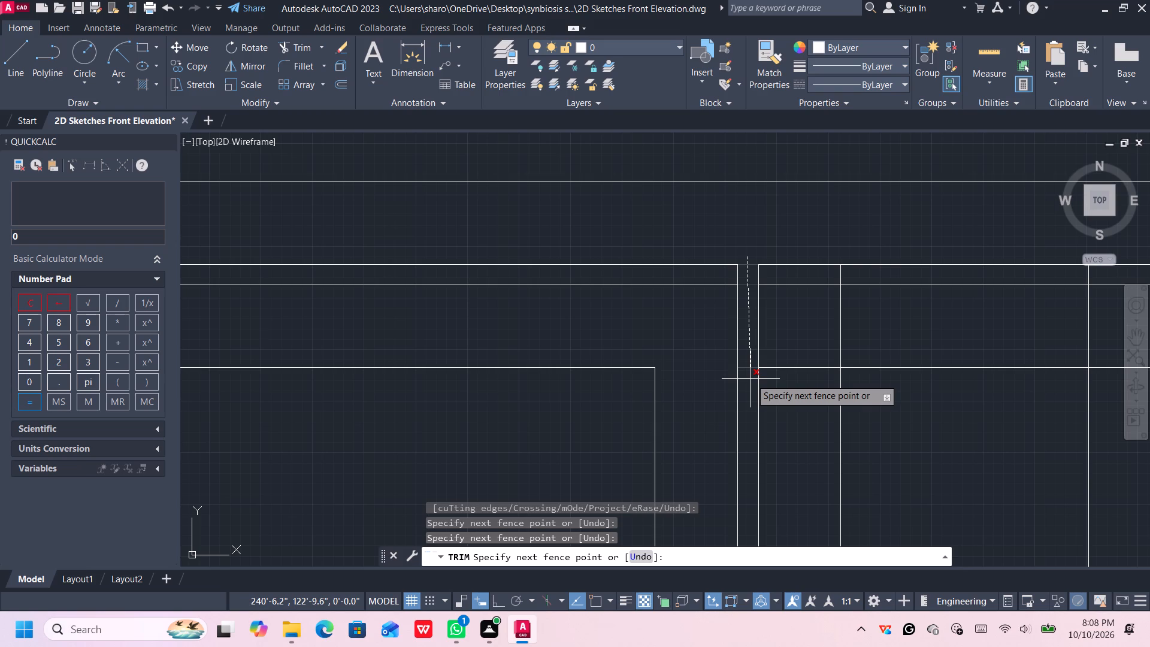
{"action": "left_click", "coordinate": [750, 379]}
Close the right narrow panel's top-left corner by trimming its left vertical above the inner rail and the rail segment beside the stile.
{"action": "left_click", "coordinate": [861, 307]}
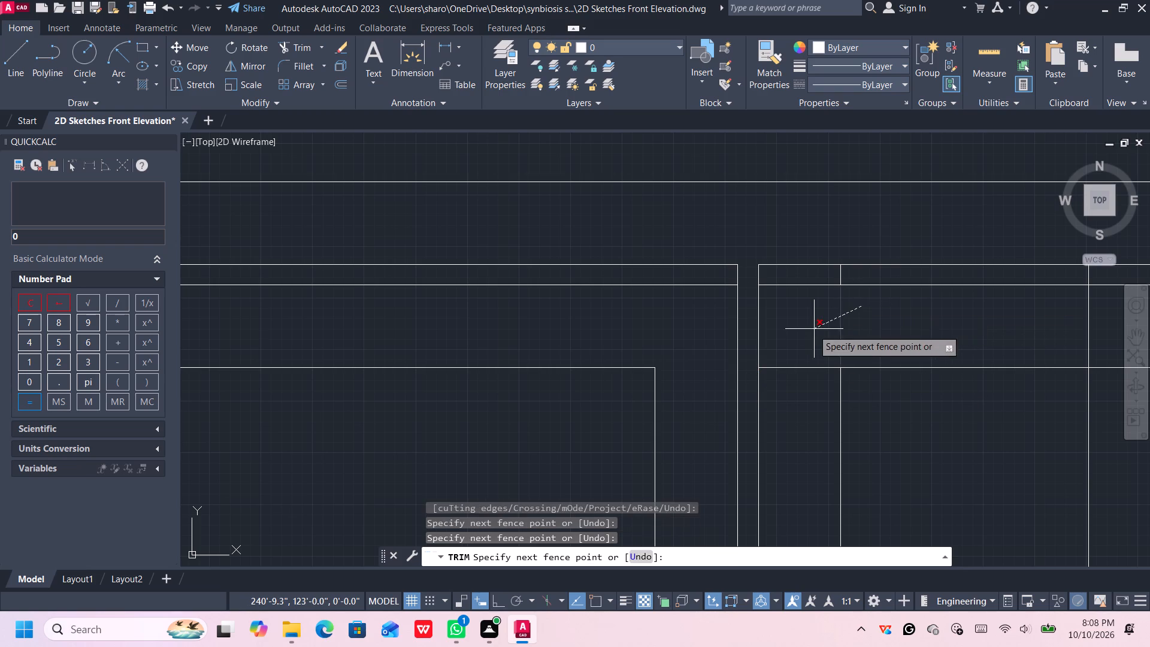
{"action": "left_click", "coordinate": [813, 329]}
{"action": "left_click", "coordinate": [801, 341]}
{"action": "left_click", "coordinate": [793, 392]}
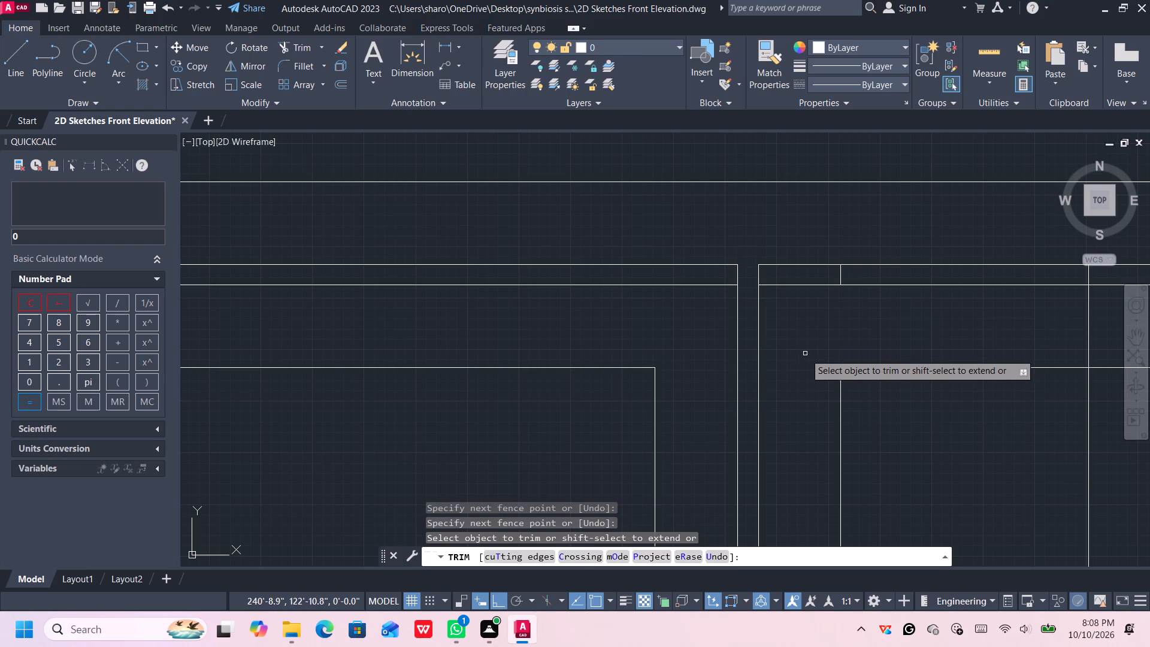
{"action": "left_click", "coordinate": [846, 273]}
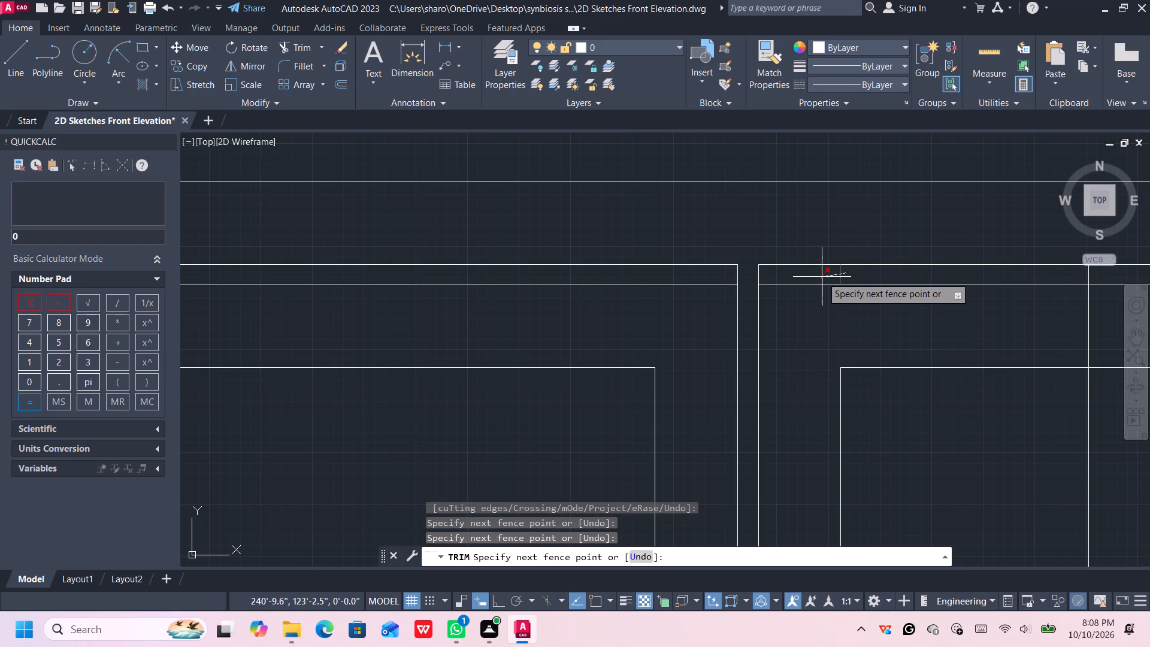
{"action": "left_click", "coordinate": [831, 275]}
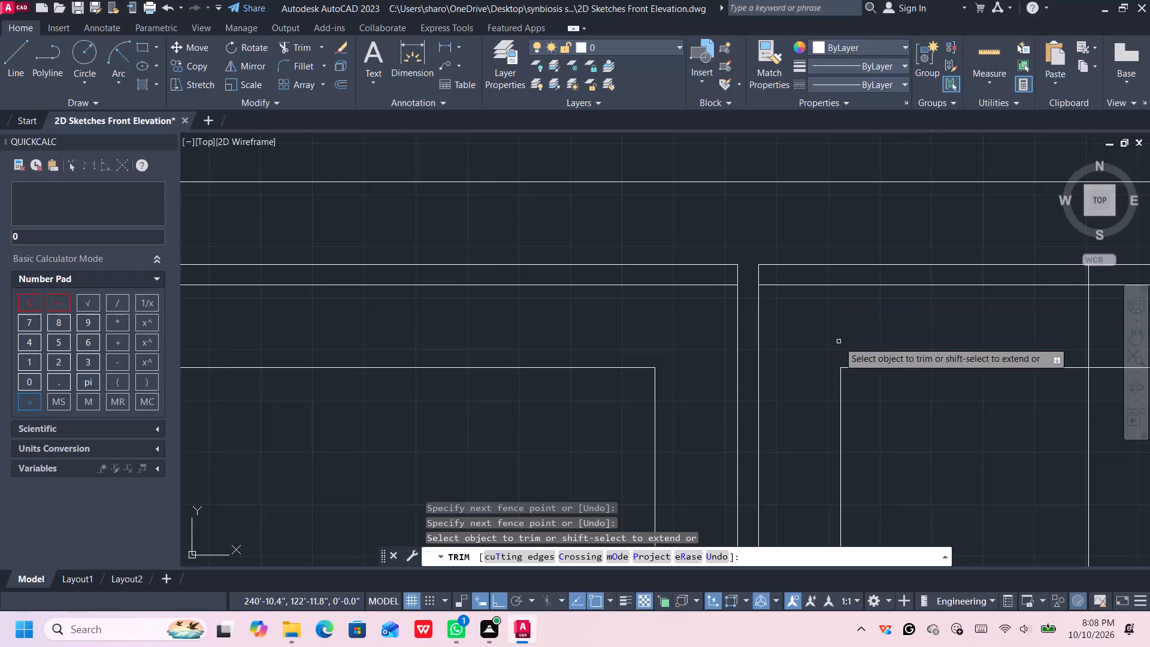
Trim the right narrow panel's right vertical between the inner rail and the double rails, and the inner rail segment beyond that vertical.
{"action": "scroll", "coordinate": [839, 341], "scroll_direction": "down", "scroll_amount": 2}
{"action": "middle_click_drag", "start_coordinate": [838, 337], "coordinate": [636, 336]}
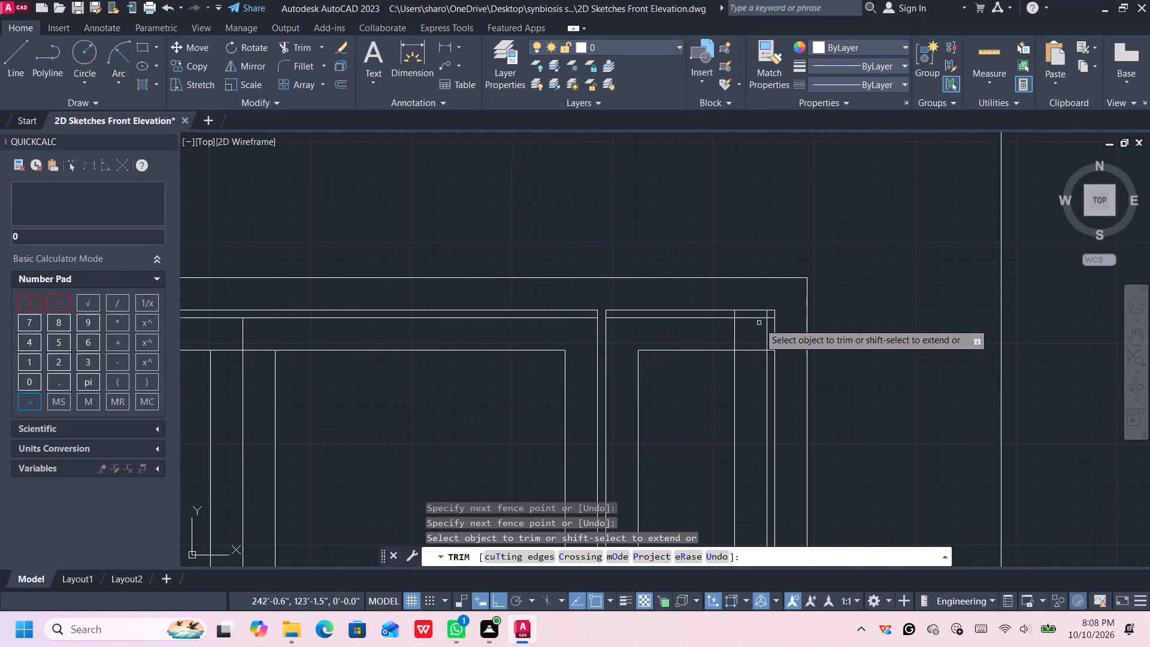
{"action": "scroll", "coordinate": [750, 332], "scroll_direction": "up", "scroll_amount": 1}
{"action": "left_click", "coordinate": [750, 332]}
{"action": "left_click", "coordinate": [728, 332]}
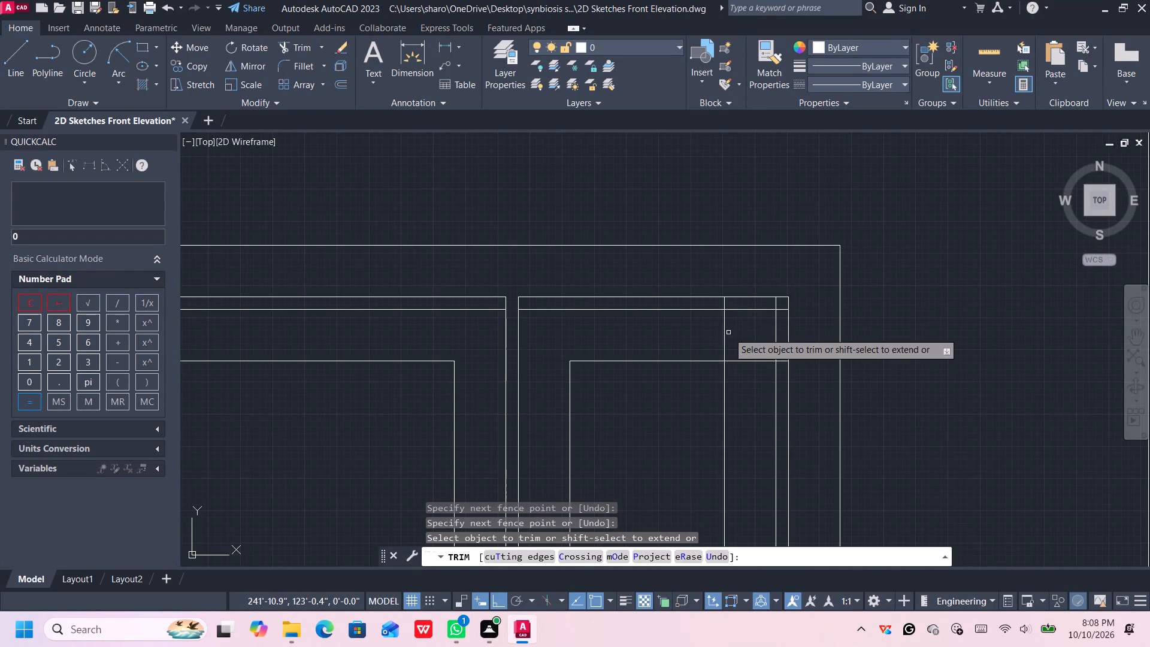
{"action": "left_click_drag", "start_coordinate": [740, 332], "coordinate": [687, 332]}
{"action": "left_click", "coordinate": [753, 336]}
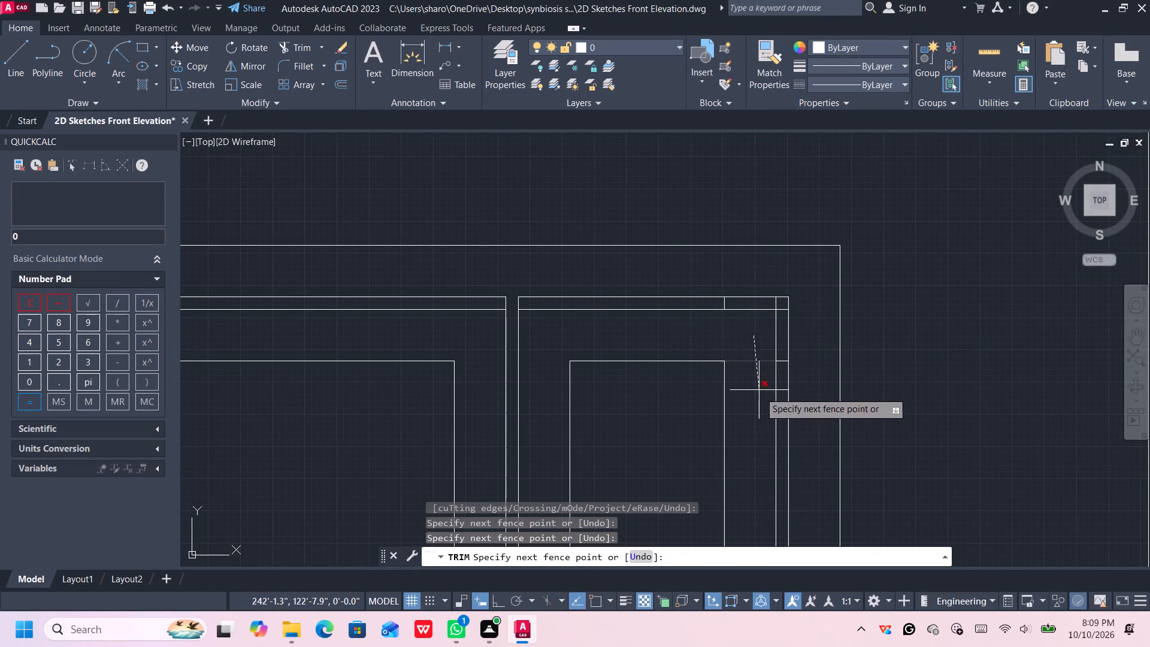
{"action": "left_click", "coordinate": [759, 394]}
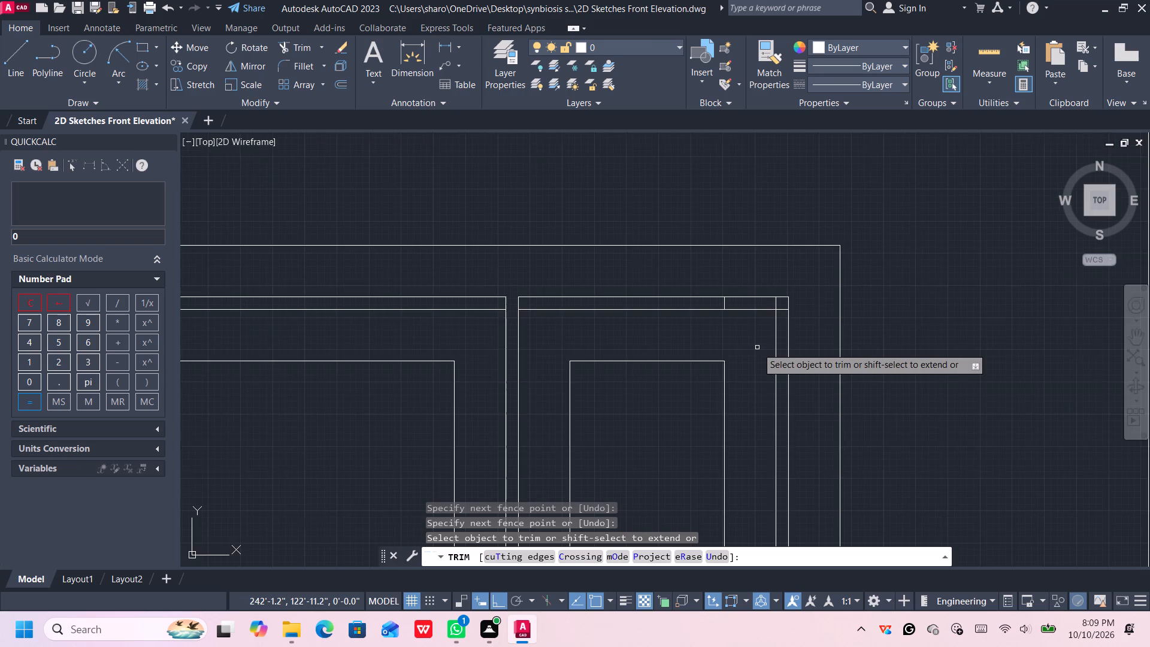
Clean the door's top-right double-line corner by trimming the vertical ends between the double rails and the rail ends between the double verticals.
{"action": "scroll", "coordinate": [758, 347], "scroll_direction": "up", "scroll_amount": 1}
{"action": "left_click", "coordinate": [696, 275]}
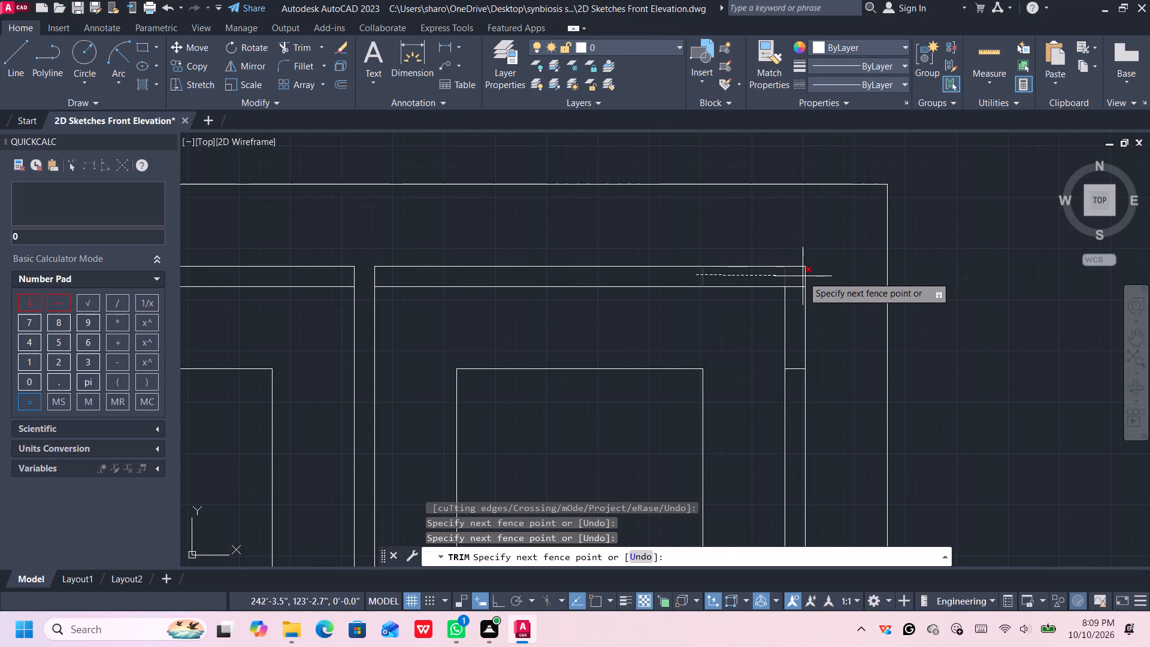
{"action": "left_click", "coordinate": [794, 277]}
{"action": "left_click", "coordinate": [794, 280]}
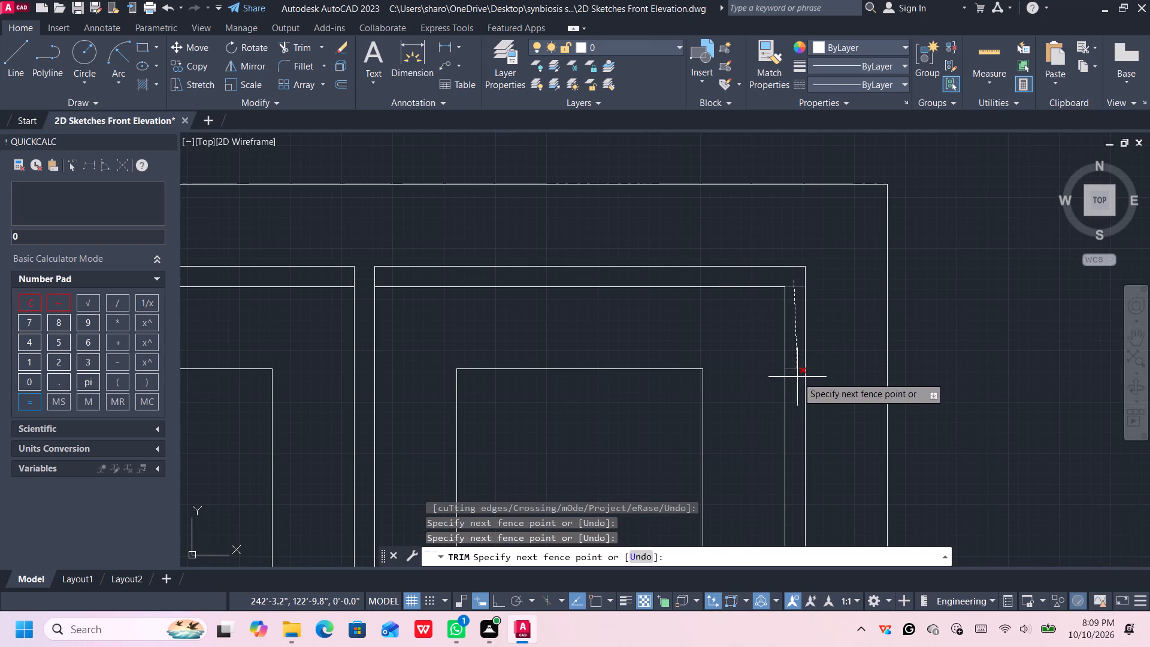
{"action": "left_click", "coordinate": [796, 381]}
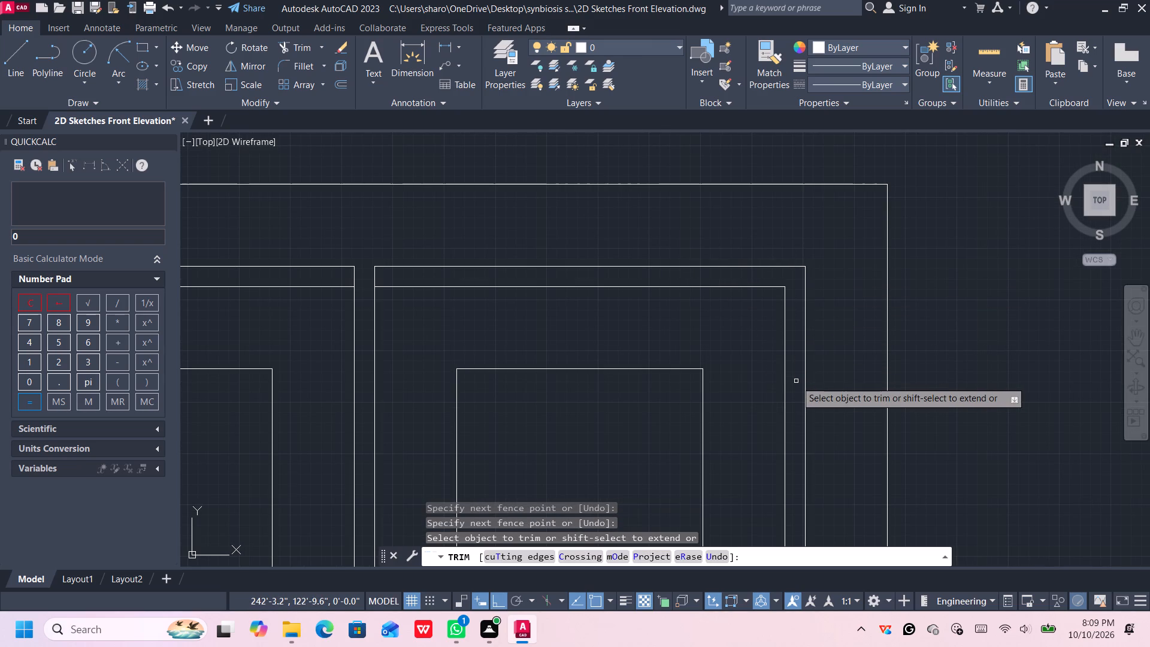
{"action": "scroll", "coordinate": [725, 341], "scroll_direction": "down", "scroll_amount": 3}
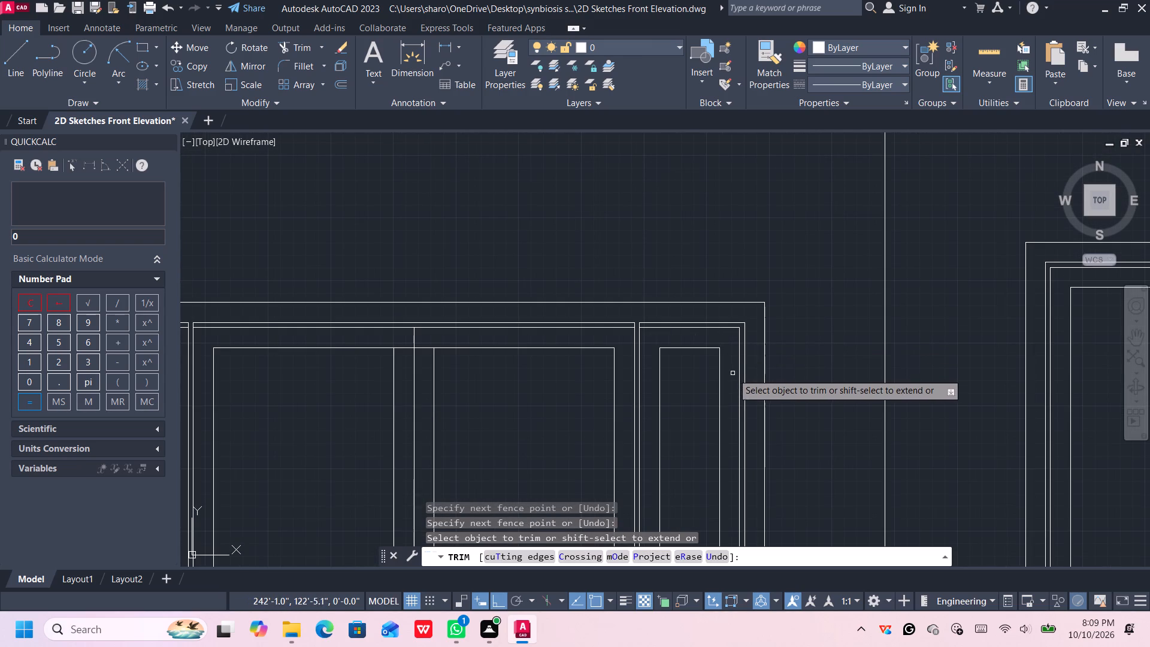
{"action": "scroll", "coordinate": [743, 373], "scroll_direction": "down", "scroll_amount": 2}
{"action": "middle_click_drag", "start_coordinate": [776, 447], "coordinate": [814, 302]}
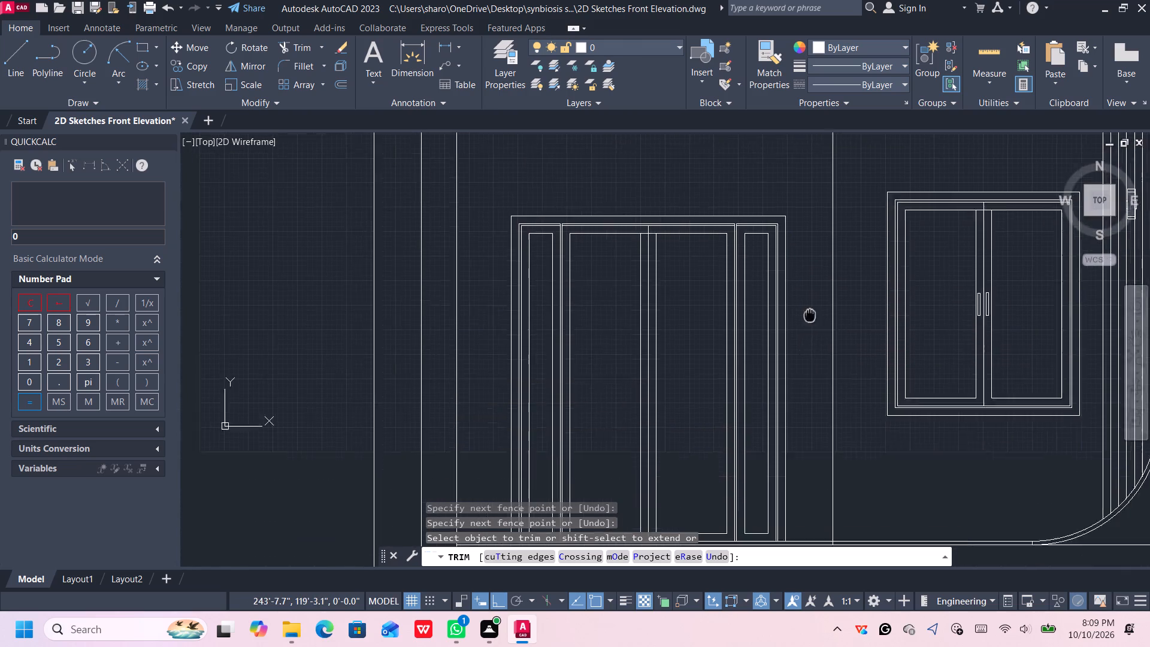
{"action": "middle_click_drag", "start_coordinate": [814, 302], "coordinate": [819, 295]}
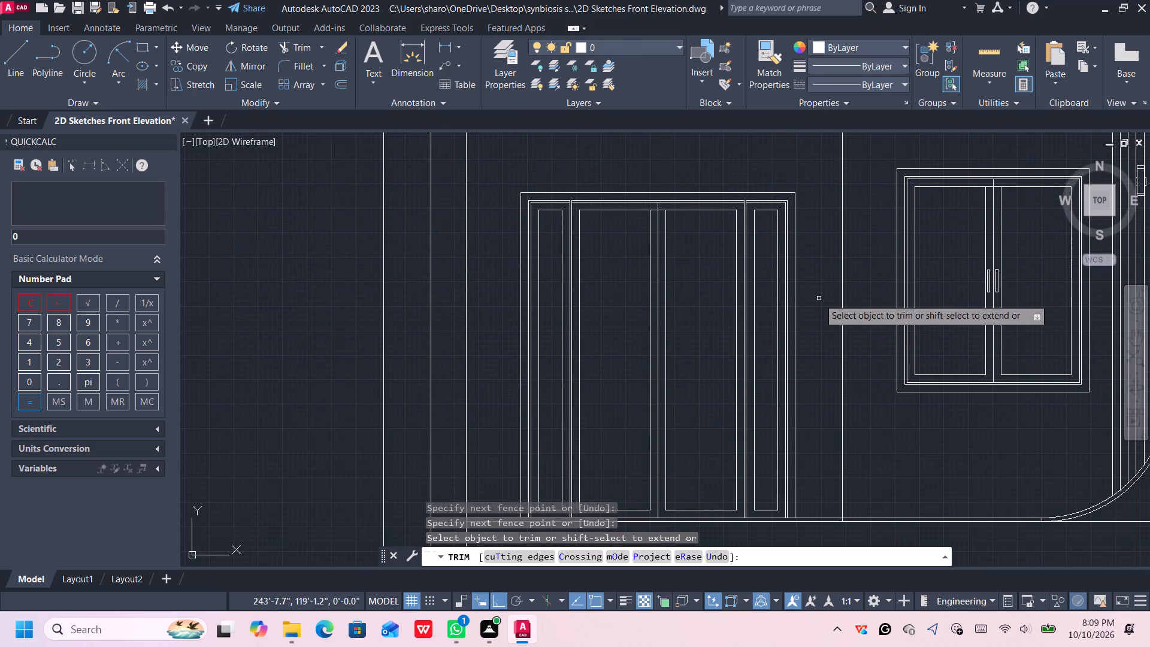
{"action": "scroll", "coordinate": [820, 297], "scroll_direction": "down", "scroll_amount": 1}
{"action": "scroll", "coordinate": [820, 297], "scroll_direction": "up", "scroll_amount": 1}
{"action": "key", "text": "space"}
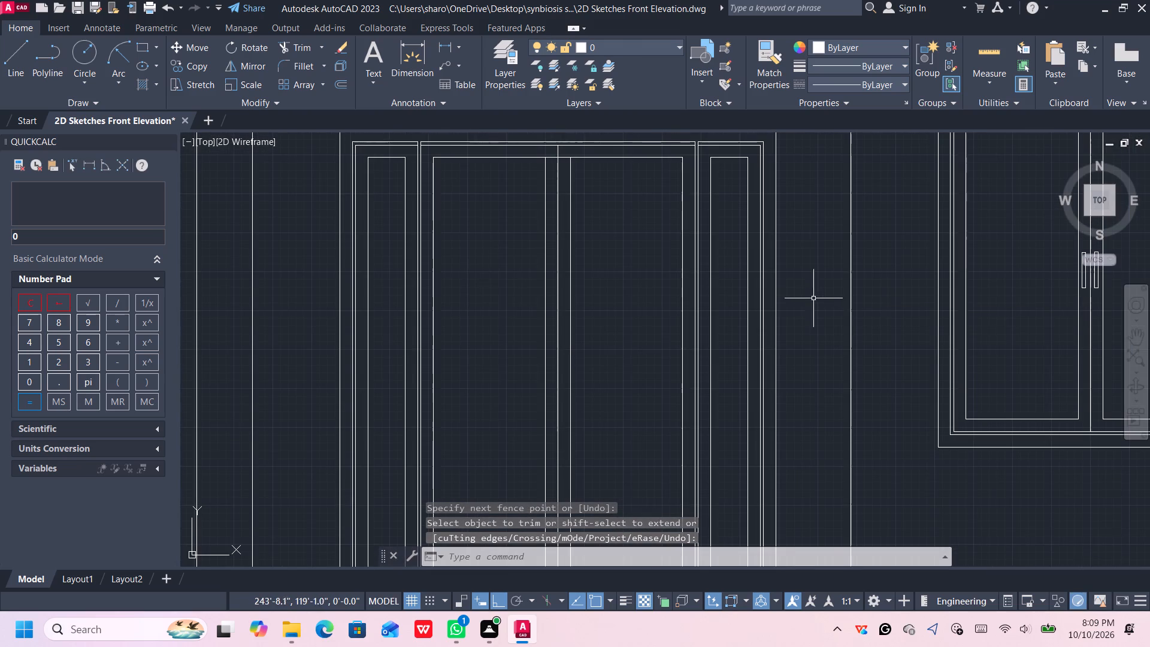
Draw a diagonal mitre line from the right narrow panel's inner top-right corner to the top-right corner of its surrounding inner frame.
{"action": "middle_click_drag", "start_coordinate": [799, 255], "coordinate": [813, 301]}
{"action": "scroll", "coordinate": [807, 251], "scroll_direction": "up", "scroll_amount": 1}
{"action": "middle_click_drag", "start_coordinate": [805, 227], "coordinate": [848, 309]}
{"action": "scroll", "coordinate": [848, 309], "scroll_direction": "down", "scroll_amount": 1}
{"action": "key", "text": "l"}
{"action": "key", "text": "Return"}
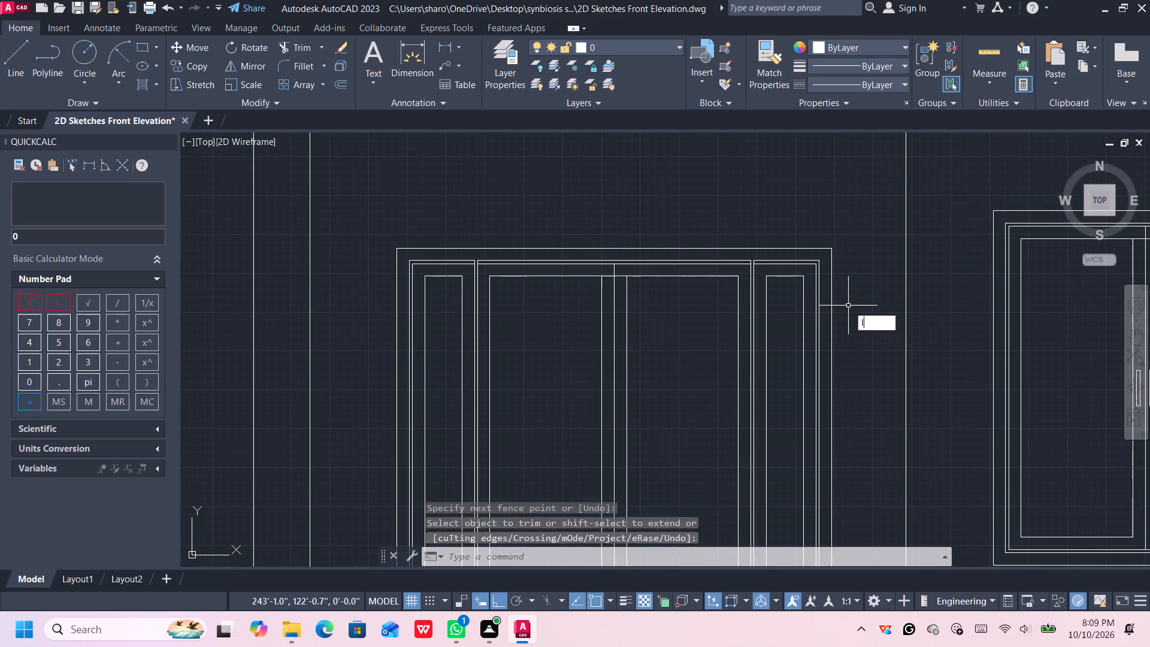
{"action": "scroll", "coordinate": [809, 277], "scroll_direction": "up", "scroll_amount": 1}
{"action": "left_click", "coordinate": [802, 273]}
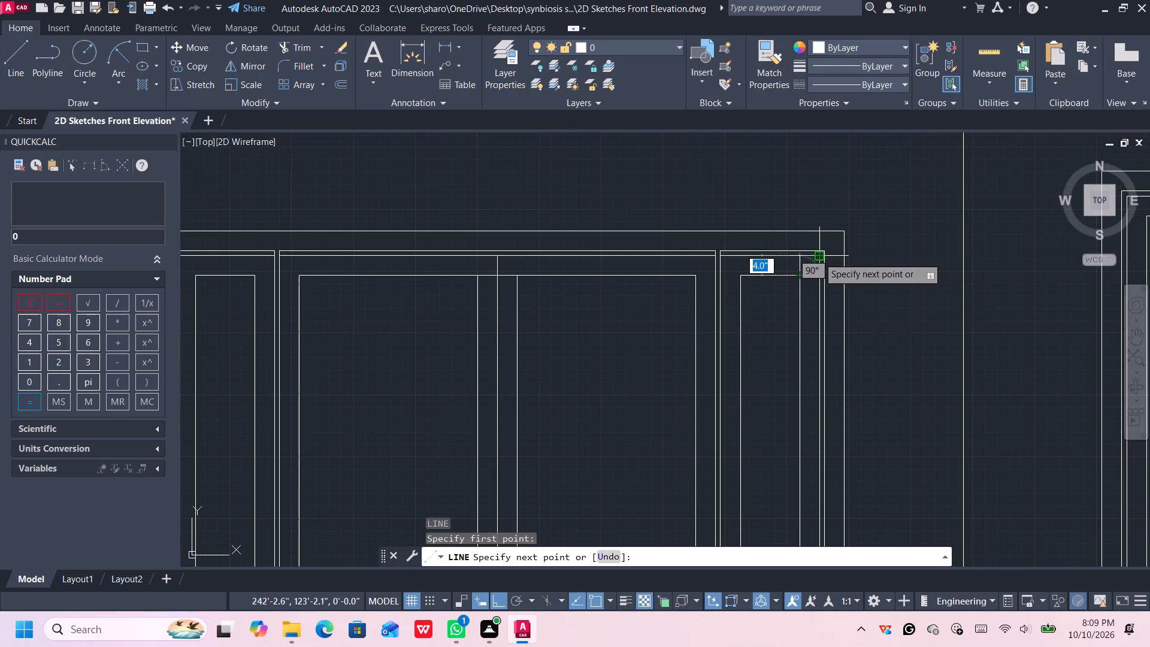
{"action": "scroll", "coordinate": [818, 257], "scroll_direction": "up", "scroll_amount": 3}
{"action": "left_click", "coordinate": [818, 258]}
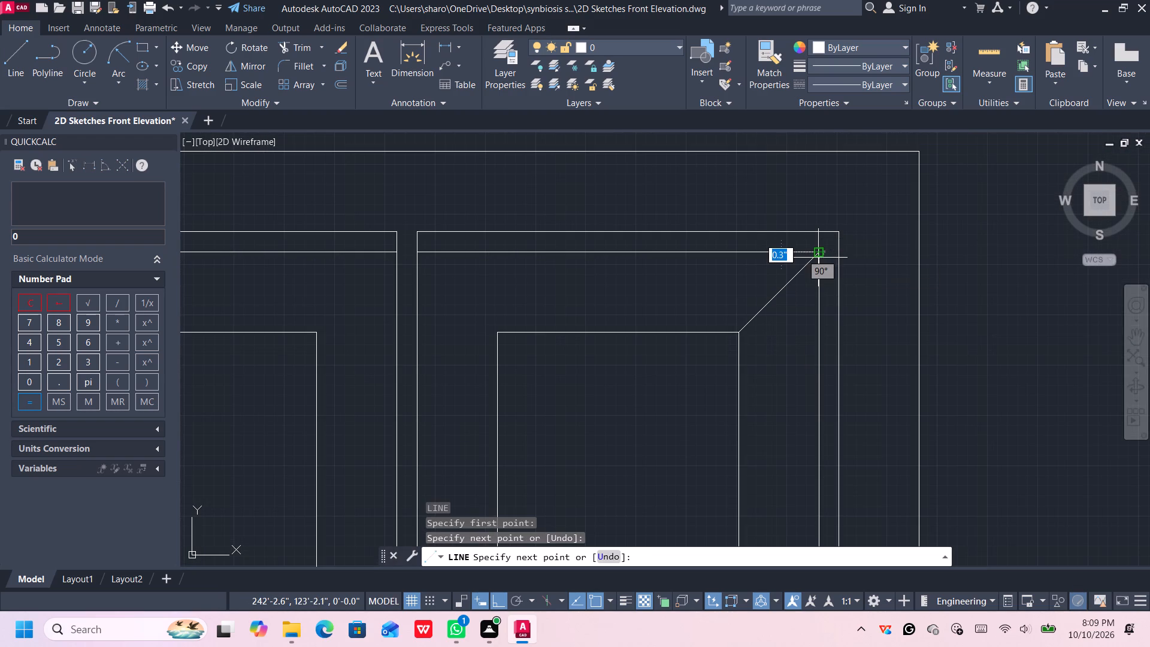
{"action": "key", "text": "space"}
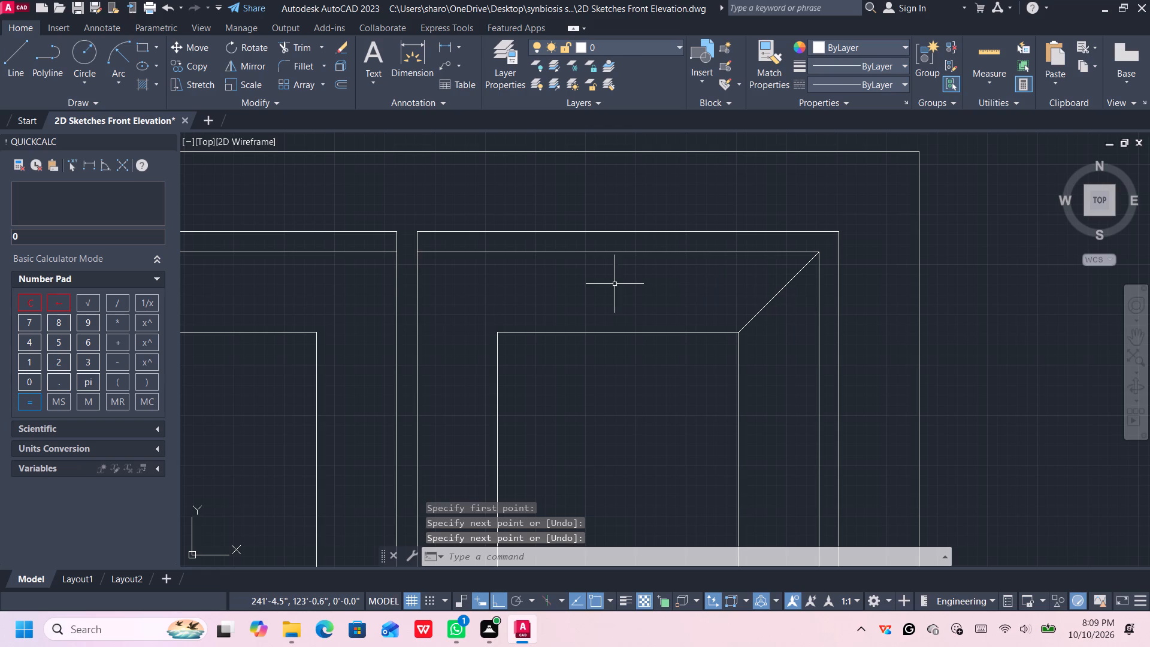
Draw a diagonal mitre line from the right narrow panel's inner top-left corner to where the lower double rail meets the stile.
{"action": "middle_click_drag", "start_coordinate": [615, 285], "coordinate": [710, 296]}
{"action": "scroll", "coordinate": [616, 285], "scroll_direction": "down", "scroll_amount": 1}
{"action": "scroll", "coordinate": [710, 297], "scroll_direction": "up", "scroll_amount": 1}
{"action": "key", "text": "l"}
{"action": "key", "text": "Return"}
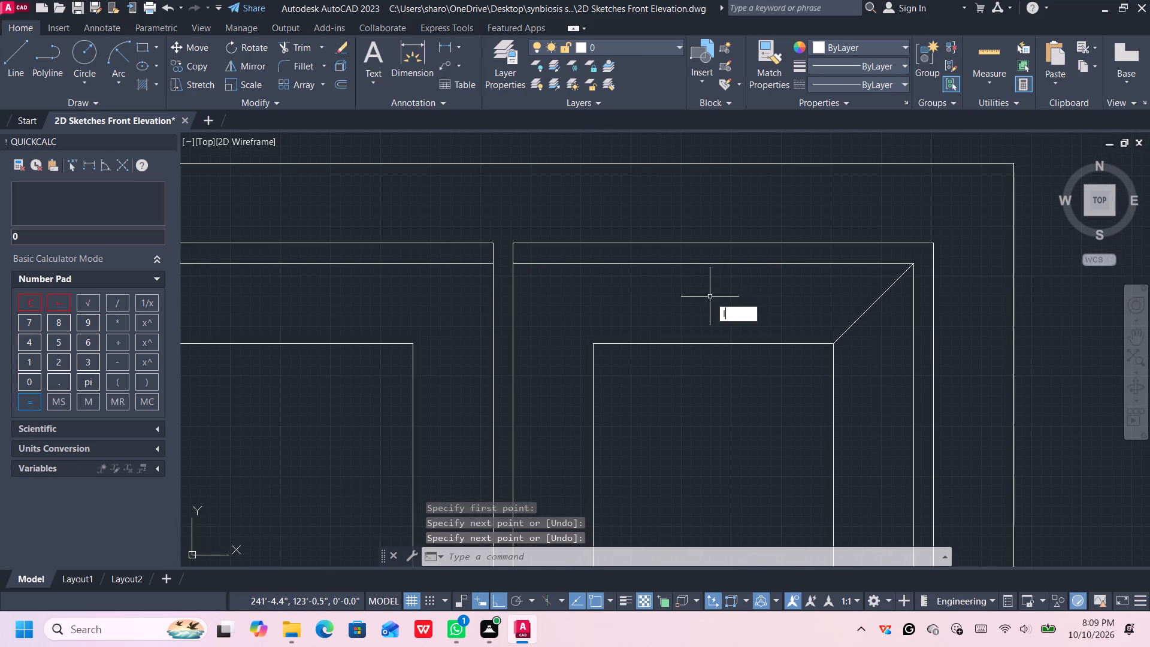
{"action": "left_click", "coordinate": [591, 342]}
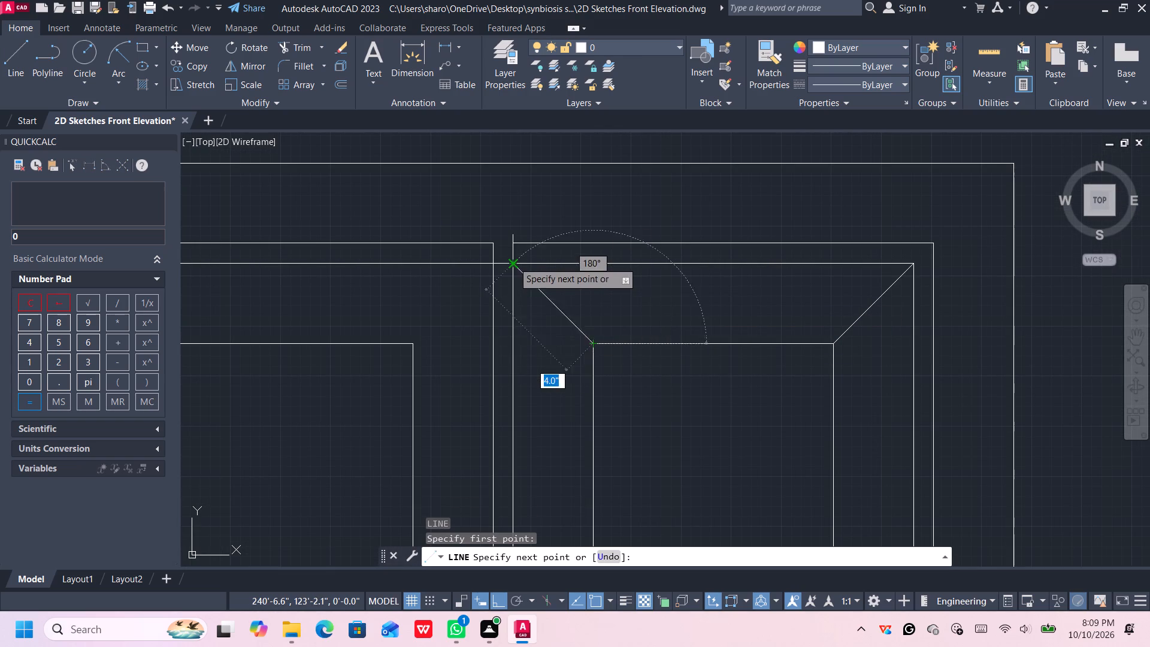
{"action": "left_click", "coordinate": [513, 262]}
{"action": "key", "text": "space"}
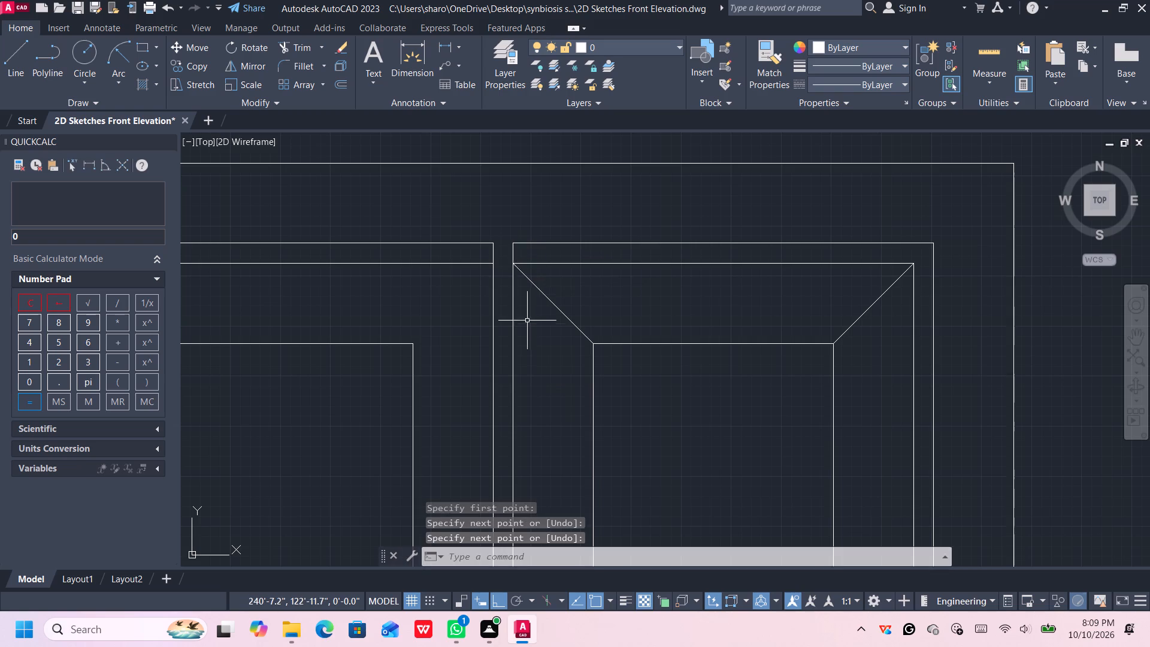
Draw a diagonal mitre line from the right central leaf's inner top-right corner to the lower double rail's end at the stile.
{"action": "scroll", "coordinate": [532, 332], "scroll_direction": "down", "scroll_amount": 3}
{"action": "middle_click_drag", "start_coordinate": [536, 334], "coordinate": [767, 354]}
{"action": "scroll", "coordinate": [749, 349], "scroll_direction": "up", "scroll_amount": 2}
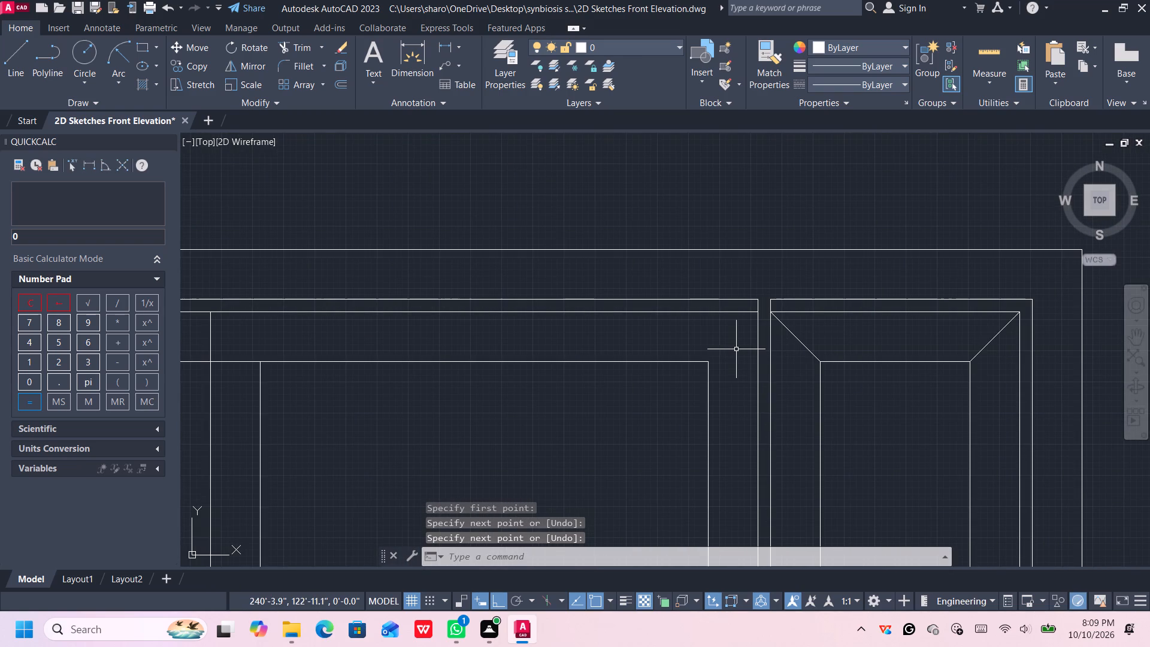
{"action": "key", "text": "l"}
{"action": "key", "text": "Return"}
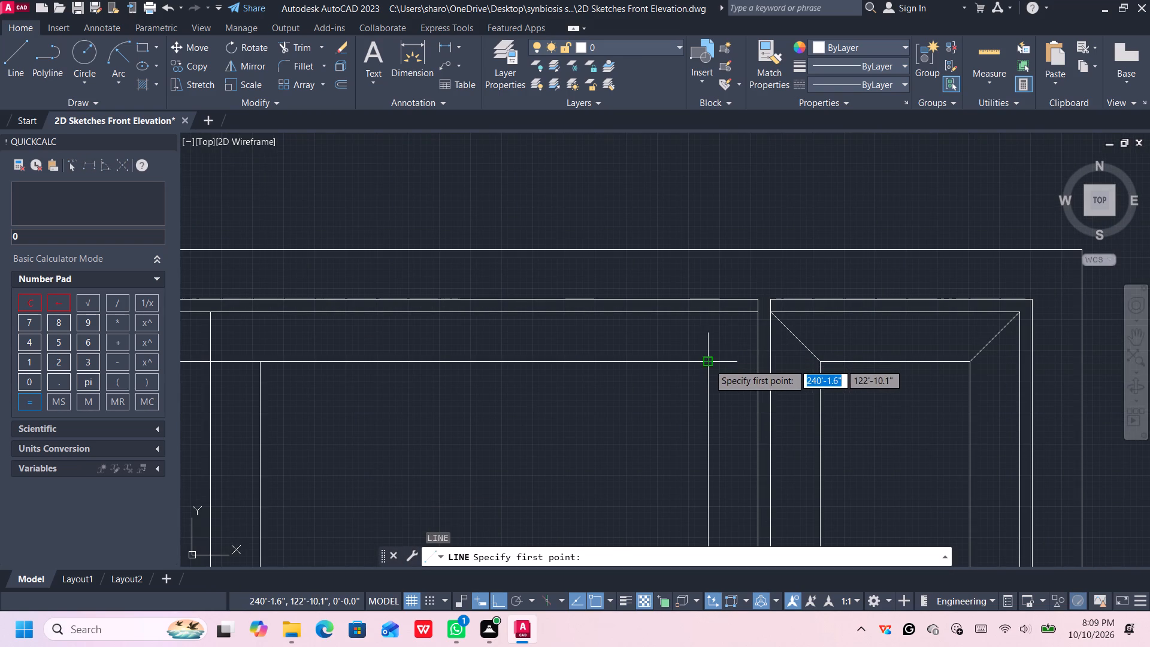
{"action": "left_click", "coordinate": [709, 364]}
{"action": "left_click", "coordinate": [759, 310]}
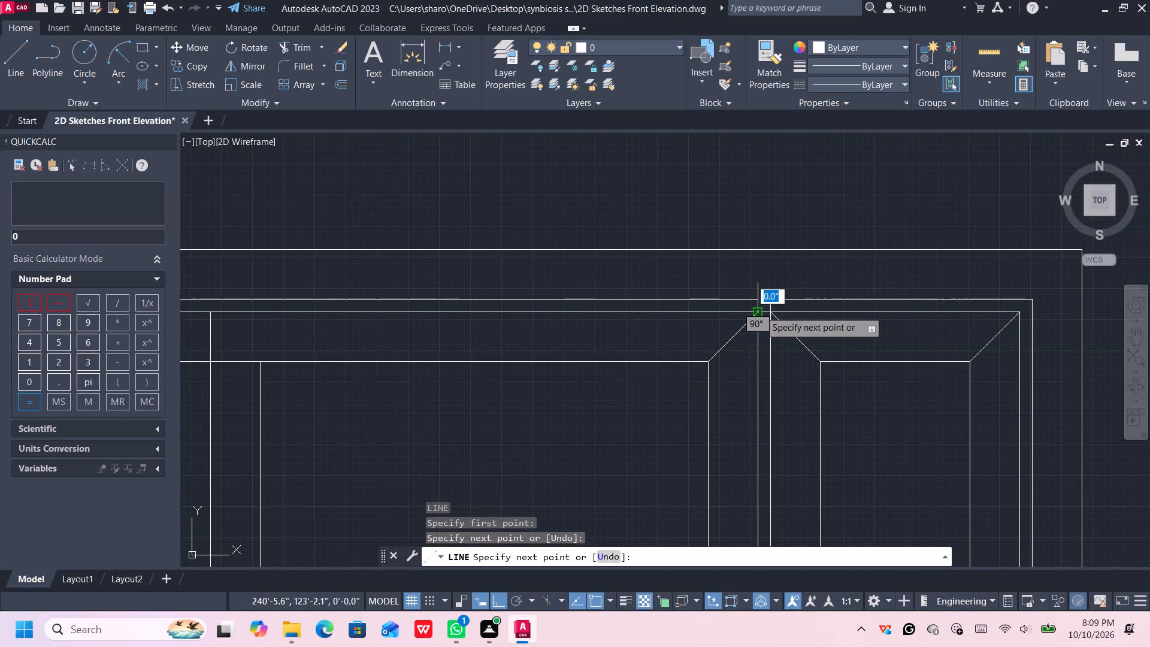
{"action": "key", "text": "space"}
Trim the inner rail segments on both sides of the door's centre vertical, between the two central leaves.
{"action": "scroll", "coordinate": [681, 385], "scroll_direction": "down", "scroll_amount": 1}
{"action": "middle_click_drag", "start_coordinate": [630, 385], "coordinate": [631, 385]}
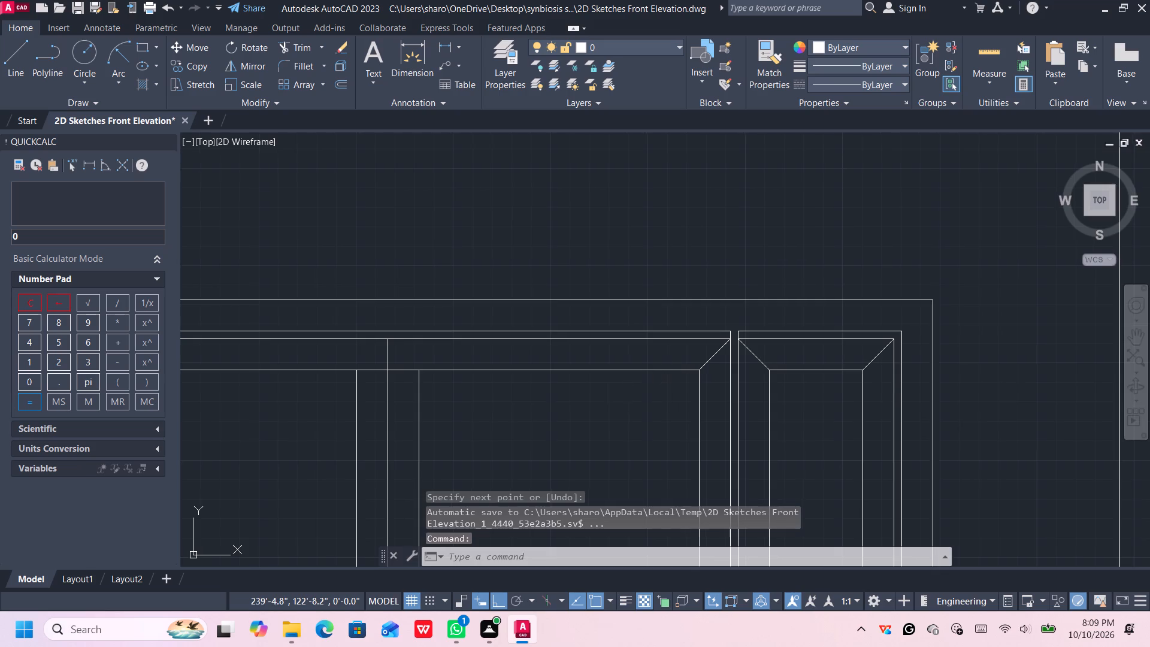
{"action": "middle_click_drag", "start_coordinate": [631, 385], "coordinate": [781, 377]}
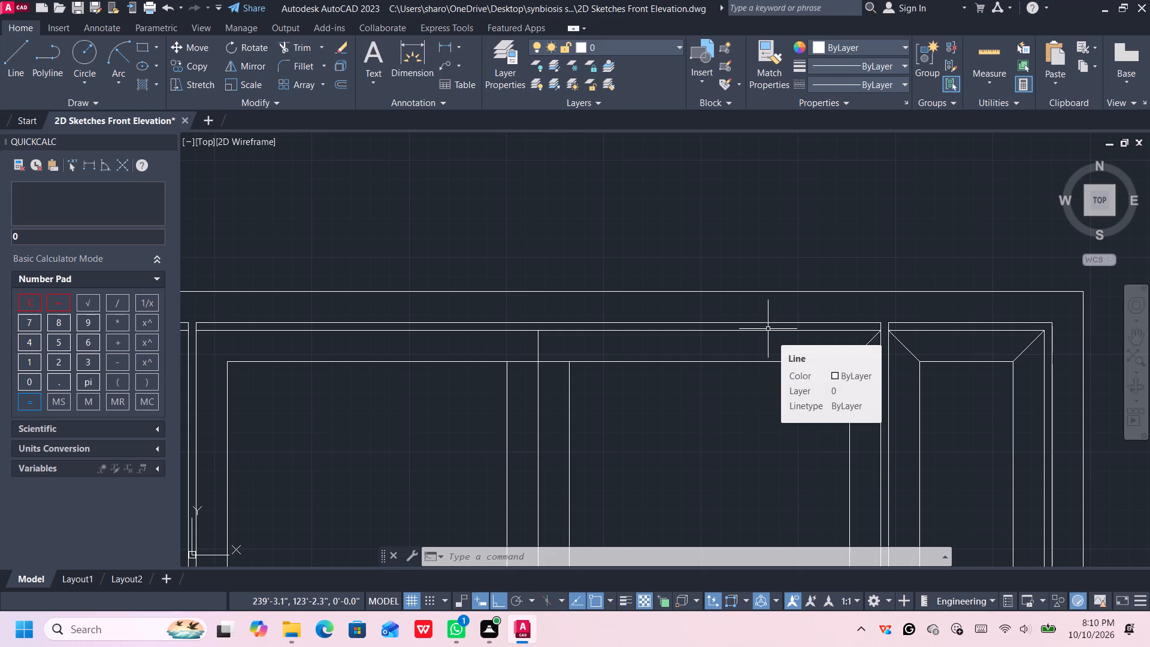
{"action": "middle_click_drag", "start_coordinate": [554, 386], "coordinate": [563, 377]}
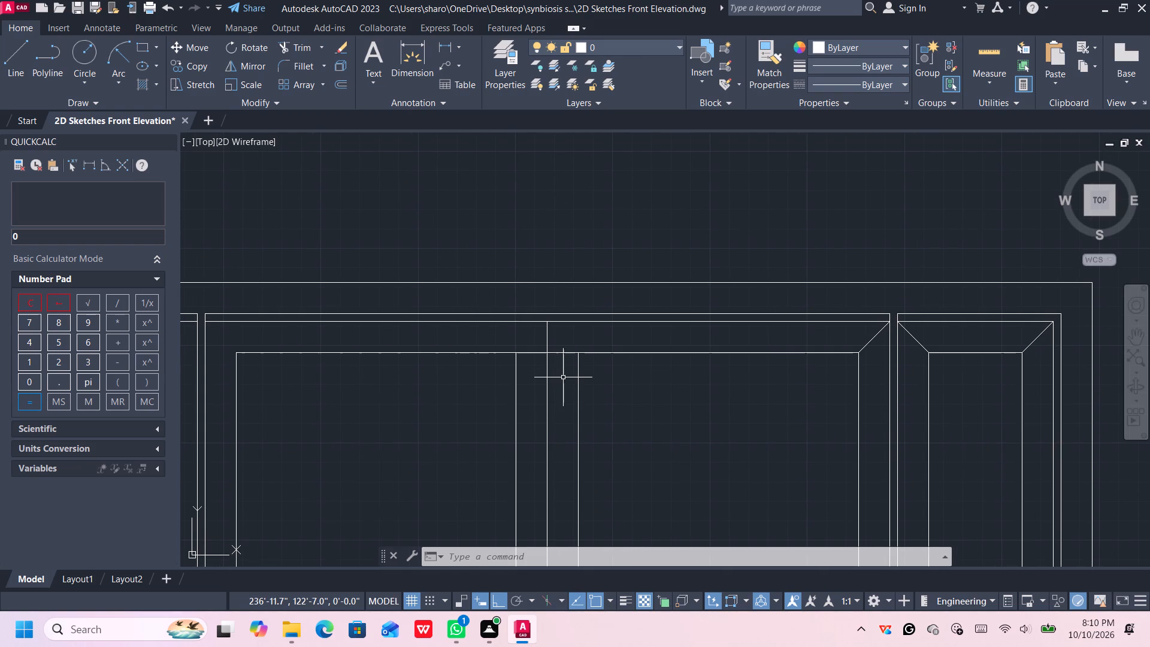
{"action": "type", "text": "tr"}
{"action": "key", "text": "Return"}
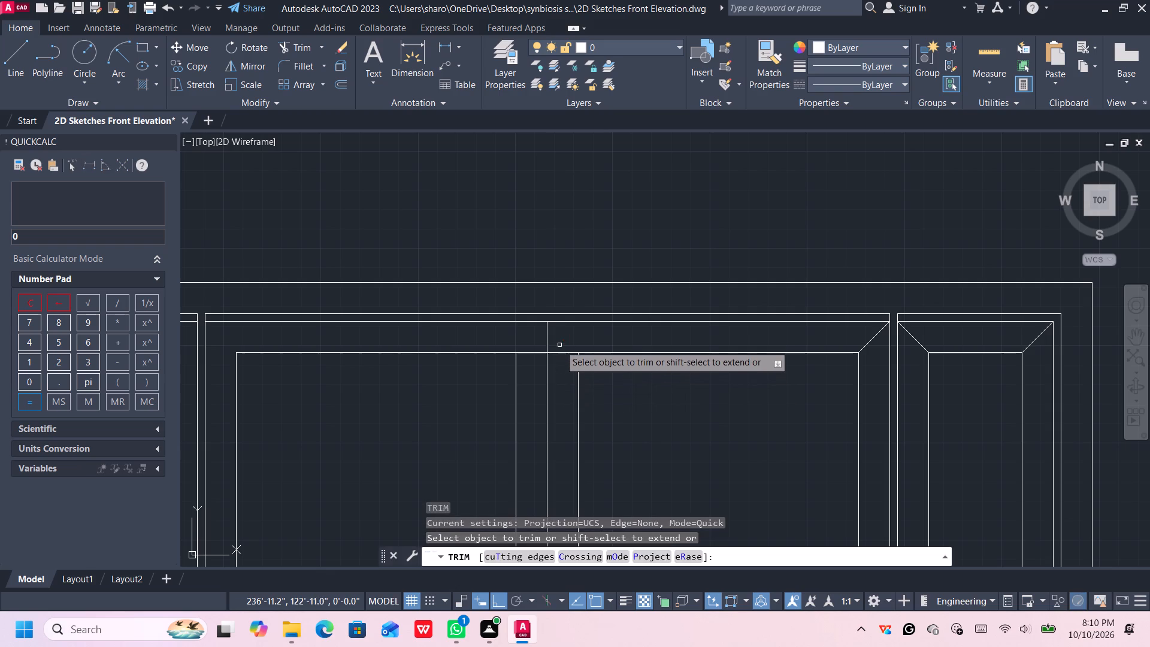
{"action": "left_click", "coordinate": [559, 345]}
{"action": "left_click", "coordinate": [562, 374]}
{"action": "left_click", "coordinate": [532, 347]}
{"action": "left_click", "coordinate": [535, 361]}
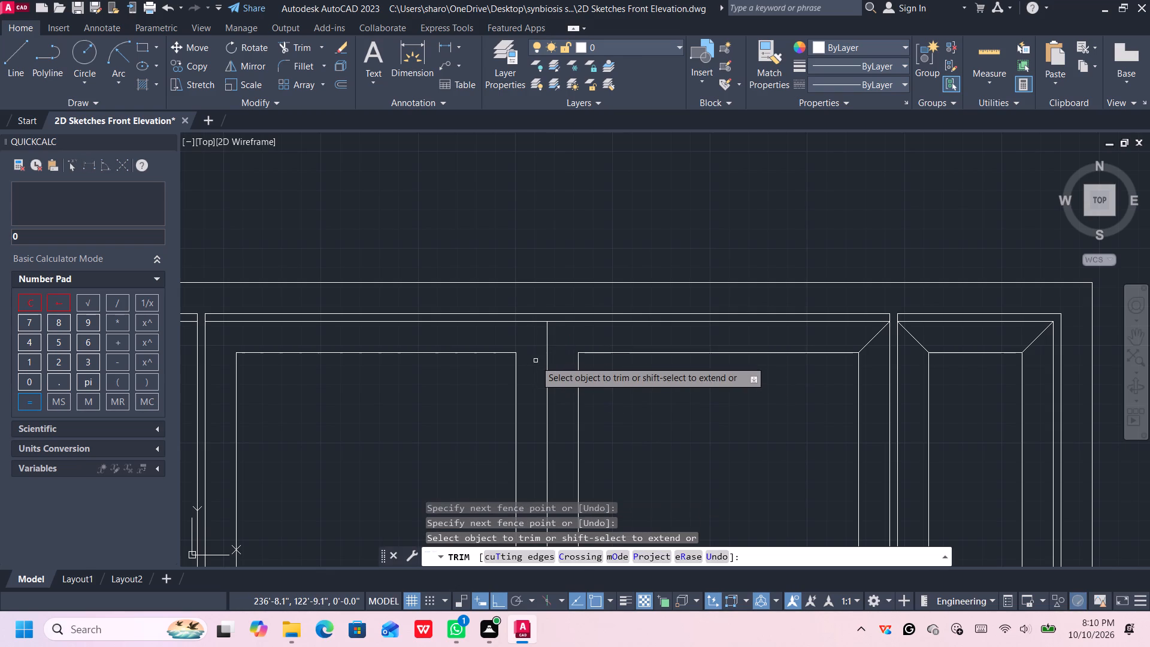
{"action": "key", "text": "Escape"}
Draw two mitre lines joining the centre vertical's top end to the adjacent inner top corners of the right and left central leaves.
{"action": "key", "text": "l"}
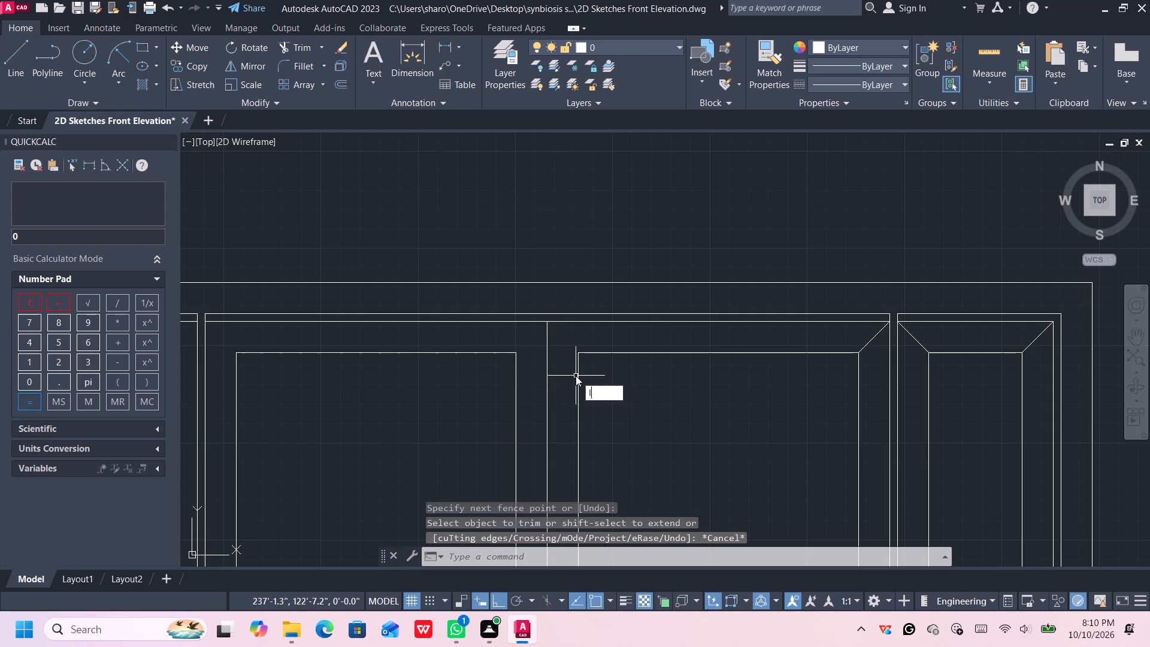
{"action": "key", "text": "Return"}
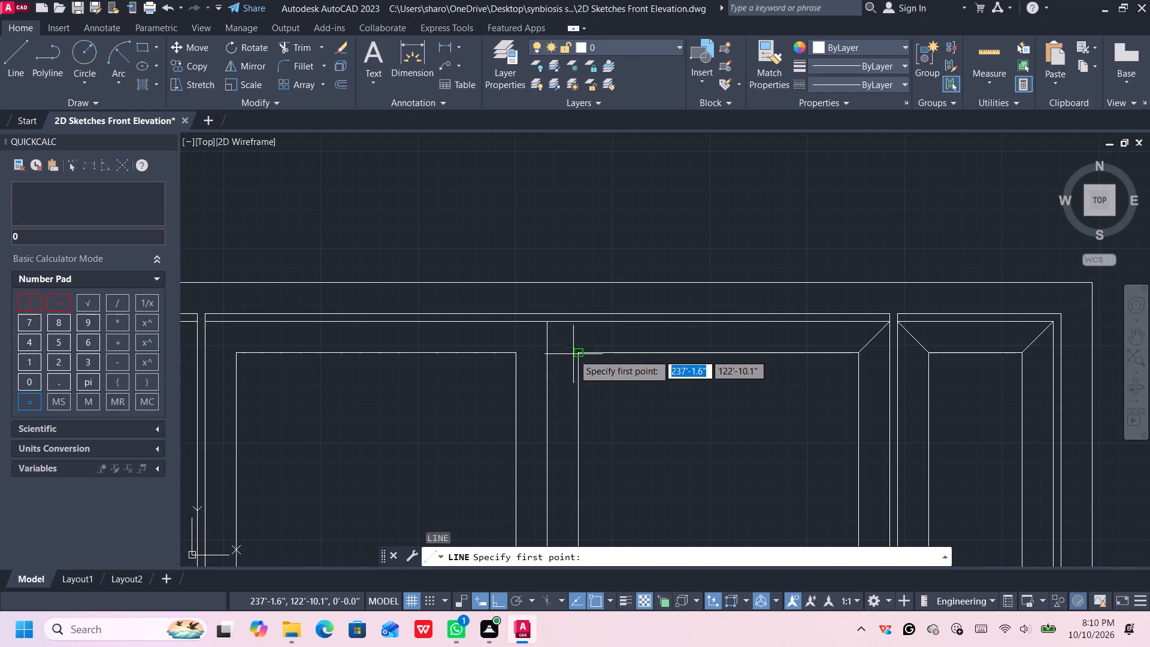
{"action": "left_click", "coordinate": [574, 355]}
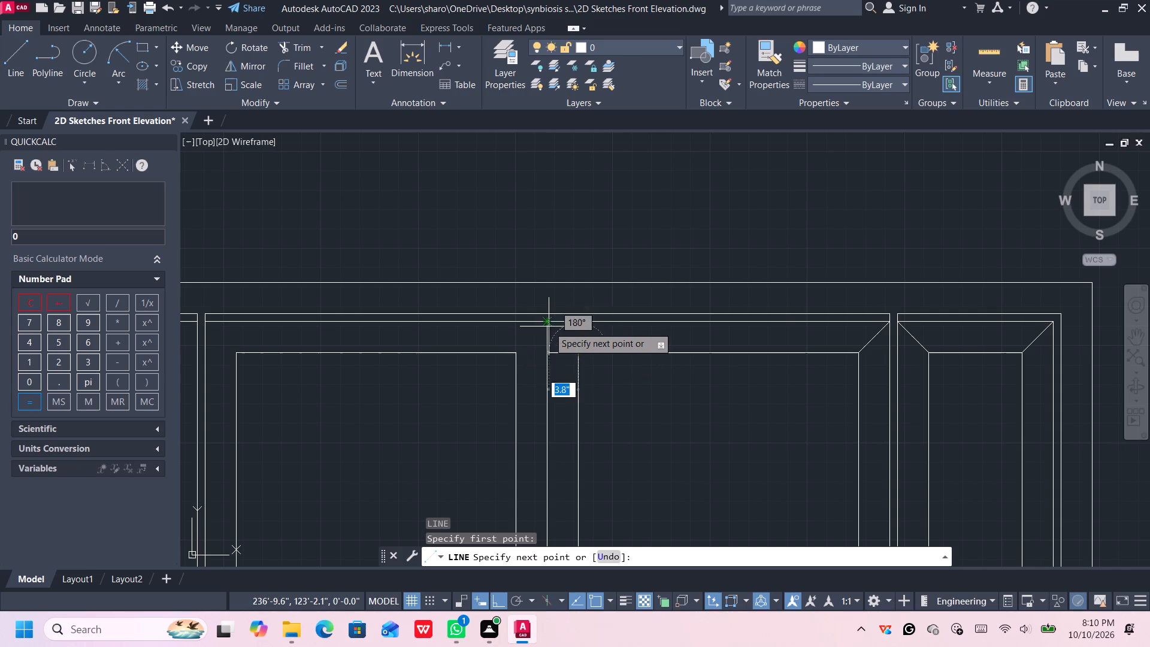
{"action": "left_click", "coordinate": [548, 325]}
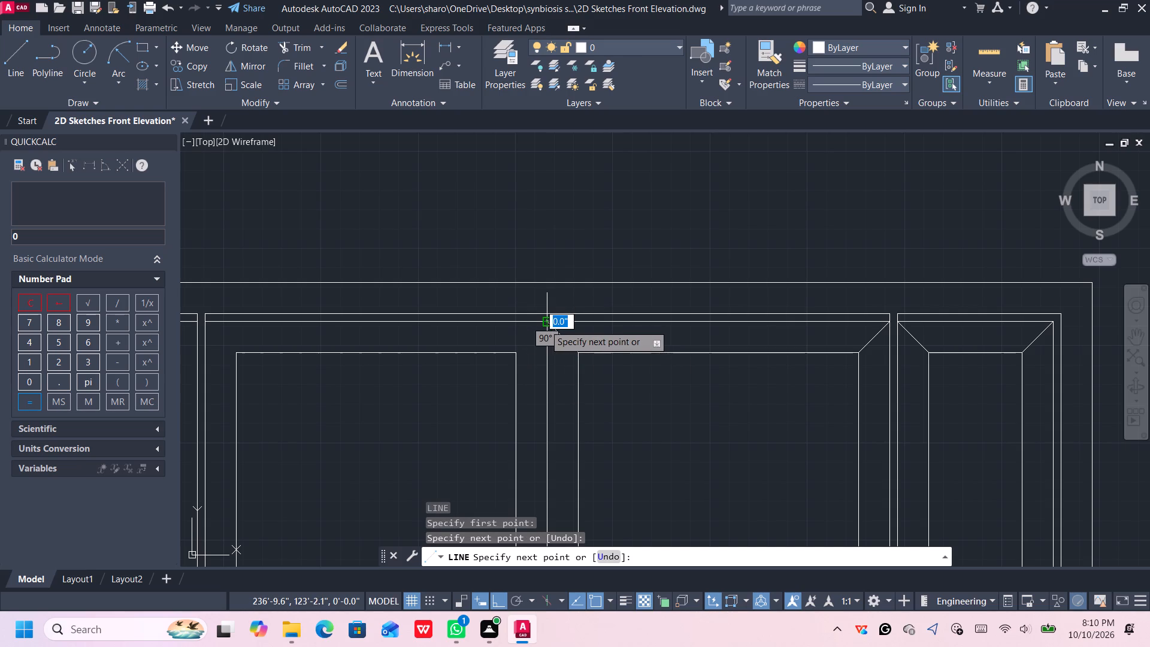
{"action": "left_click", "coordinate": [516, 352]}
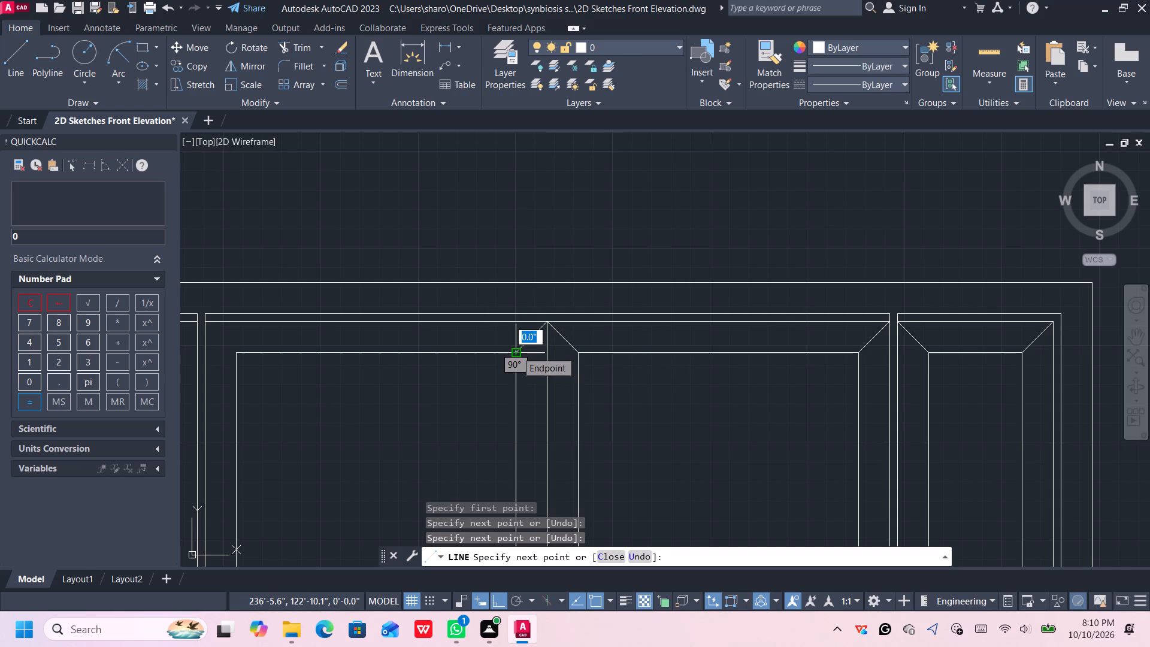
{"action": "key", "text": "space"}
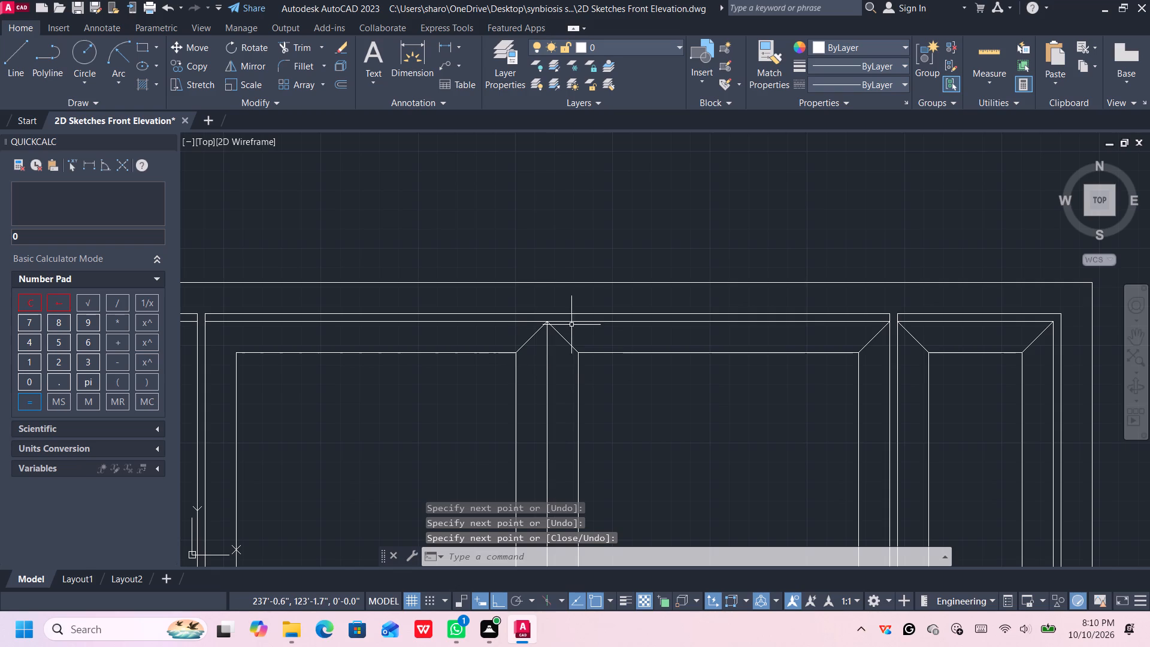
Draw a diagonal mitre line from the left central leaf's inner top-left corner to the lower double rail's end at the stile.
{"action": "middle_click_drag", "start_coordinate": [452, 381], "coordinate": [632, 372]}
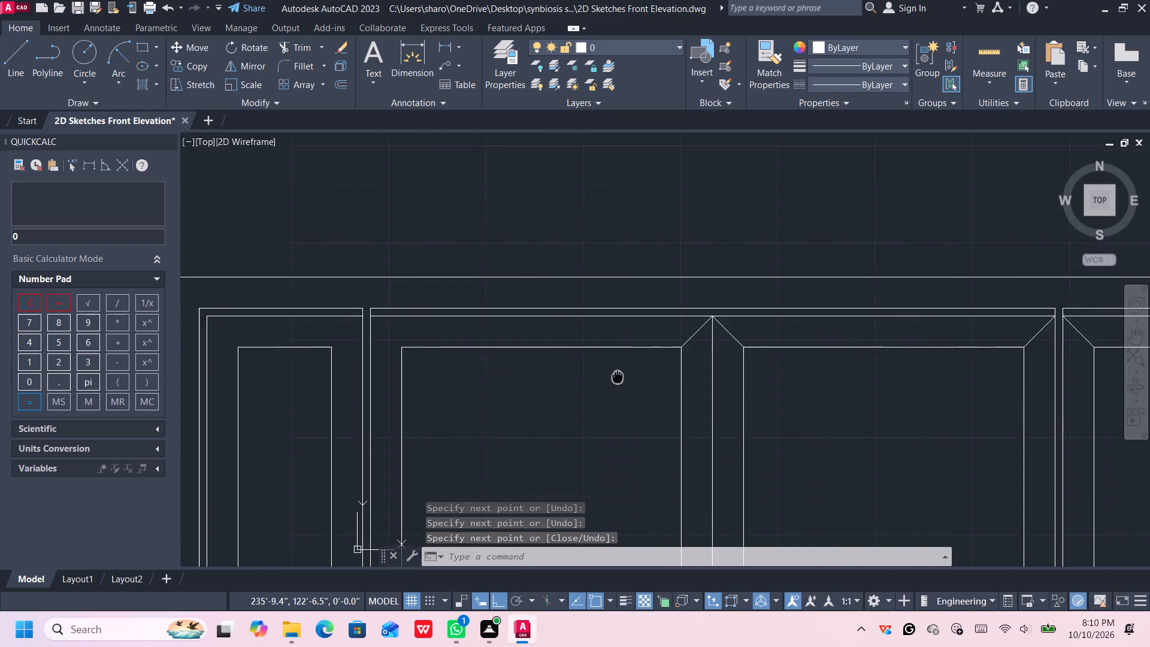
{"action": "middle_click_drag", "start_coordinate": [632, 372], "coordinate": [680, 364]}
{"action": "key", "text": "l"}
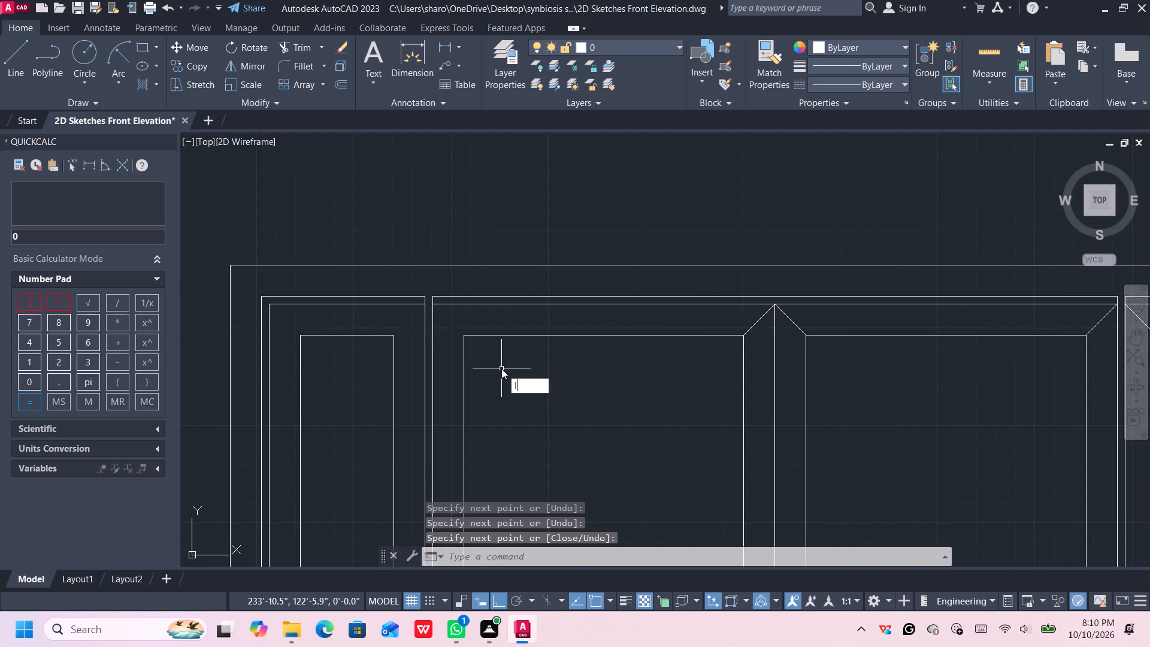
{"action": "key", "text": "Return"}
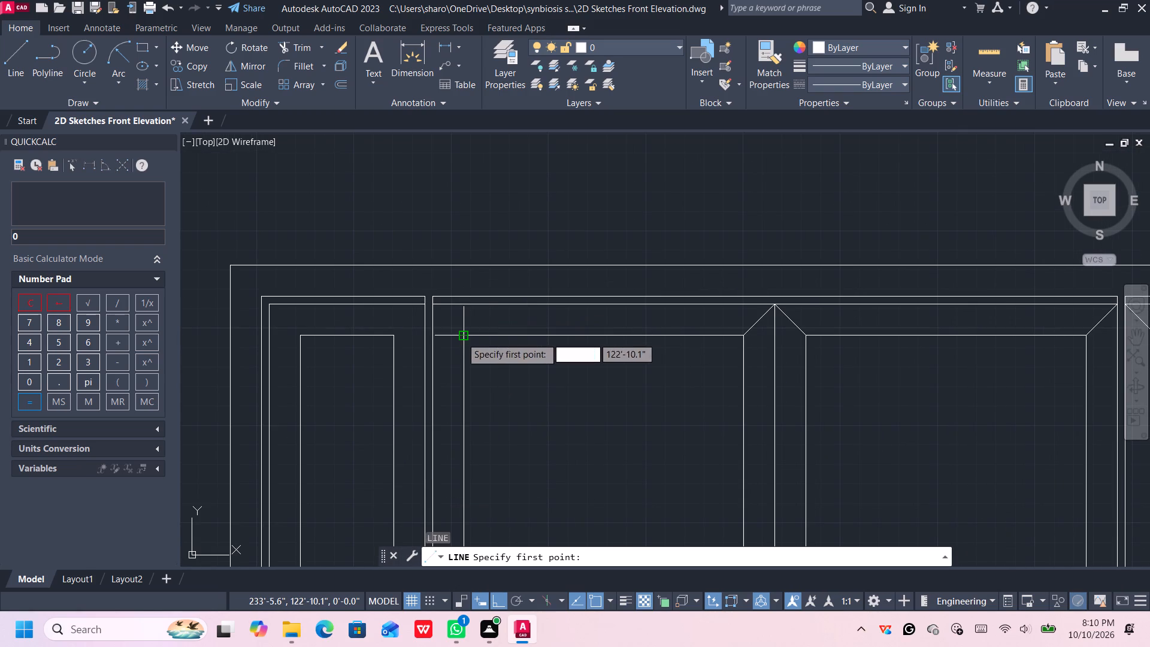
{"action": "left_click", "coordinate": [461, 337]}
{"action": "left_click", "coordinate": [429, 307]}
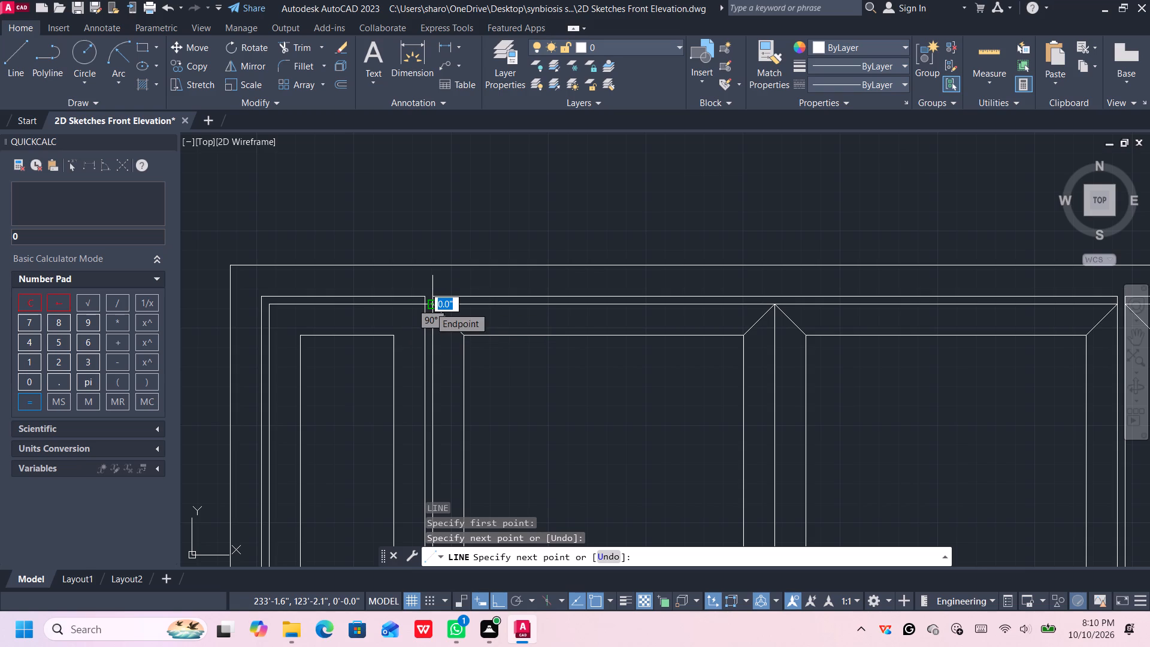
{"action": "key", "text": "space"}
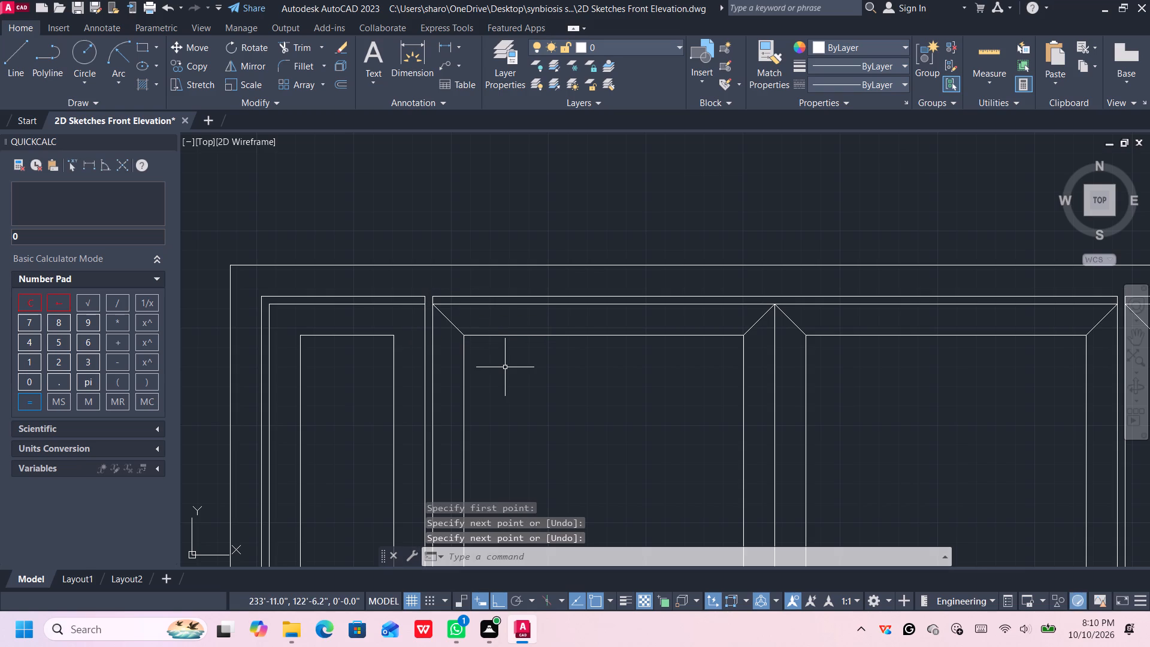
Draw diagonal mitre lines from both inner top corners of the left narrow panel to the matching corners of its surrounding inner frame.
{"action": "middle_click_drag", "start_coordinate": [505, 367], "coordinate": [644, 353]}
{"action": "key", "text": "l"}
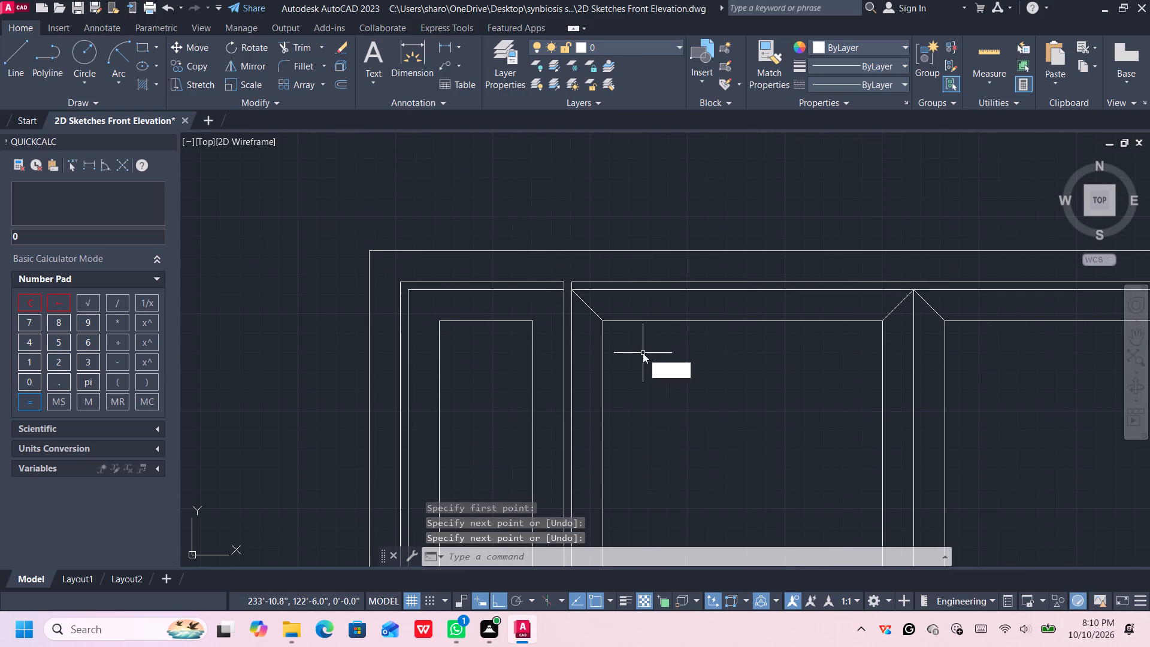
{"action": "key", "text": "Return"}
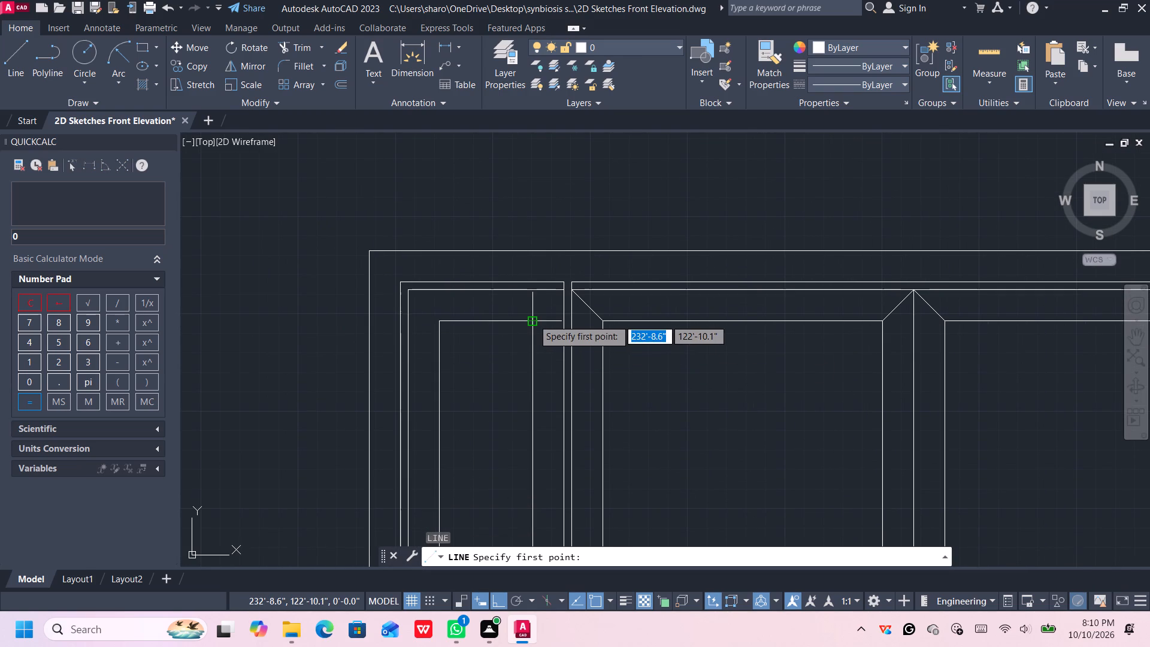
{"action": "left_click", "coordinate": [532, 319]}
{"action": "left_click", "coordinate": [561, 288]}
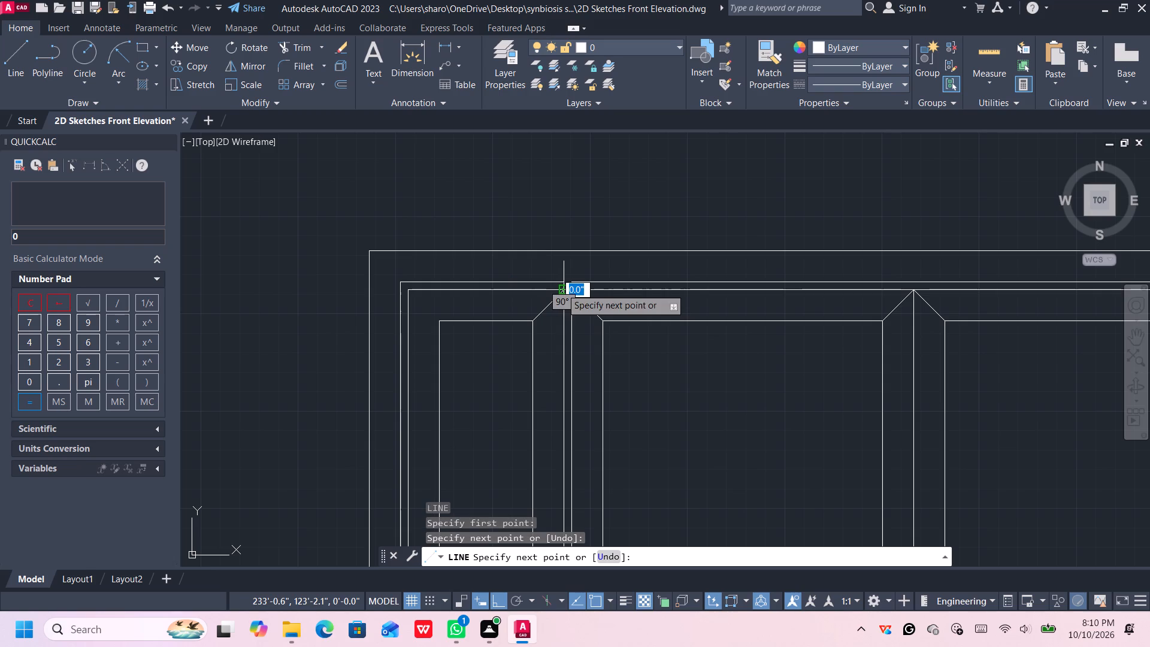
{"action": "key", "text": "space"}
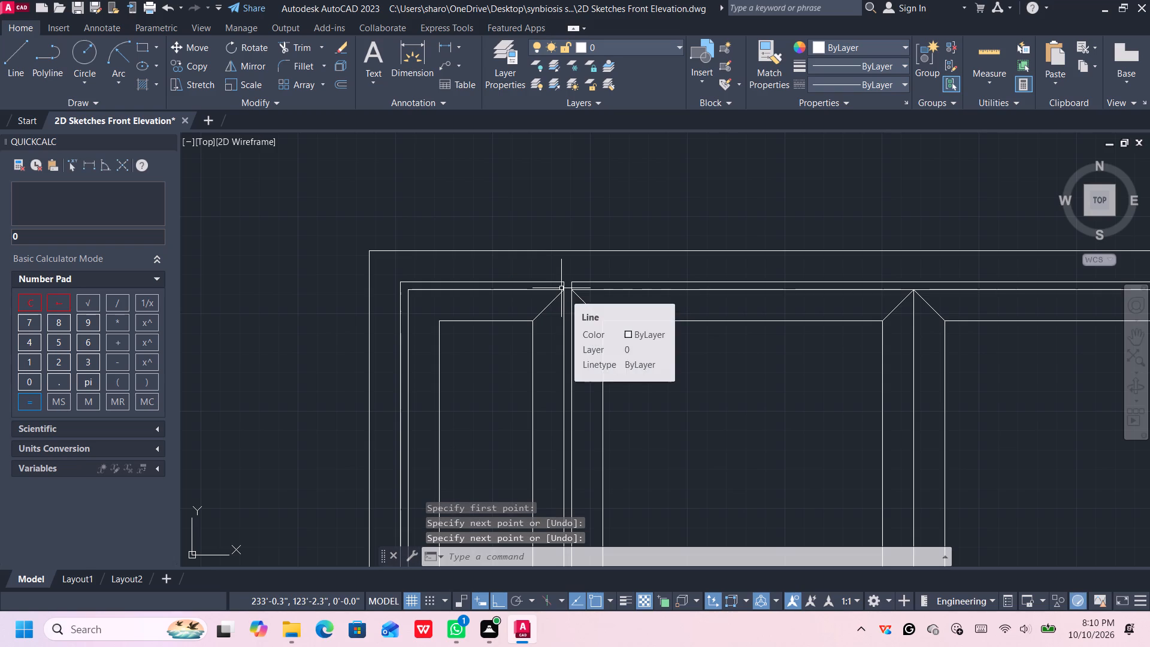
{"action": "key", "text": "l"}
{"action": "key", "text": "Return"}
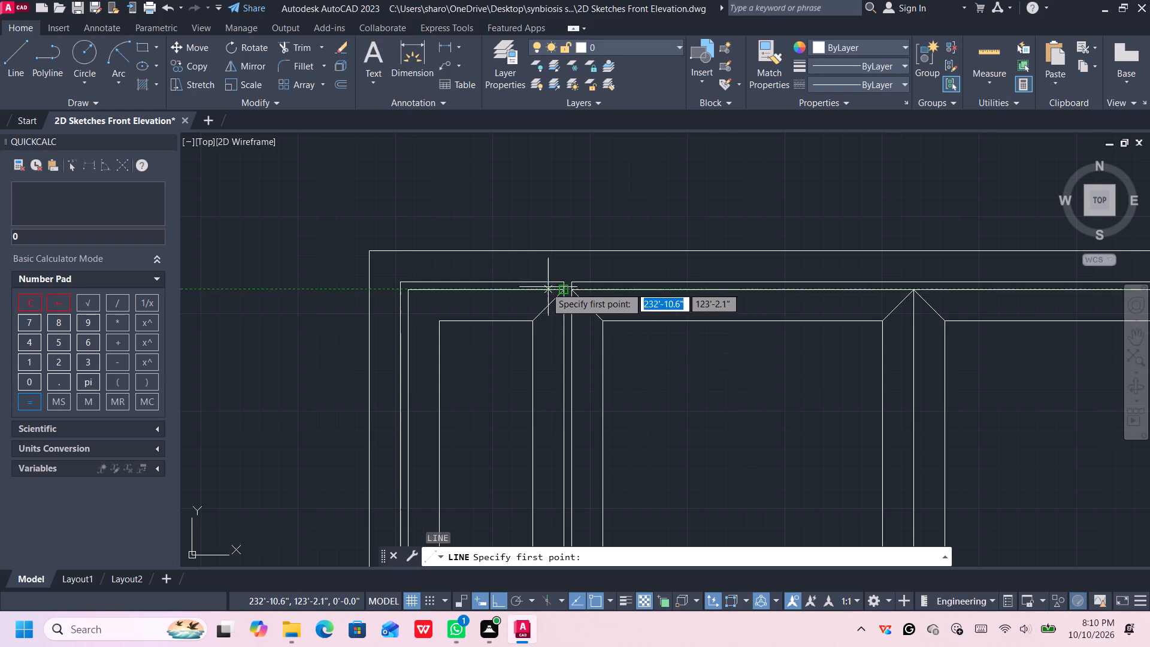
{"action": "left_click", "coordinate": [441, 320]}
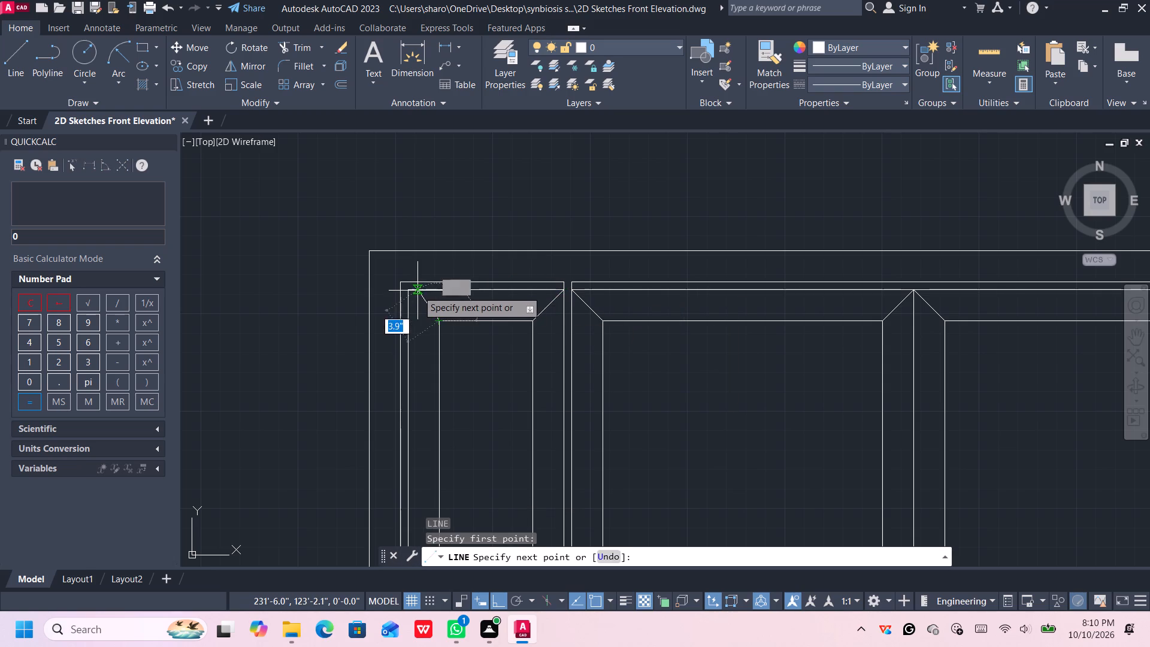
{"action": "left_click", "coordinate": [410, 291]}
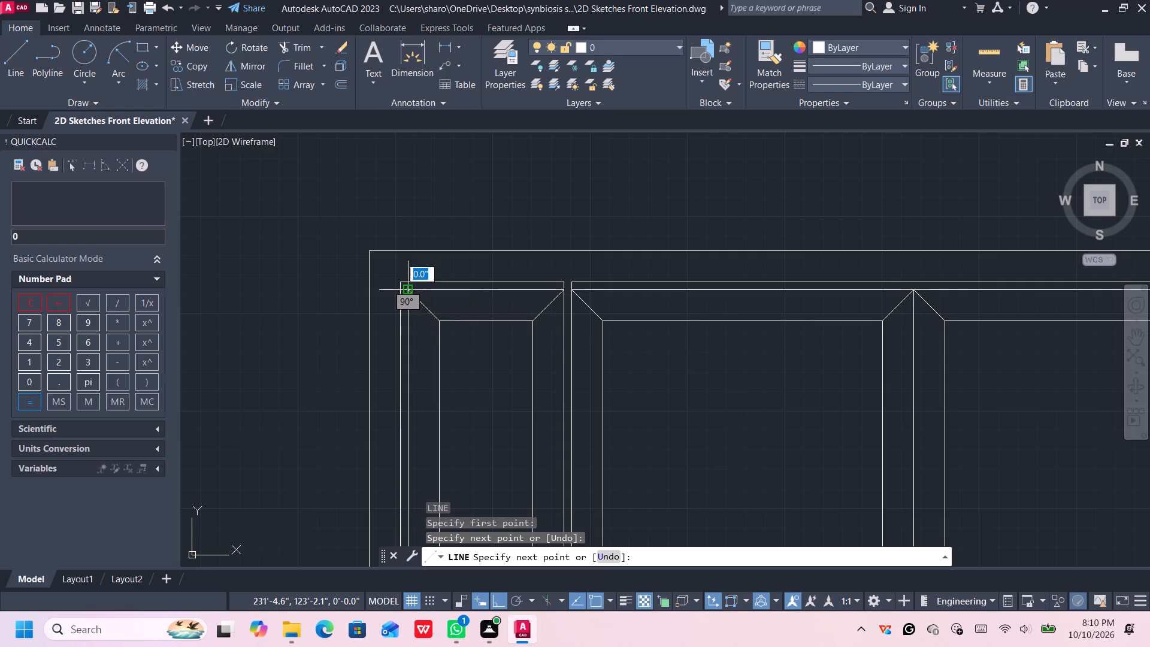
{"action": "key", "text": "space"}
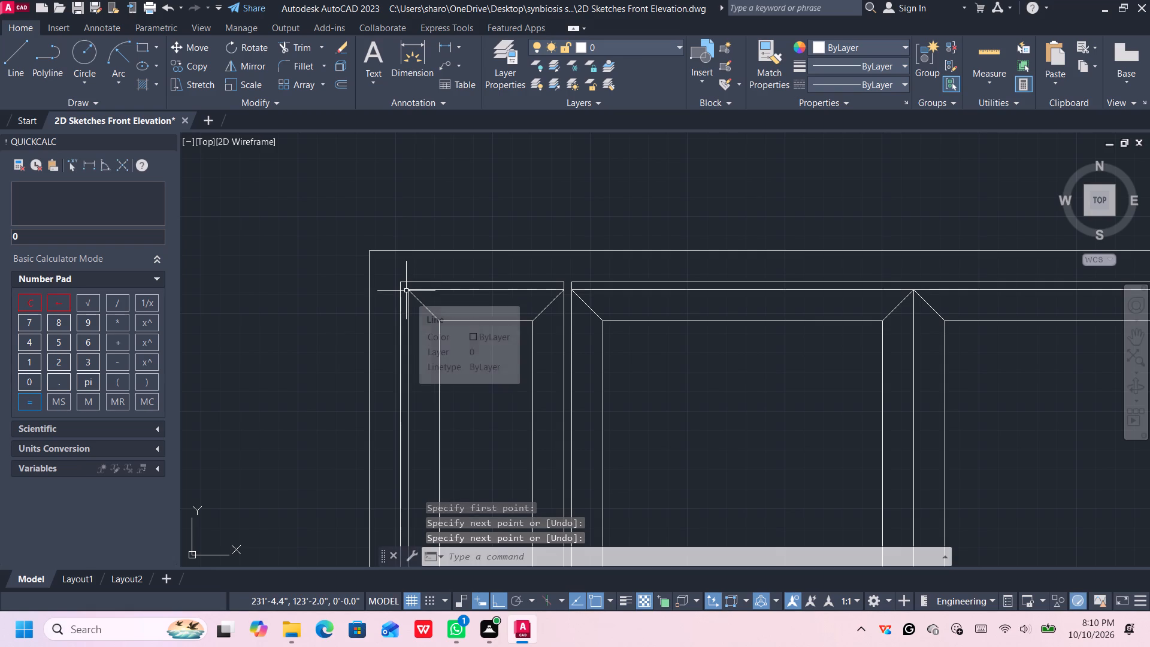
{"action": "scroll", "coordinate": [429, 285], "scroll_direction": "down", "scroll_amount": 5}
{"action": "scroll", "coordinate": [435, 290], "scroll_direction": "up", "scroll_amount": 1}
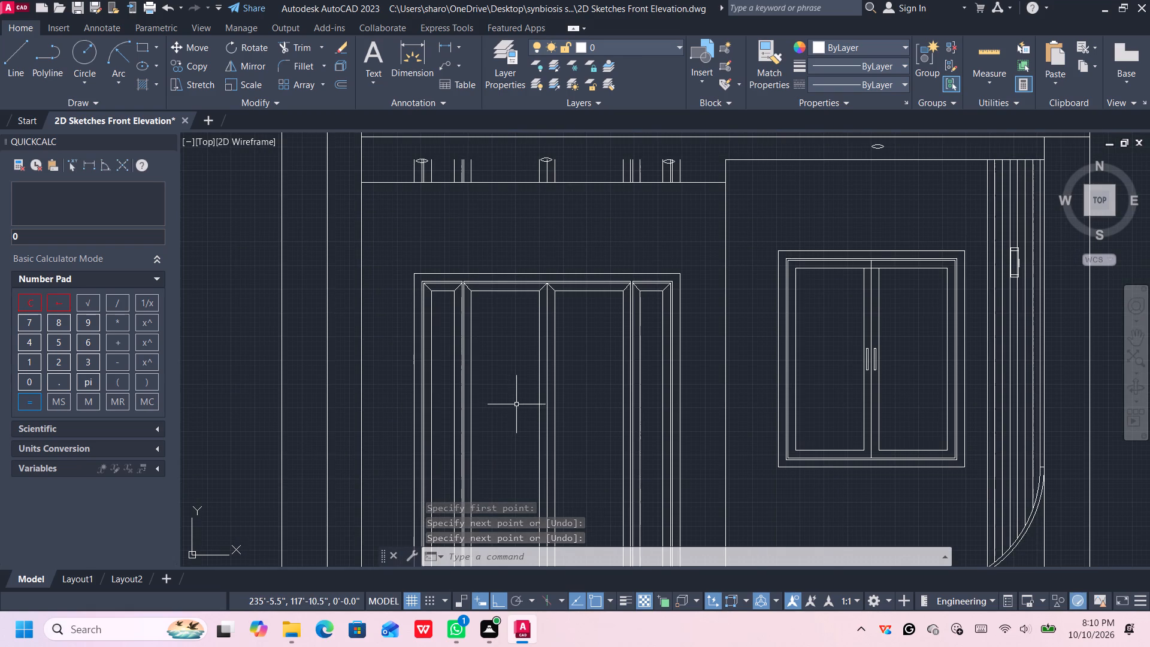
Erase all the leftover short vertical line segments between the ceiling lights above the four-panel door, keeping the light ellipses and the horizontal line.
{"action": "middle_click_drag", "start_coordinate": [516, 401], "coordinate": [510, 359]}
{"action": "scroll", "coordinate": [510, 352], "scroll_direction": "down", "scroll_amount": 1}
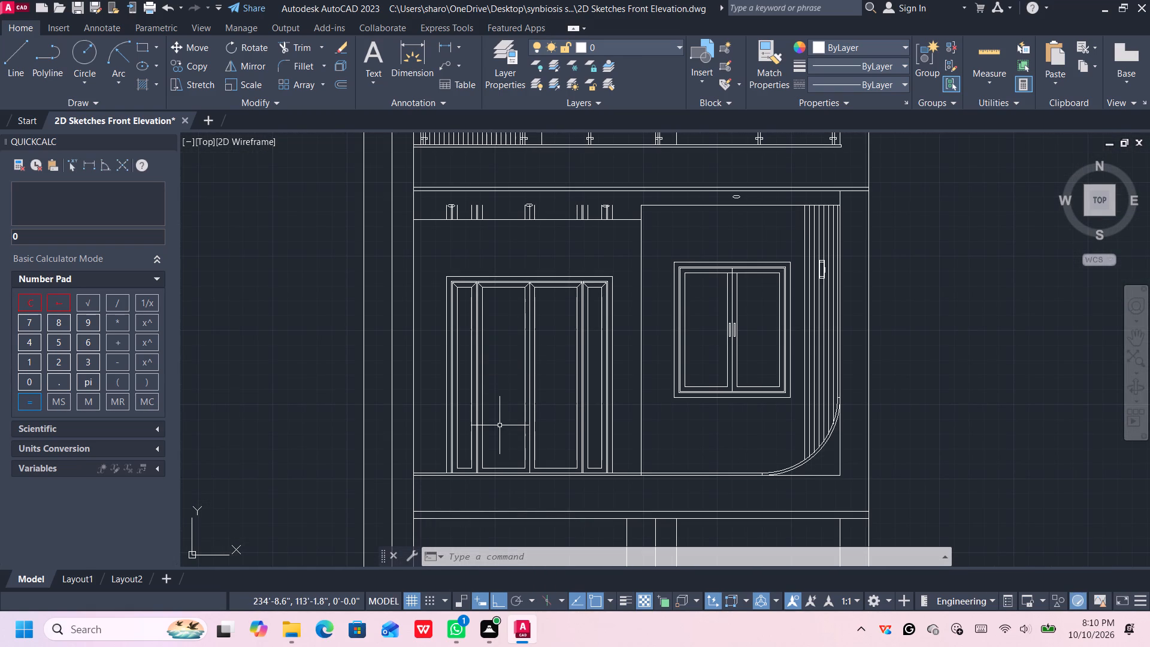
{"action": "scroll", "coordinate": [519, 447], "scroll_direction": "down", "scroll_amount": 2}
{"action": "scroll", "coordinate": [520, 445], "scroll_direction": "up", "scroll_amount": 4}
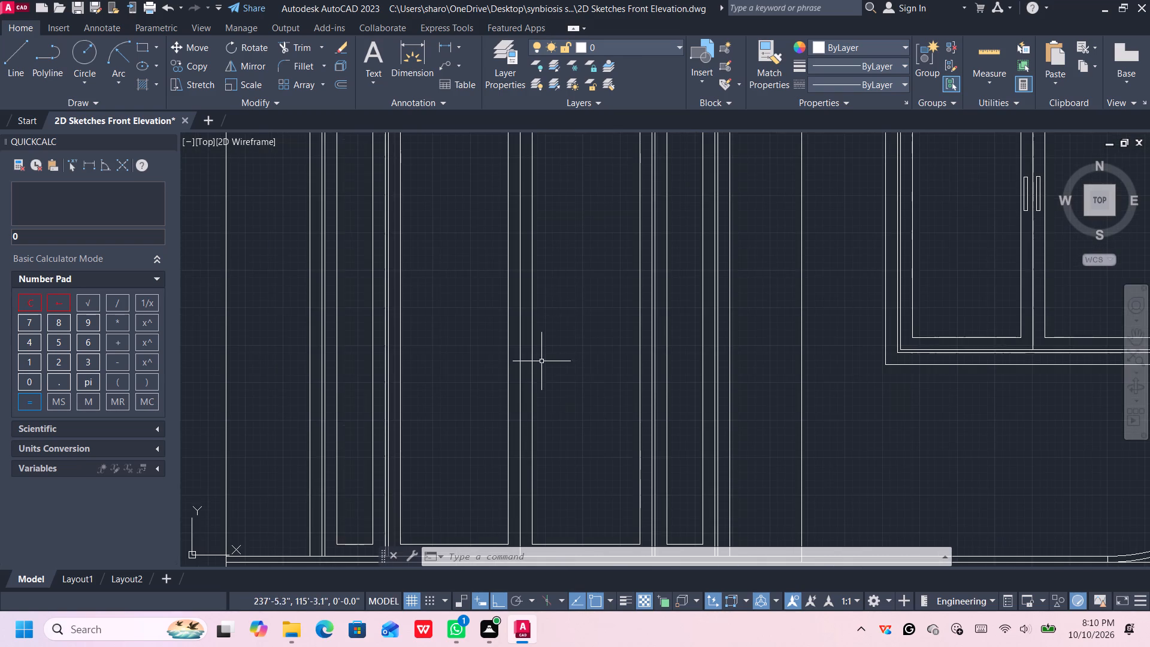
{"action": "middle_click_drag", "start_coordinate": [555, 315], "coordinate": [567, 622]}
{"action": "middle_click_drag", "start_coordinate": [613, 318], "coordinate": [653, 480]}
{"action": "scroll", "coordinate": [613, 321], "scroll_direction": "up", "scroll_amount": 1}
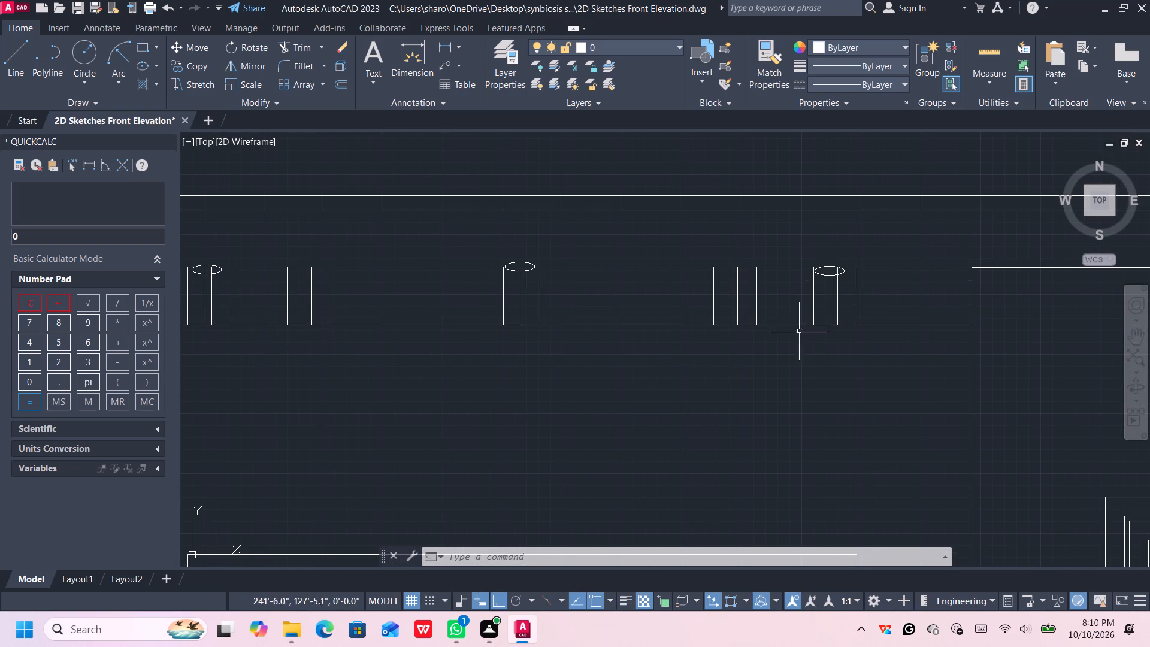
{"action": "left_click", "coordinate": [871, 287]}
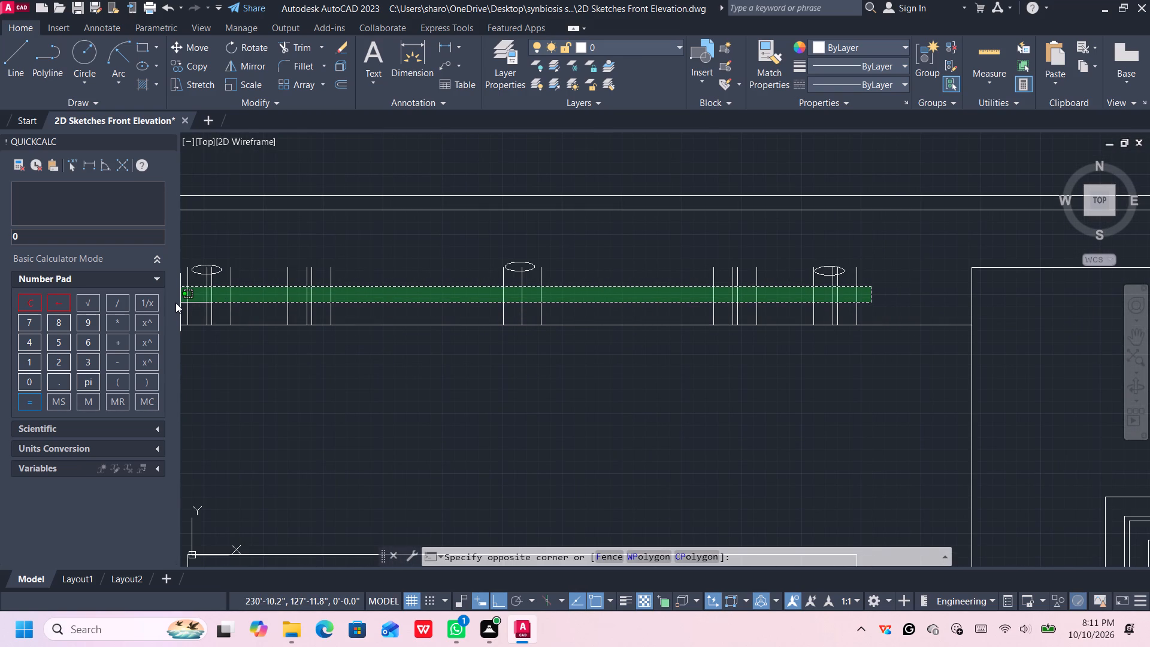
{"action": "left_click", "coordinate": [175, 303]}
{"action": "left_click", "coordinate": [182, 301]}
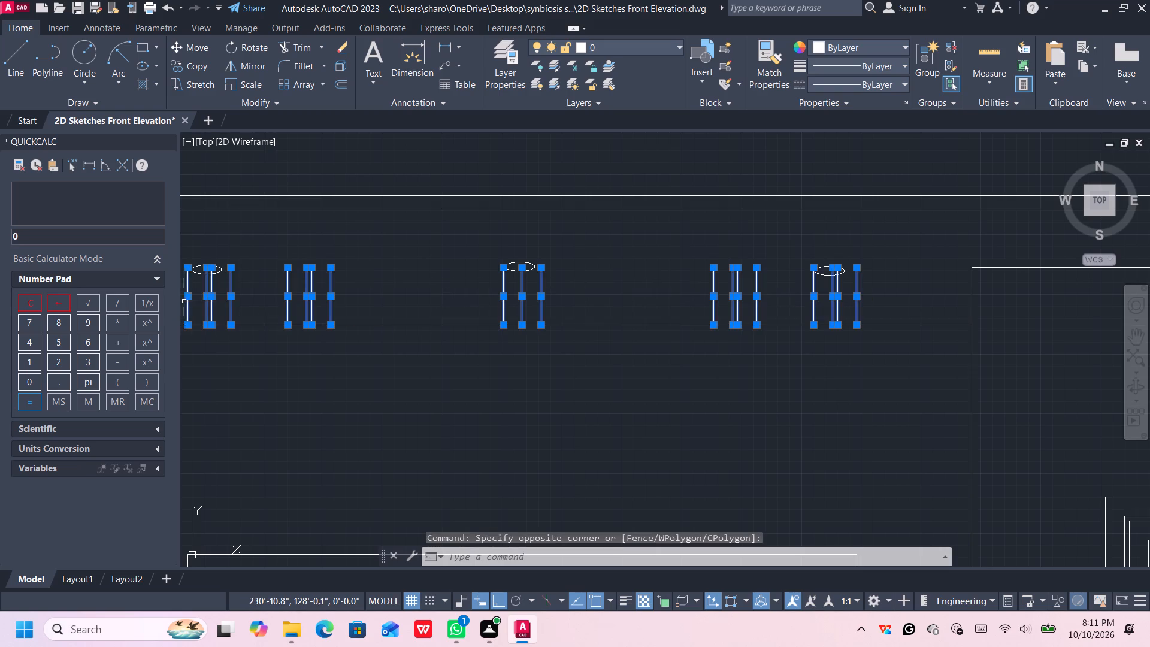
{"action": "scroll", "coordinate": [218, 306], "scroll_direction": "up", "scroll_amount": 1}
{"action": "scroll", "coordinate": [220, 308], "scroll_direction": "down", "scroll_amount": 3}
{"action": "middle_click_drag", "start_coordinate": [259, 350], "coordinate": [403, 390]}
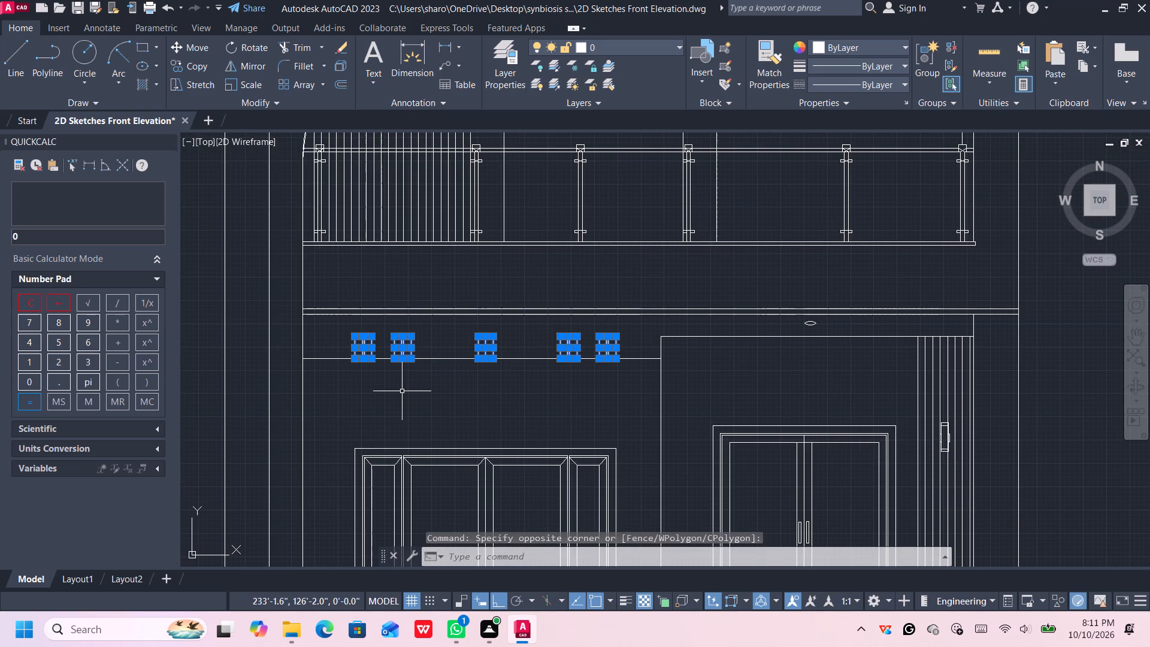
{"action": "key", "text": "Delete"}
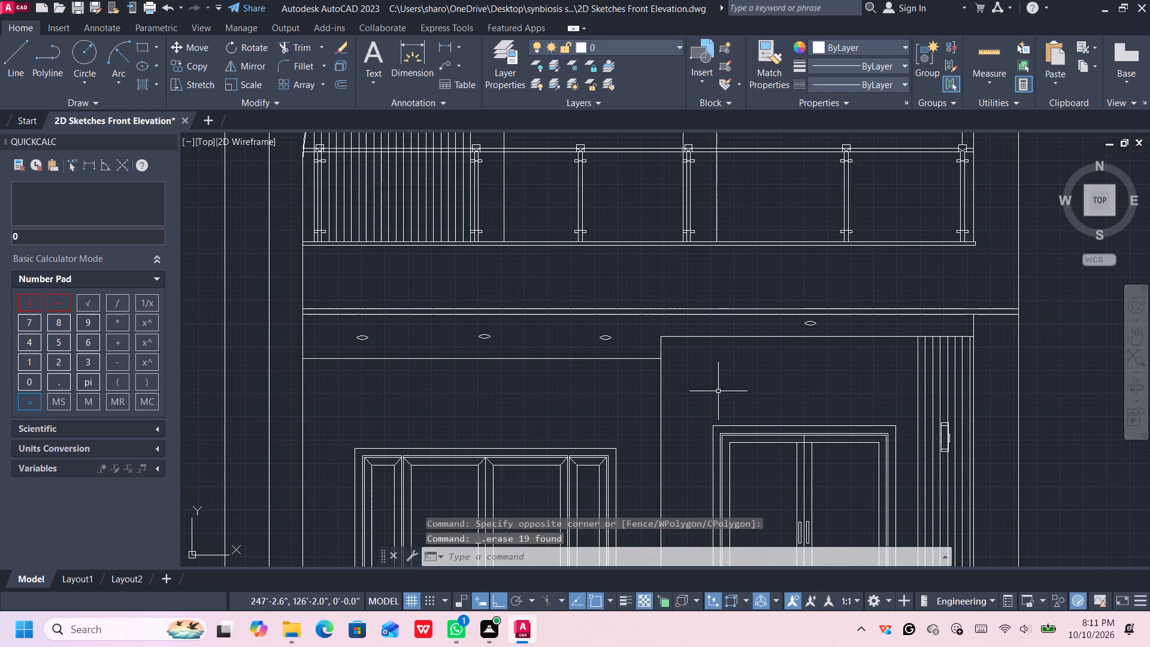
{"action": "scroll", "coordinate": [813, 420], "scroll_direction": "down", "scroll_amount": 2}
{"action": "middle_click_drag", "start_coordinate": [812, 491], "coordinate": [803, 335]}
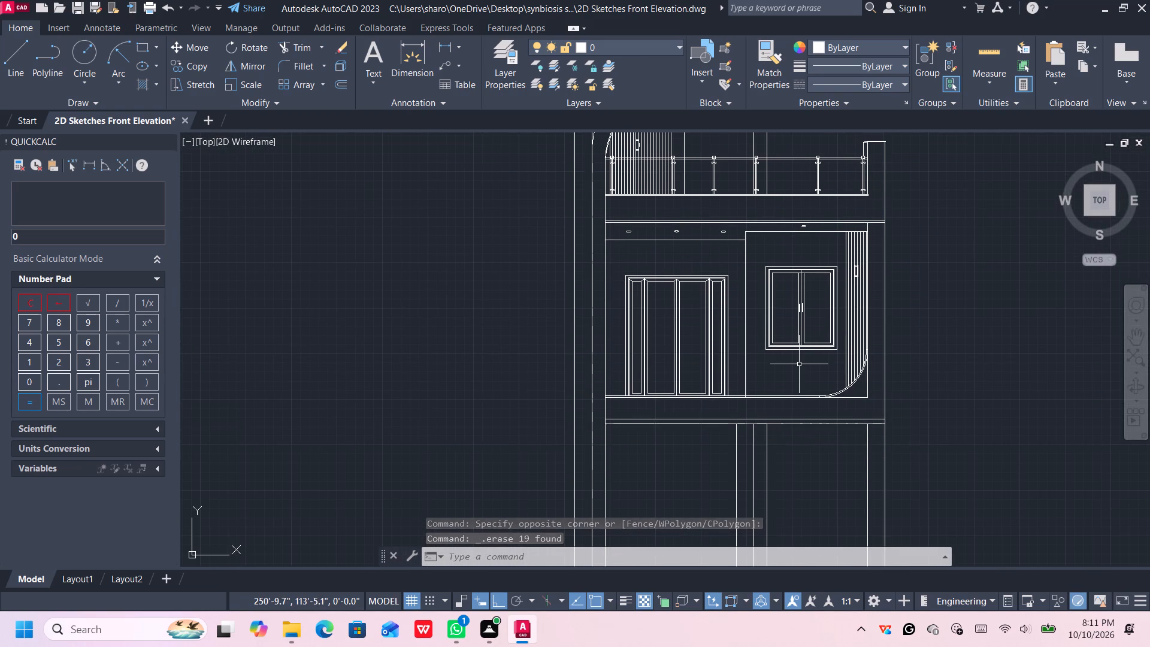
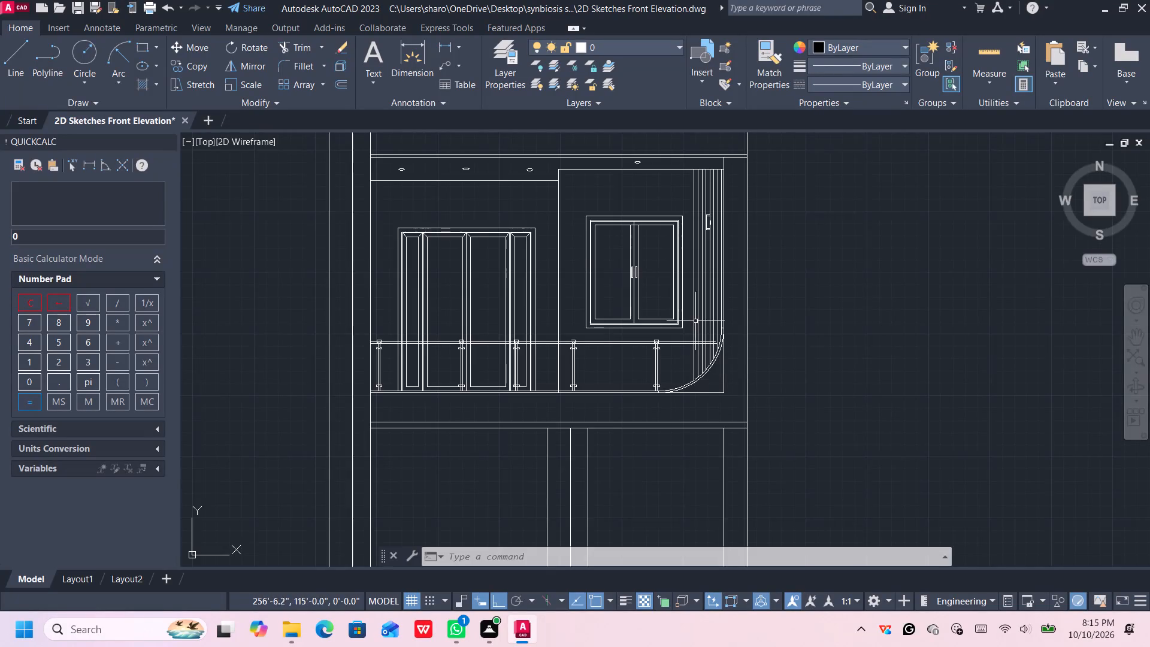
Draw two line segments, about 3.0" and 4.4" long, extending the lower balcony's handrail lines to the curved panel's inner edge.
{"action": "scroll", "coordinate": [715, 356], "scroll_direction": "up", "scroll_amount": 1}
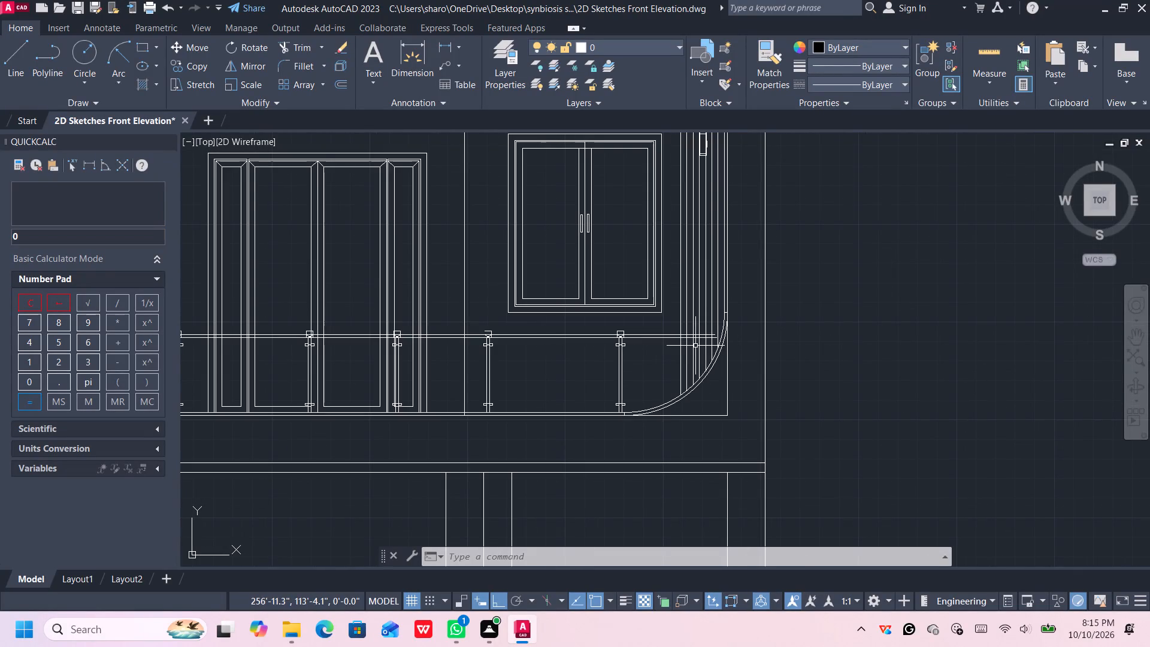
{"action": "middle_click_drag", "start_coordinate": [714, 334], "coordinate": [705, 349]}
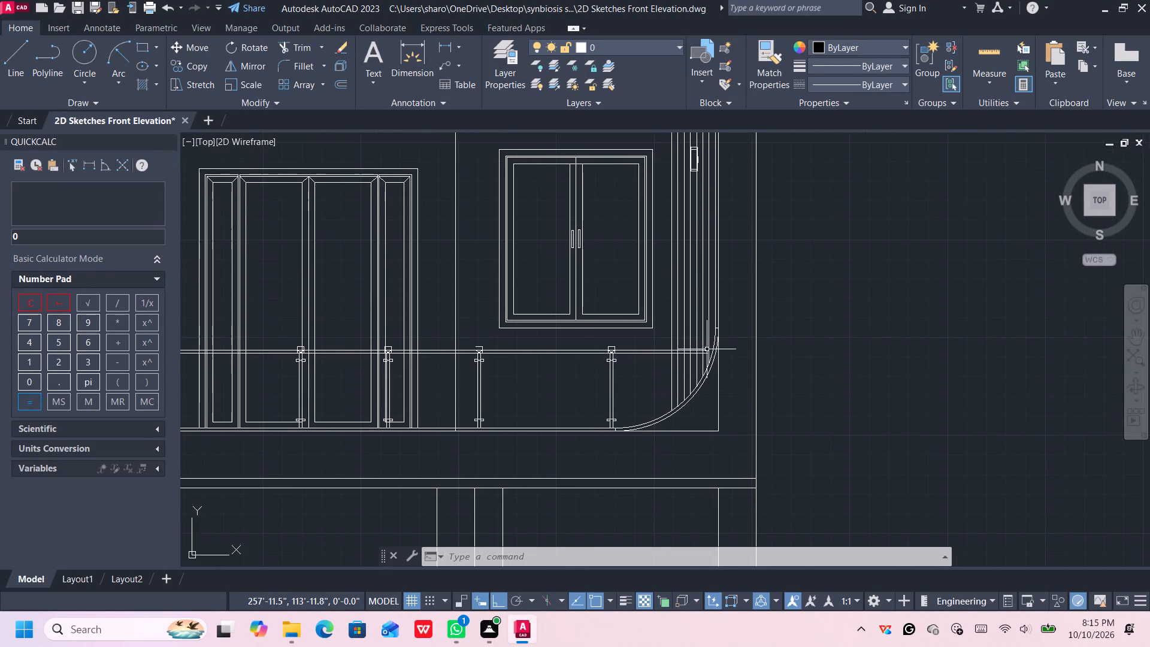
{"action": "scroll", "coordinate": [707, 349], "scroll_direction": "up", "scroll_amount": 3}
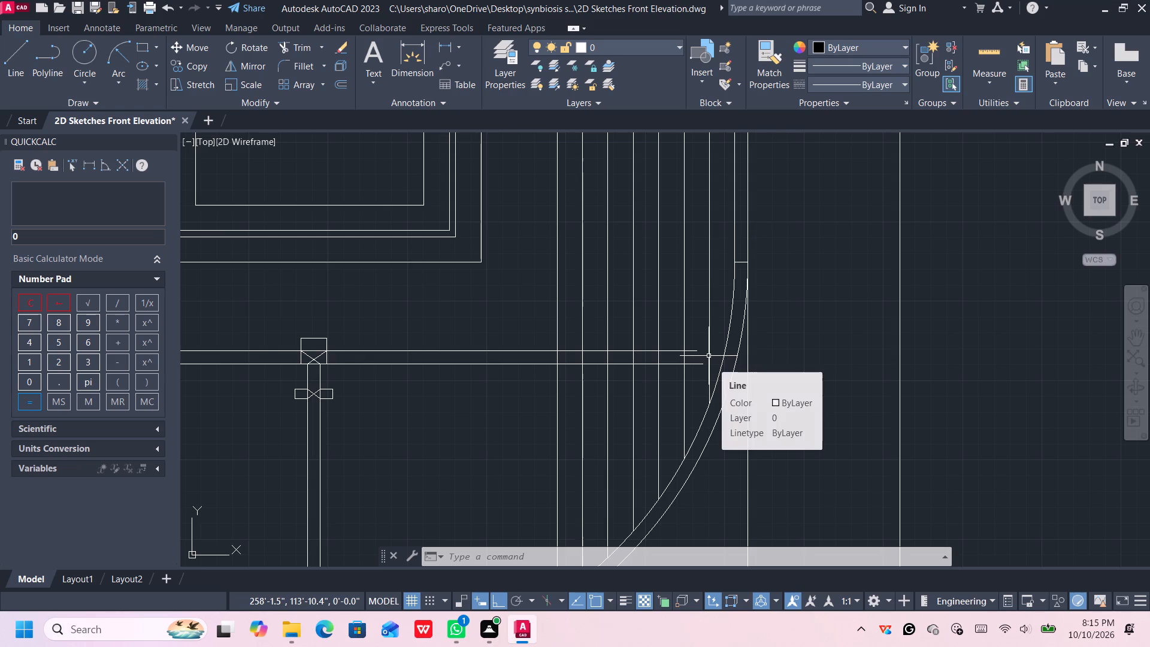
{"action": "key", "text": "l"}
{"action": "key", "text": "Return"}
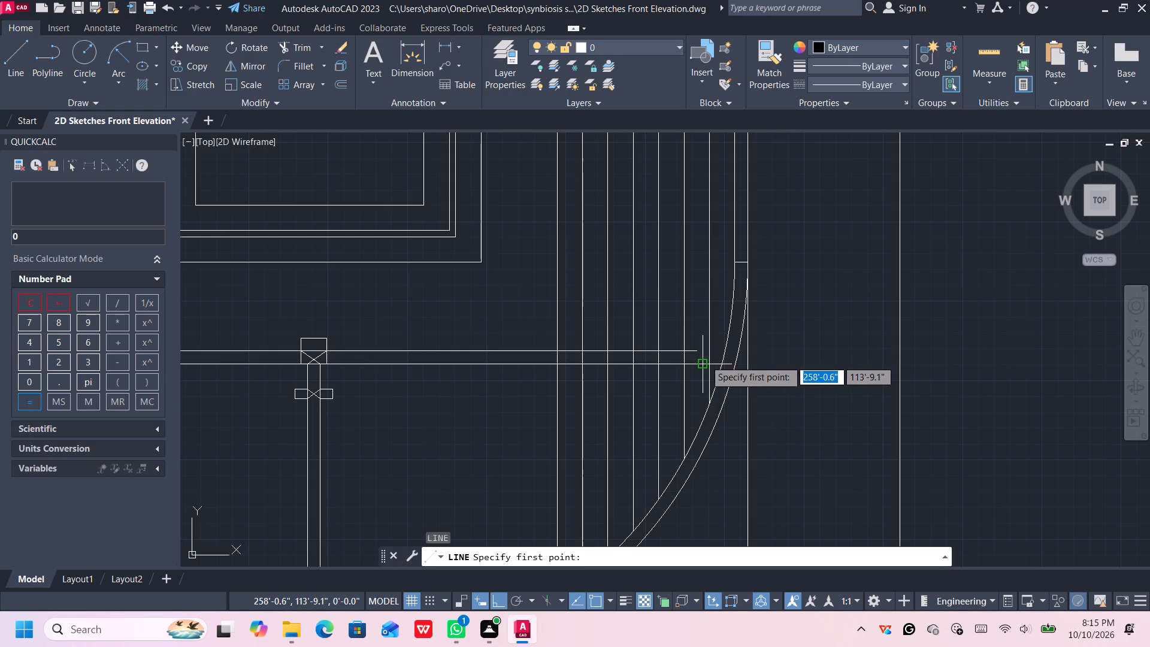
{"action": "left_click", "coordinate": [705, 360]}
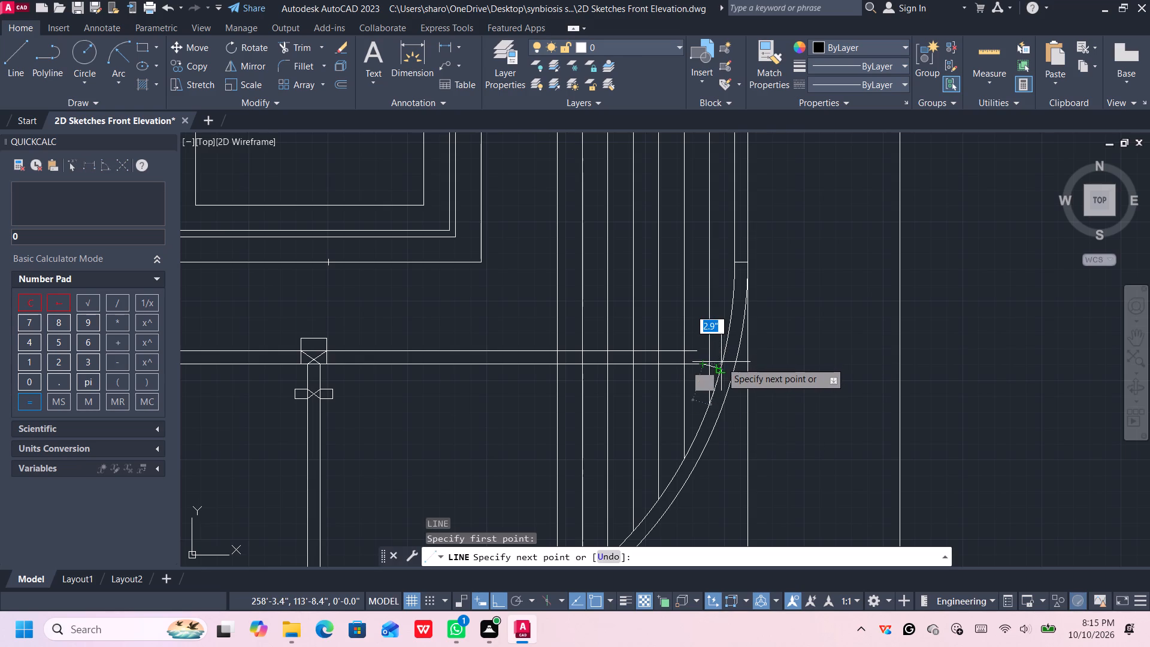
{"action": "scroll", "coordinate": [721, 362], "scroll_direction": "up", "scroll_amount": 4}
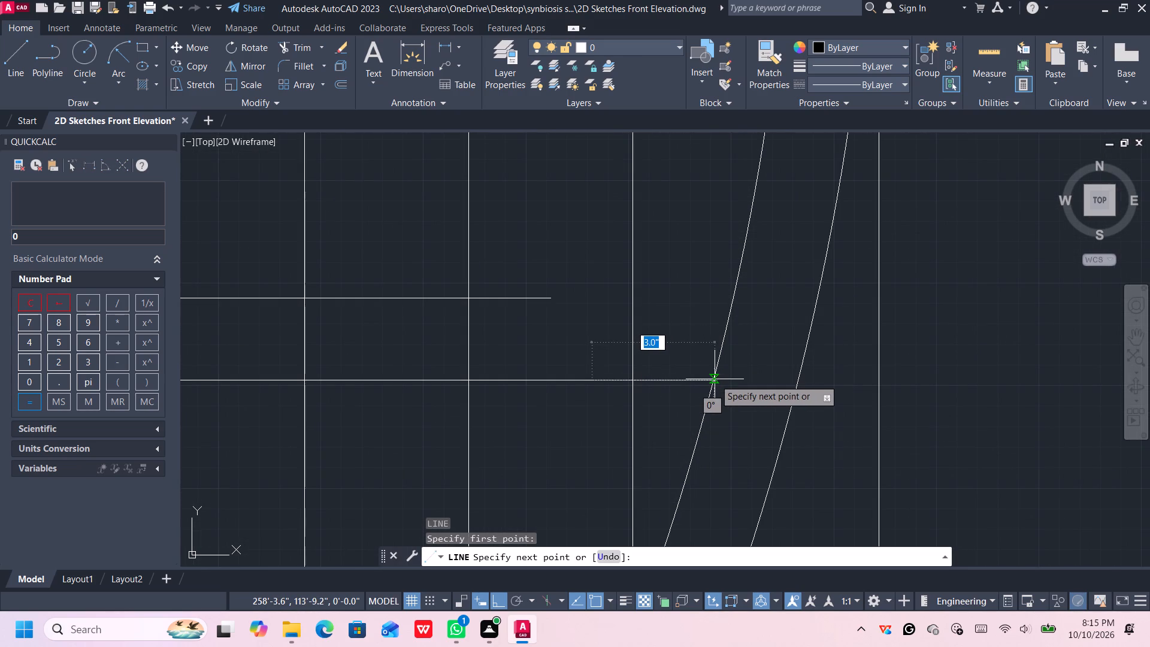
{"action": "left_click", "coordinate": [713, 380]}
{"action": "key", "text": "space"}
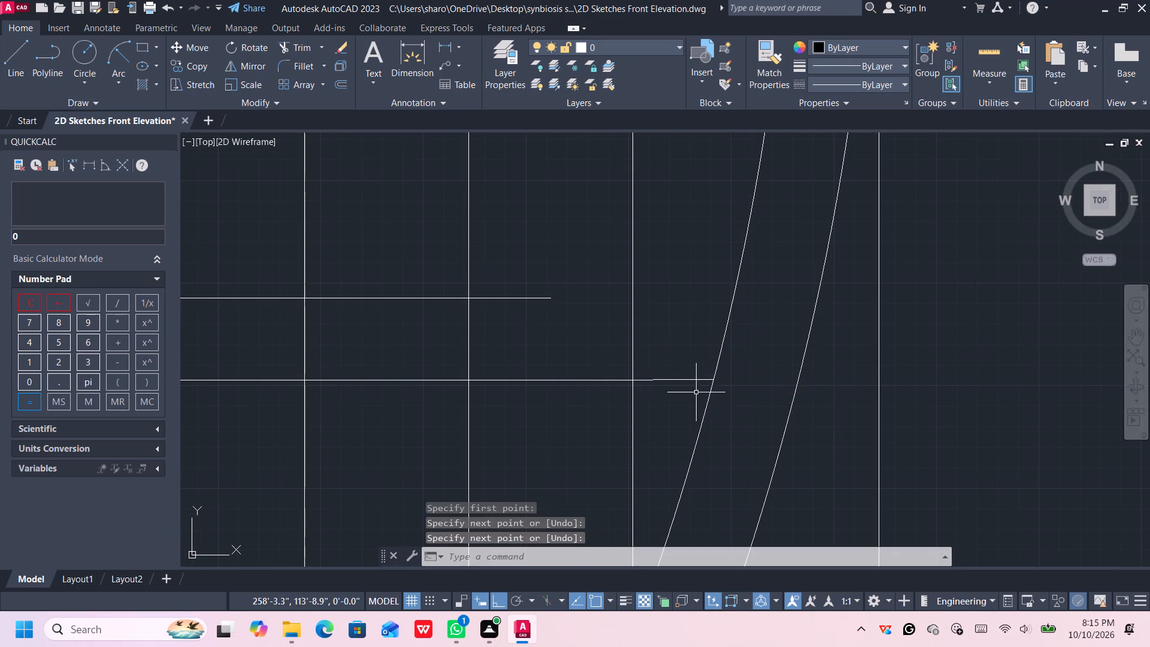
{"action": "key", "text": "l"}
{"action": "key", "text": "Return"}
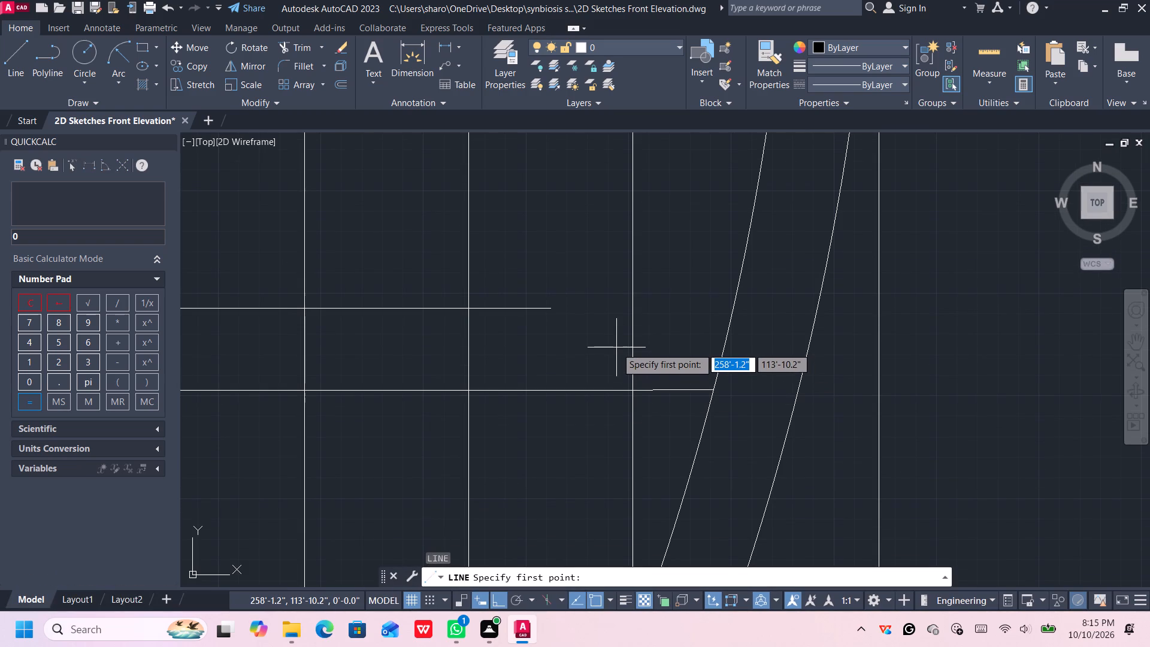
{"action": "left_click", "coordinate": [552, 310]}
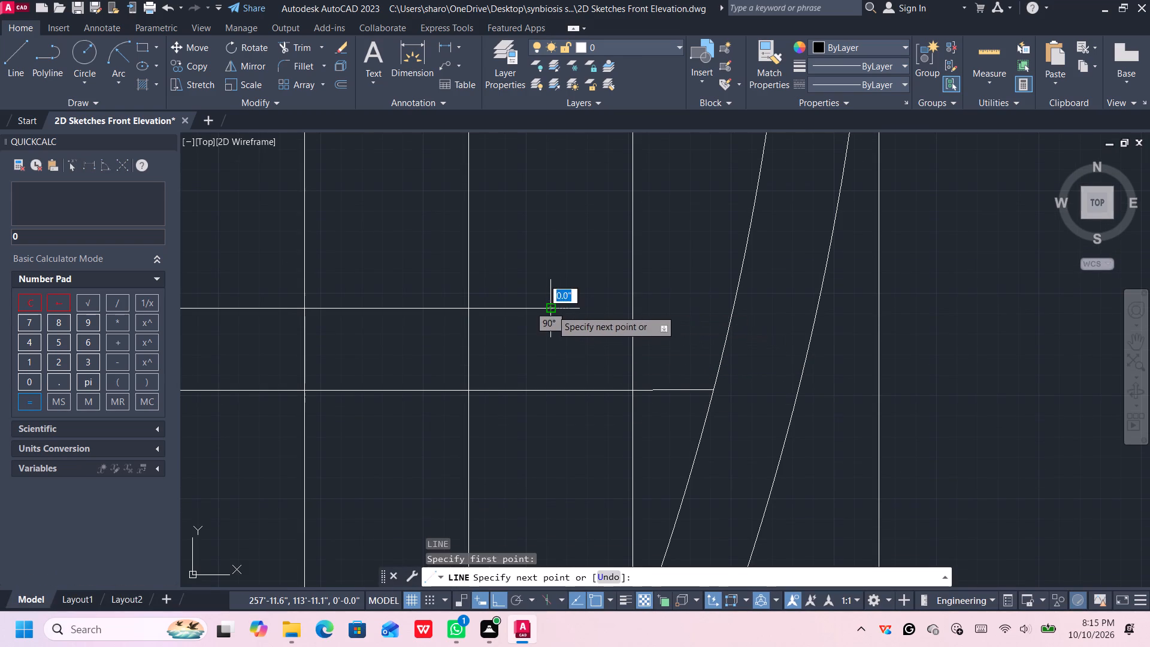
{"action": "left_click", "coordinate": [733, 310]}
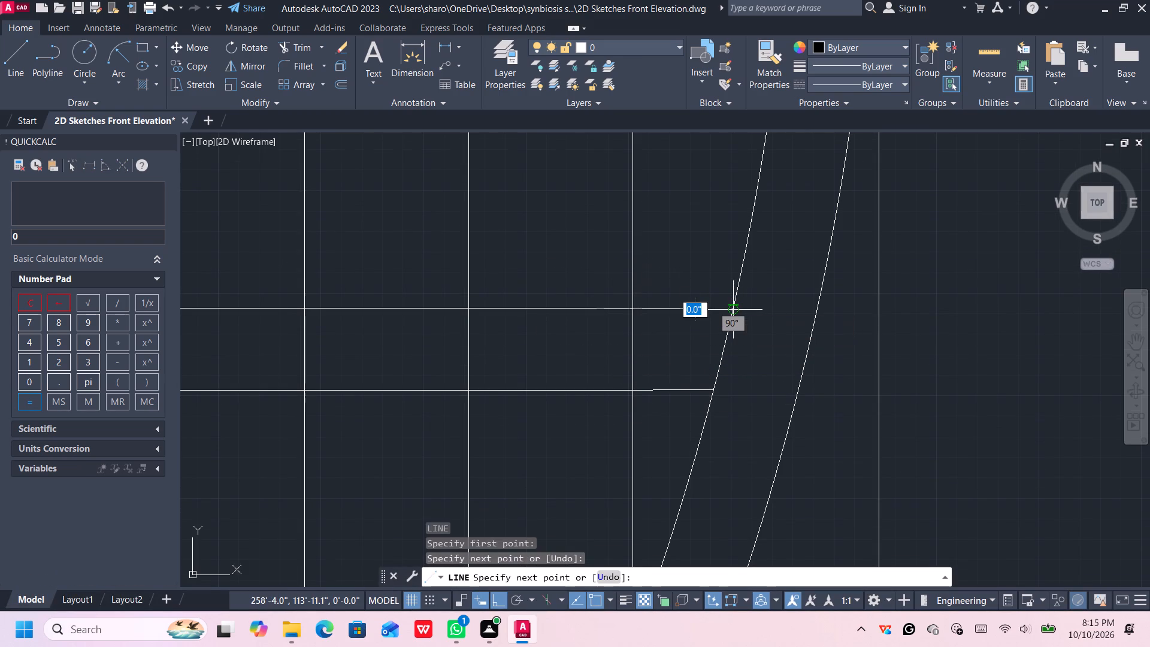
{"action": "key", "text": "space"}
Examine the overall front elevation, from the upper balcony down to the ground-floor bays.
{"action": "scroll", "coordinate": [789, 409], "scroll_direction": "down", "scroll_amount": 7}
{"action": "scroll", "coordinate": [796, 436], "scroll_direction": "up", "scroll_amount": 1}
{"action": "scroll", "coordinate": [799, 440], "scroll_direction": "down", "scroll_amount": 2}
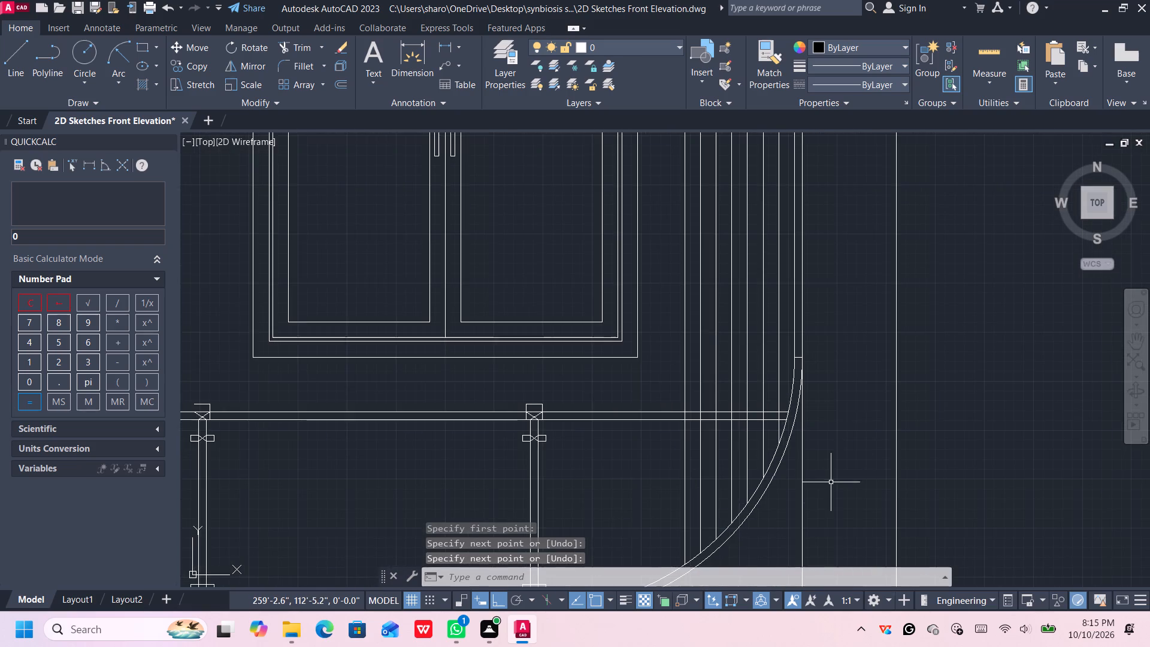
{"action": "scroll", "coordinate": [831, 482], "scroll_direction": "down", "scroll_amount": 2}
{"action": "middle_click_drag", "start_coordinate": [831, 489], "coordinate": [833, 387]}
{"action": "scroll", "coordinate": [830, 387], "scroll_direction": "up", "scroll_amount": 1}
{"action": "scroll", "coordinate": [654, 446], "scroll_direction": "down", "scroll_amount": 3}
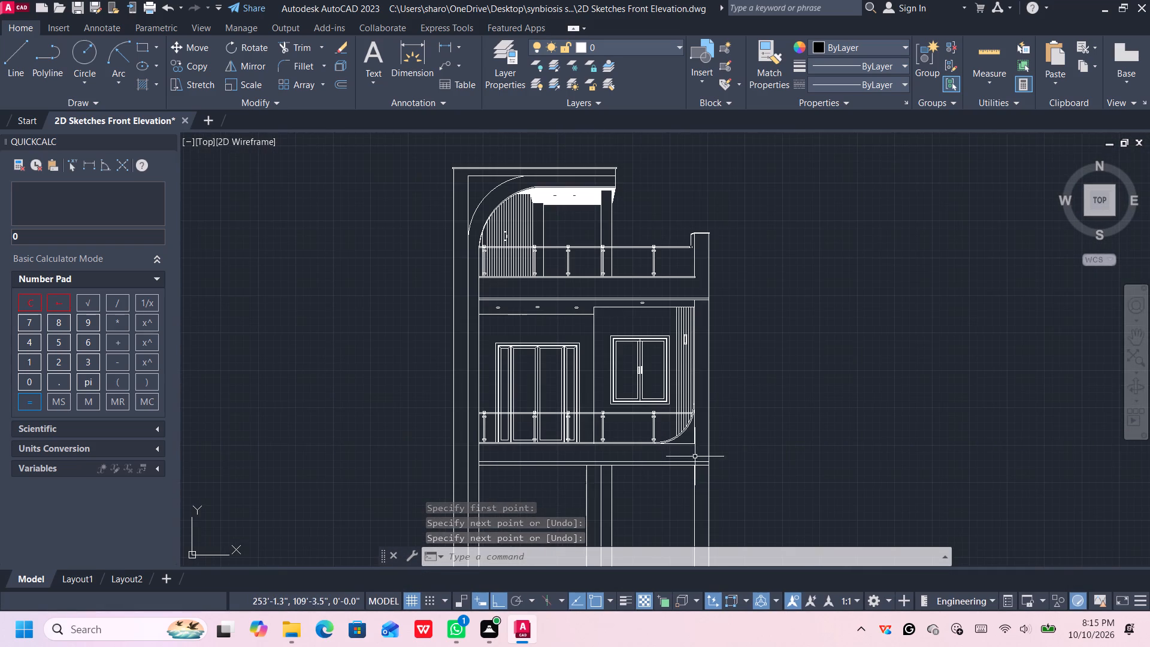
{"action": "middle_click_drag", "start_coordinate": [725, 456], "coordinate": [701, 295]}
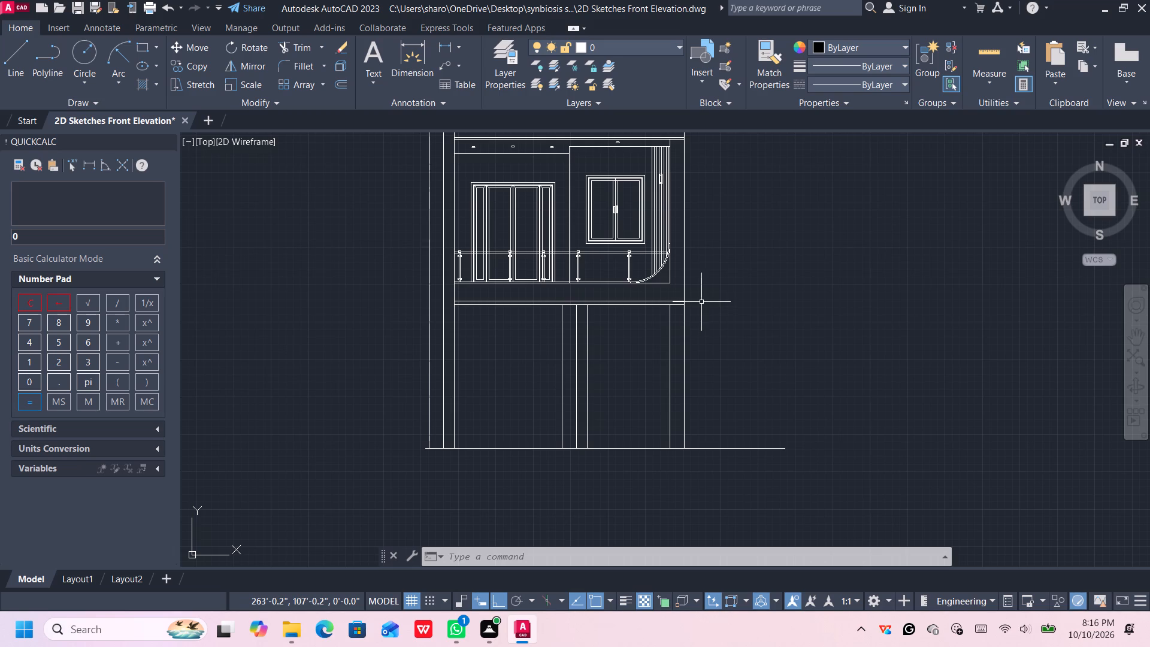
{"action": "middle_click_drag", "start_coordinate": [559, 201], "coordinate": [592, 201]}
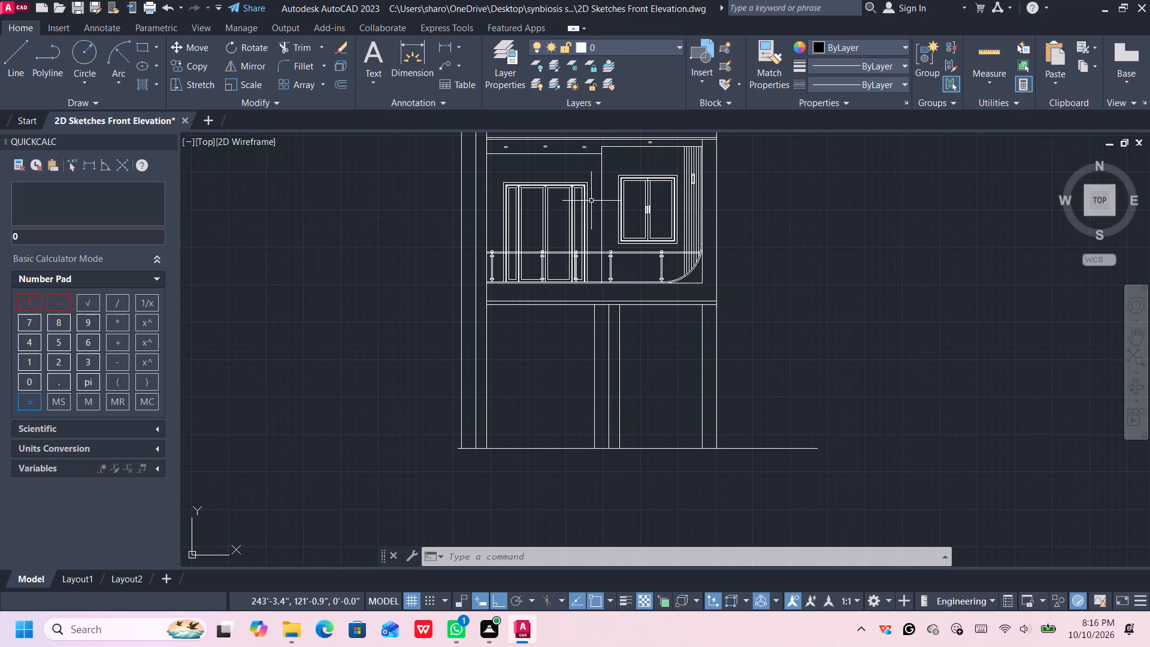
Draw a vertical handle rectangle about 1.6" by 1'-7" on the four-panel door's right central leaf, beside the centre line.
{"action": "scroll", "coordinate": [545, 243], "scroll_direction": "up", "scroll_amount": 4}
{"action": "middle_click_drag", "start_coordinate": [555, 216], "coordinate": [559, 228]}
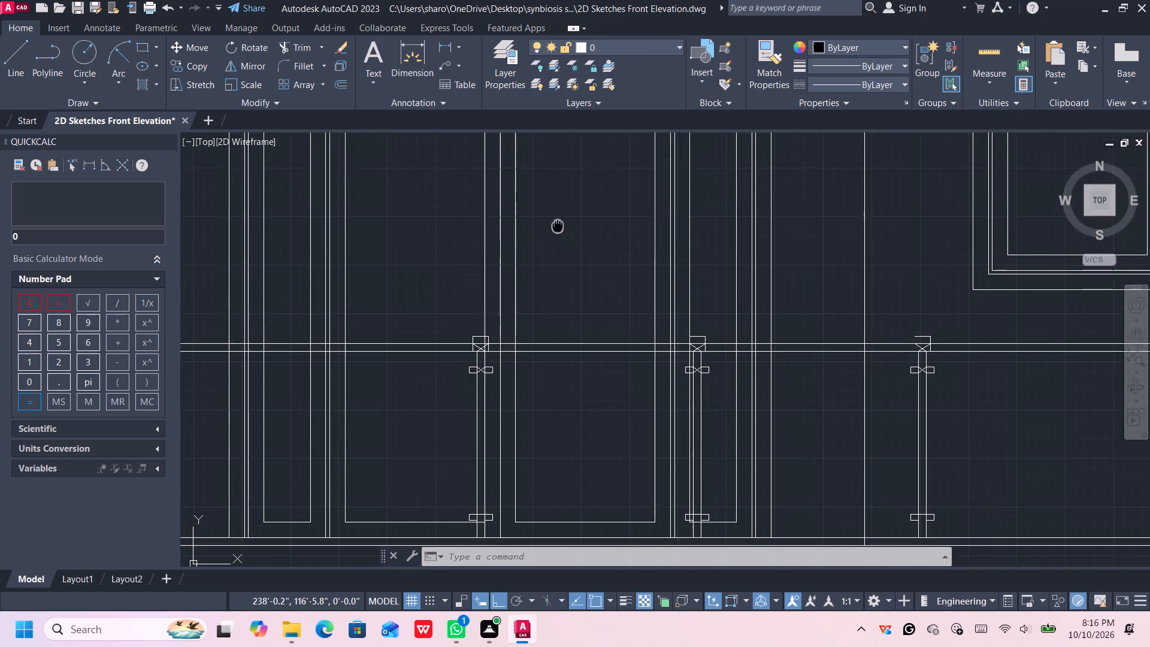
{"action": "middle_click_drag", "start_coordinate": [559, 228], "coordinate": [595, 295]}
{"action": "scroll", "coordinate": [585, 291], "scroll_direction": "down", "scroll_amount": 1}
{"action": "scroll", "coordinate": [564, 278], "scroll_direction": "up", "scroll_amount": 1}
{"action": "middle_click_drag", "start_coordinate": [563, 278], "coordinate": [569, 311]}
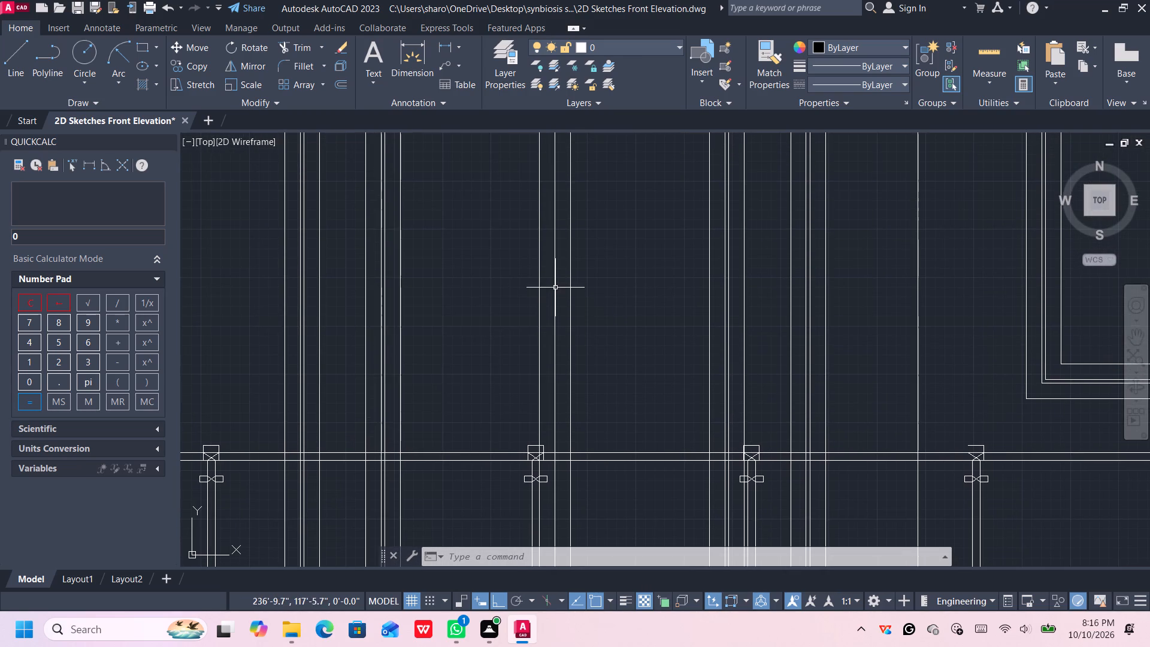
{"action": "scroll", "coordinate": [568, 244], "scroll_direction": "down", "scroll_amount": 1}
{"action": "middle_click_drag", "start_coordinate": [569, 248], "coordinate": [580, 335]}
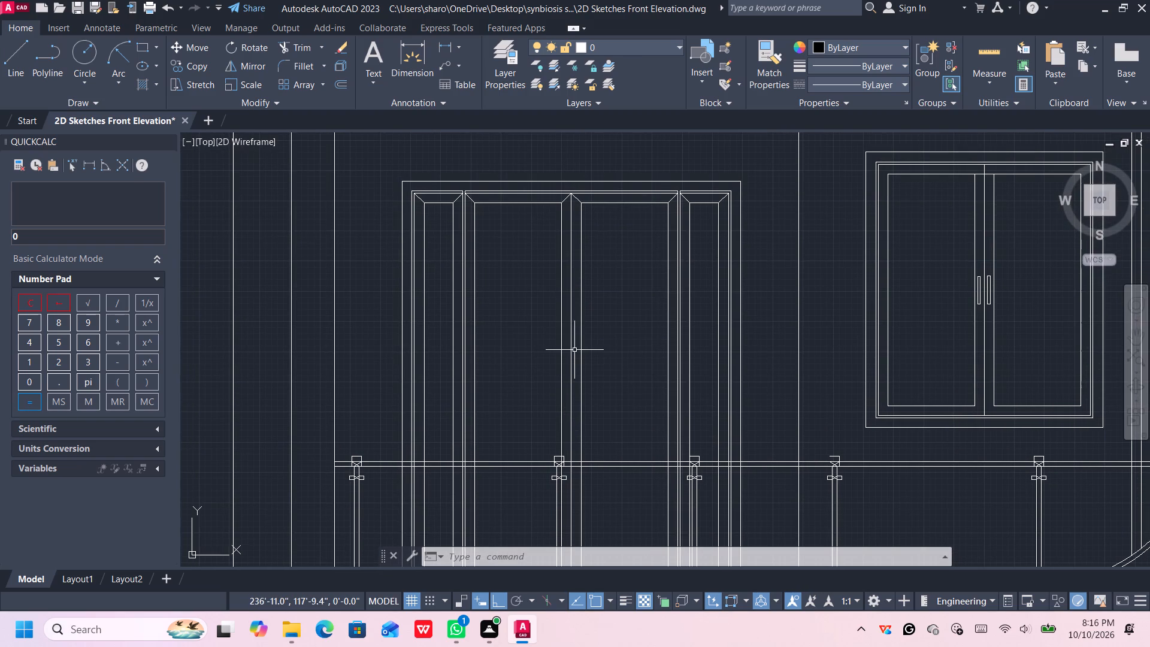
{"action": "middle_click_drag", "start_coordinate": [575, 352], "coordinate": [568, 326]}
{"action": "scroll", "coordinate": [568, 326], "scroll_direction": "up", "scroll_amount": 1}
{"action": "middle_click_drag", "start_coordinate": [567, 364], "coordinate": [567, 340]}
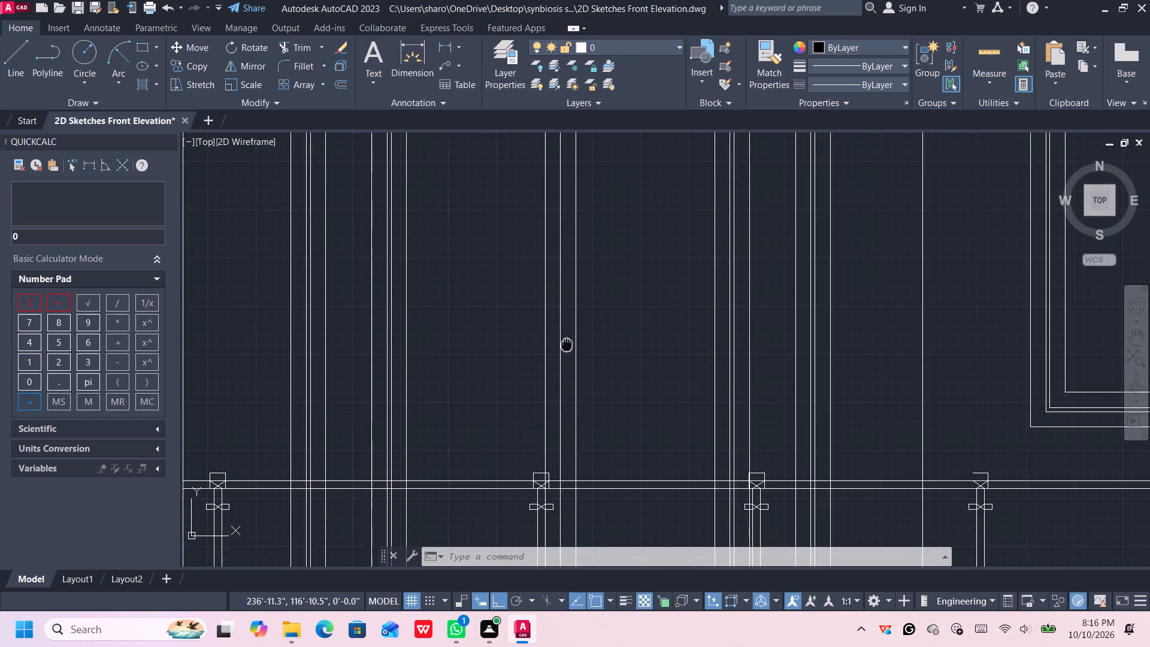
{"action": "middle_click_drag", "start_coordinate": [567, 340], "coordinate": [567, 337]}
{"action": "type", "text": "re"}
{"action": "key", "text": "c"}
{"action": "key", "text": "Return"}
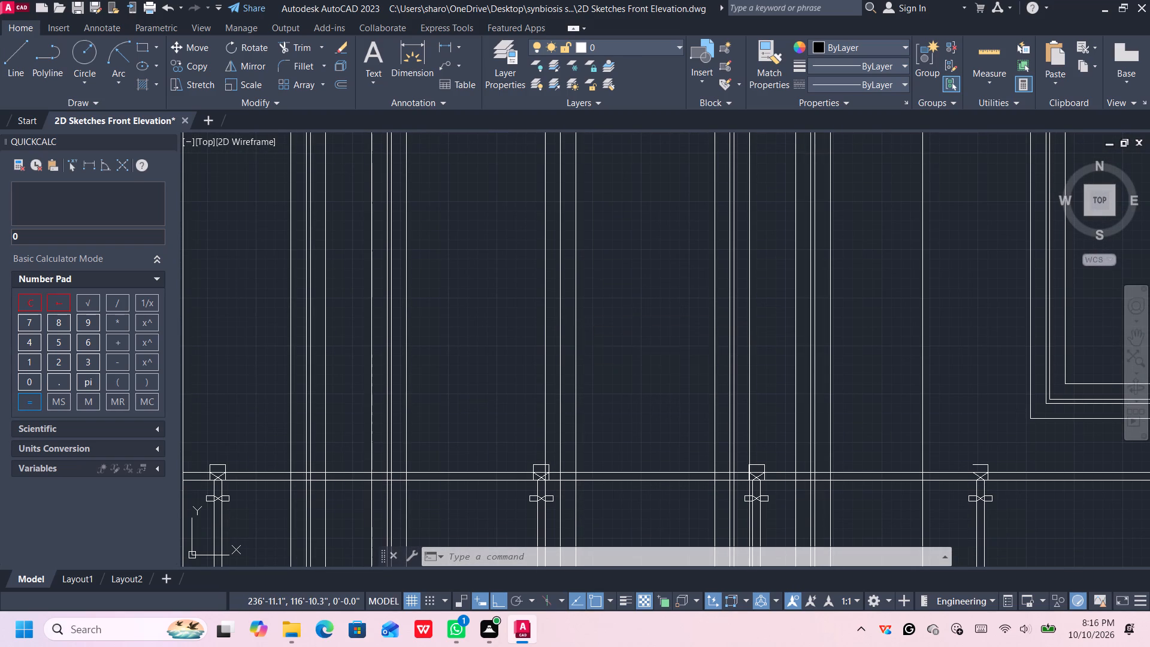
{"action": "scroll", "coordinate": [561, 327], "scroll_direction": "up", "scroll_amount": 2}
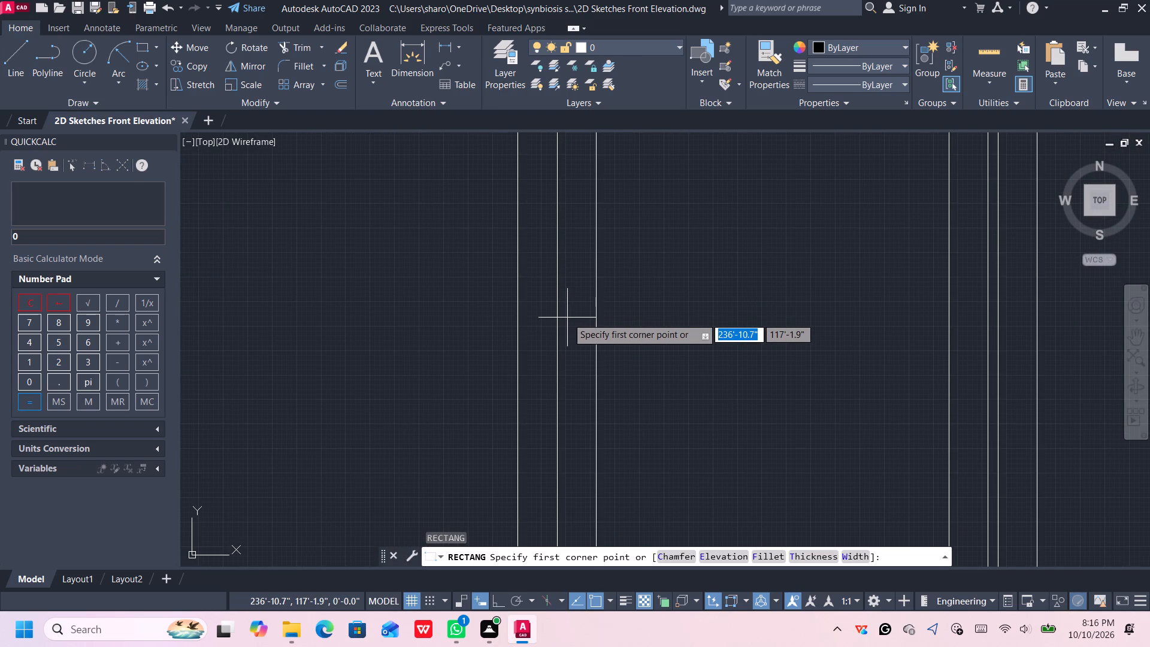
{"action": "left_click", "coordinate": [567, 318]}
{"action": "middle_click_drag", "start_coordinate": [582, 462], "coordinate": [575, 388]}
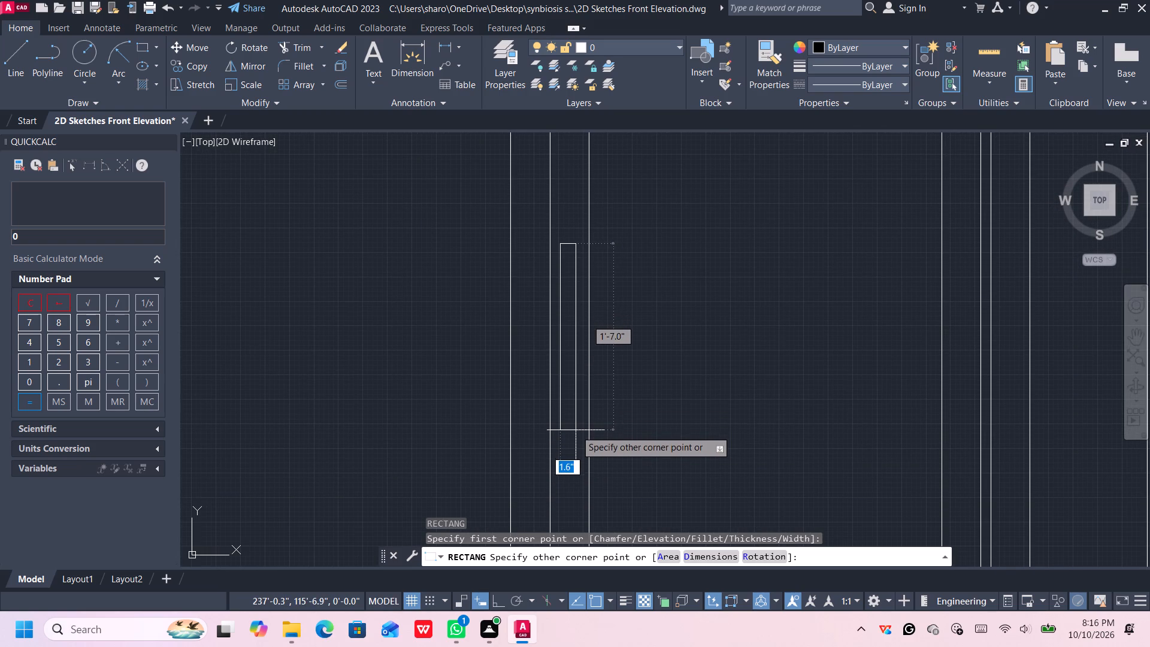
{"action": "left_click", "coordinate": [576, 430]}
Copy the handle rectangle onto the left central leaf's stile, level with the original across the centre line.
{"action": "left_click", "coordinate": [561, 246]}
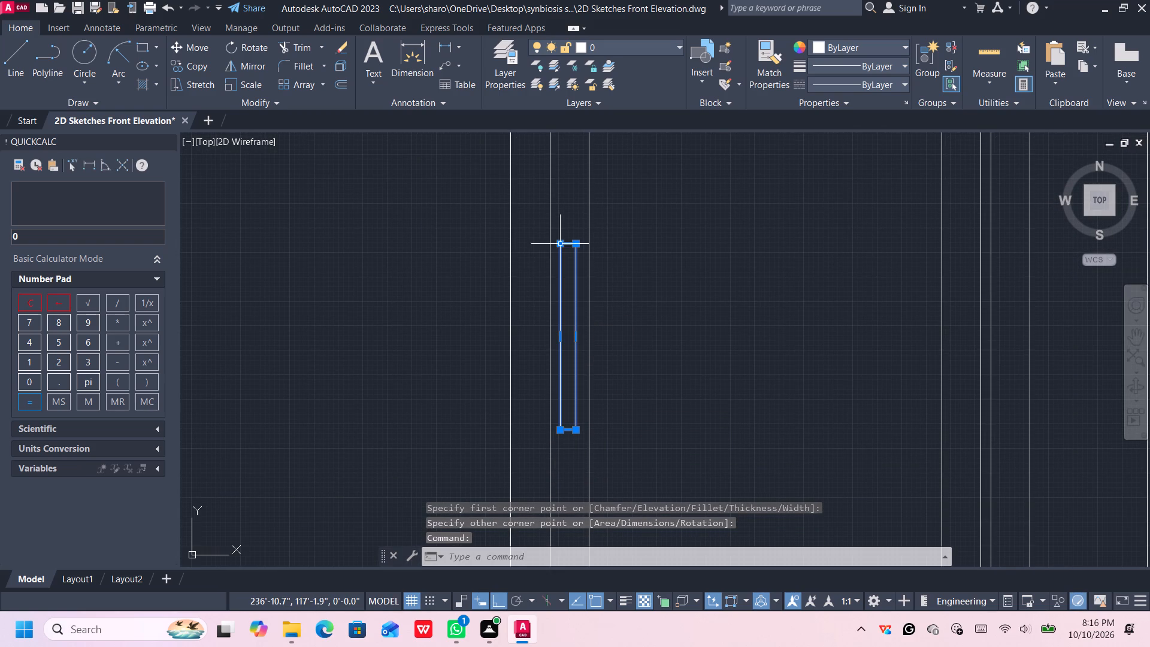
{"action": "key", "text": "ctrl+c"}
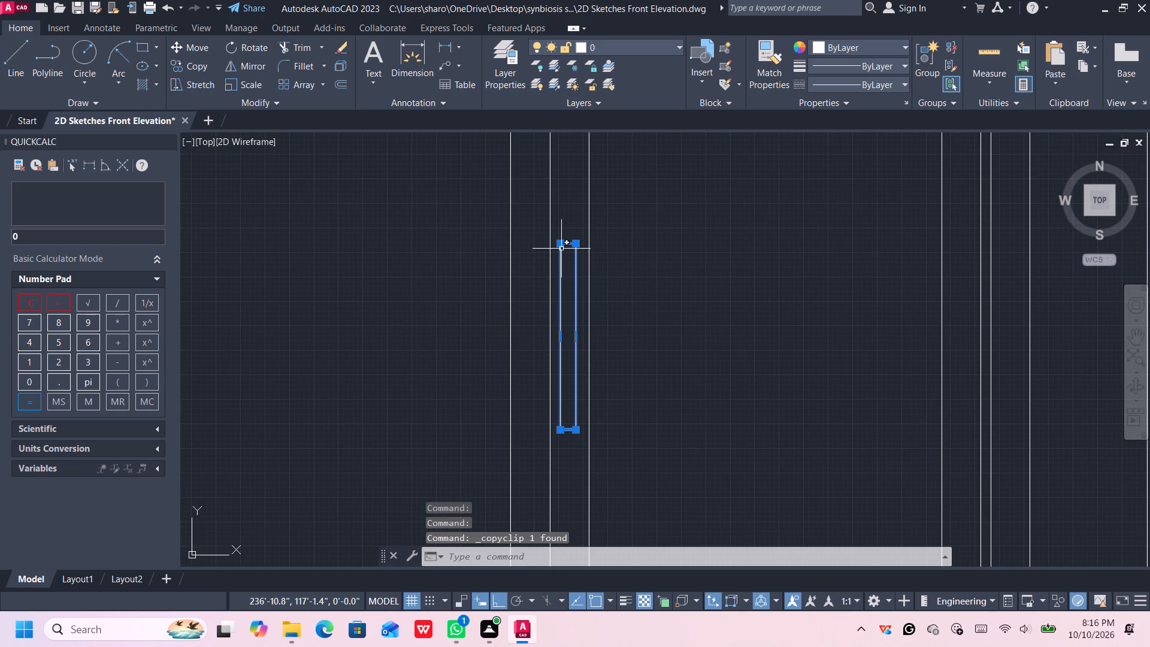
{"action": "key", "text": "ctrl+v"}
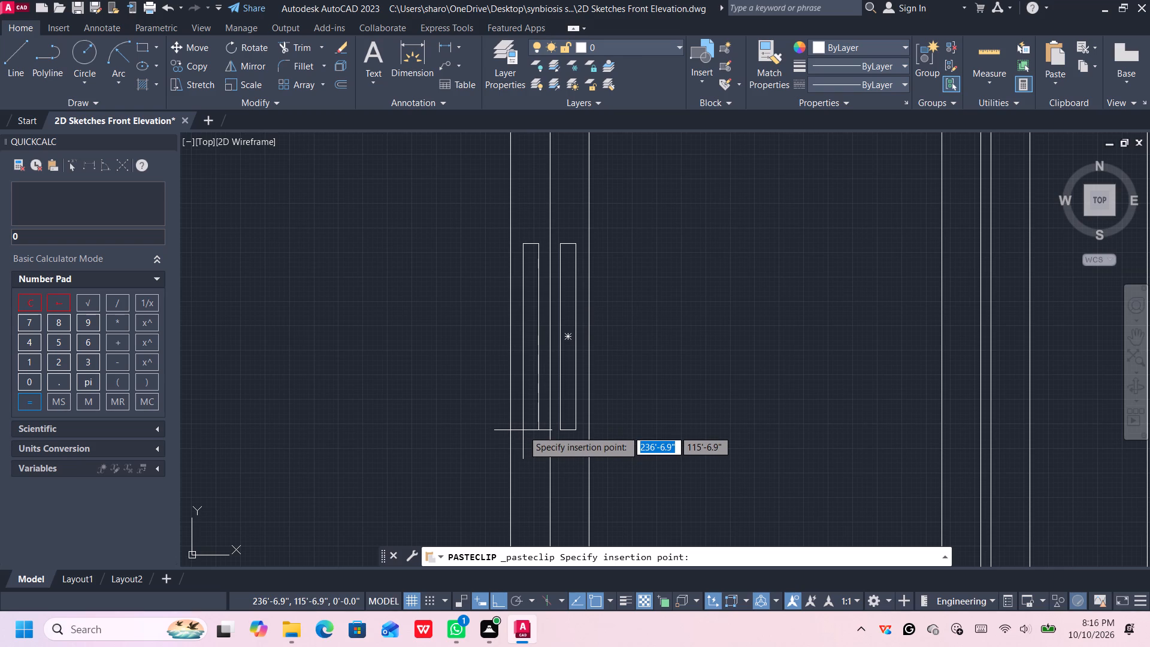
{"action": "left_click", "coordinate": [523, 430]}
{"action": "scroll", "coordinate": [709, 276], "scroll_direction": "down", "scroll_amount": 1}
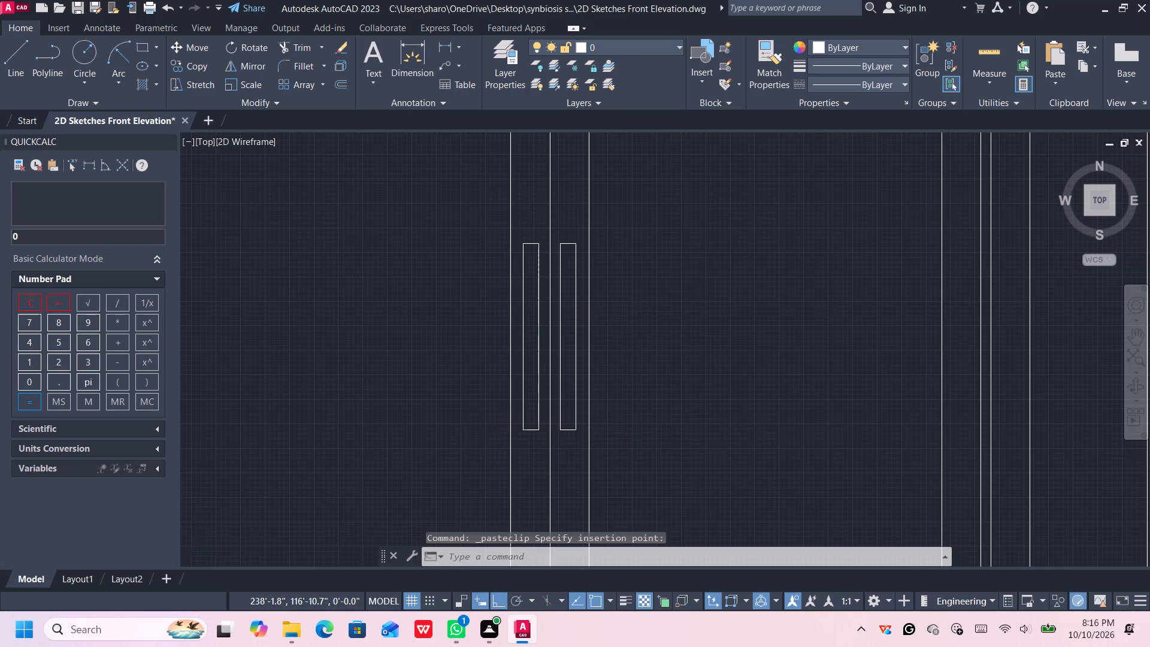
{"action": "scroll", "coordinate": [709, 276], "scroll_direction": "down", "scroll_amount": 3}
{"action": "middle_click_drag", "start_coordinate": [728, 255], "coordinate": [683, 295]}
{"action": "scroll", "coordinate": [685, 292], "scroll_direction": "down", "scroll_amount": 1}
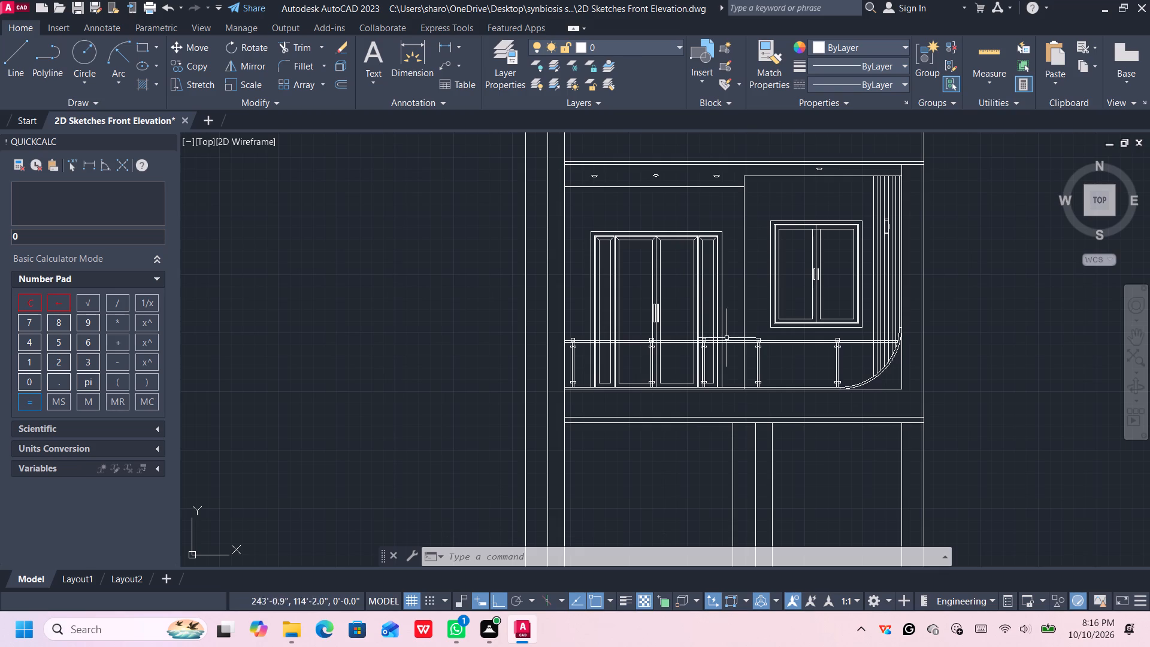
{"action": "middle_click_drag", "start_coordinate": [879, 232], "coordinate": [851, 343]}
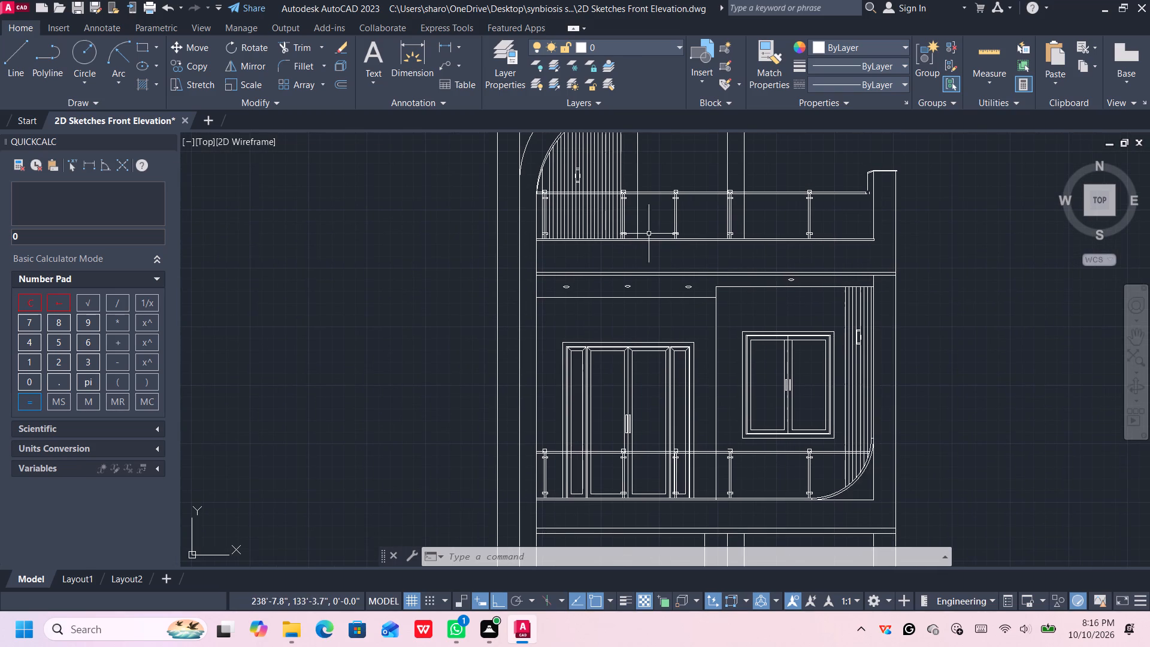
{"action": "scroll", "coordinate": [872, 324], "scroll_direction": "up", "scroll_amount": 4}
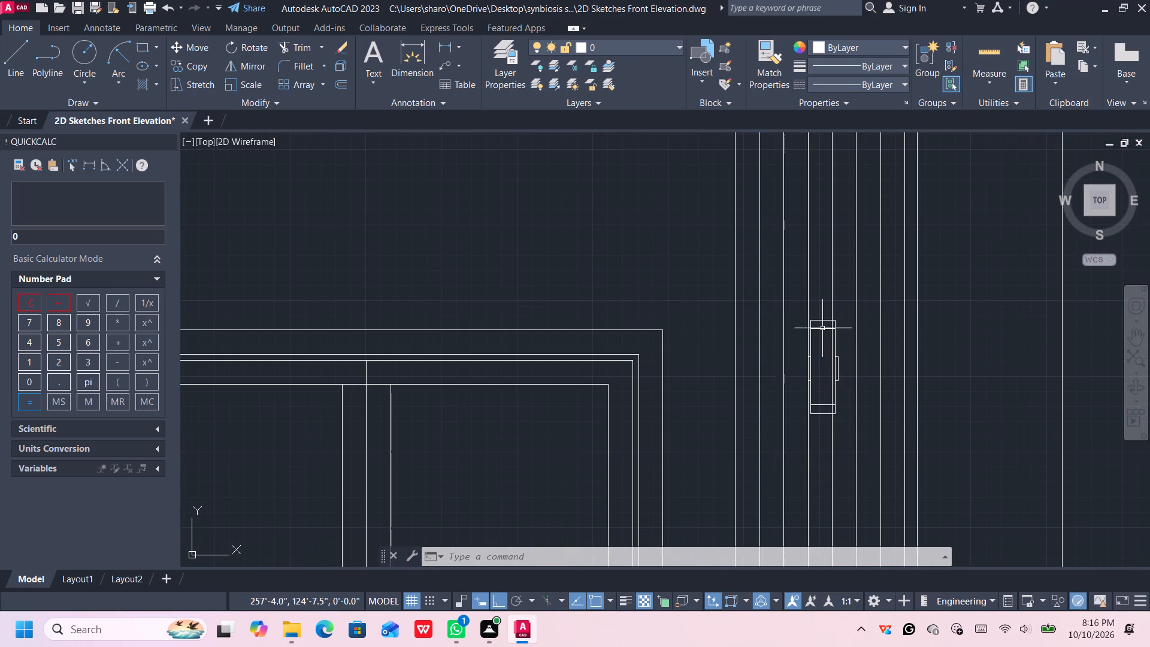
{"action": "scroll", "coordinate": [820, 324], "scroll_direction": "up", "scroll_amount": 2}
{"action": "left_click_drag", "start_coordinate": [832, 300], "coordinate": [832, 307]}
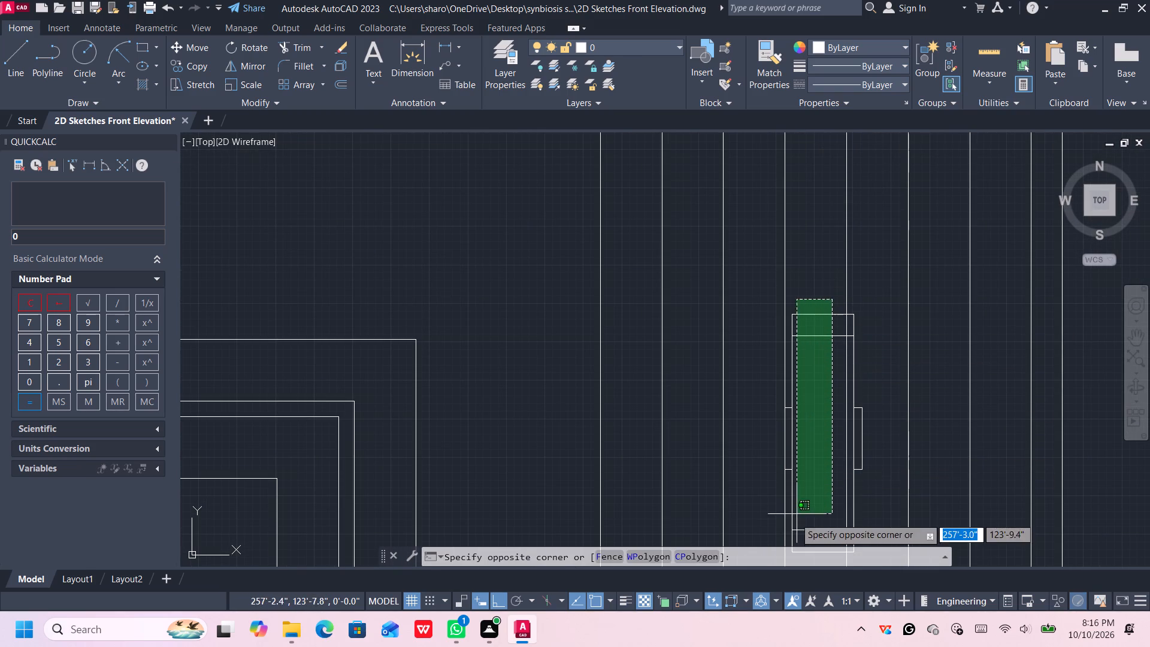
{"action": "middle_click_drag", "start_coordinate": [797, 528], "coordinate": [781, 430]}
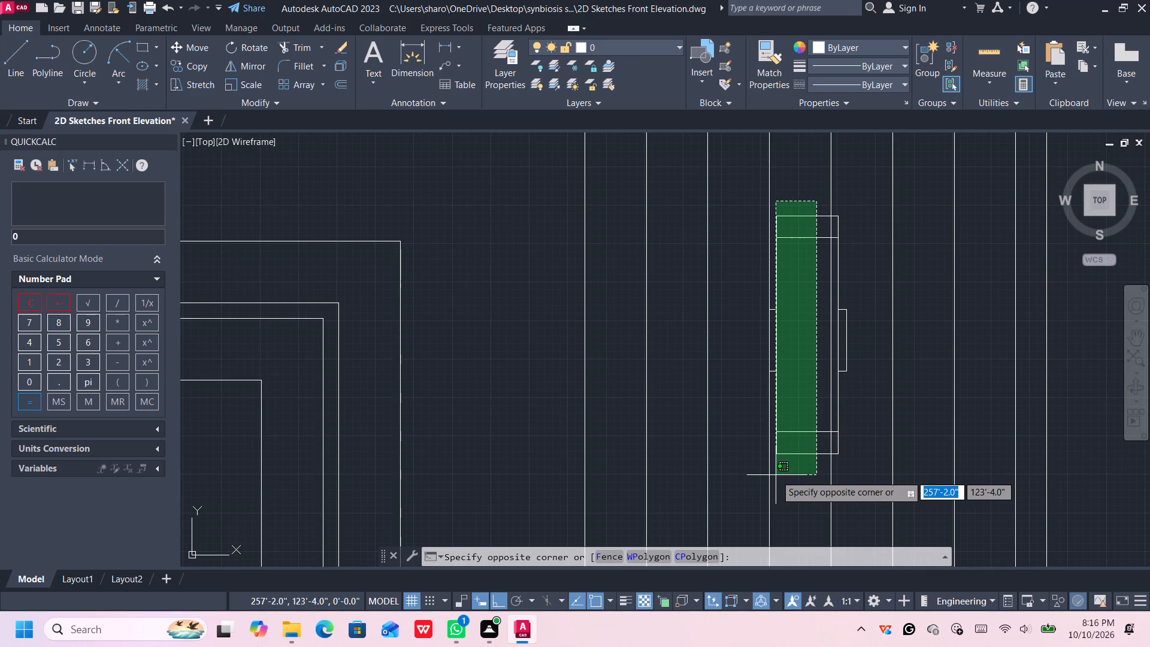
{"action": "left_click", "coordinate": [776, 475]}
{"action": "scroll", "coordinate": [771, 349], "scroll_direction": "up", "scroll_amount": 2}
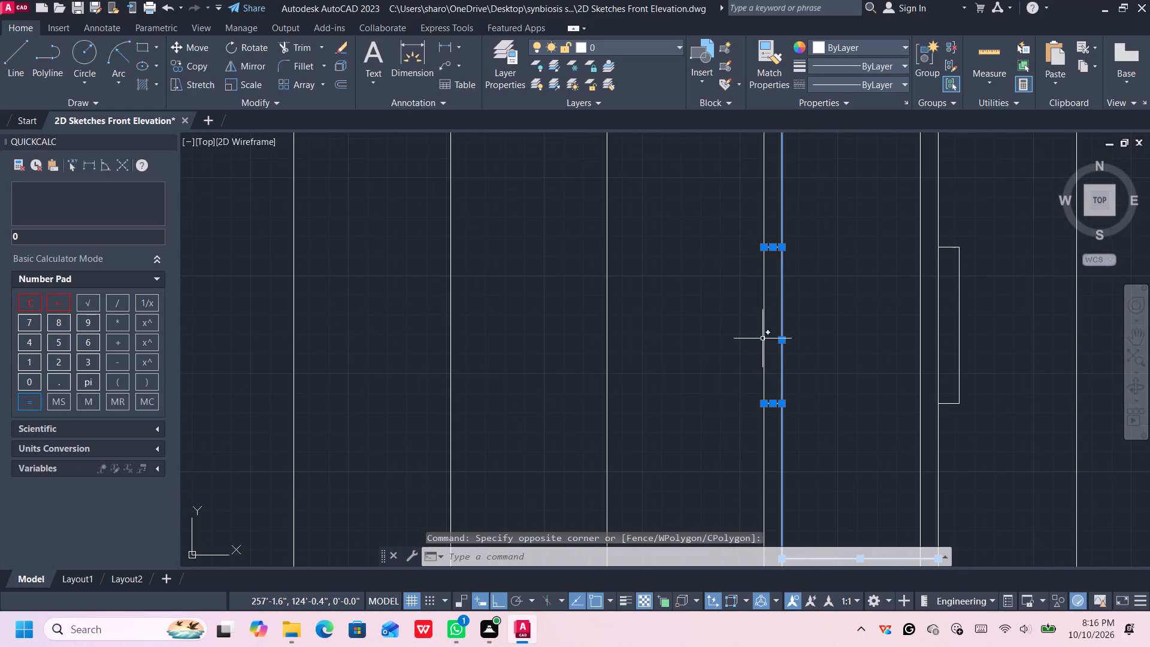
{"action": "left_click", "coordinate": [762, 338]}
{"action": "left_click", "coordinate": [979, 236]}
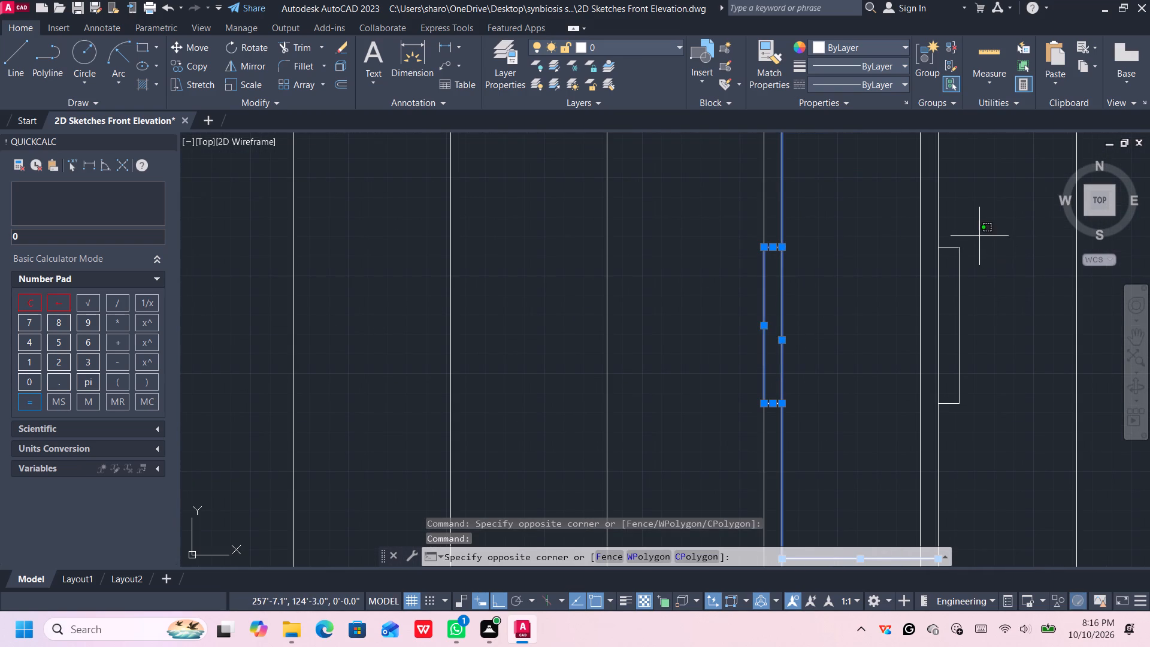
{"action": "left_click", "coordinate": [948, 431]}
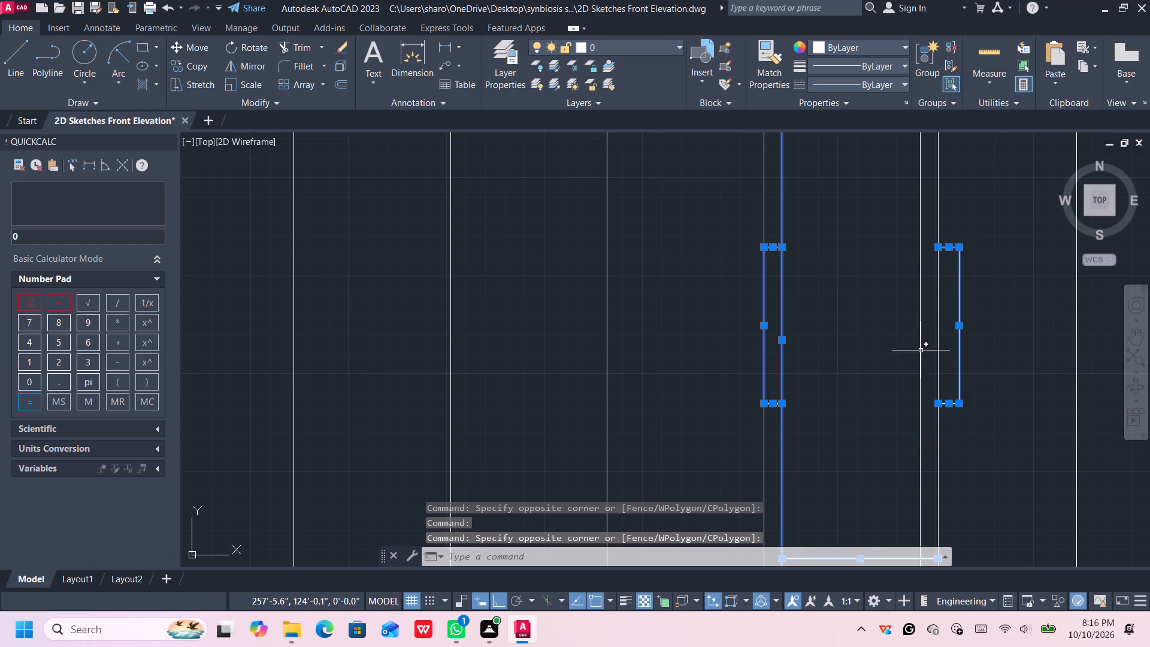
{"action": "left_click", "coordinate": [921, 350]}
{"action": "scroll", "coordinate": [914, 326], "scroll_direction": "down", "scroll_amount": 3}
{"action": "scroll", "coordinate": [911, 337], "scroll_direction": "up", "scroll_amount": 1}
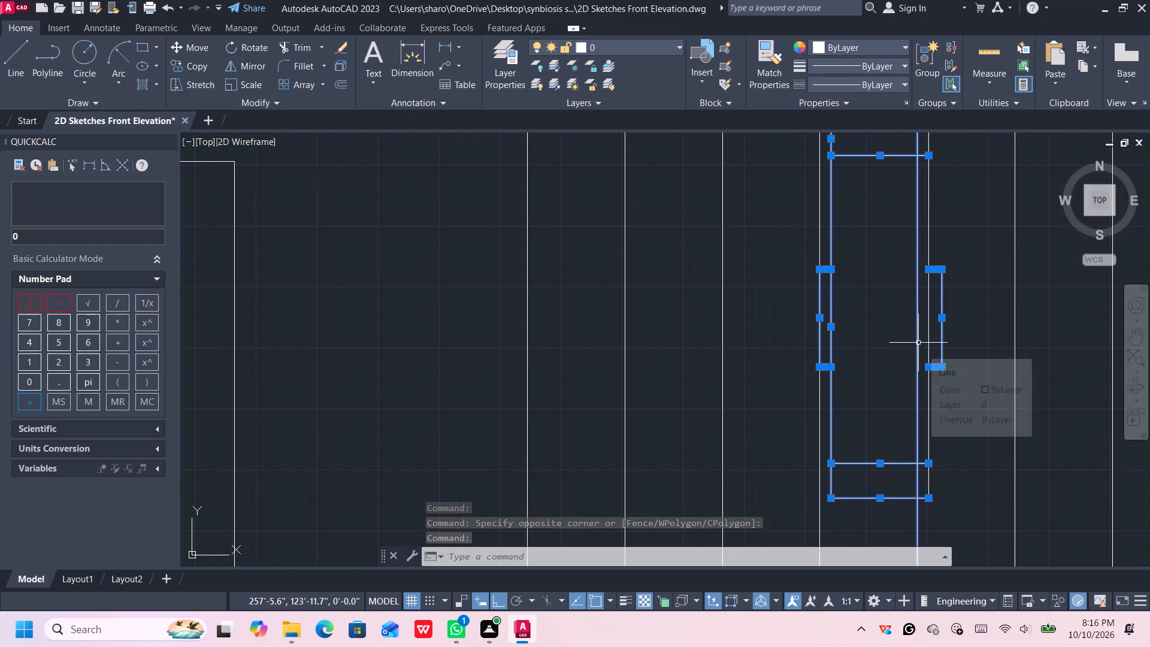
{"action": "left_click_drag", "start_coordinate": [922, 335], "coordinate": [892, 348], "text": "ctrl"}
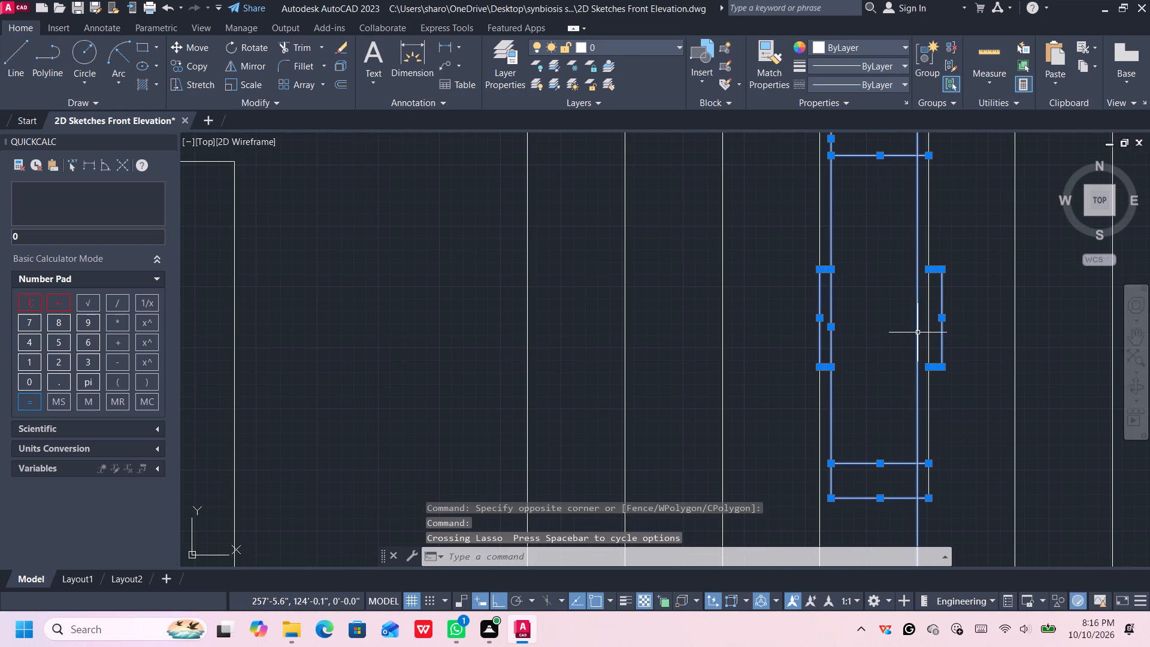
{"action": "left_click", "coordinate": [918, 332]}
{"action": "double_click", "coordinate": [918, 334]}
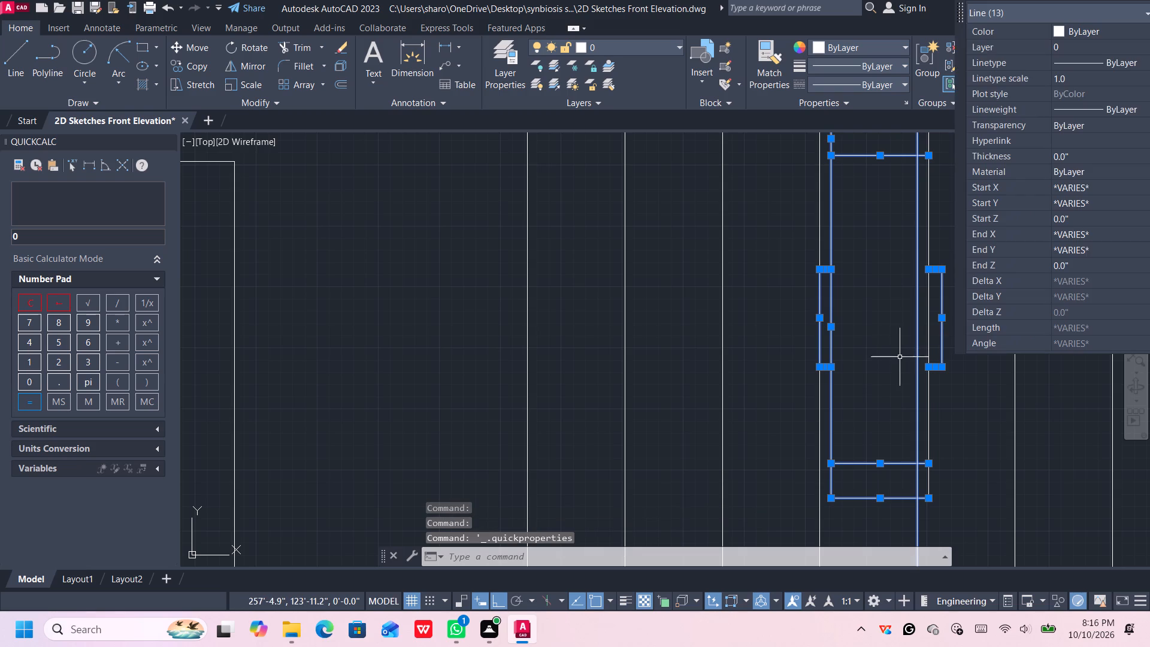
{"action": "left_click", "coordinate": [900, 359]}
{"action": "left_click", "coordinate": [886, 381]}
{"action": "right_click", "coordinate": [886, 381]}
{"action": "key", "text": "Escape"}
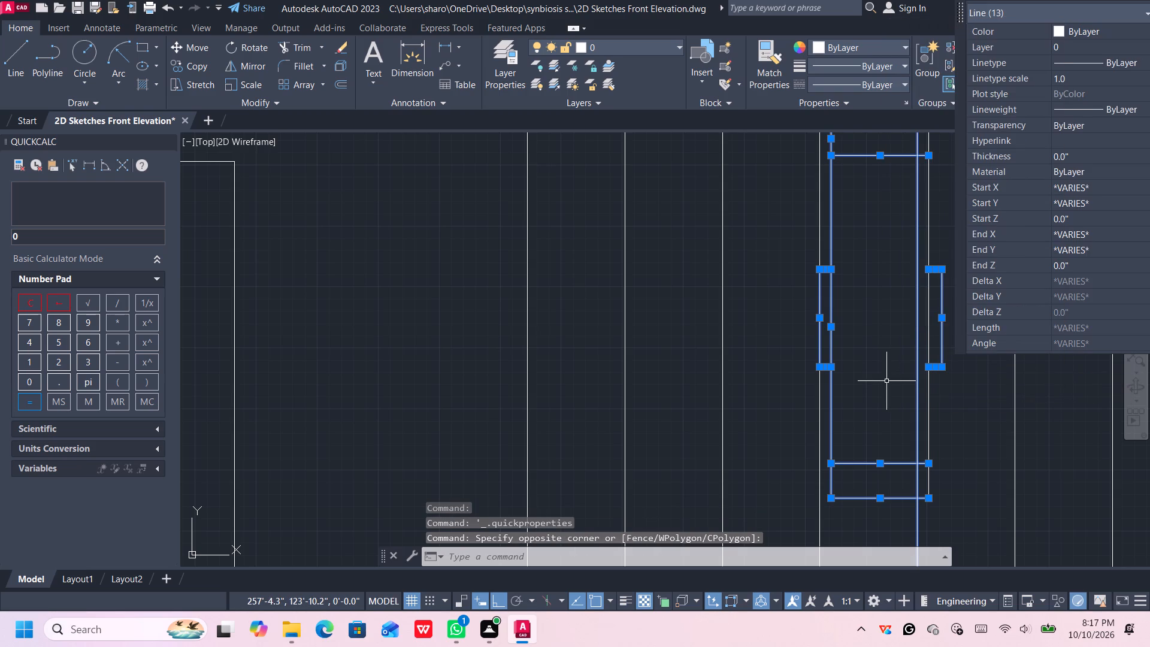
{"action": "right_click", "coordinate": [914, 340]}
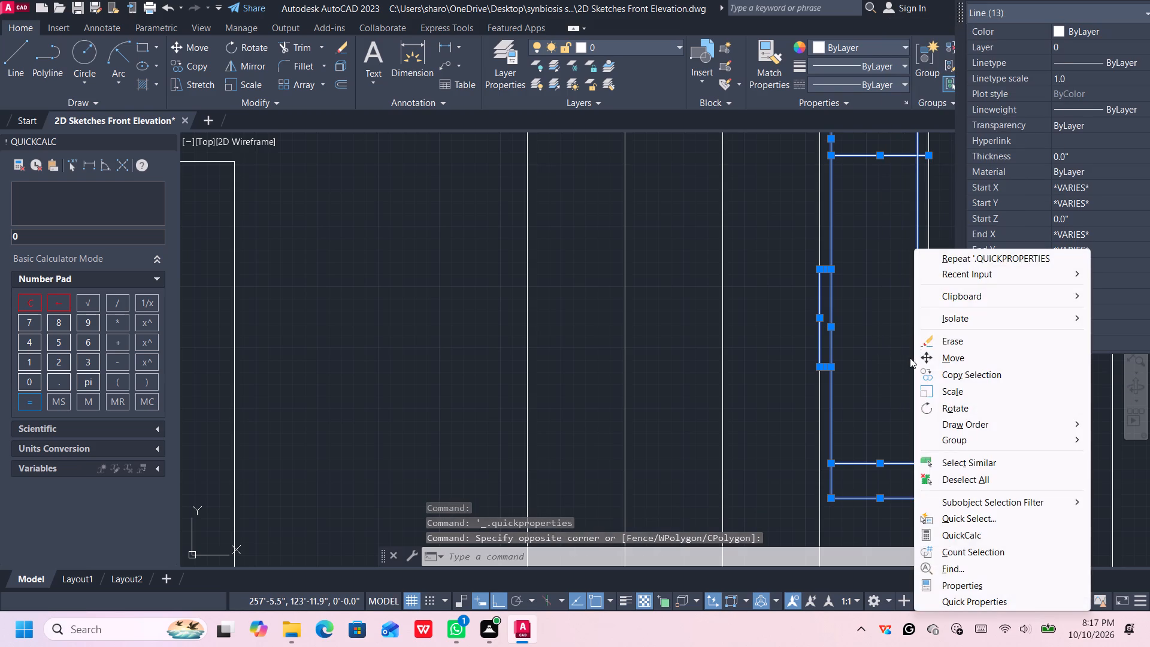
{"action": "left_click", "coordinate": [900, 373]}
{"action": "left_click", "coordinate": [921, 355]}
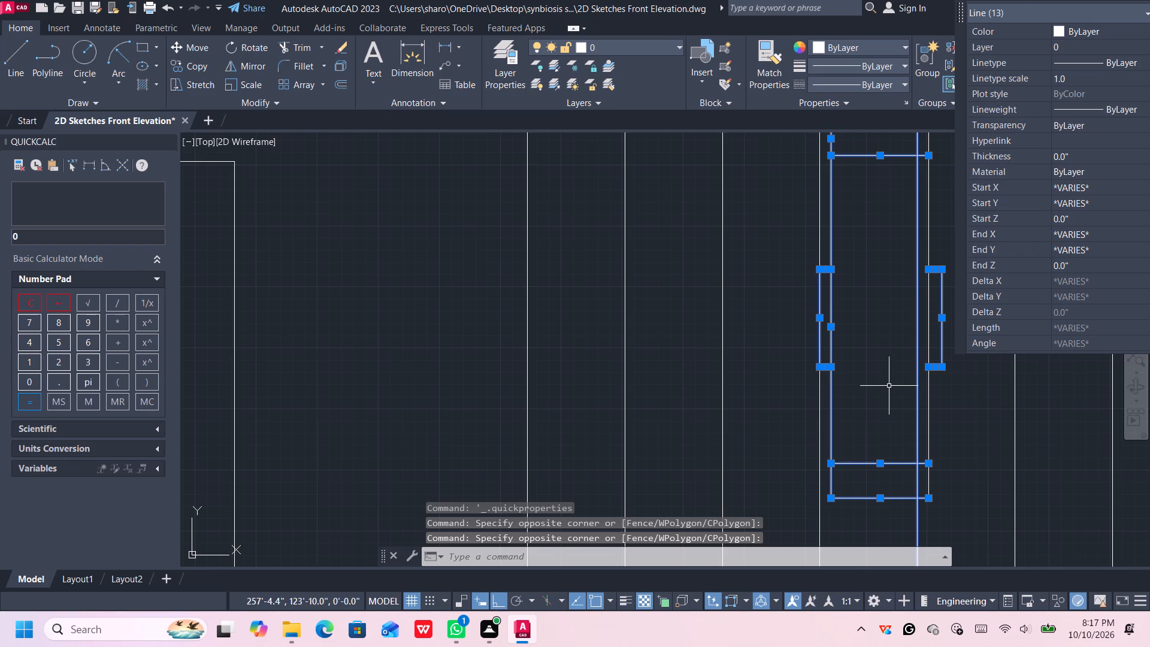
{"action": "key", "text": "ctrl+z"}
Convert all the lines of the wall fixture on the lower balcony's slatted panel into a block named l.
{"action": "left_click", "coordinate": [895, 149]}
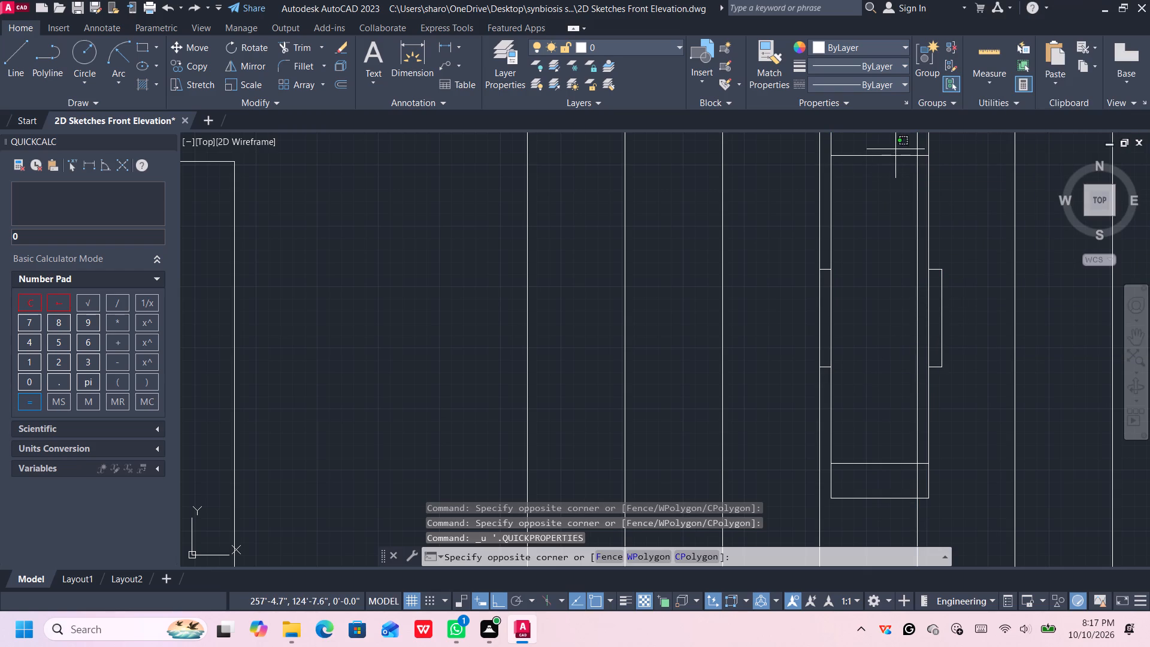
{"action": "left_click", "coordinate": [825, 516]}
{"action": "middle_click_drag", "start_coordinate": [876, 292], "coordinate": [873, 450]}
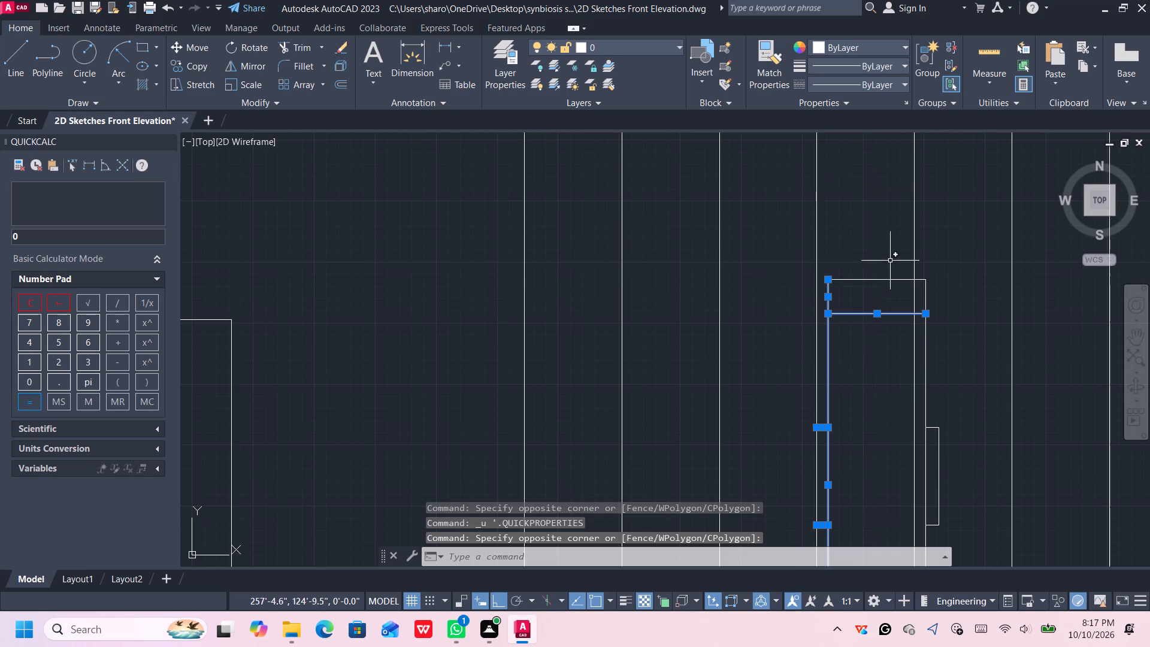
{"action": "left_click_drag", "start_coordinate": [890, 261], "coordinate": [886, 282]}
{"action": "left_click", "coordinate": [843, 368]}
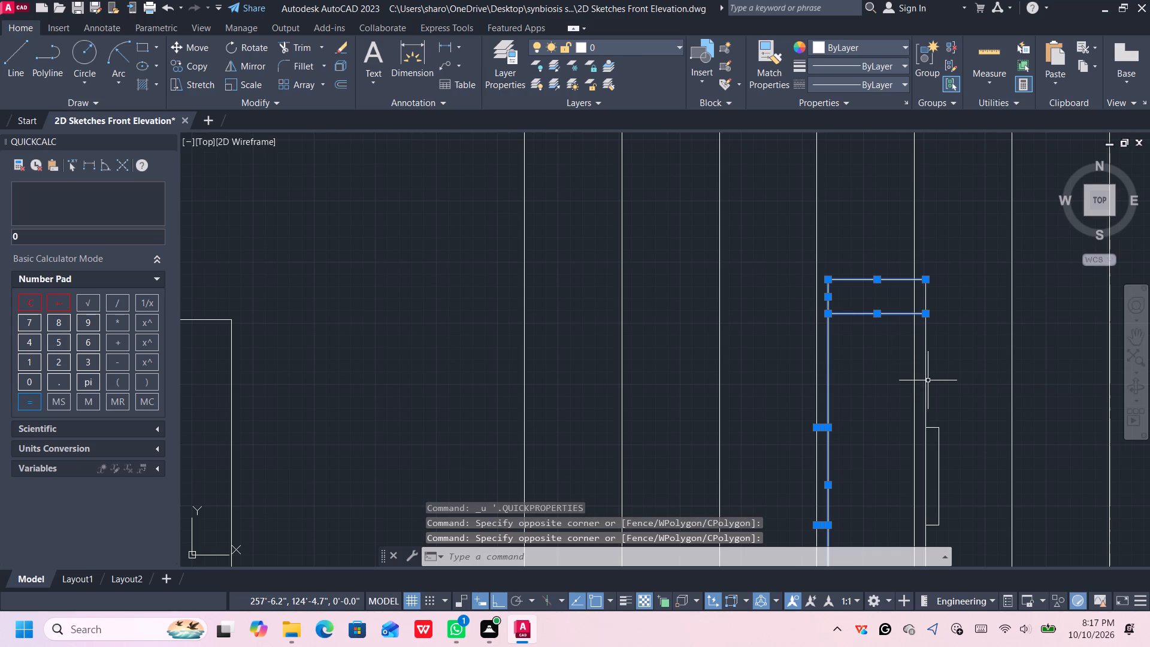
{"action": "left_click", "coordinate": [925, 380]}
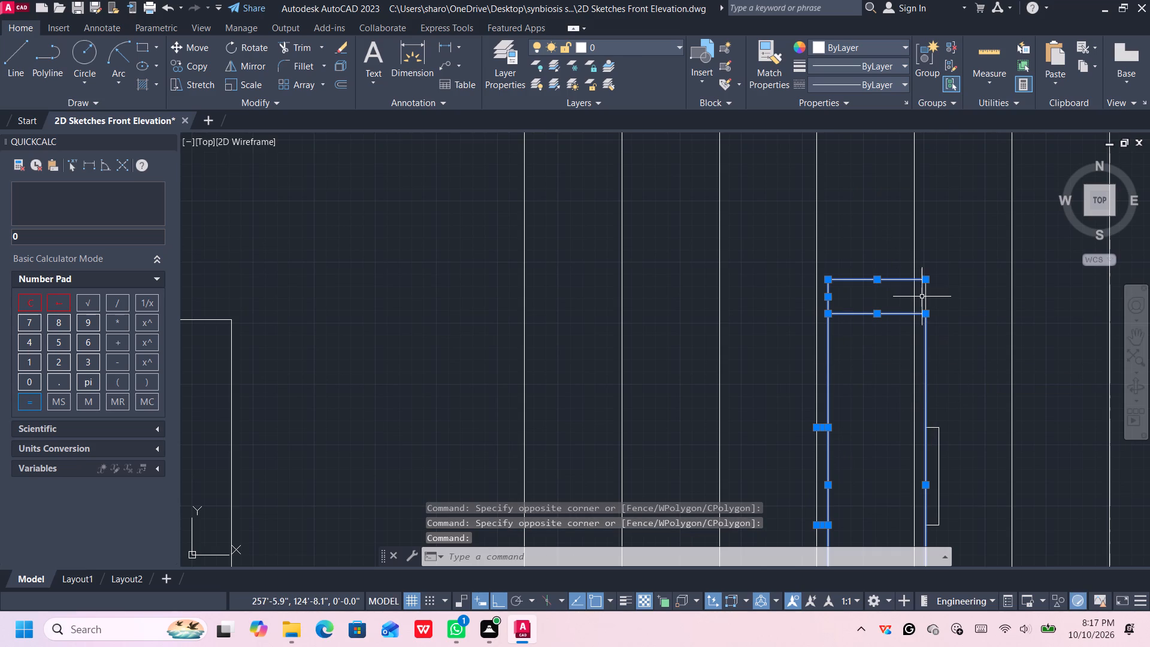
{"action": "left_click", "coordinate": [925, 295]}
{"action": "scroll", "coordinate": [945, 424], "scroll_direction": "up", "scroll_amount": 1}
{"action": "middle_click_drag", "start_coordinate": [943, 419], "coordinate": [918, 286]}
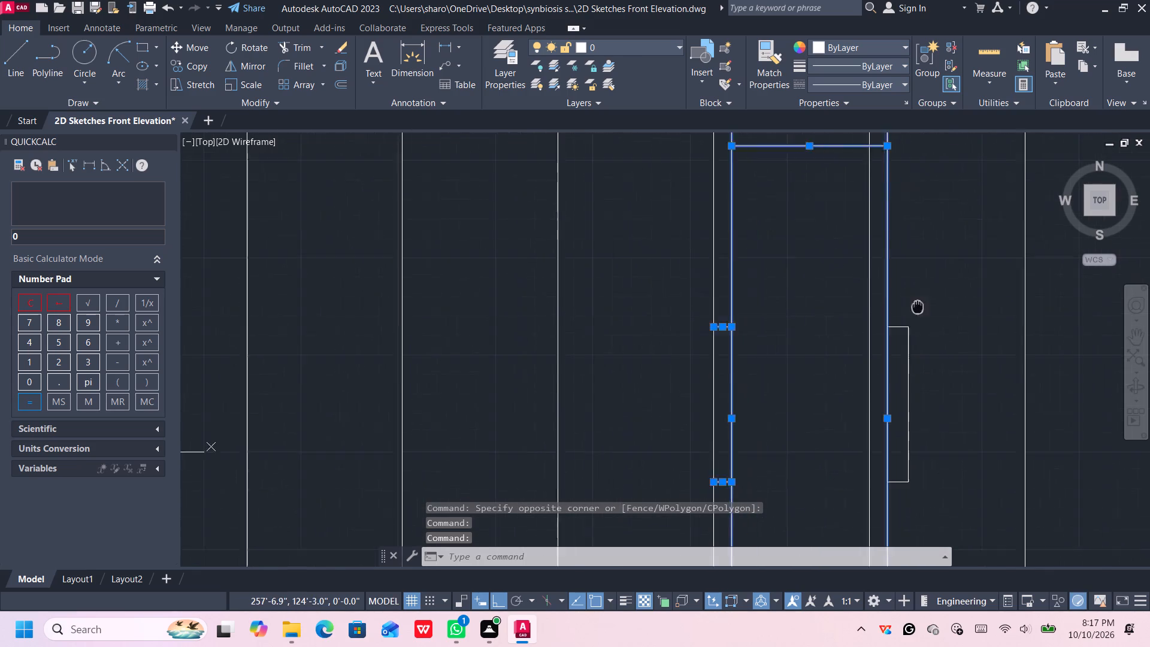
{"action": "middle_click_drag", "start_coordinate": [918, 286], "coordinate": [909, 203]}
{"action": "scroll", "coordinate": [909, 182], "scroll_direction": "up", "scroll_amount": 2}
{"action": "scroll", "coordinate": [909, 410], "scroll_direction": "down", "scroll_amount": 4}
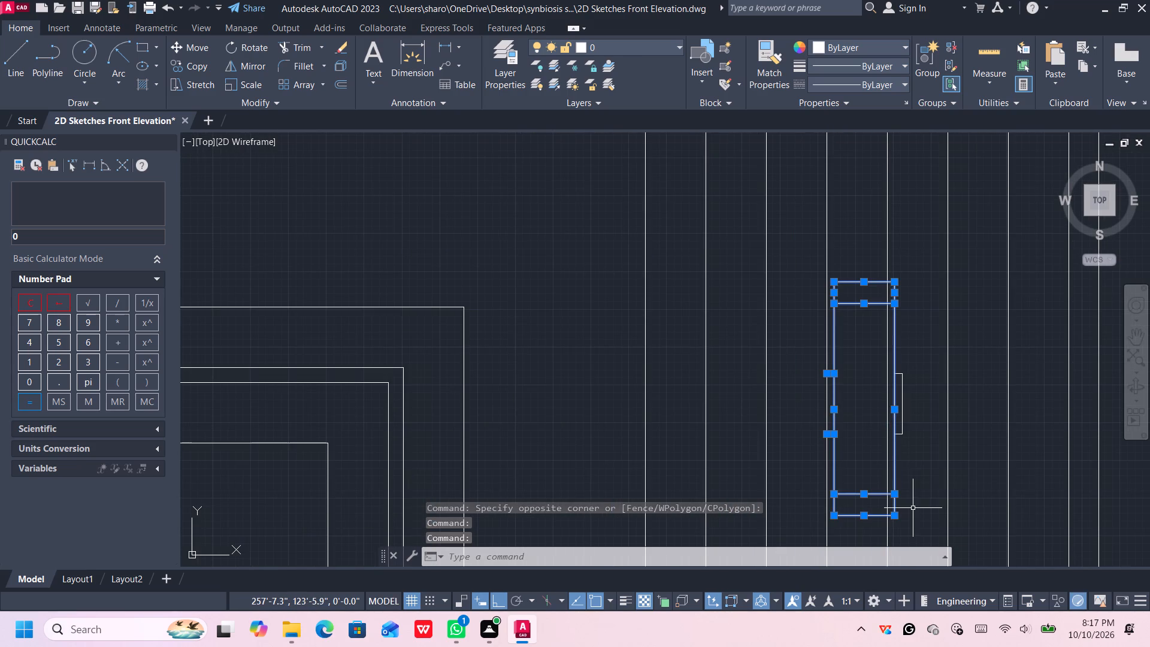
{"action": "scroll", "coordinate": [913, 508], "scroll_direction": "up", "scroll_amount": 1}
{"action": "middle_click_drag", "start_coordinate": [913, 508], "coordinate": [881, 450]}
{"action": "scroll", "coordinate": [880, 448], "scroll_direction": "up", "scroll_amount": 1}
{"action": "middle_click_drag", "start_coordinate": [874, 318], "coordinate": [907, 452]}
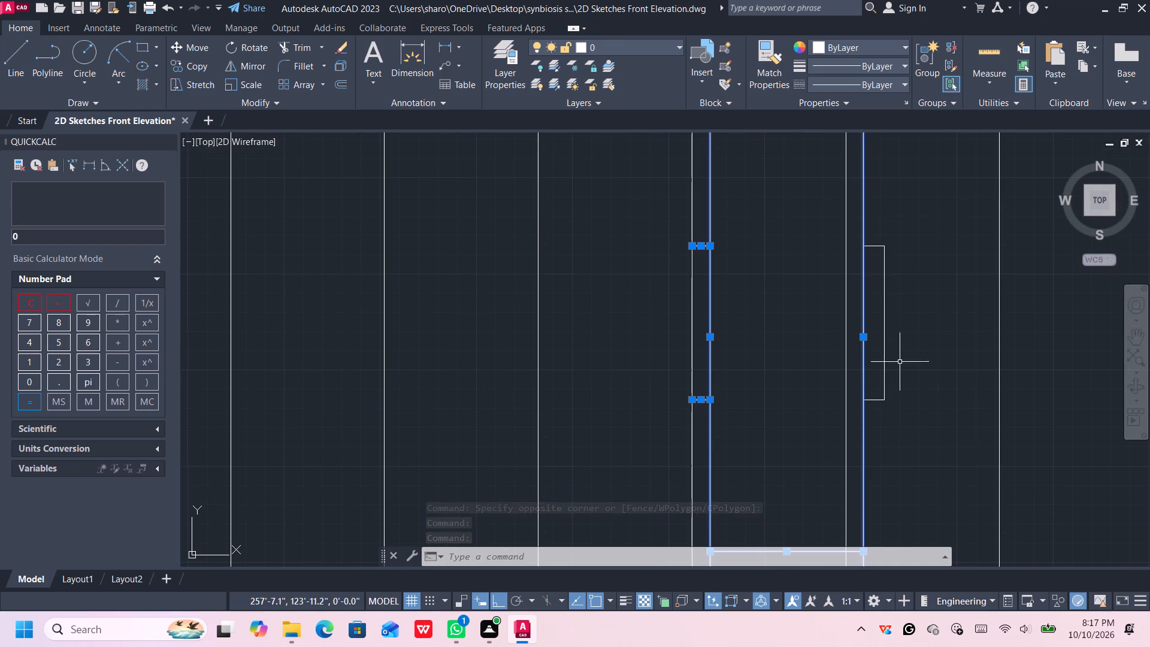
{"action": "left_click_drag", "start_coordinate": [900, 226], "coordinate": [897, 231]}
{"action": "left_click", "coordinate": [861, 424]}
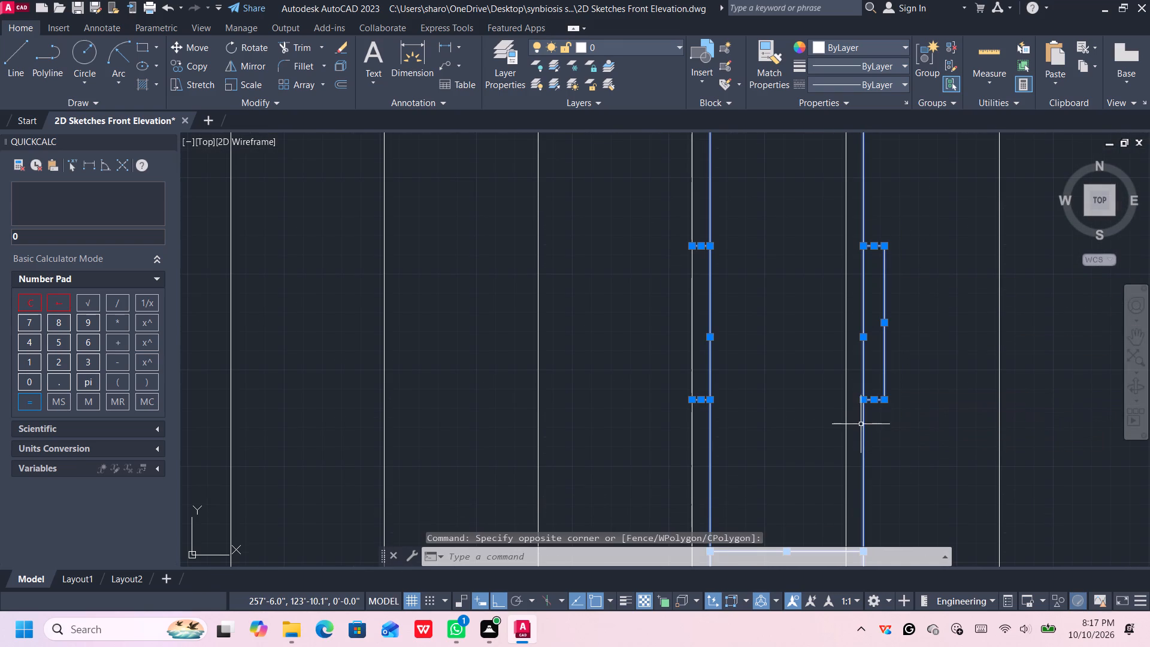
{"action": "left_click", "coordinate": [691, 332]}
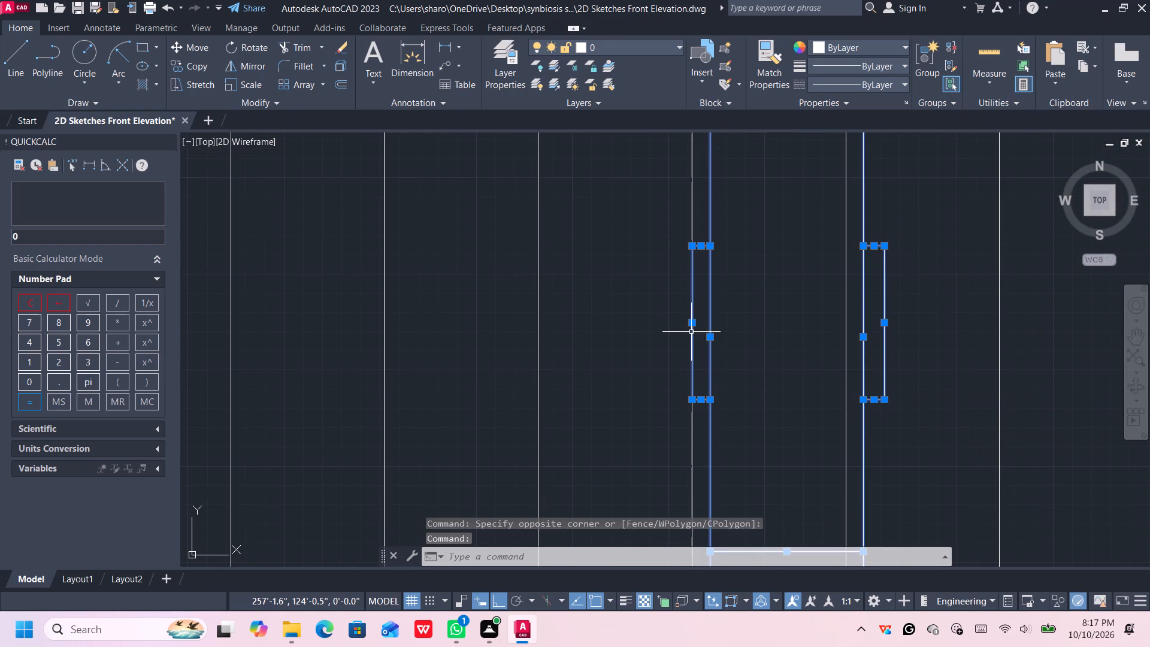
{"action": "key", "text": "v"}
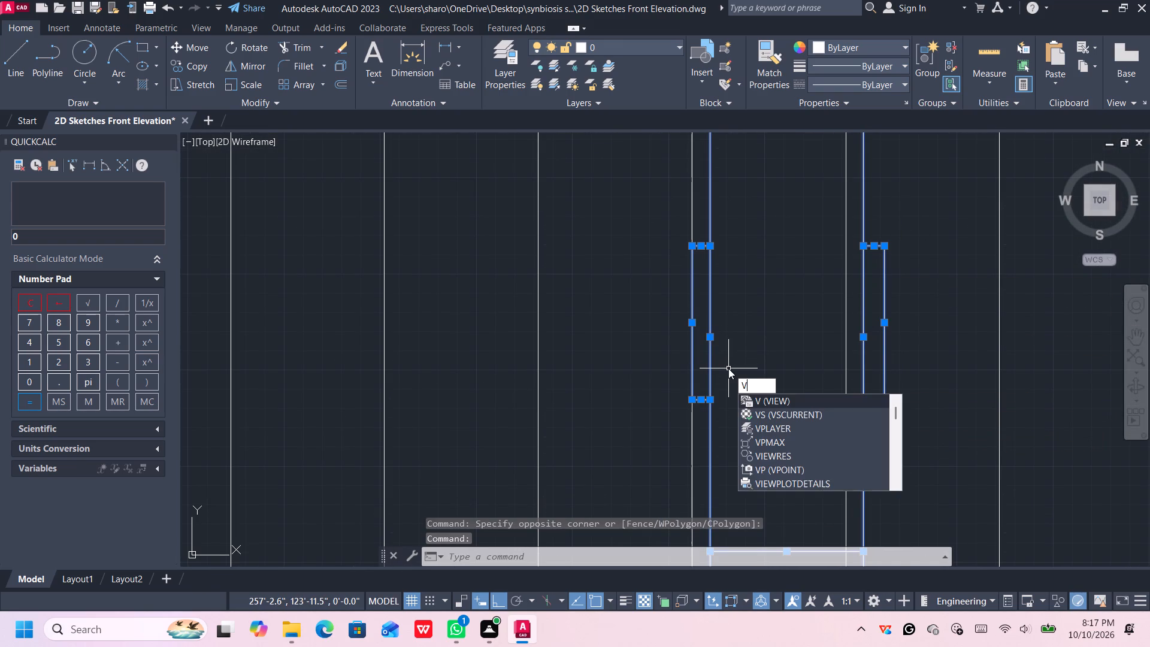
{"action": "key", "text": "BackSpace"}
{"action": "key", "text": "b"}
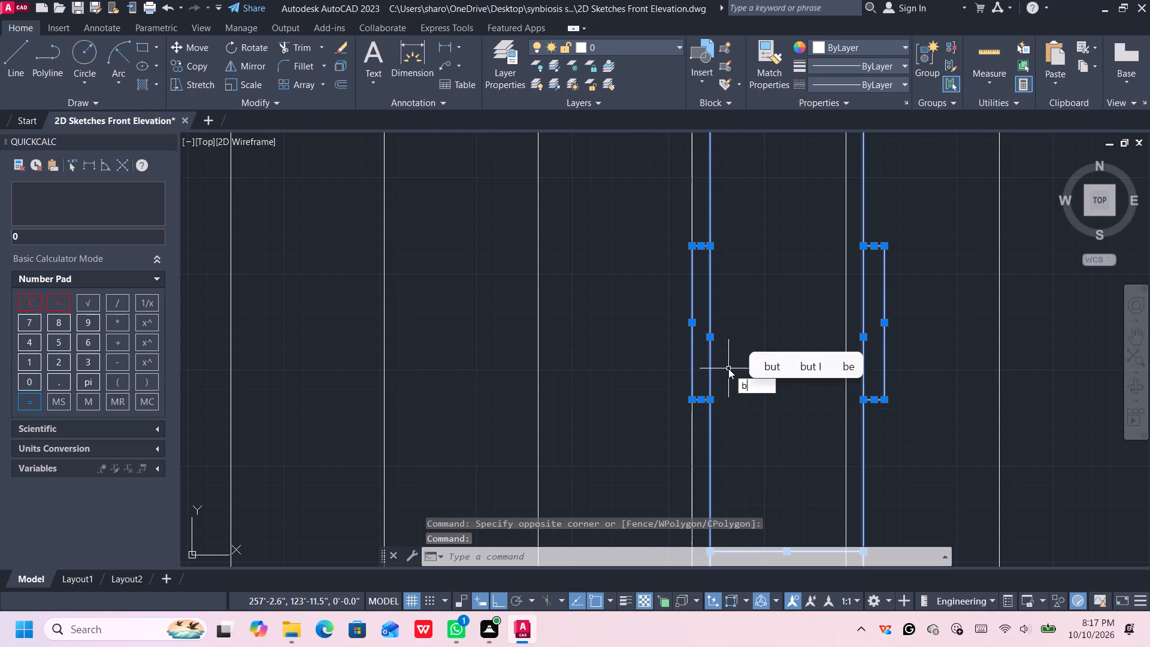
{"action": "key", "text": "Return"}
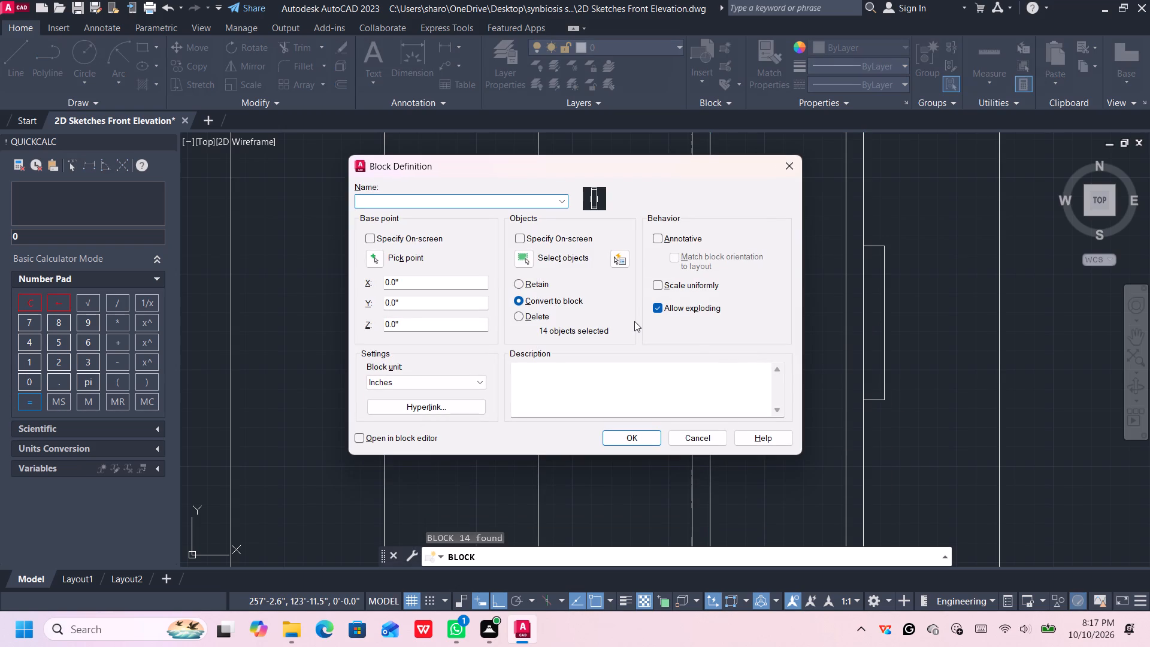
{"action": "key", "text": "l"}
{"action": "key", "text": "Return"}
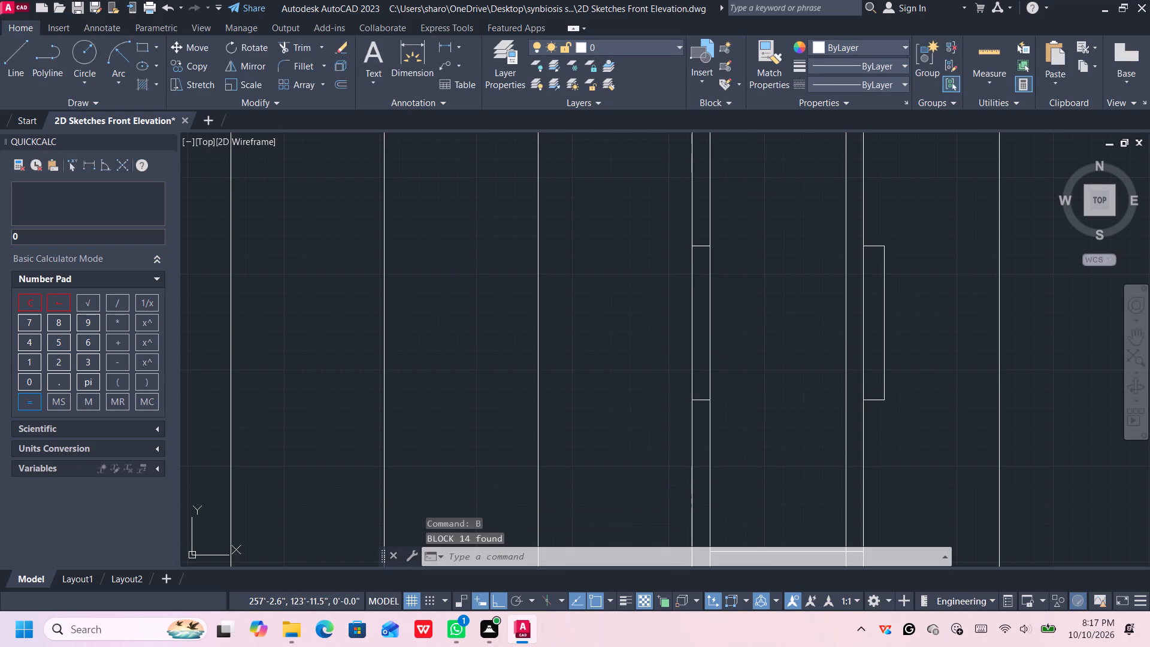
Copy the wall fixture block onto the wall just left of the four-panel door, above the balcony railing.
{"action": "scroll", "coordinate": [695, 296], "scroll_direction": "down", "scroll_amount": 2}
{"action": "left_click", "coordinate": [702, 294]}
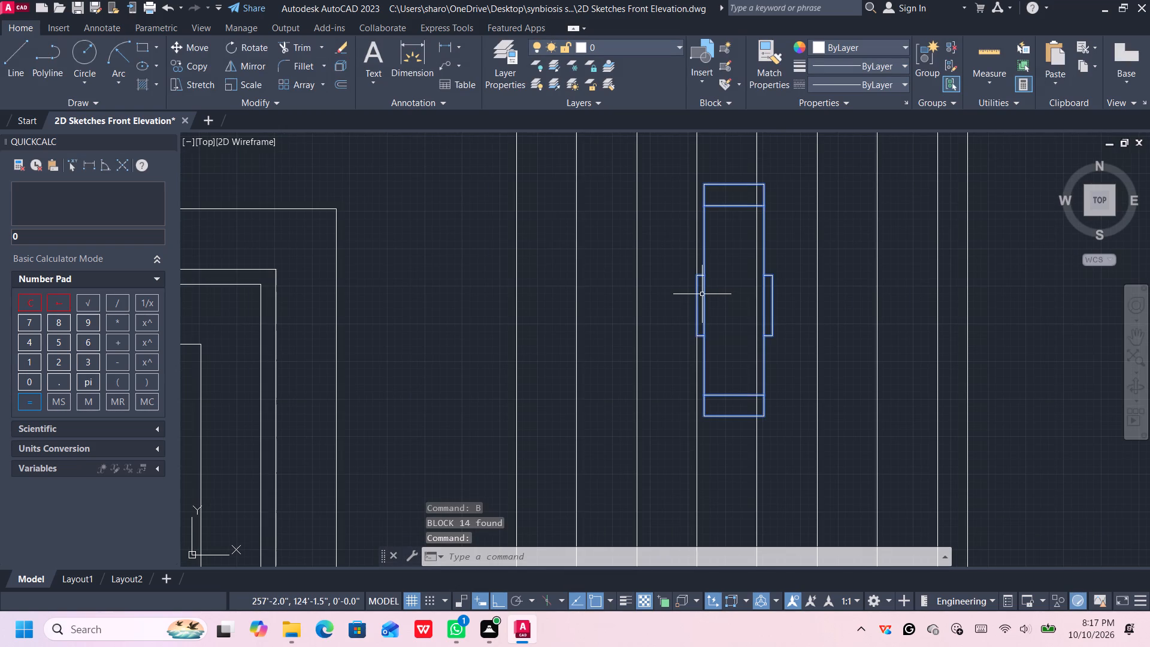
{"action": "scroll", "coordinate": [702, 294], "scroll_direction": "down", "scroll_amount": 2}
{"action": "middle_click_drag", "start_coordinate": [704, 294], "coordinate": [776, 273]}
{"action": "scroll", "coordinate": [776, 274], "scroll_direction": "up", "scroll_amount": 1}
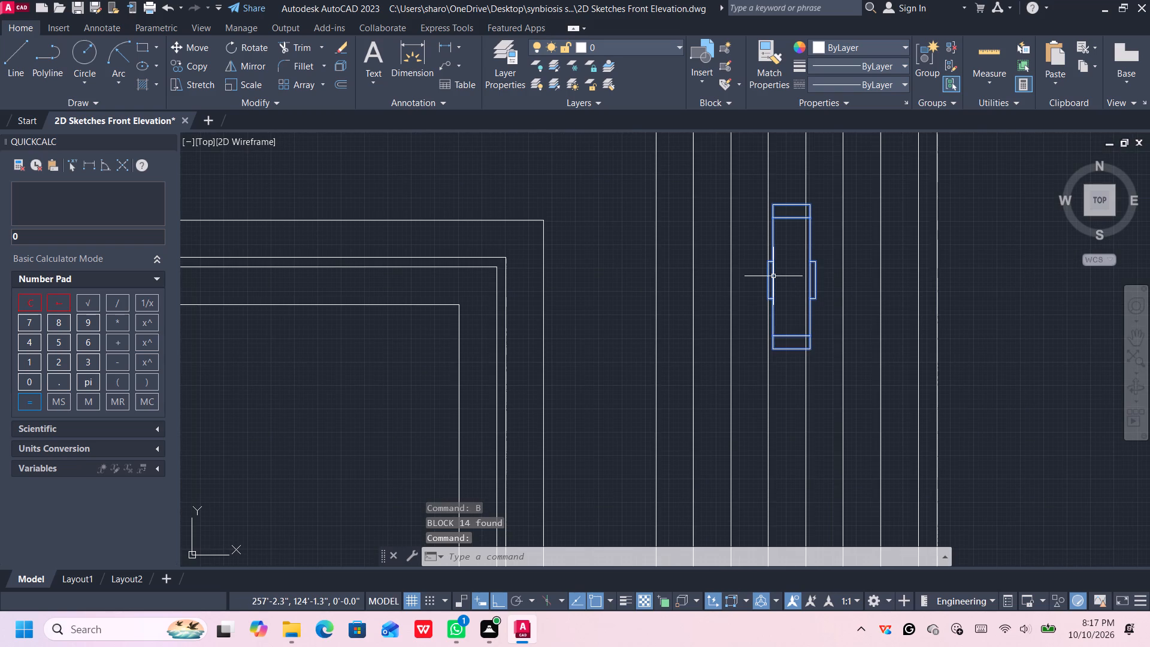
{"action": "key", "text": "ctrl+c"}
{"action": "scroll", "coordinate": [729, 308], "scroll_direction": "down", "scroll_amount": 6}
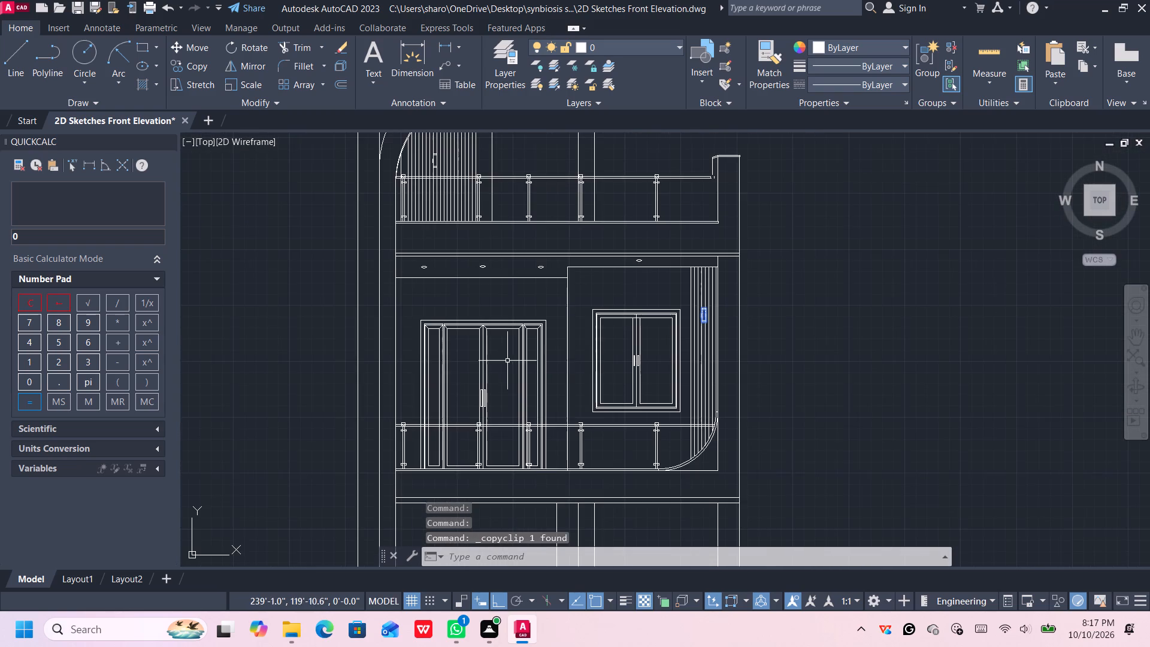
{"action": "scroll", "coordinate": [516, 353], "scroll_direction": "up", "scroll_amount": 2}
{"action": "middle_click_drag", "start_coordinate": [565, 349], "coordinate": [646, 290]}
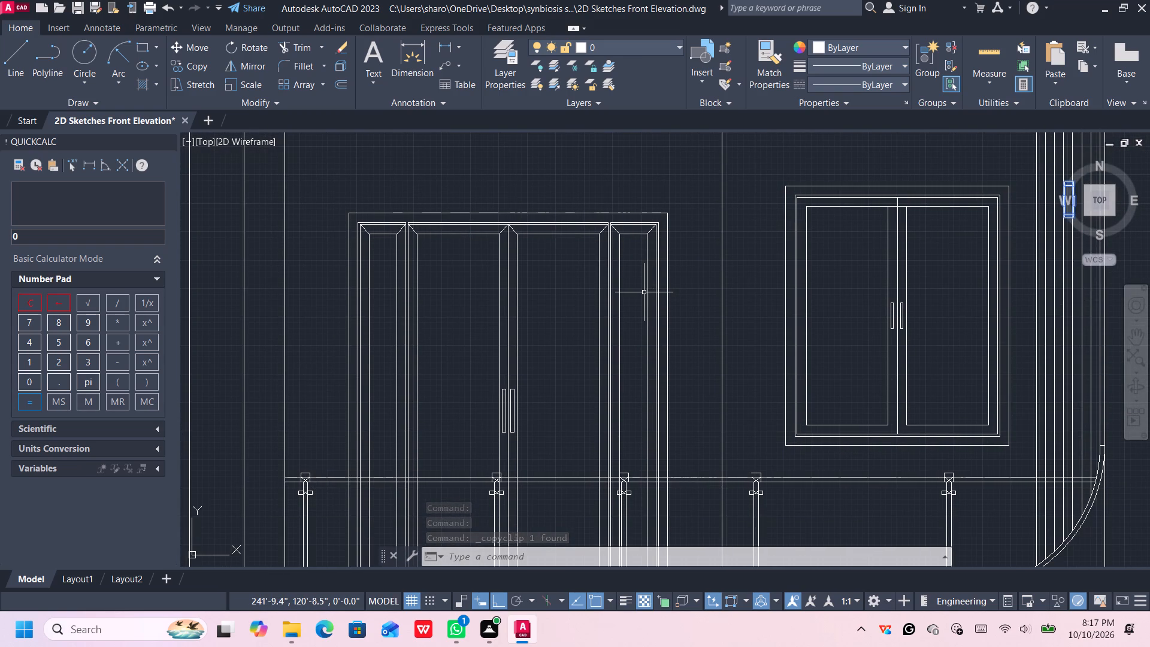
{"action": "key", "text": "ctrl+v"}
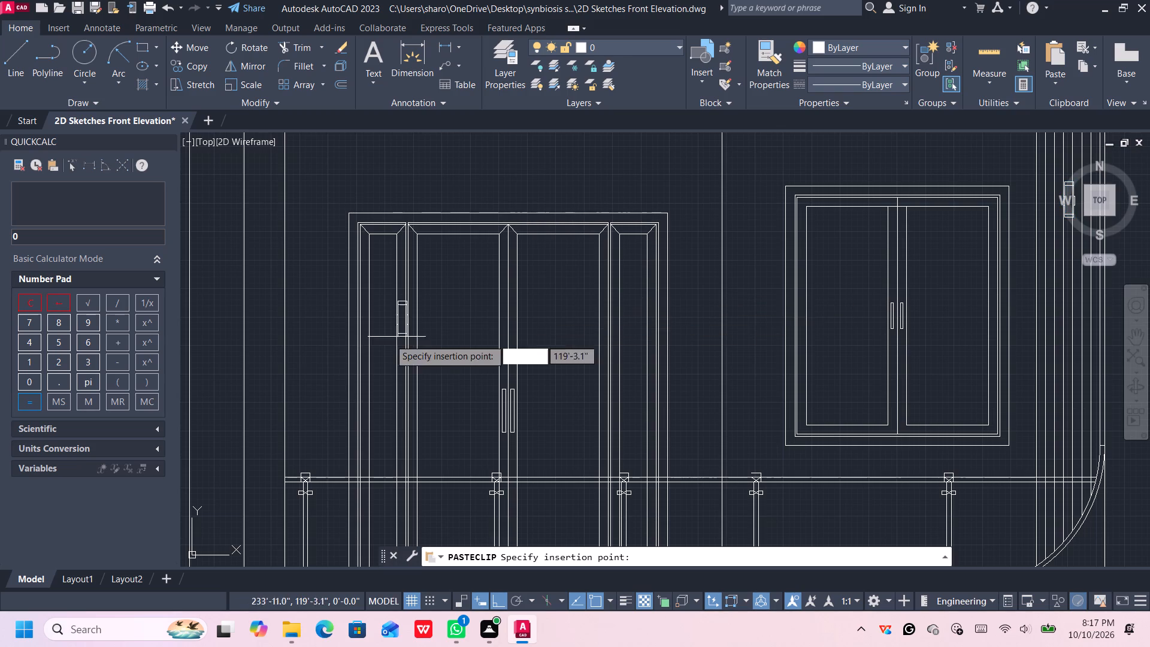
{"action": "left_click", "coordinate": [311, 336]}
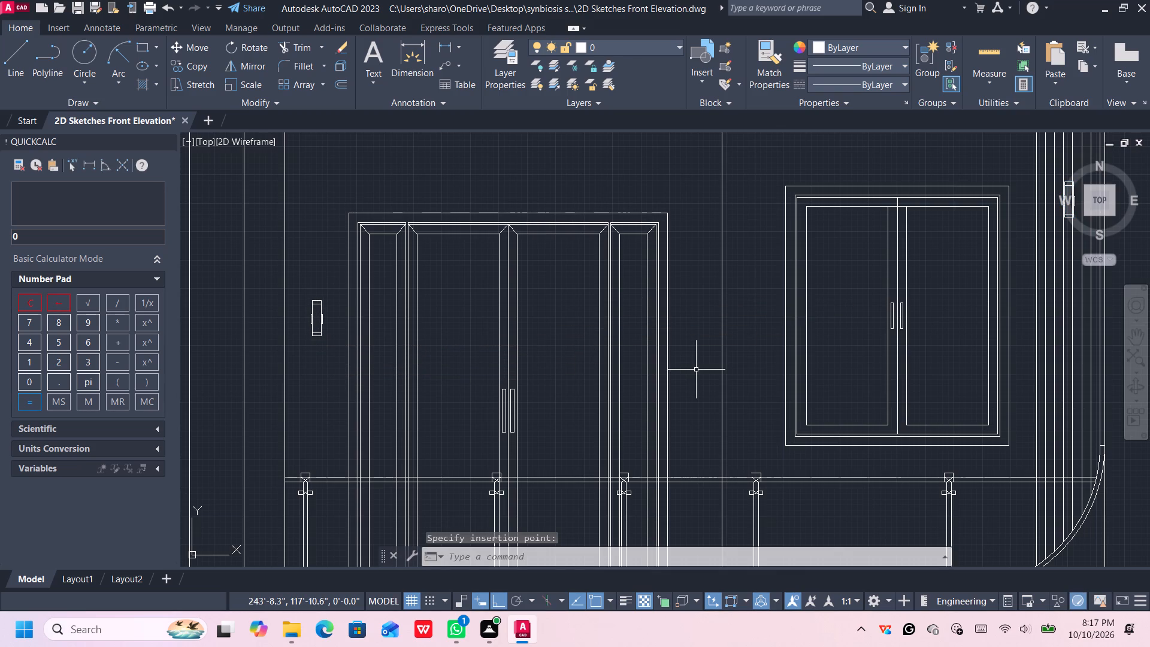
Paste another copy of the wall fixture block onto the wall just right of the four-panel door, near the existing fixture's height.
{"action": "key", "text": "ctrl+v"}
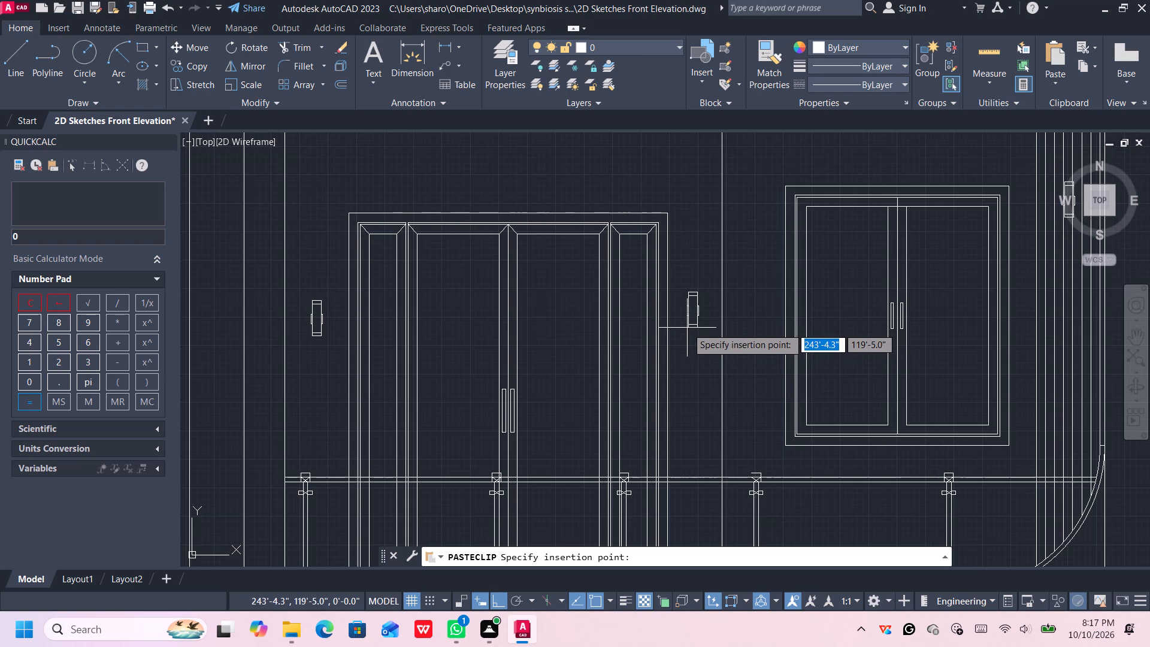
{"action": "left_click", "coordinate": [686, 328]}
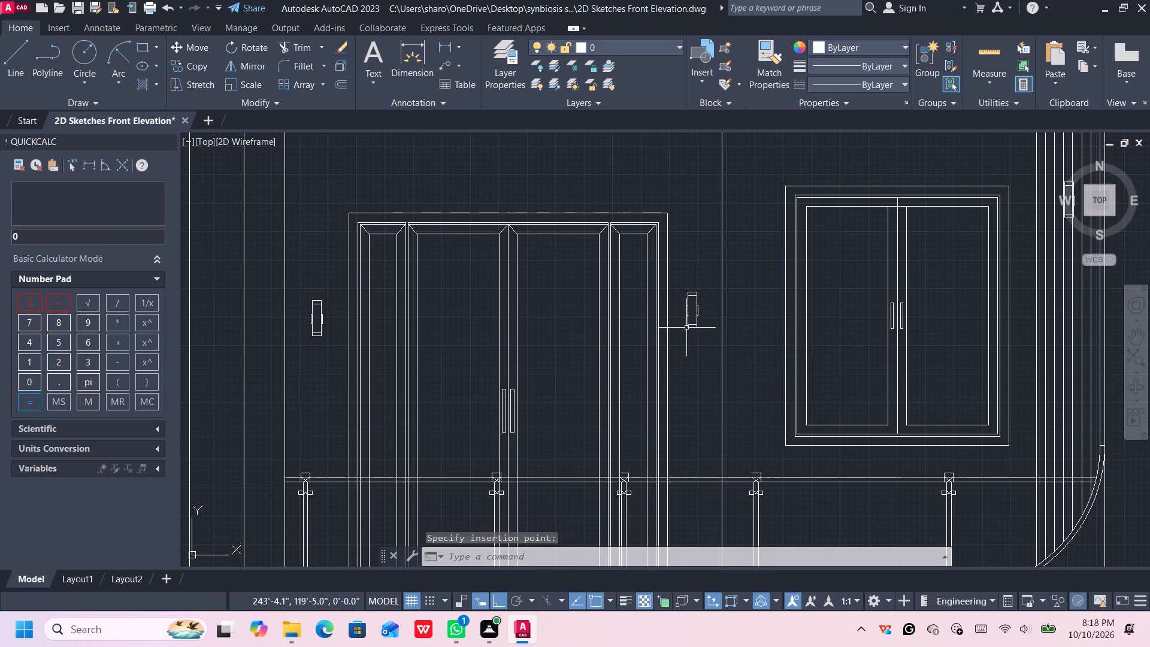
Trim the ground line's overhangs beyond the building's outer edges on both sides.
{"action": "scroll", "coordinate": [695, 397], "scroll_direction": "down", "scroll_amount": 3}
{"action": "middle_click_drag", "start_coordinate": [708, 468], "coordinate": [684, 337]}
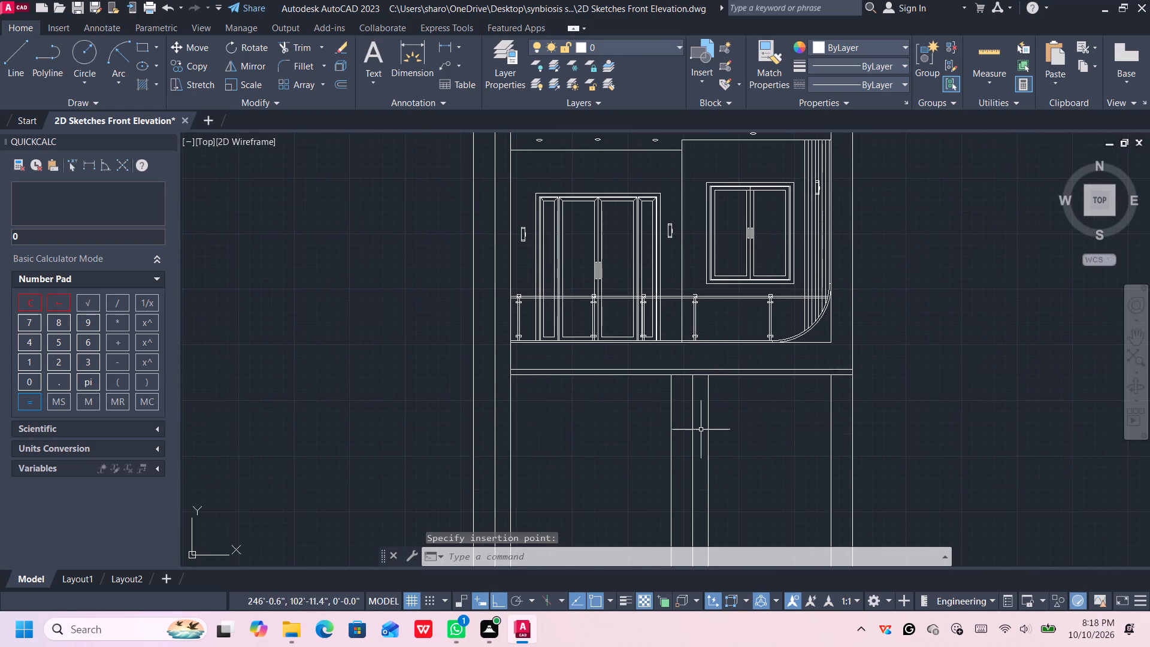
{"action": "scroll", "coordinate": [703, 436], "scroll_direction": "down", "scroll_amount": 1}
{"action": "middle_click_drag", "start_coordinate": [718, 459], "coordinate": [694, 422]}
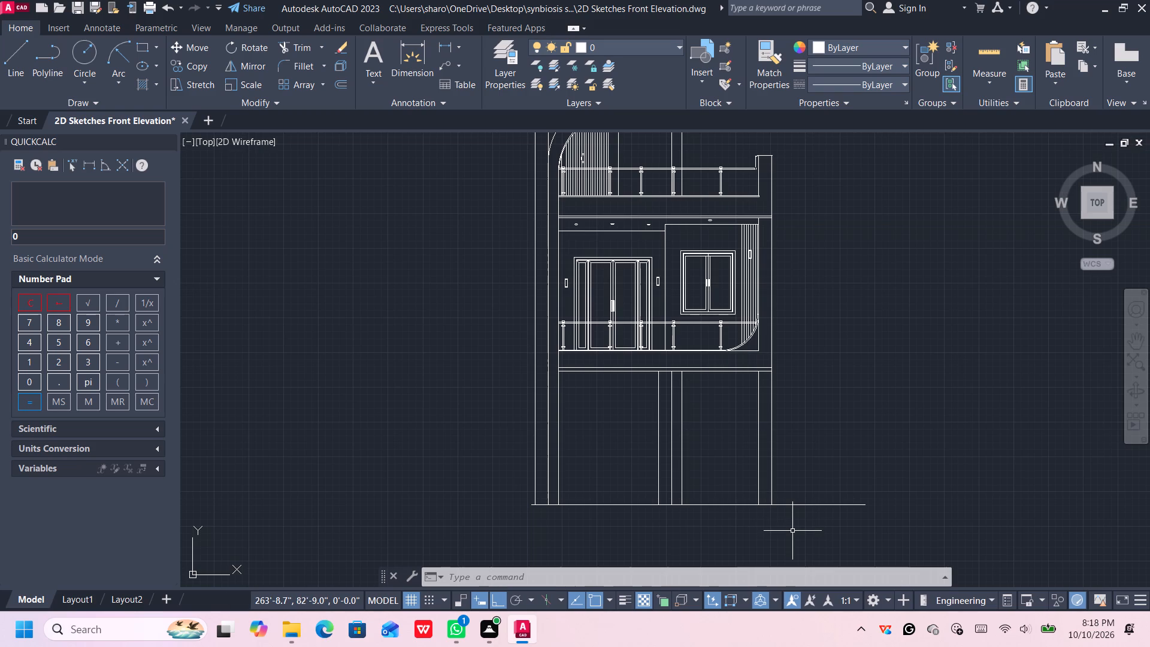
{"action": "key", "text": "t"}
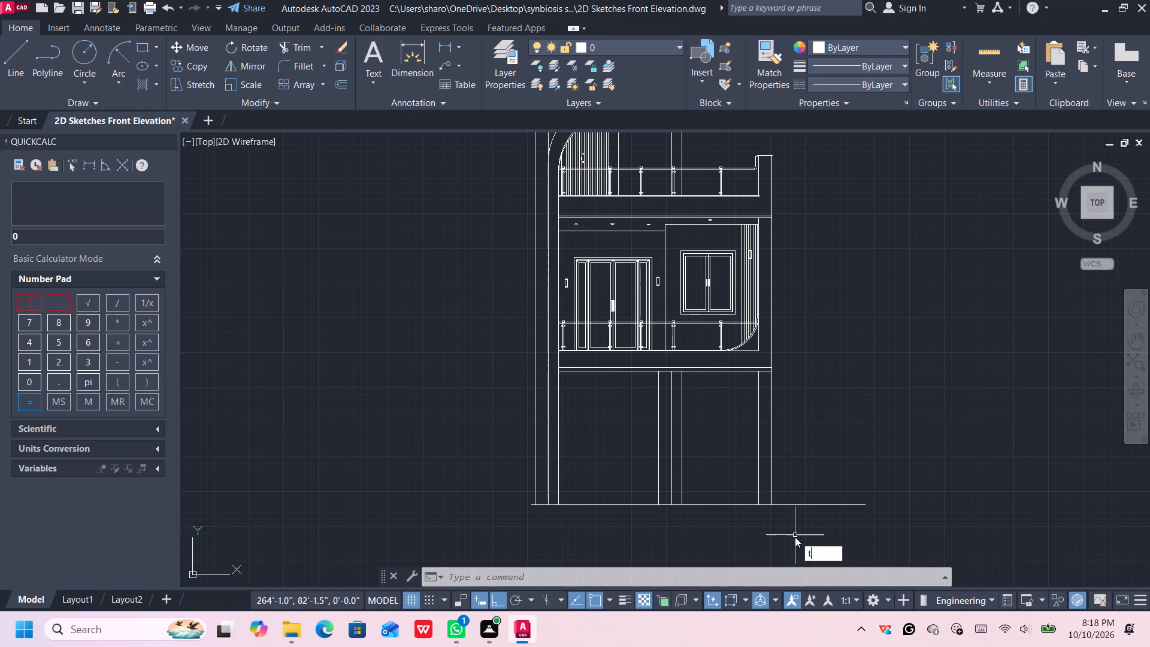
{"action": "key", "text": "r"}
{"action": "key", "text": "Return"}
{"action": "left_click", "coordinate": [814, 494]}
{"action": "left_click", "coordinate": [802, 515]}
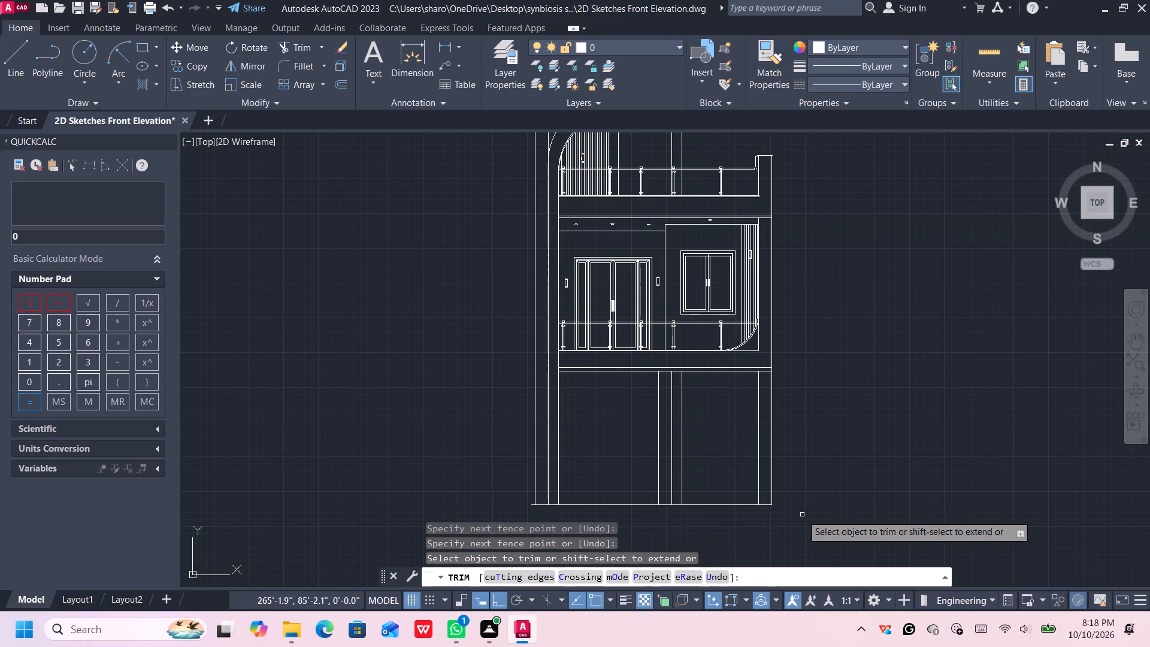
{"action": "left_click", "coordinate": [531, 506]}
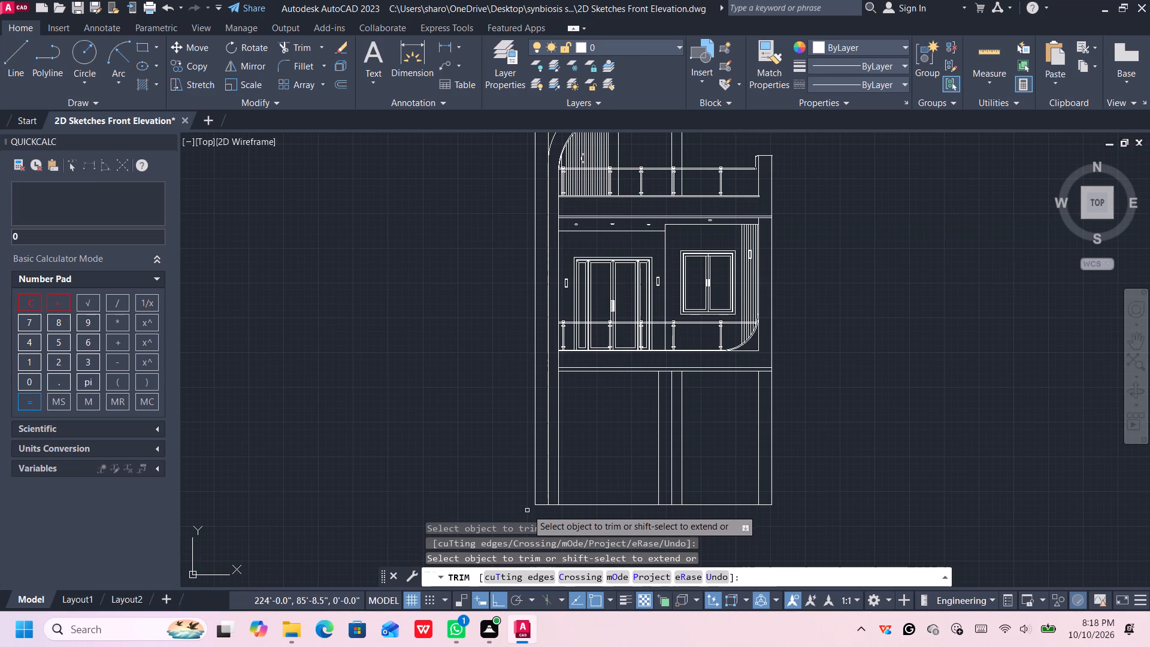
{"action": "key", "text": "Escape"}
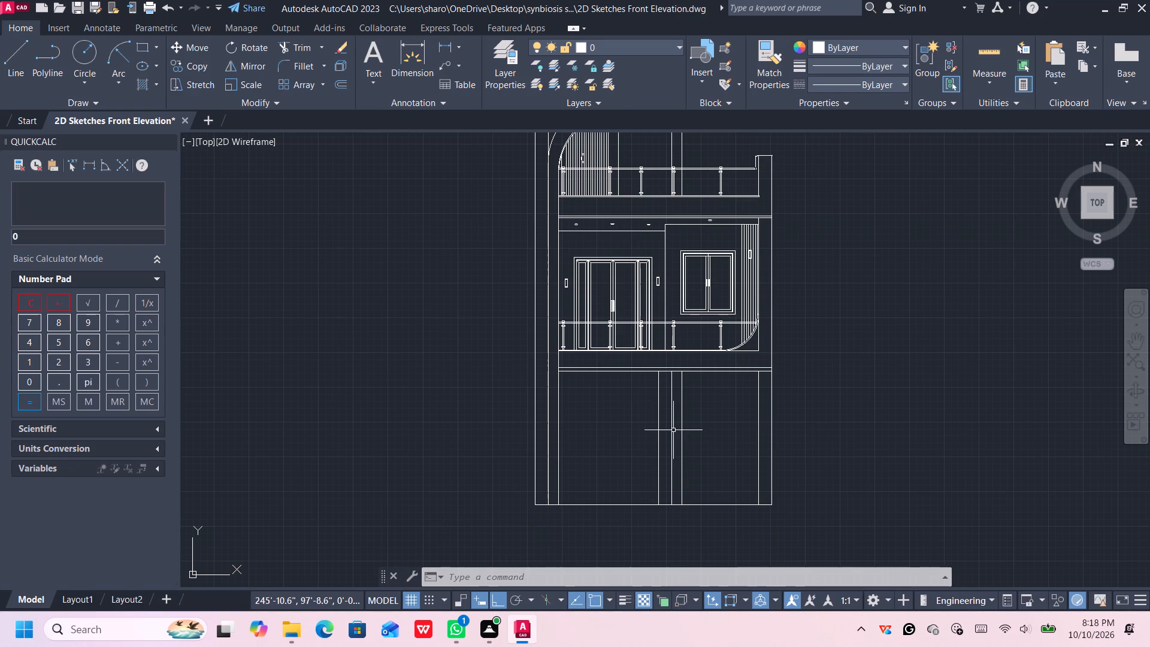
Copy the complete two-panel window with its handles from the balcony floor into the right-hand bay of the ground floor.
{"action": "middle_click_drag", "start_coordinate": [674, 428], "coordinate": [683, 448]}
{"action": "scroll", "coordinate": [729, 283], "scroll_direction": "up", "scroll_amount": 1}
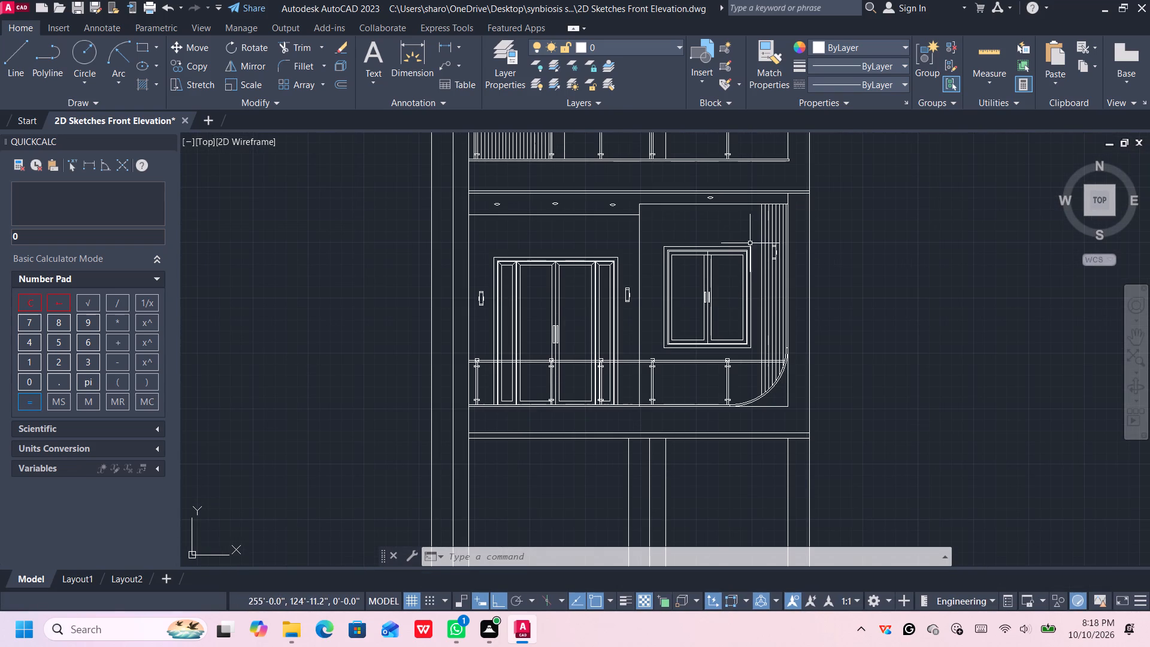
{"action": "left_click", "coordinate": [757, 241]}
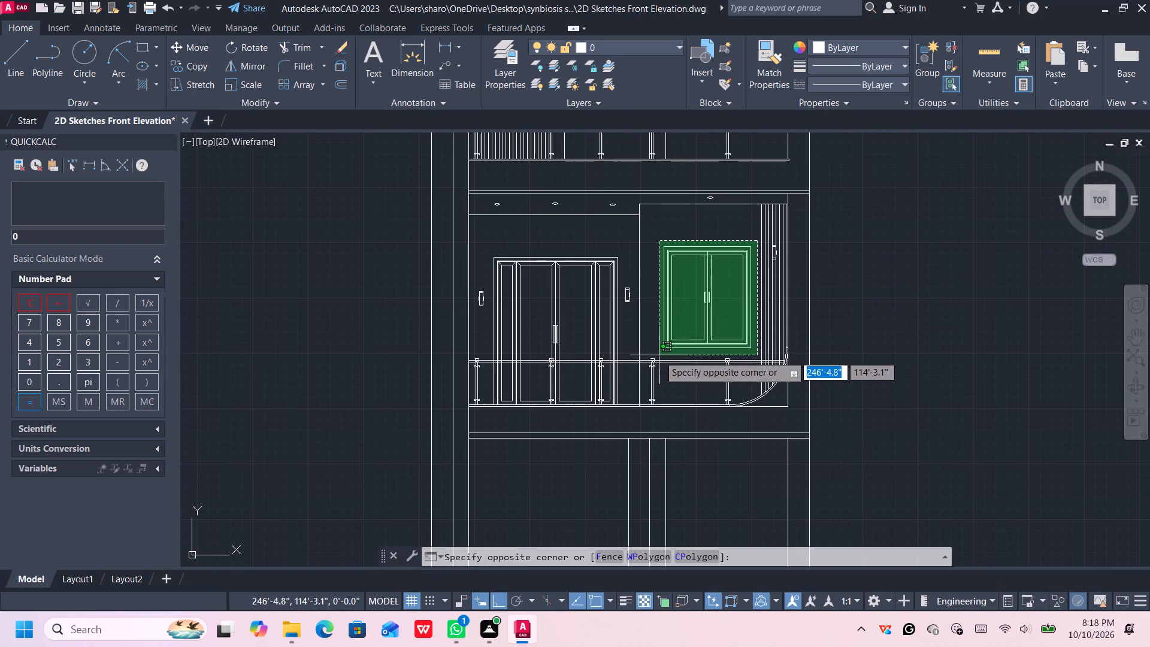
{"action": "left_click", "coordinate": [659, 355]}
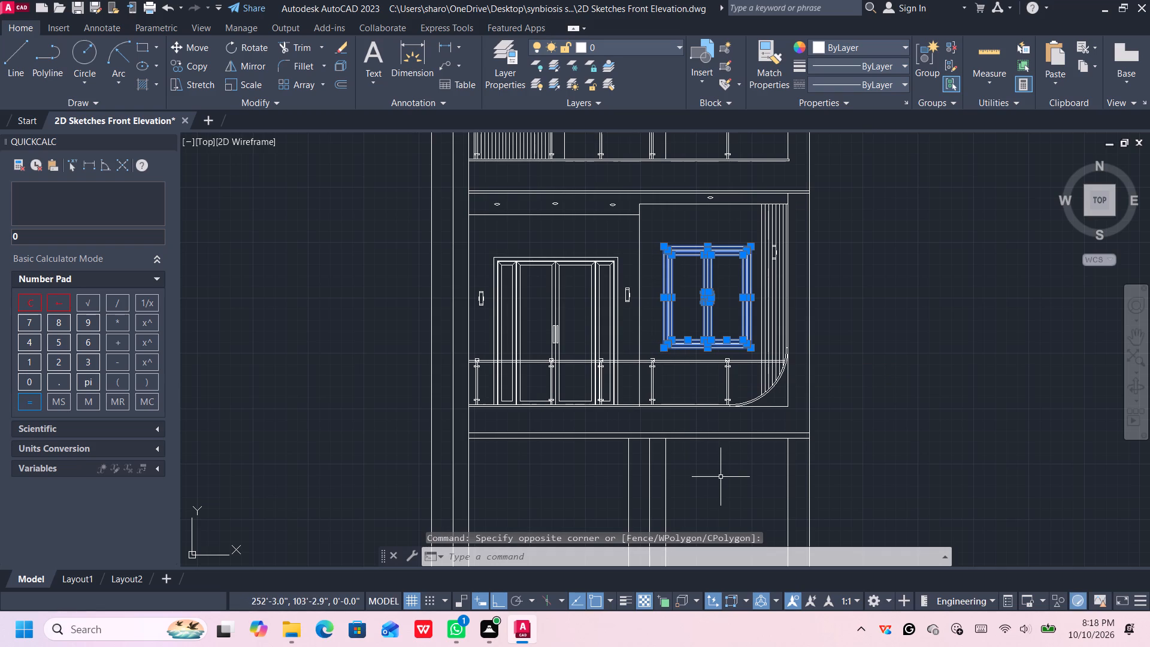
{"action": "key", "text": "ctrl+c"}
{"action": "middle_click_drag", "start_coordinate": [721, 476], "coordinate": [687, 308]}
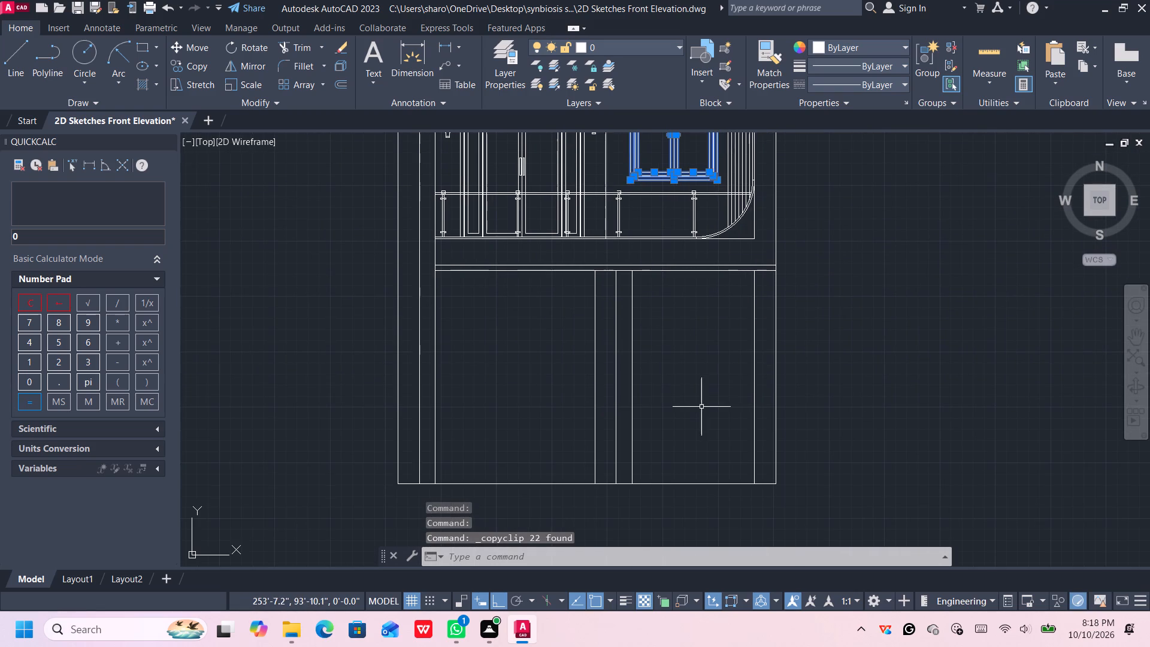
{"action": "key", "text": "ctrl+v"}
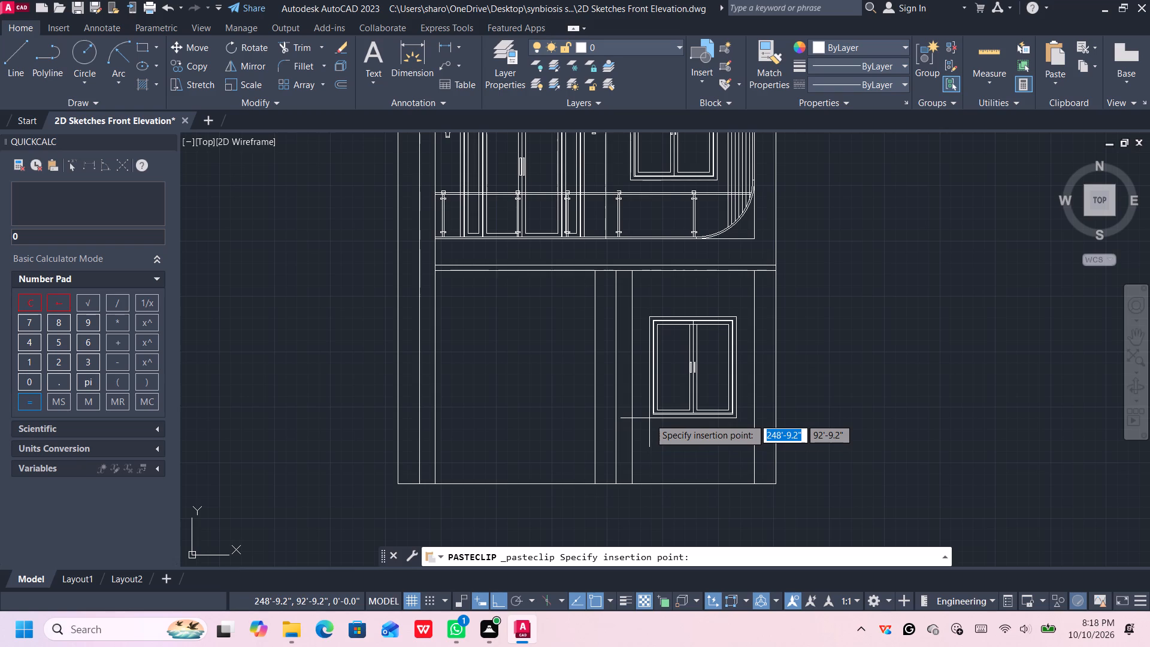
{"action": "left_click", "coordinate": [649, 418]}
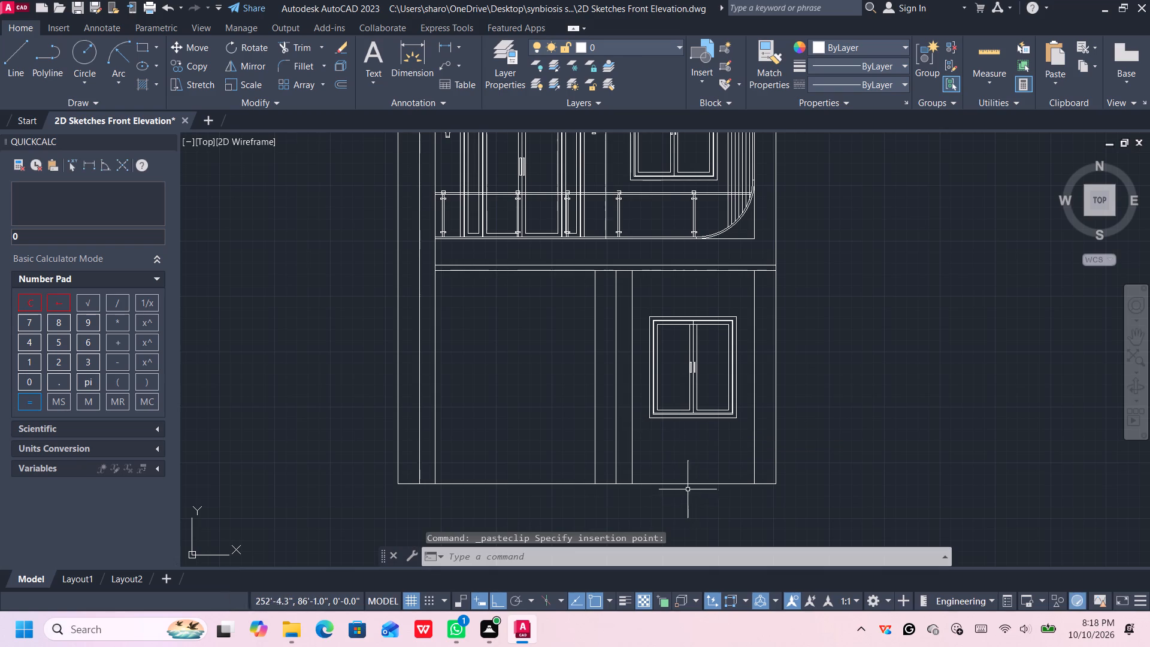
Offset the ground line 2' upward across the full width of the ground floor.
{"action": "scroll", "coordinate": [685, 488], "scroll_direction": "up", "scroll_amount": 2}
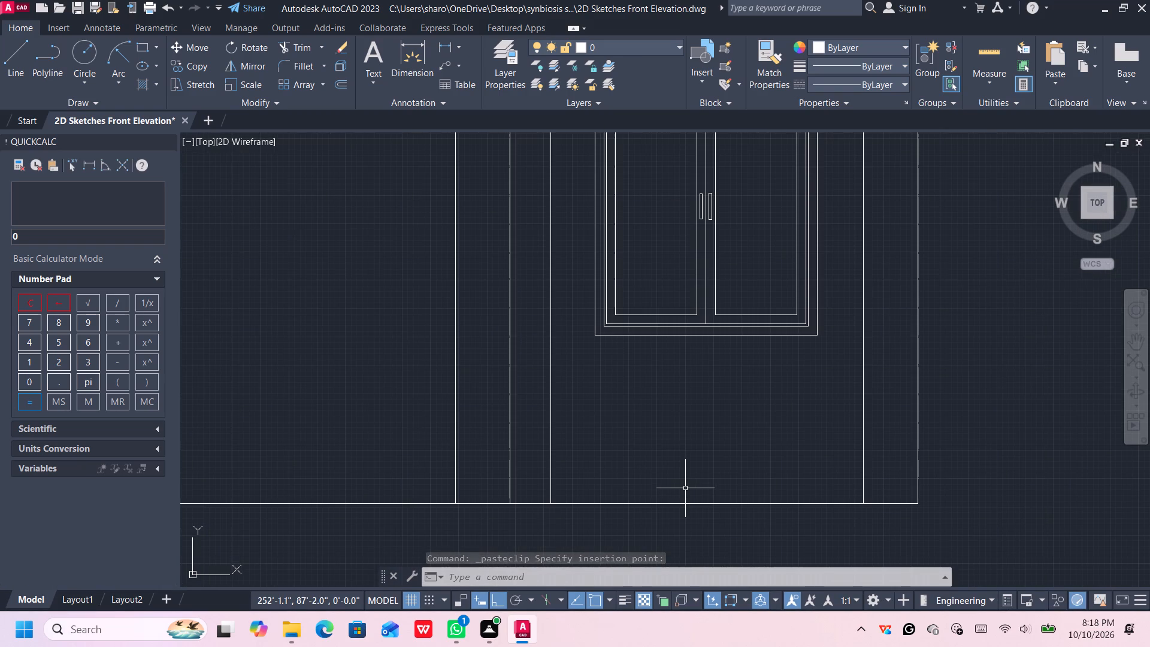
{"action": "left_click", "coordinate": [687, 503]}
{"action": "scroll", "coordinate": [692, 477], "scroll_direction": "down", "scroll_amount": 2}
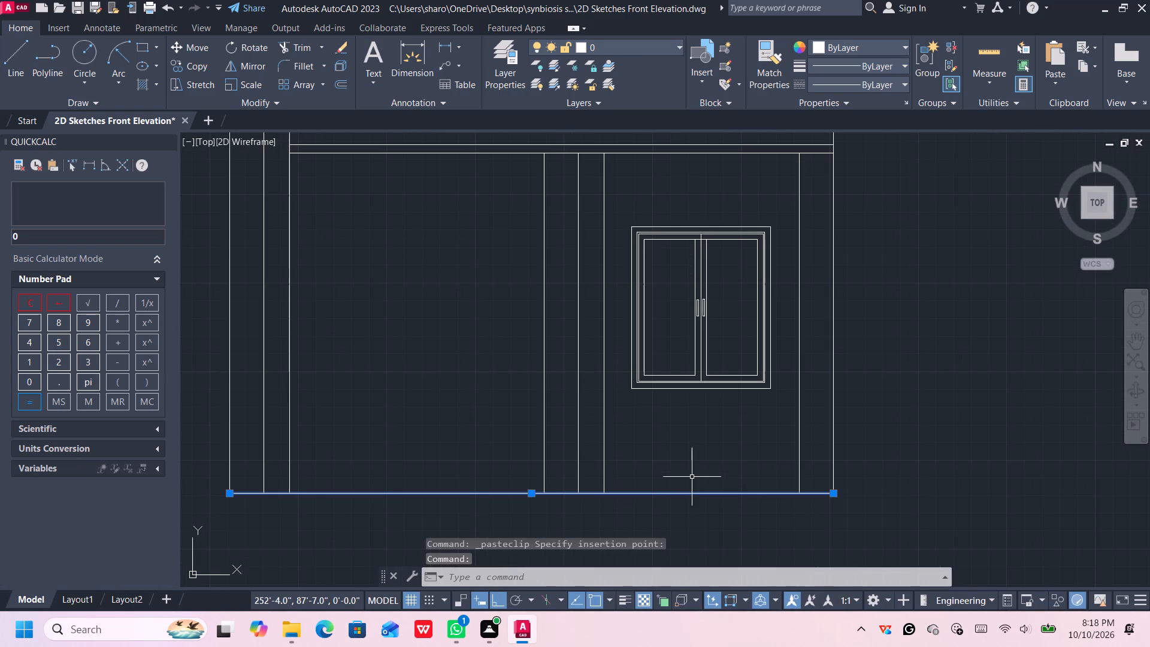
{"action": "key", "text": "o"}
{"action": "key", "text": "Return"}
{"action": "left_click", "coordinate": [692, 495]}
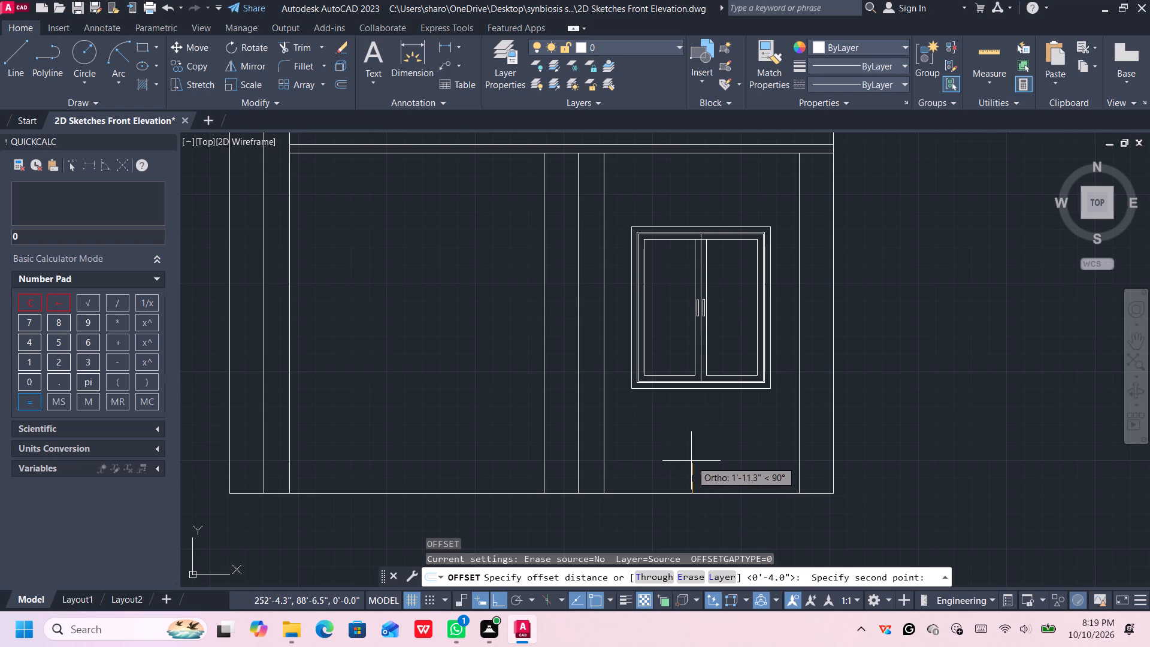
{"action": "type", "text": "2'"}
{"action": "key", "text": "Return"}
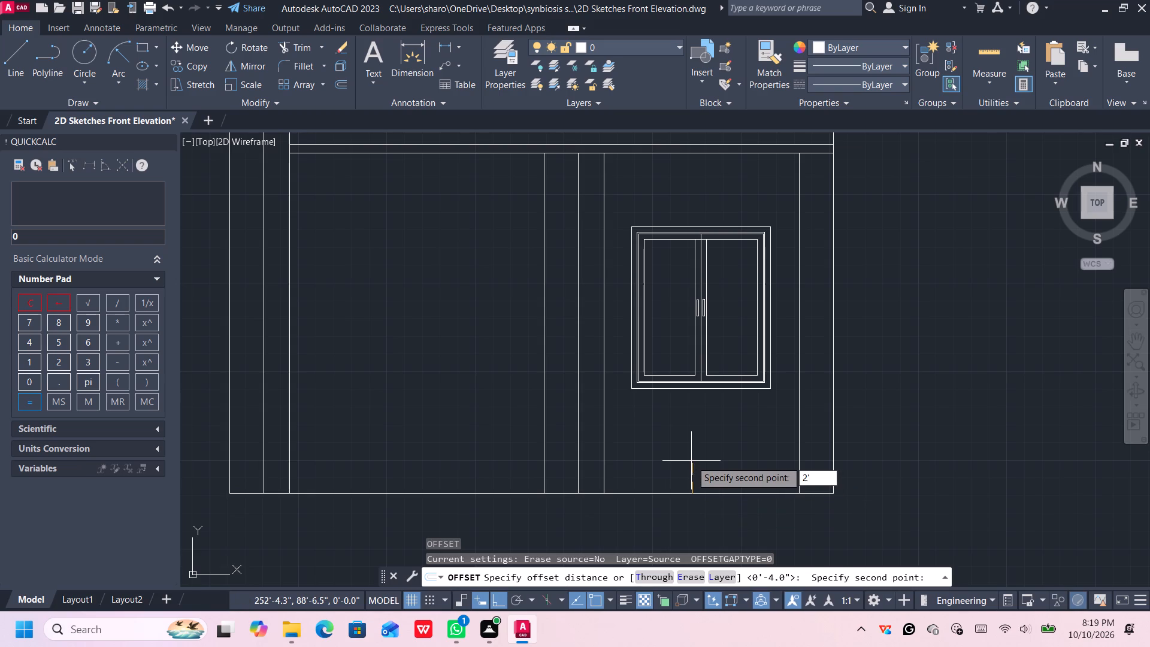
{"action": "left_click", "coordinate": [691, 463]}
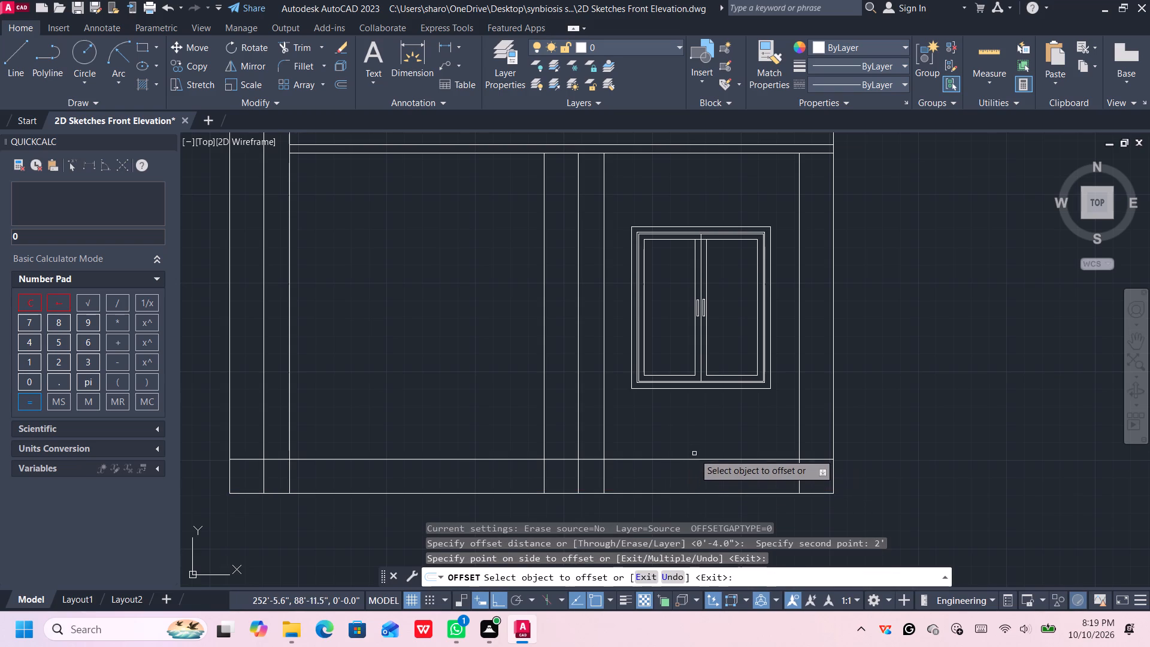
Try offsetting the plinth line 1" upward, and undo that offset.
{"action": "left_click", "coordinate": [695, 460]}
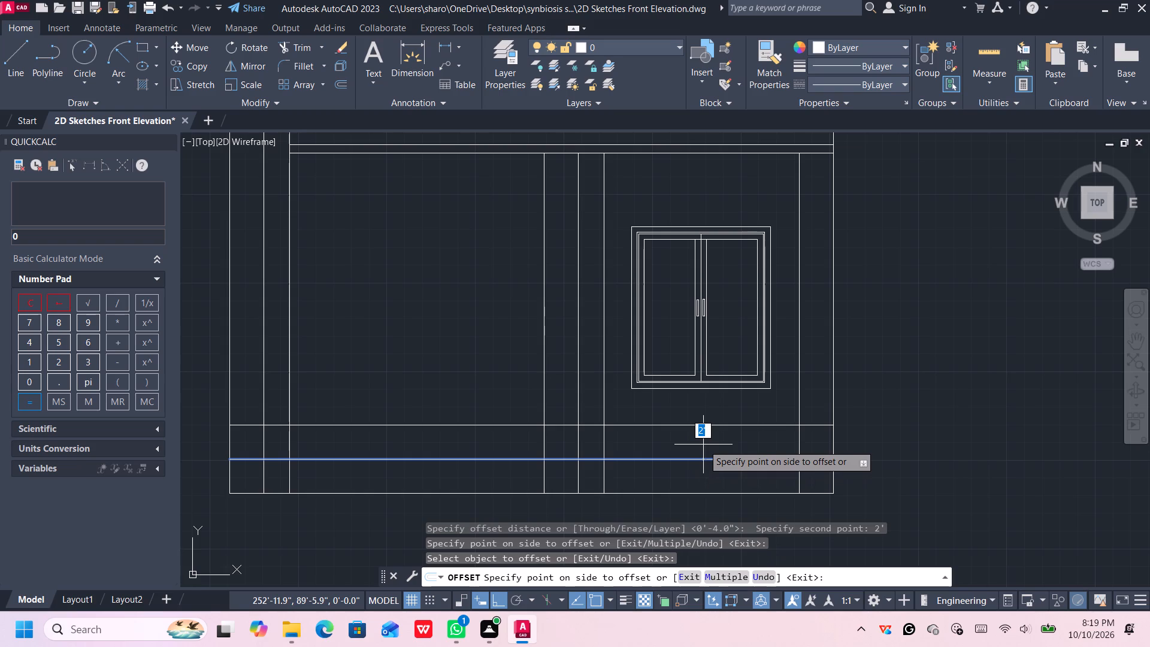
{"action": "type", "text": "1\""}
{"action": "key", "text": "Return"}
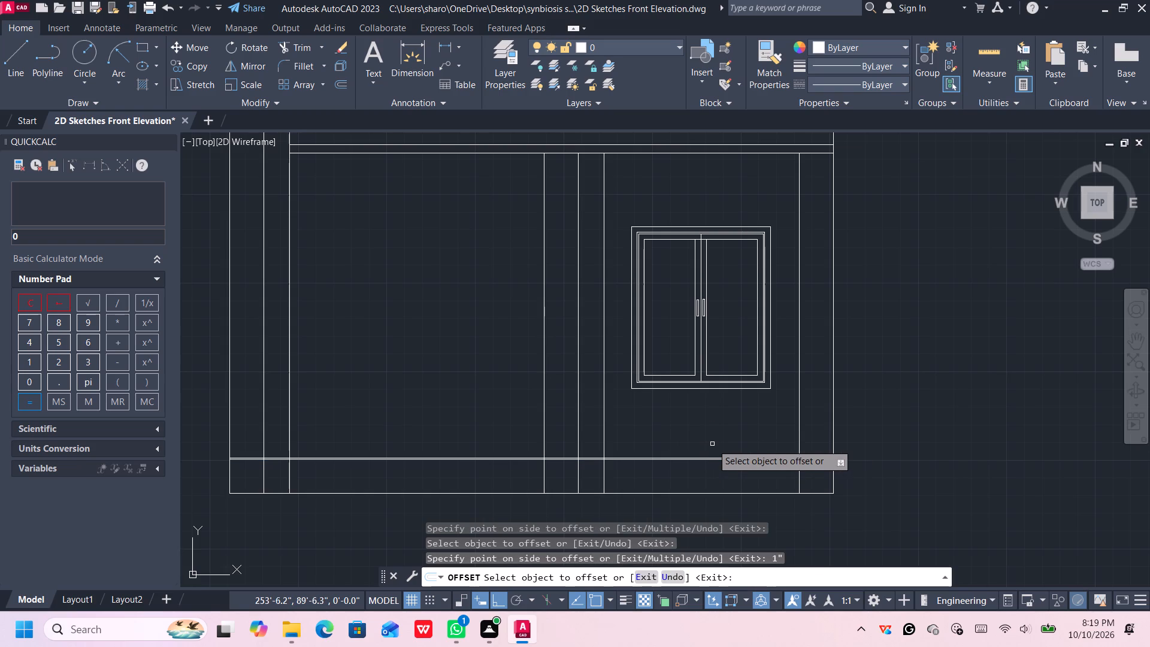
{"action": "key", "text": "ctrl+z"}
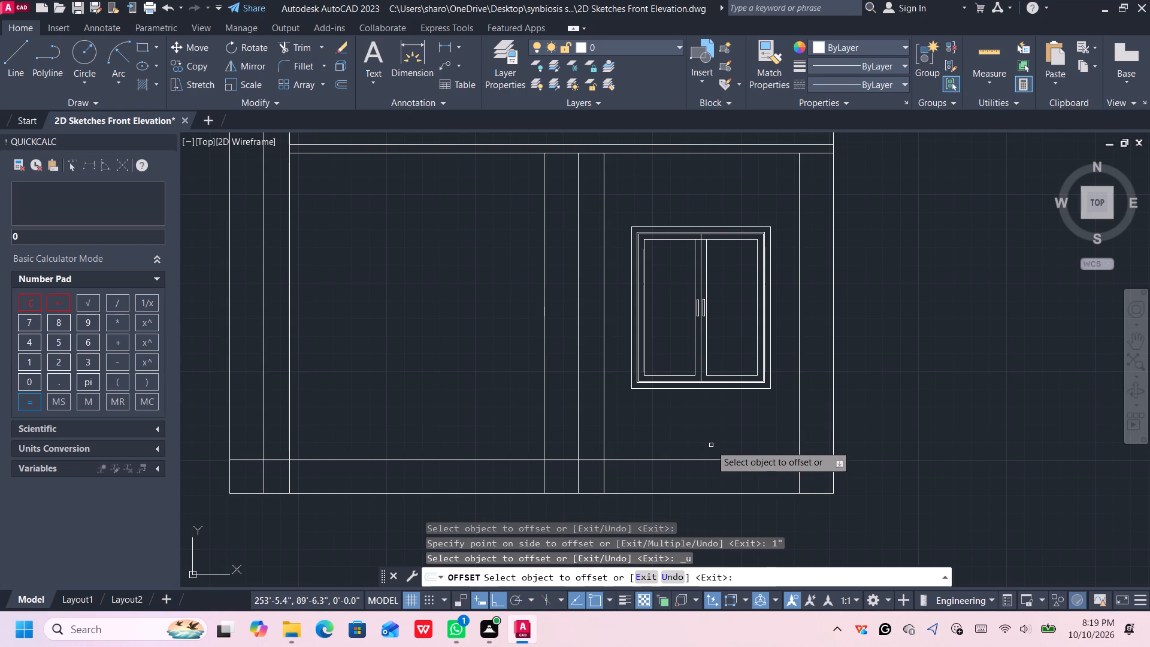
Offset the plinth line 2" upward to form a thin band above it.
{"action": "left_click", "coordinate": [706, 461]}
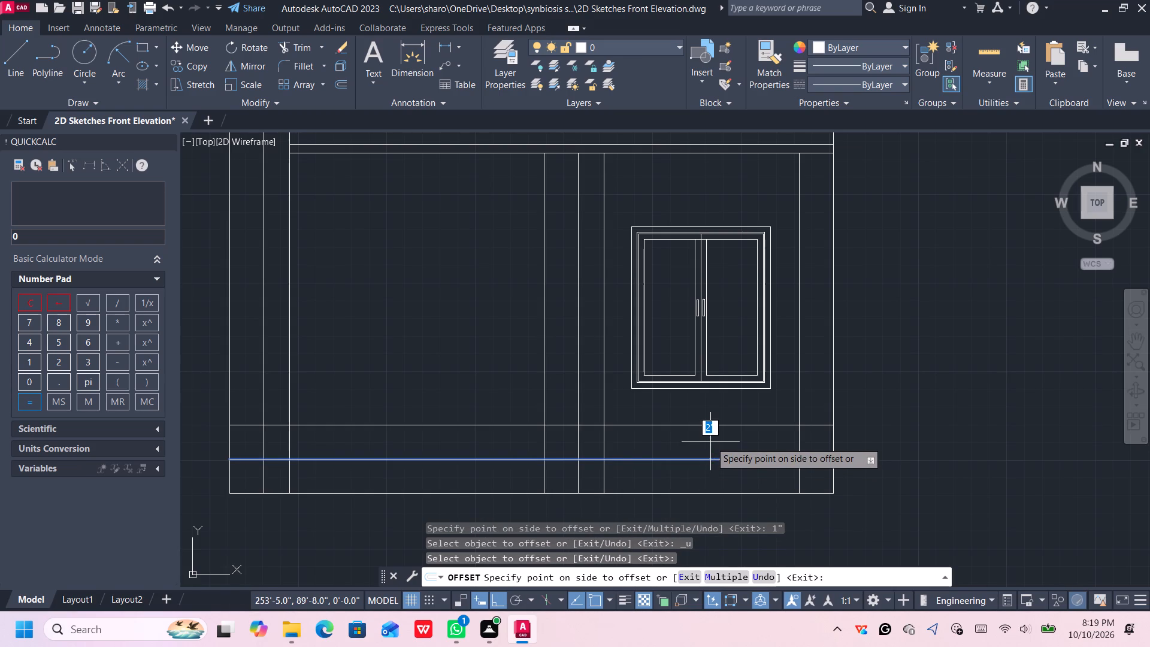
{"action": "type", "text": "2\""}
{"action": "key", "text": "Return"}
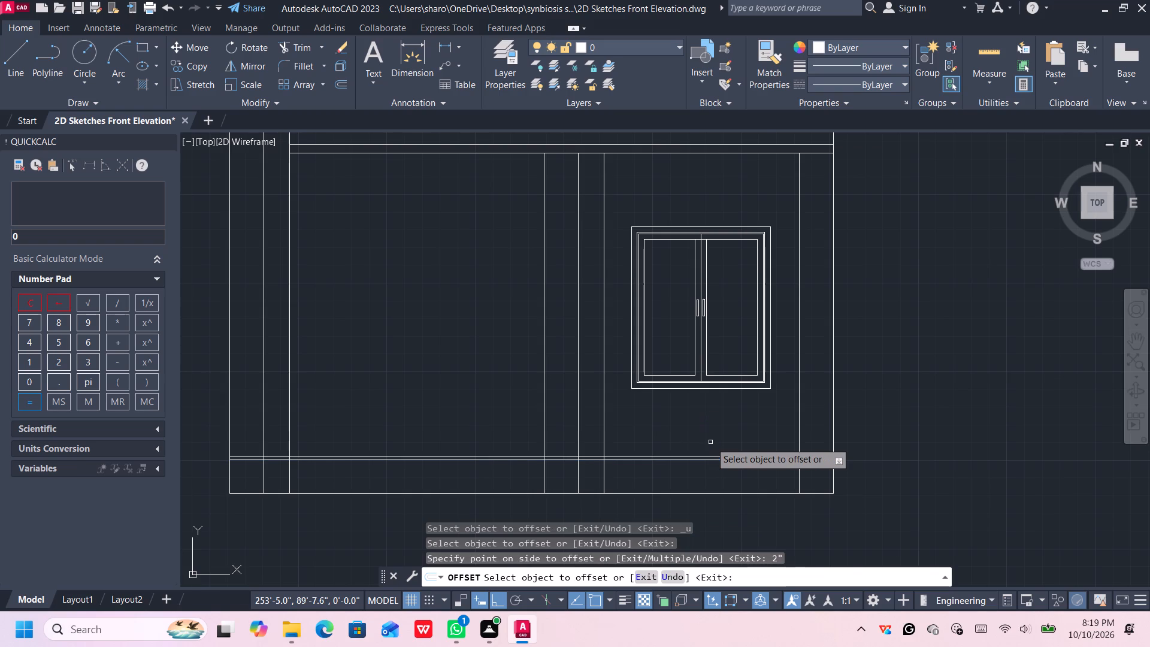
{"action": "scroll", "coordinate": [710, 442], "scroll_direction": "down", "scroll_amount": 1}
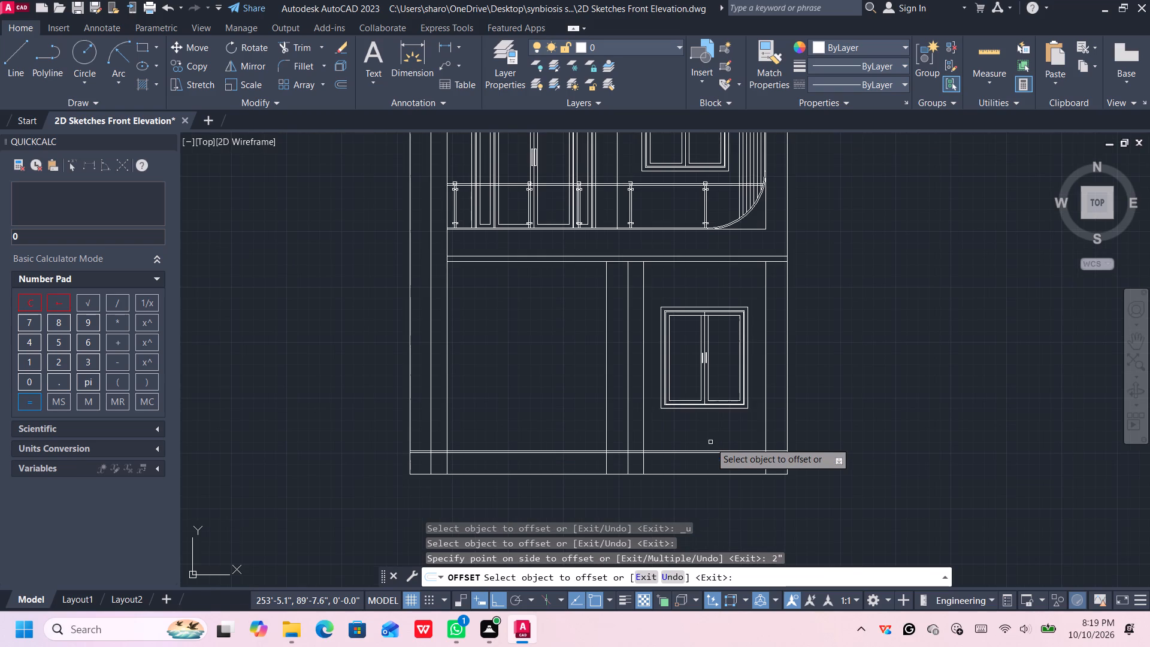
{"action": "scroll", "coordinate": [710, 442], "scroll_direction": "up", "scroll_amount": 1}
{"action": "scroll", "coordinate": [710, 442], "scroll_direction": "down", "scroll_amount": 3}
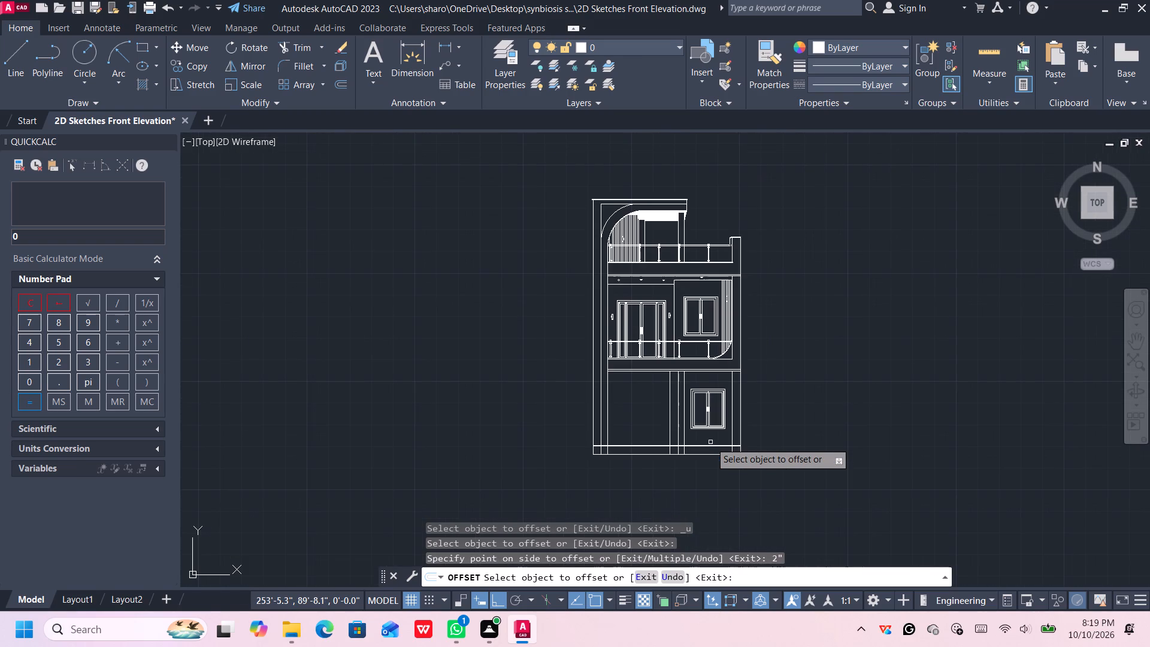
{"action": "scroll", "coordinate": [710, 442], "scroll_direction": "up", "scroll_amount": 1}
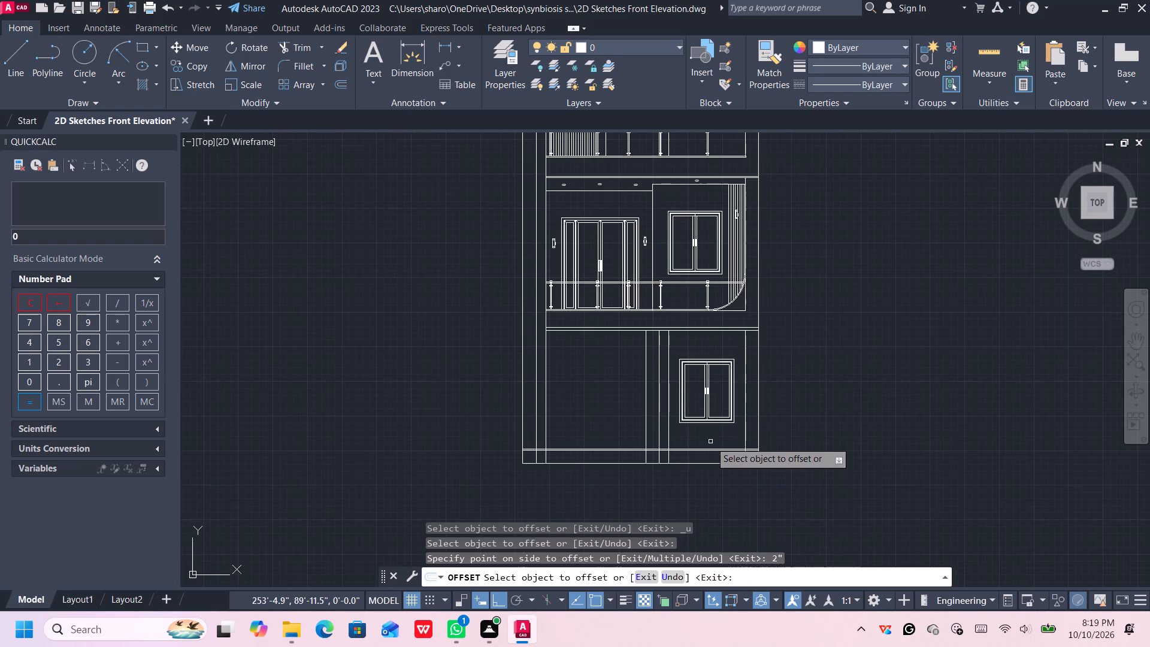
{"action": "key", "text": "Escape"}
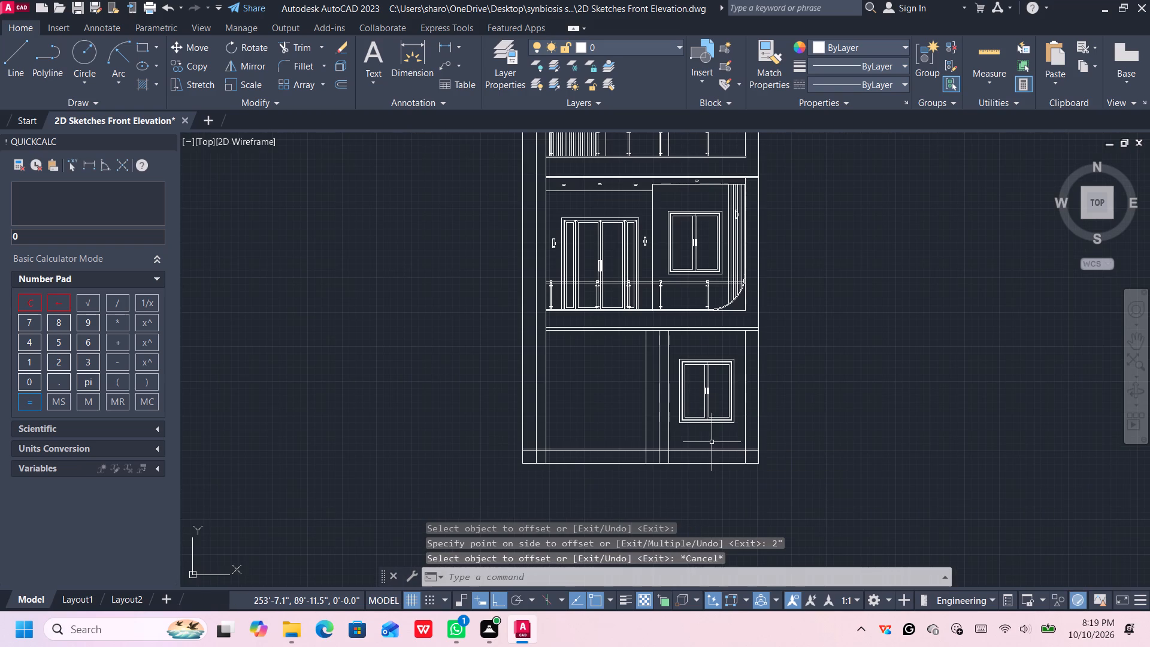
{"action": "key", "text": "Escape"}
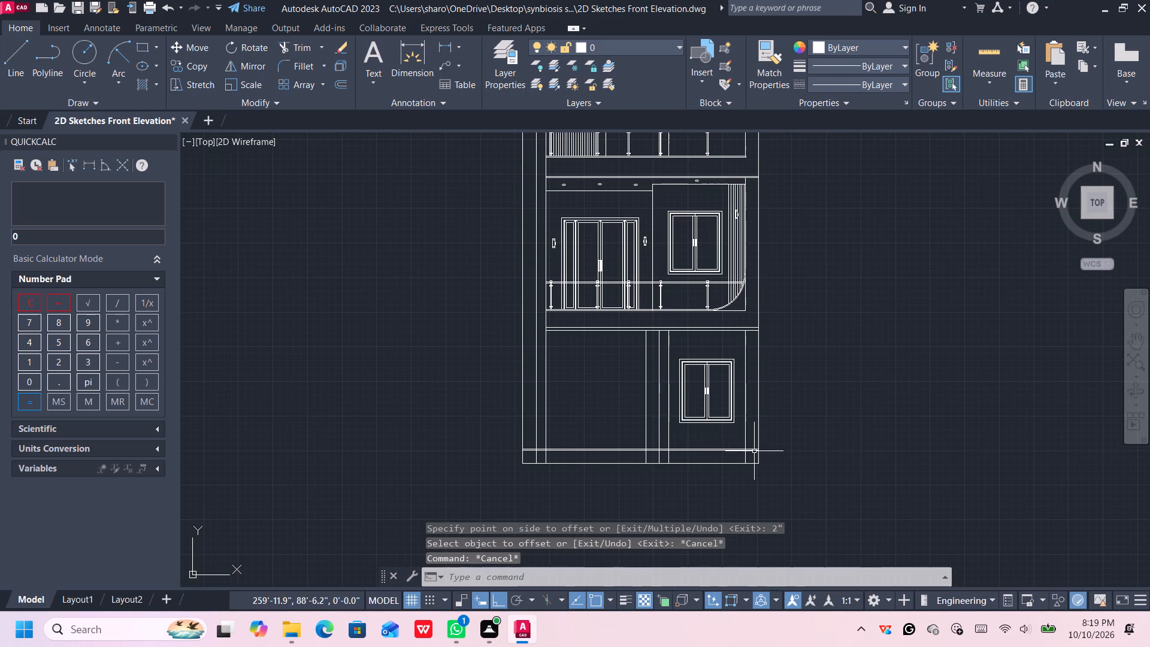
Draw a vertical line from the band's top edge down to the ground line, along the right column's inner edge.
{"action": "scroll", "coordinate": [752, 453], "scroll_direction": "up", "scroll_amount": 2}
{"action": "key", "text": "l"}
{"action": "key", "text": "Return"}
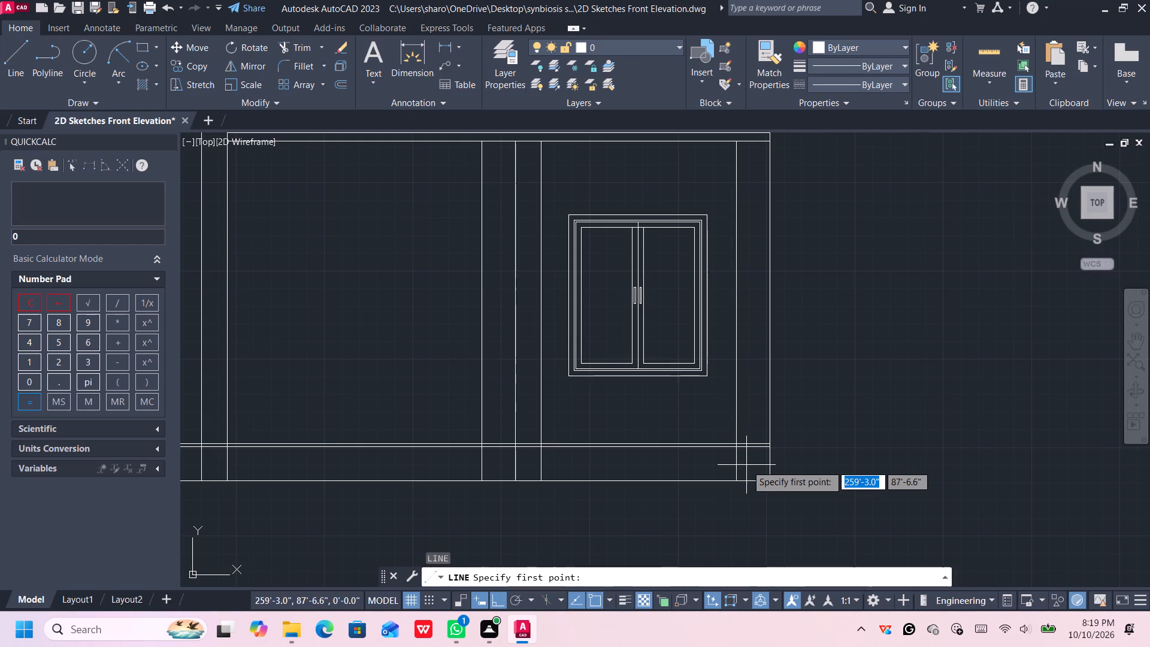
{"action": "scroll", "coordinate": [743, 464], "scroll_direction": "up", "scroll_amount": 2}
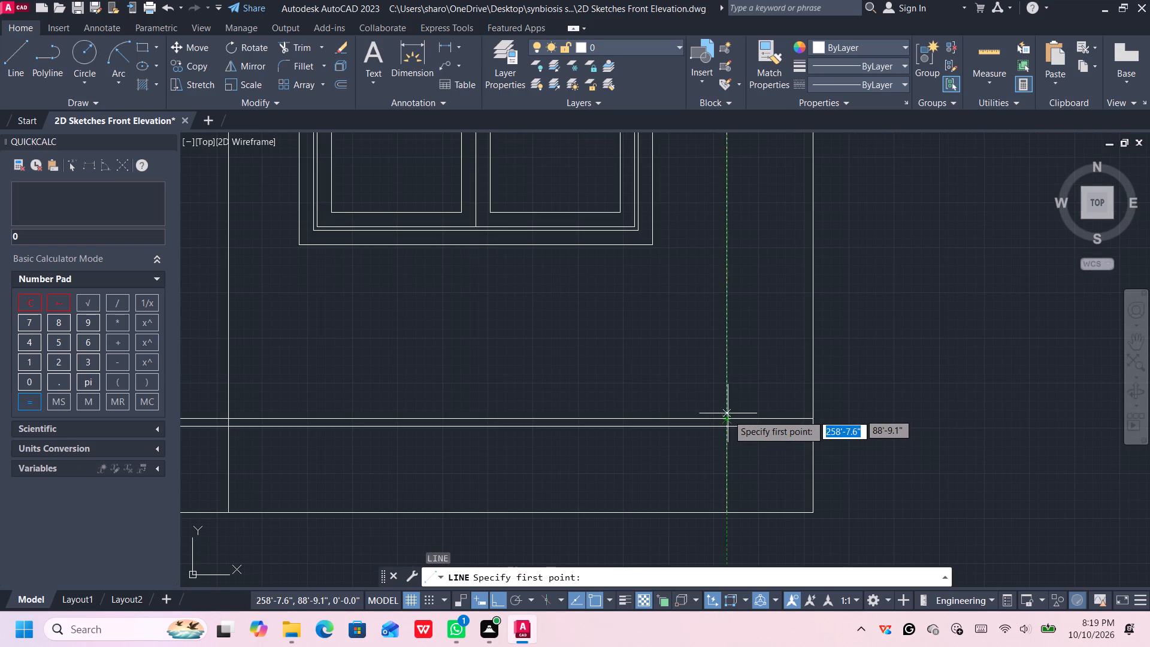
{"action": "left_click", "coordinate": [727, 418]}
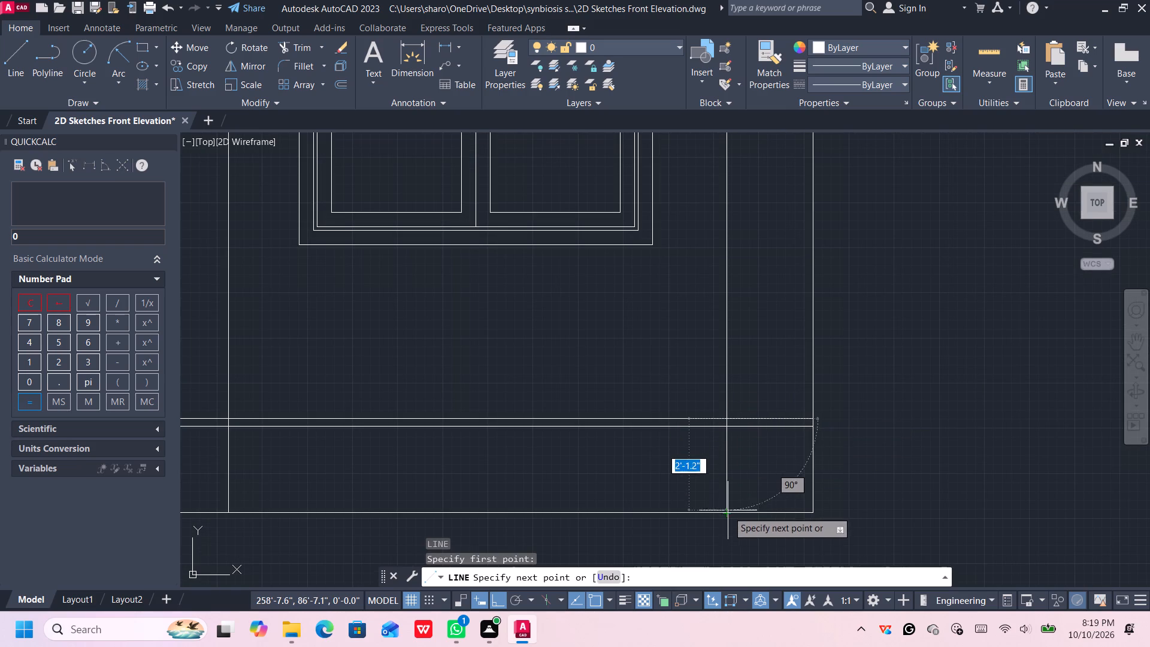
{"action": "left_click", "coordinate": [728, 511]}
{"action": "key", "text": "space"}
Move the short vertical plinth line 3" to the right, into the right column.
{"action": "left_click", "coordinate": [726, 472]}
{"action": "left_click", "coordinate": [728, 468]}
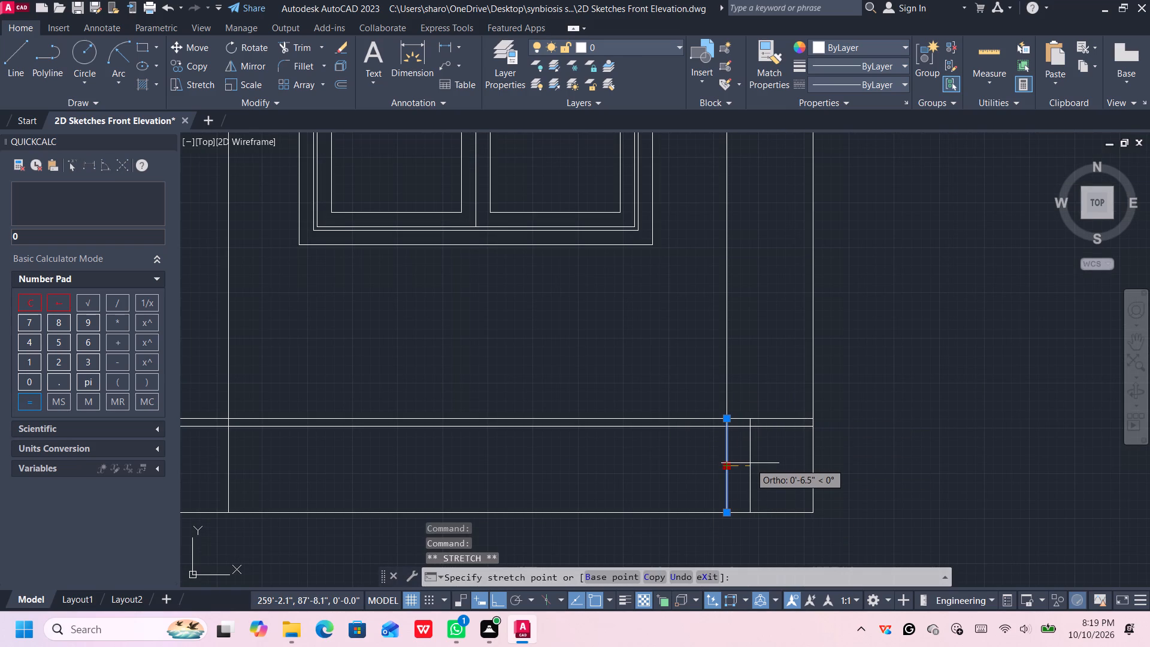
{"action": "key", "text": "3"}
{"action": "key", "text": "shift+quotedbl"}
{"action": "key", "text": "Return"}
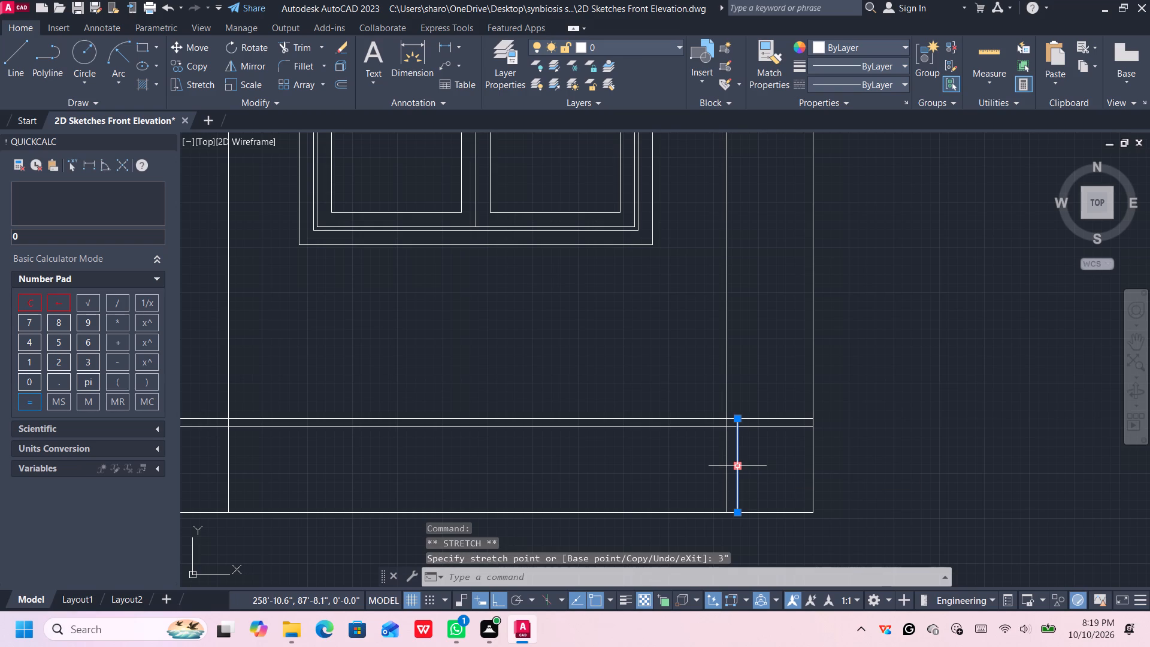
Move the short vertical plinth line another 3" to the right, further into the right column.
{"action": "left_click", "coordinate": [740, 465]}
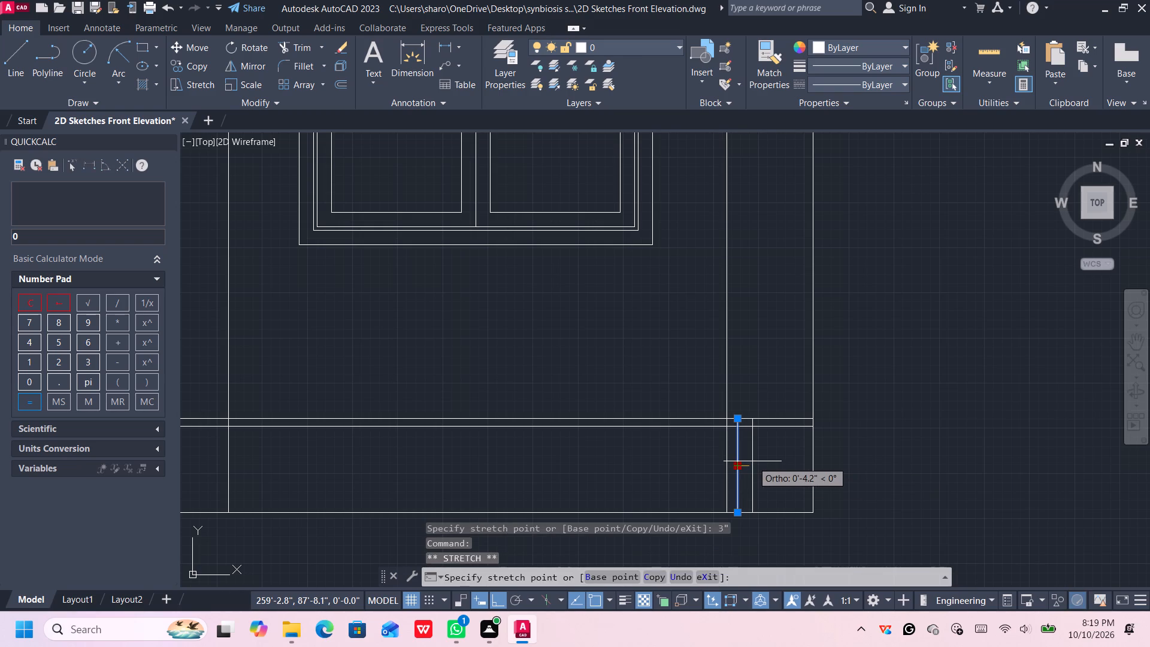
{"action": "type", "text": "3\""}
{"action": "key", "text": "Return"}
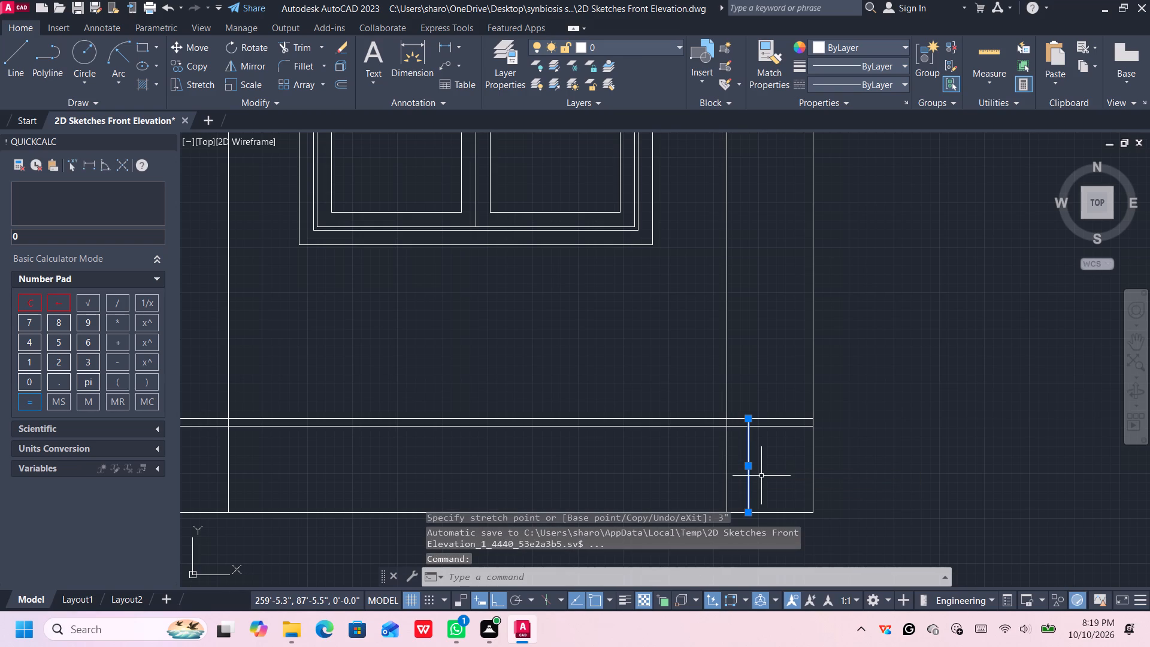
{"action": "key", "text": "Escape"}
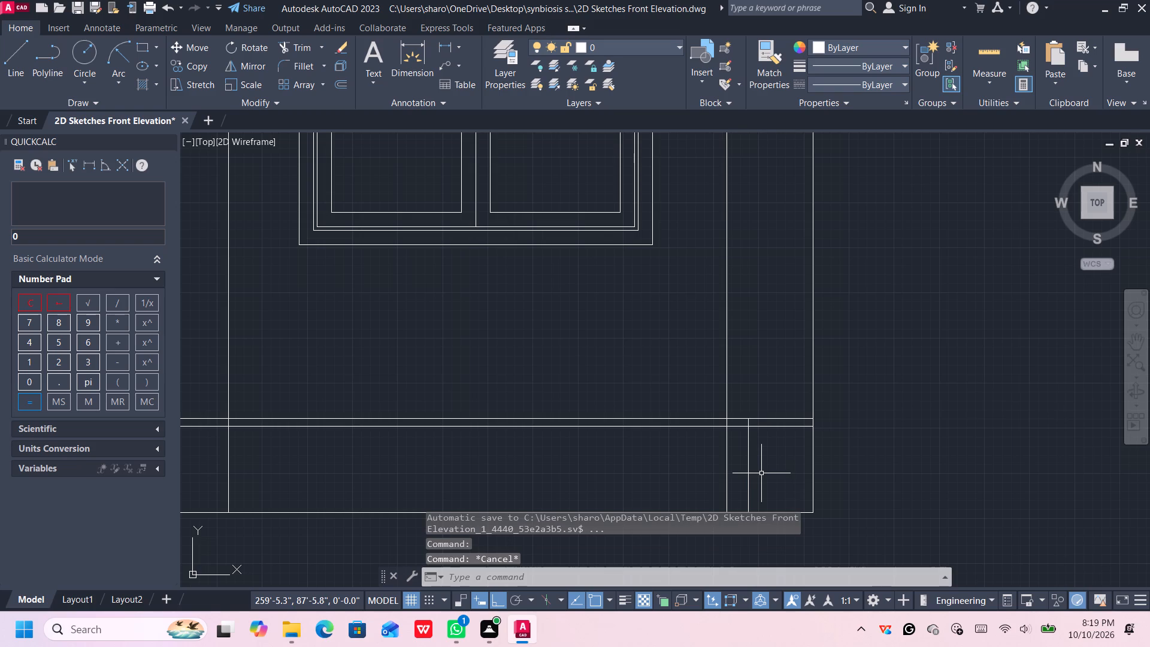
Trim the plinth band lines beyond the short vertical line and the right column's inner edge within the band and plinth.
{"action": "key", "text": "t"}
{"action": "key", "text": "r"}
{"action": "key", "text": "Return"}
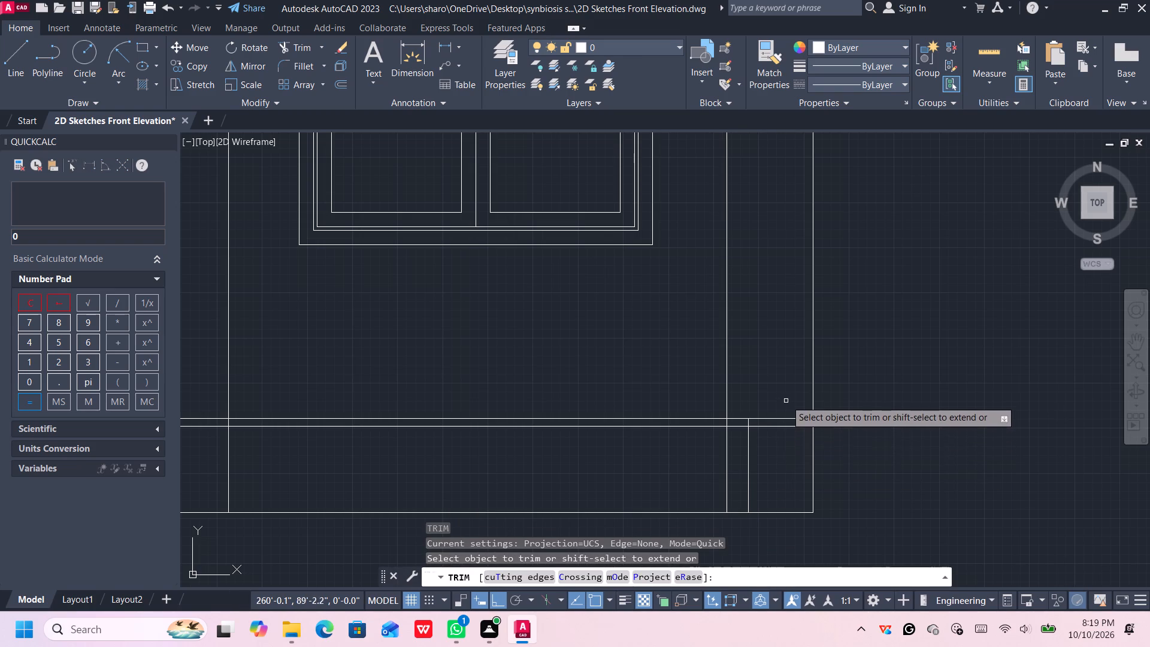
{"action": "left_click", "coordinate": [785, 400]}
{"action": "left_click", "coordinate": [776, 451]}
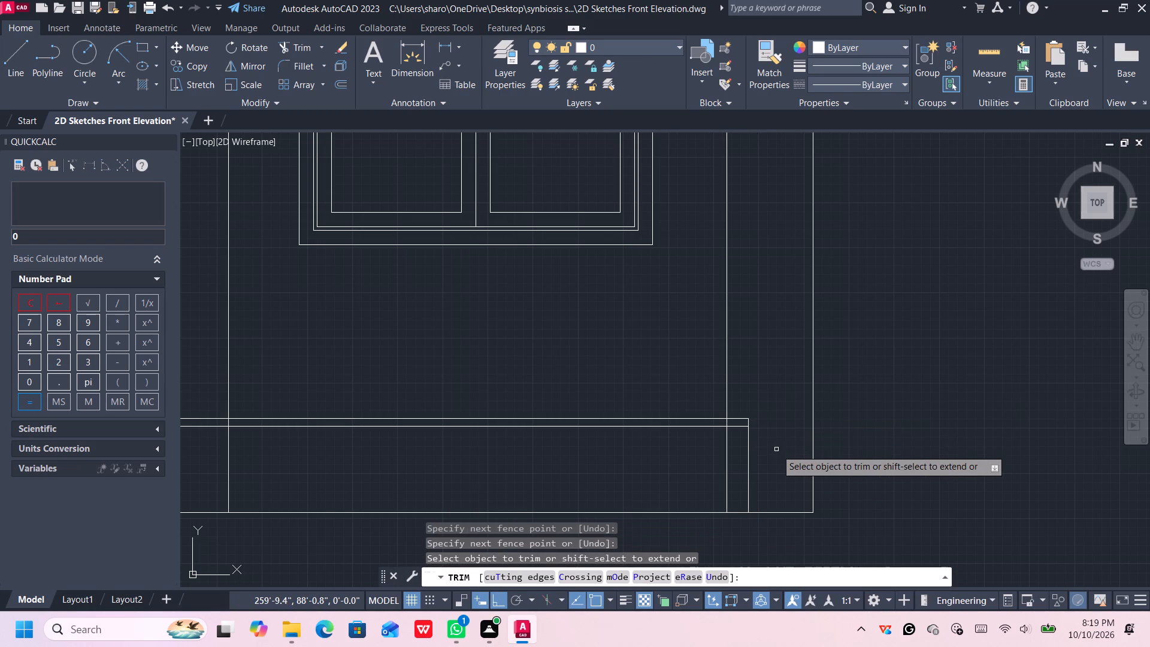
{"action": "left_click", "coordinate": [737, 460]}
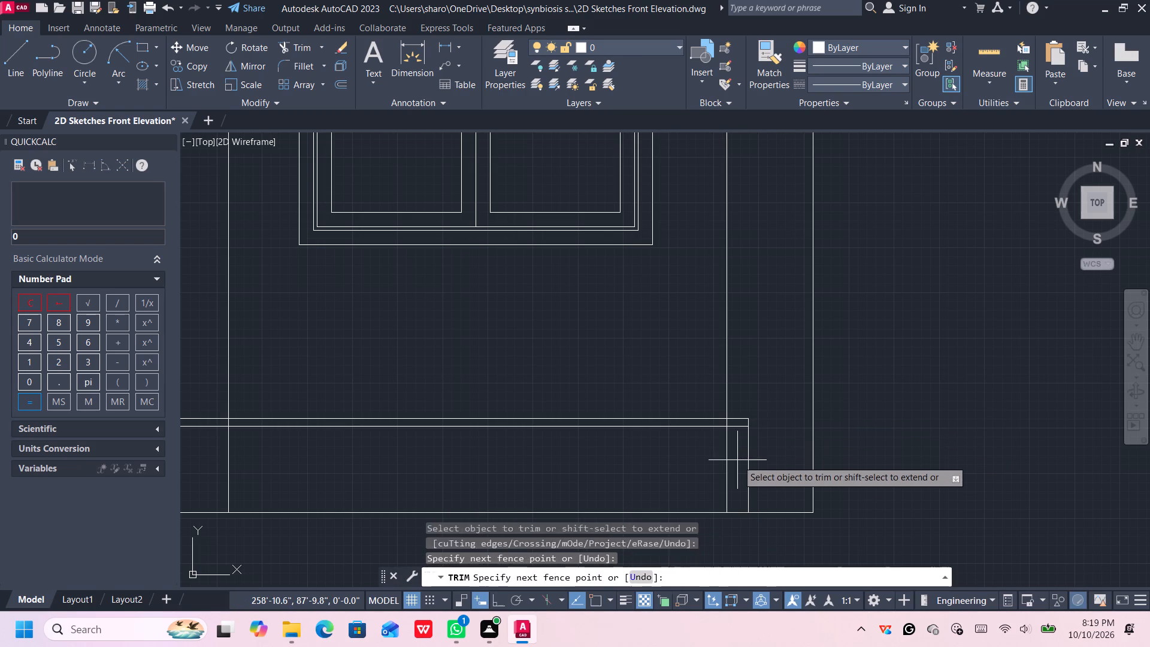
{"action": "left_click", "coordinate": [722, 462]}
{"action": "scroll", "coordinate": [726, 424], "scroll_direction": "up", "scroll_amount": 2}
{"action": "left_click", "coordinate": [727, 424]}
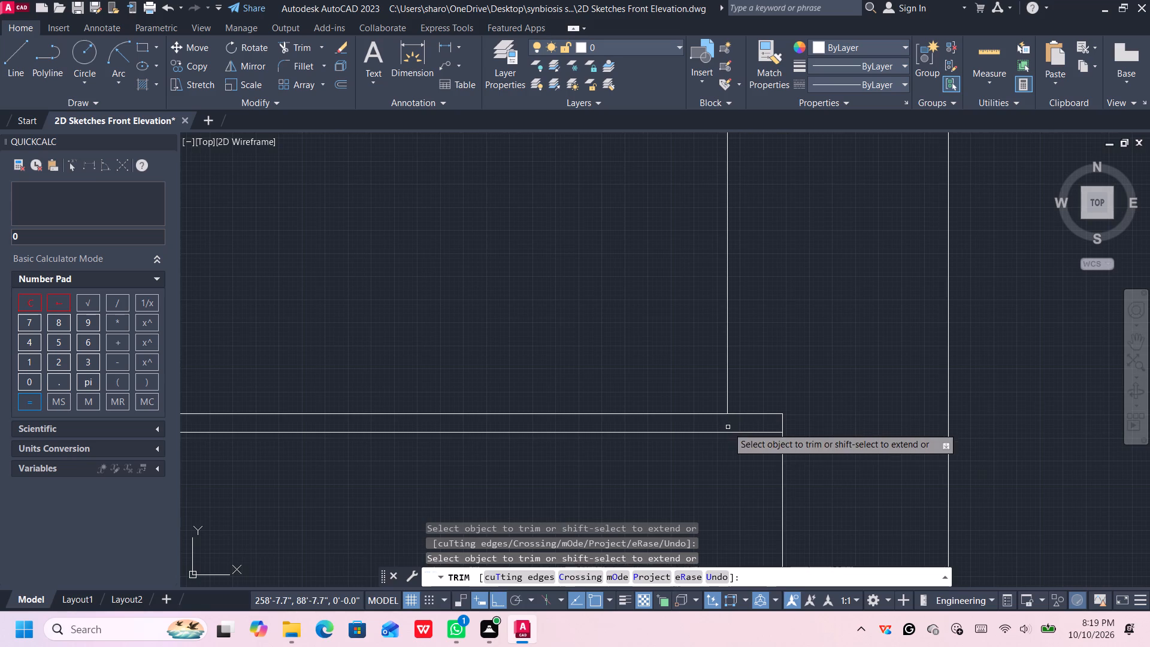
Trim away both plinth band lines everywhere left of the ground-floor window bay, across the columns and the open bay.
{"action": "scroll", "coordinate": [706, 499], "scroll_direction": "down", "scroll_amount": 4}
{"action": "middle_click_drag", "start_coordinate": [706, 497], "coordinate": [809, 444]}
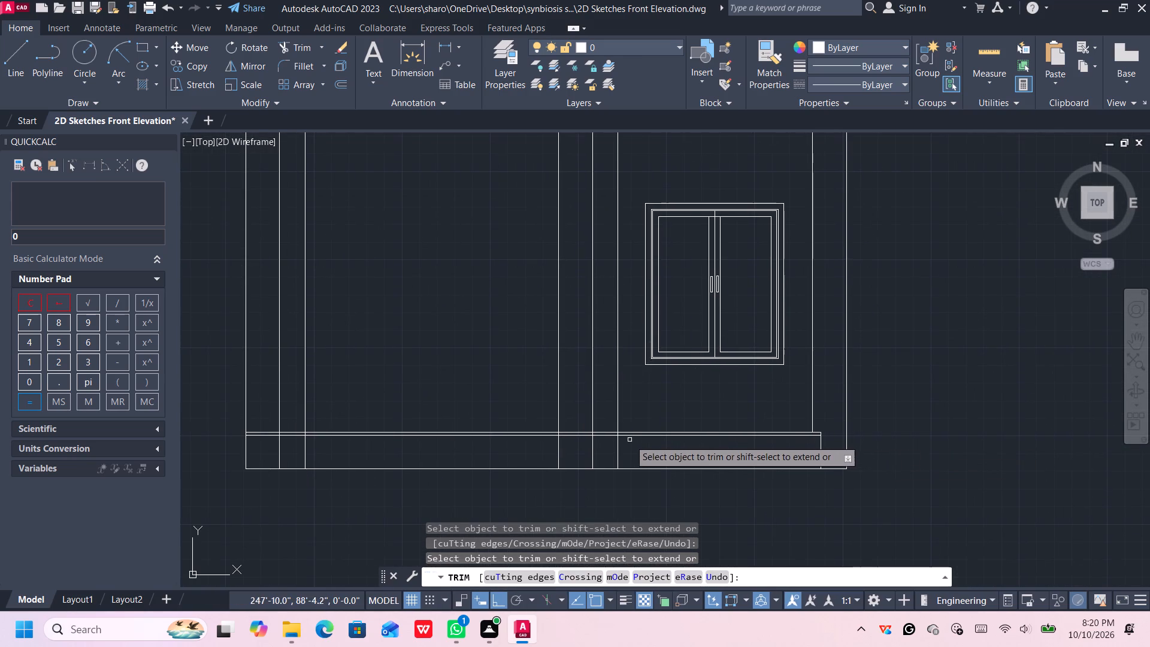
{"action": "left_click", "coordinate": [606, 428]}
{"action": "left_click", "coordinate": [603, 442]}
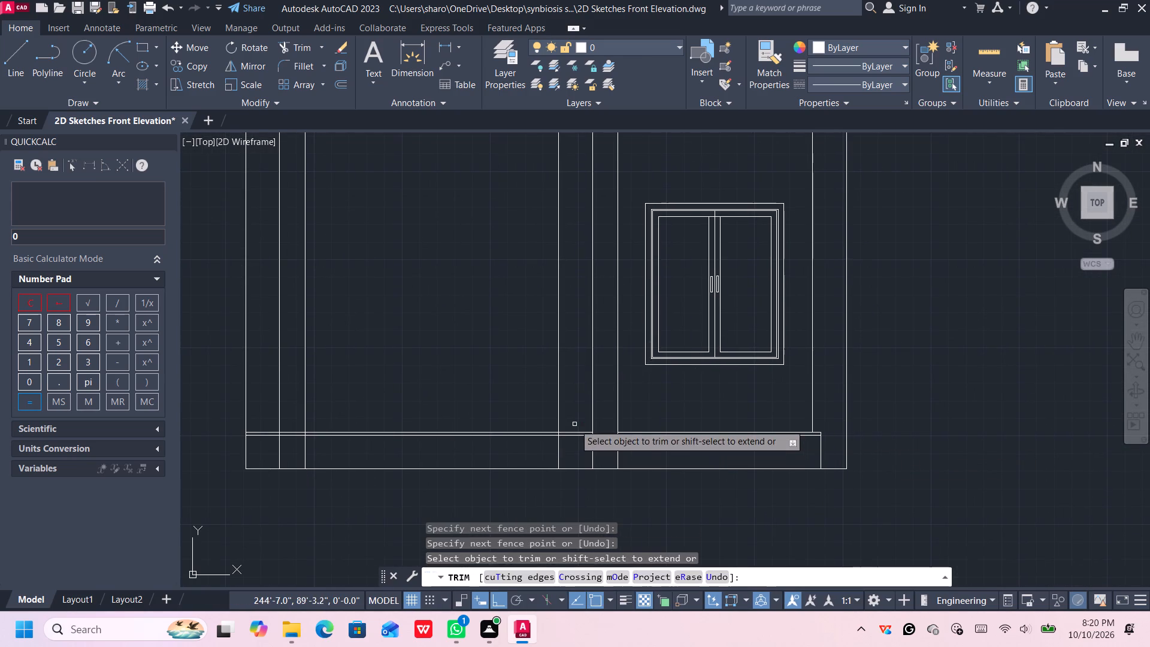
{"action": "left_click", "coordinate": [574, 424]}
{"action": "left_click", "coordinate": [571, 447]}
{"action": "left_click", "coordinate": [504, 415]}
{"action": "left_click", "coordinate": [486, 445]}
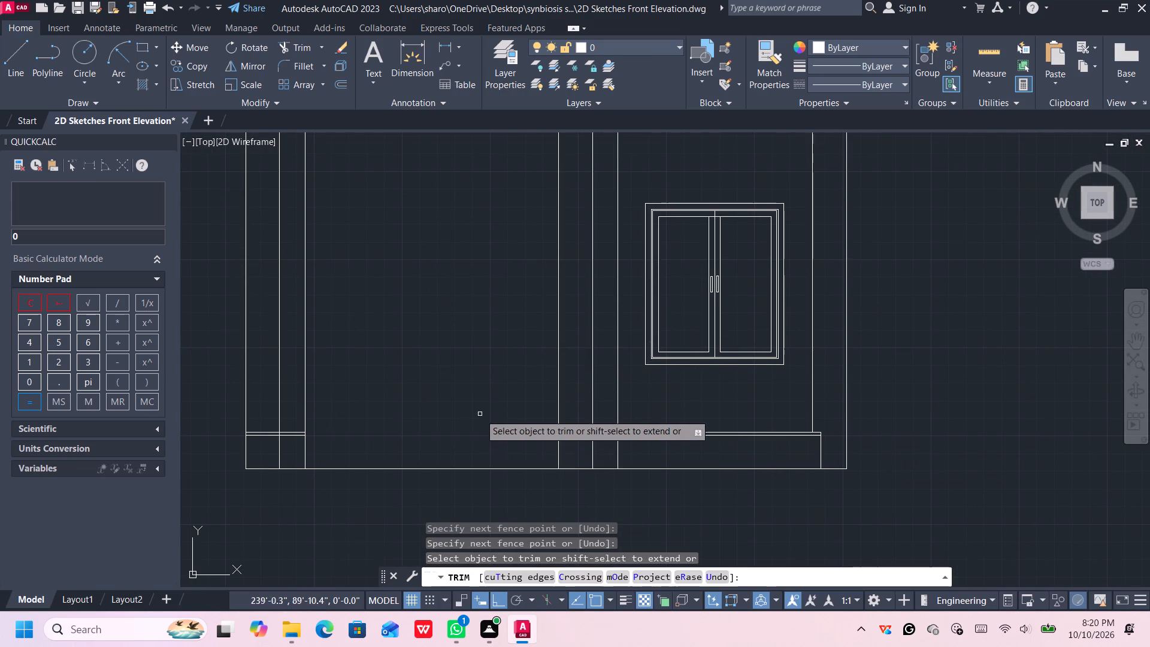
{"action": "middle_click_drag", "start_coordinate": [480, 415], "coordinate": [679, 403]}
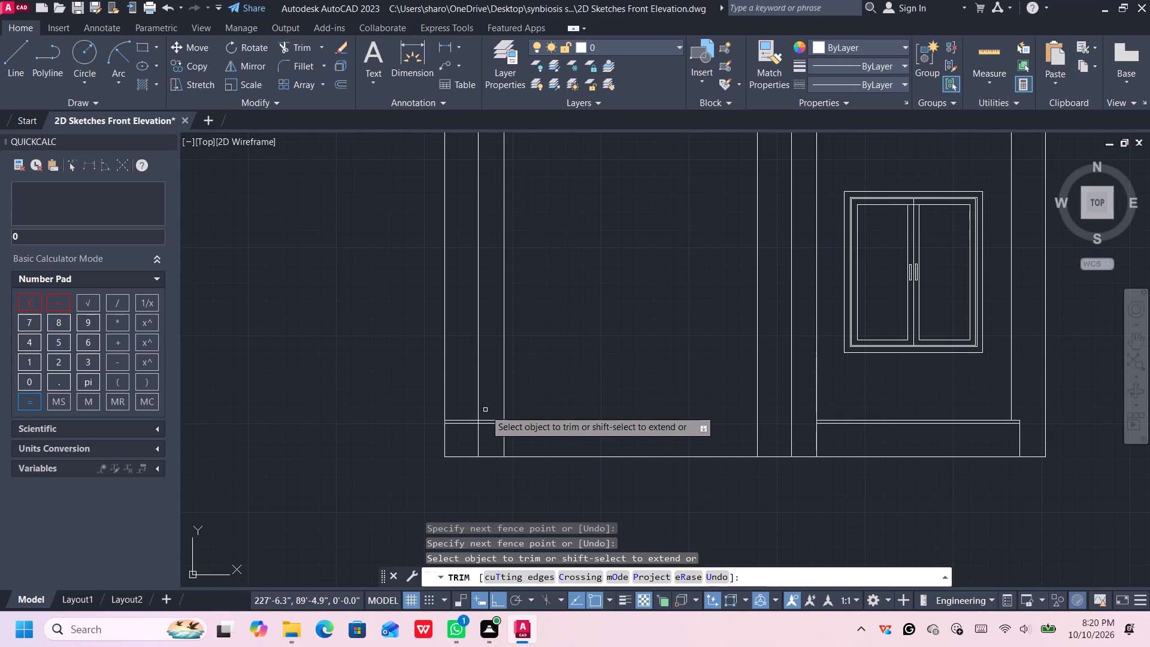
{"action": "left_click", "coordinate": [486, 411]}
{"action": "left_click", "coordinate": [494, 432]}
{"action": "left_click", "coordinate": [461, 411]}
{"action": "left_click", "coordinate": [459, 432]}
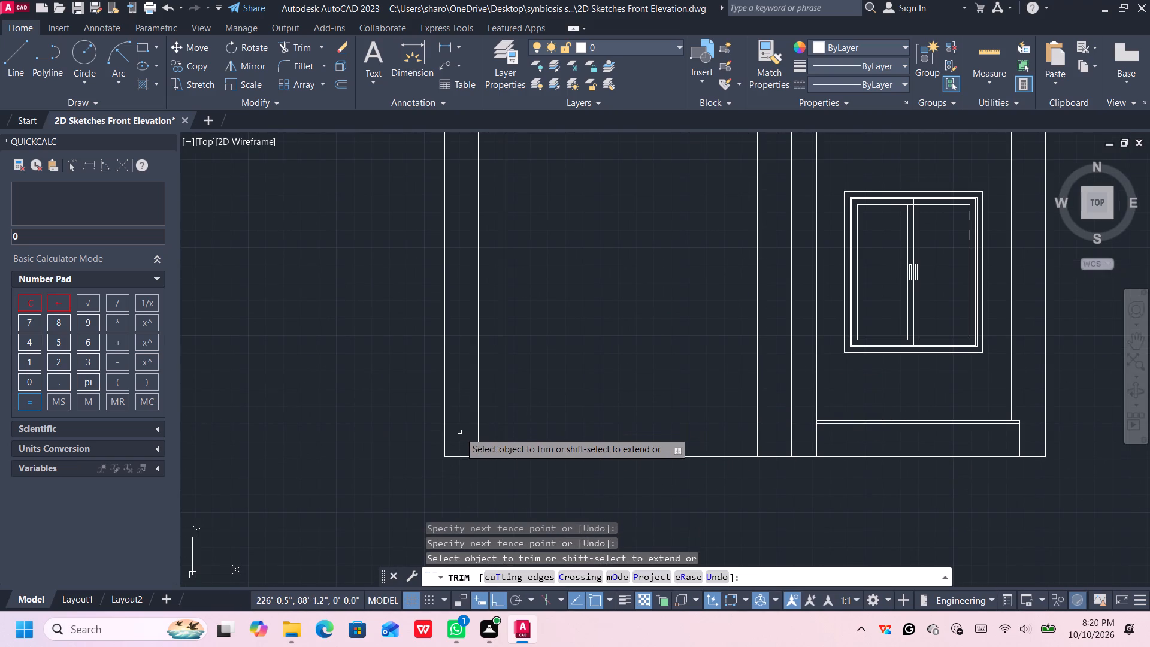
{"action": "key", "text": "Escape"}
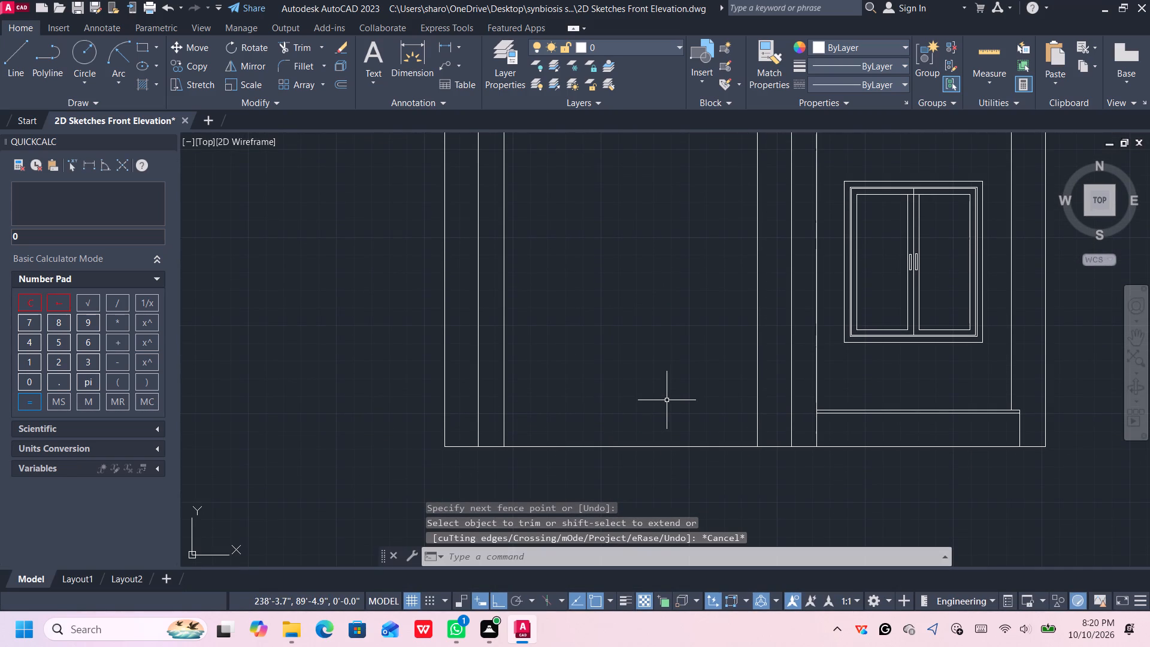
Draw a horizontal line across the top of the ground-floor window bay, along the beam's underside between its two side edges.
{"action": "middle_click_drag", "start_coordinate": [718, 294], "coordinate": [704, 333]}
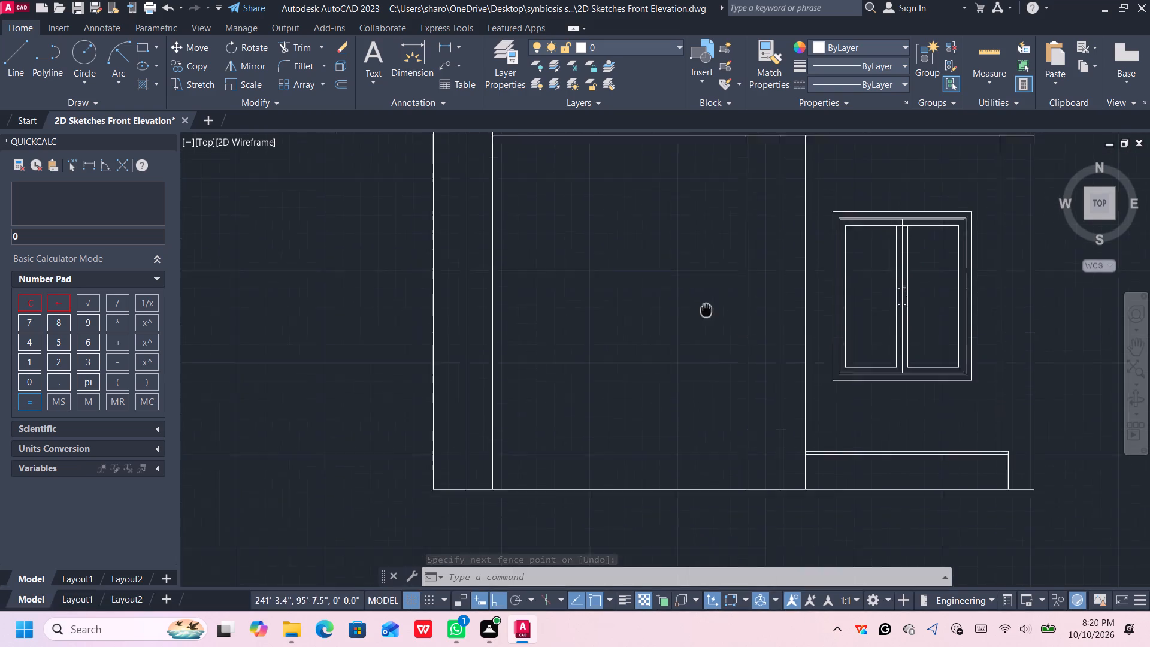
{"action": "middle_click_drag", "start_coordinate": [704, 333], "coordinate": [704, 343]}
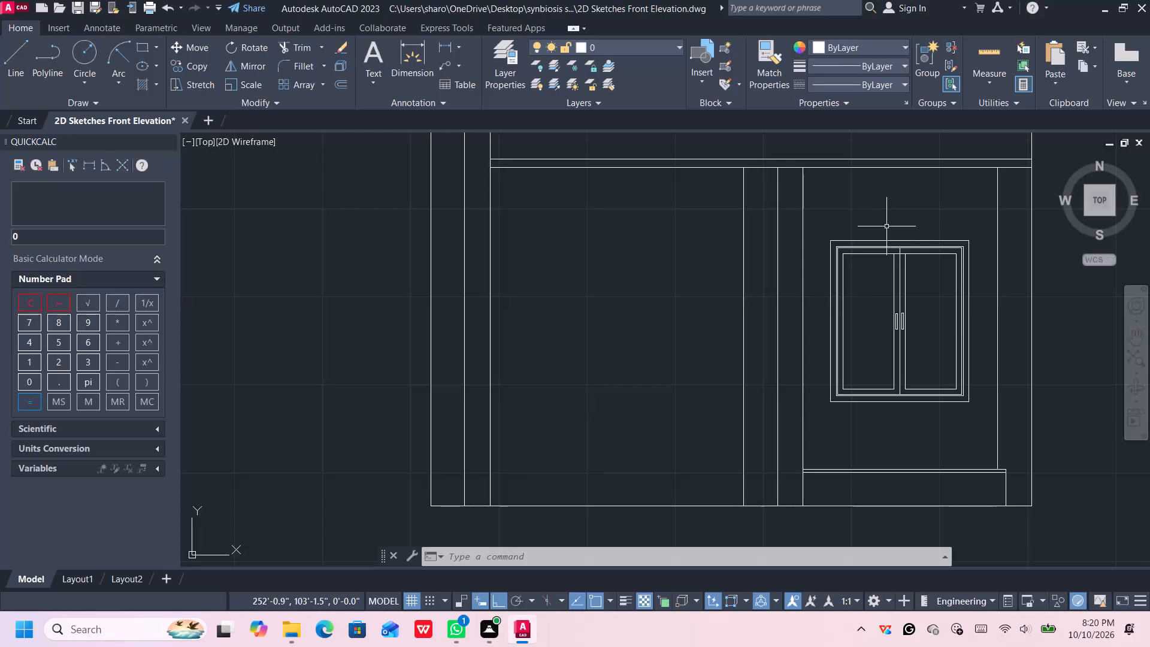
{"action": "middle_click_drag", "start_coordinate": [880, 229], "coordinate": [842, 228]}
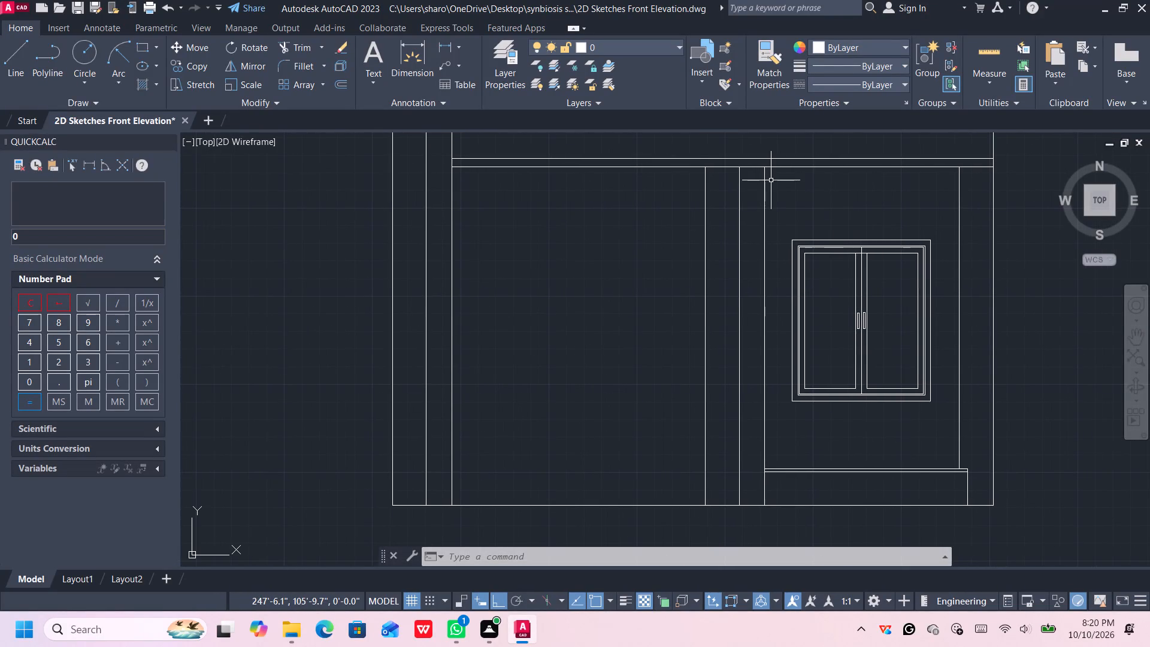
{"action": "key", "text": "l"}
{"action": "key", "text": "Return"}
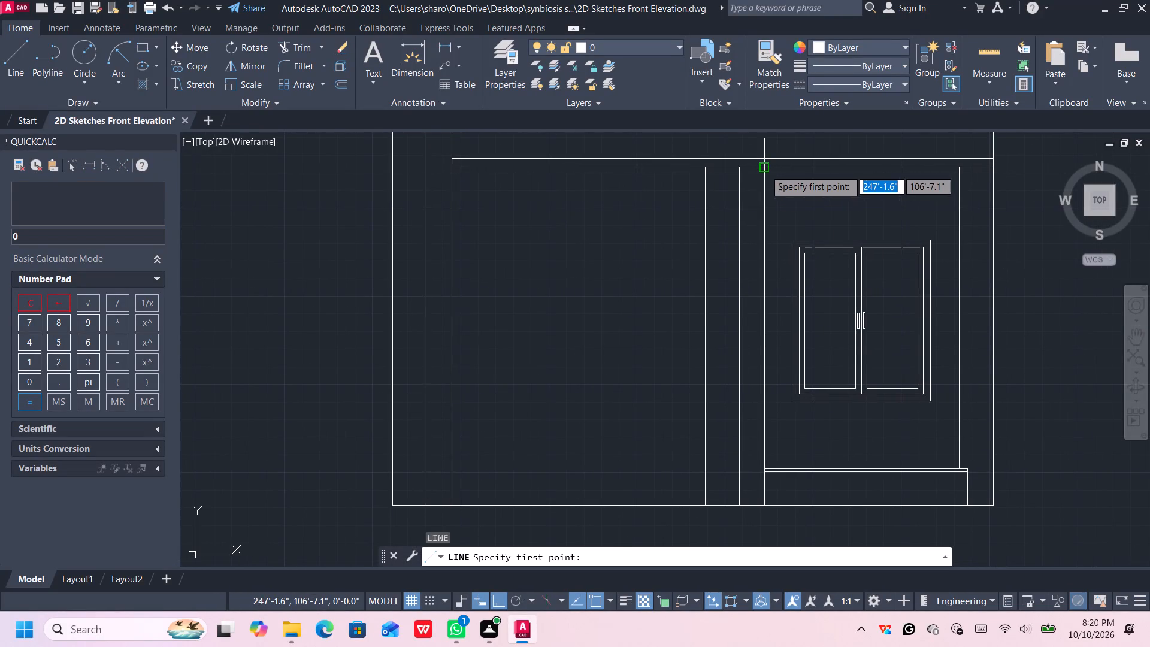
{"action": "left_click", "coordinate": [765, 170]}
{"action": "left_click", "coordinate": [960, 167]}
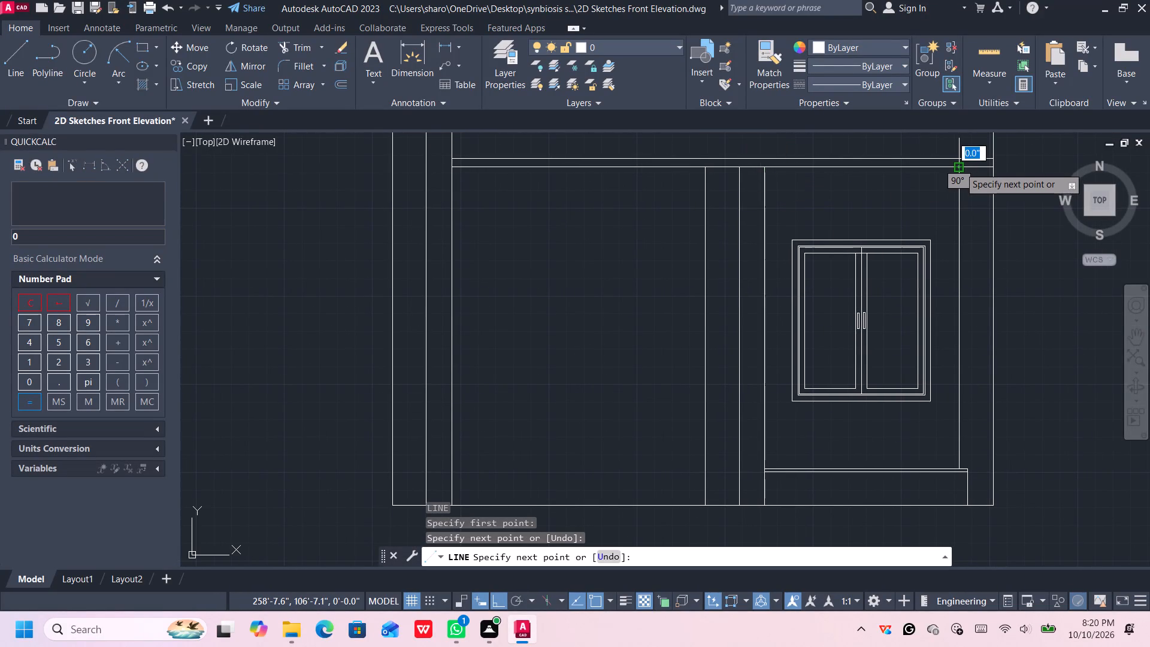
{"action": "key", "text": "space"}
Move the new horizontal line 6" down from the beam's underside to form a strip above the ground-floor window.
{"action": "left_click", "coordinate": [924, 167]}
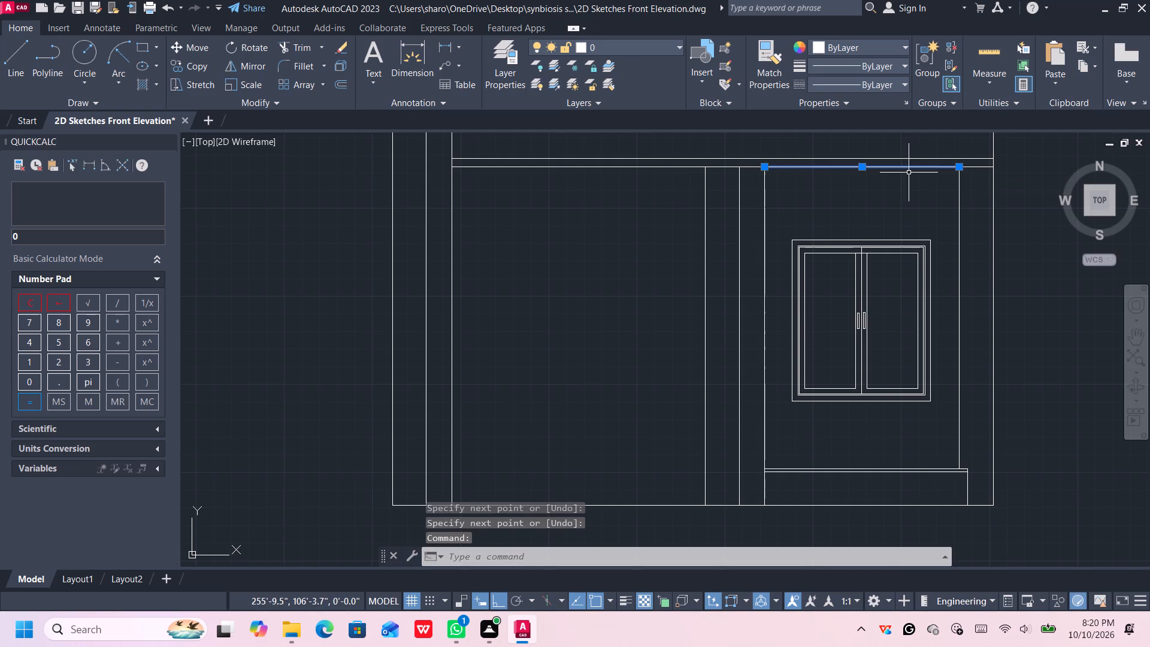
{"action": "left_click", "coordinate": [863, 169]}
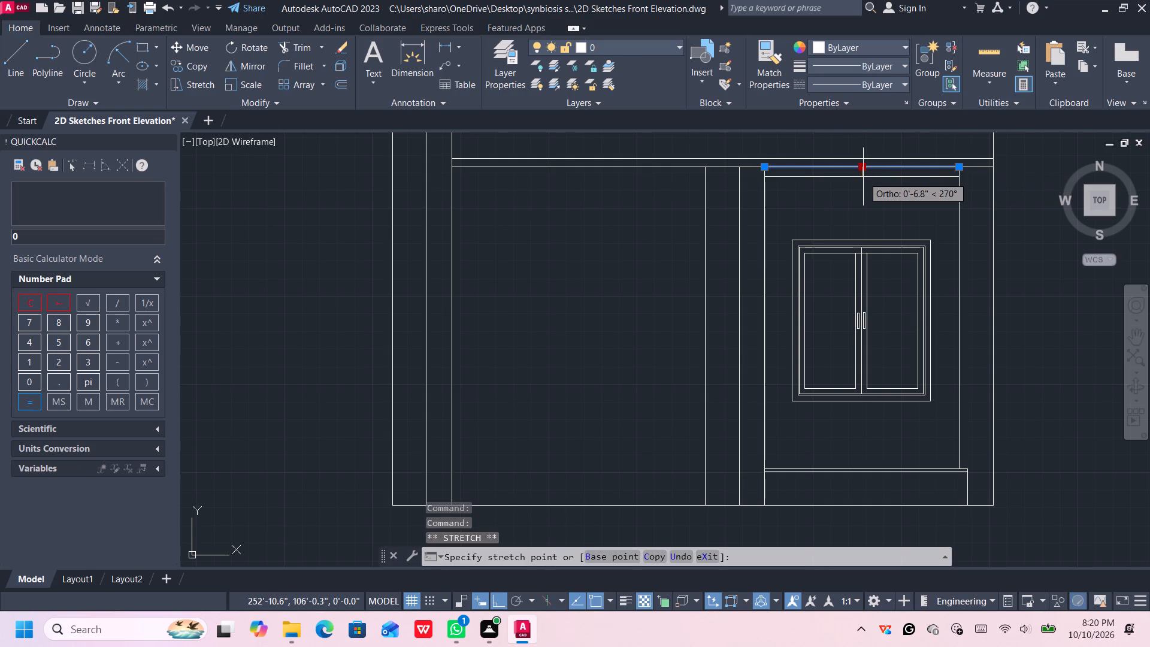
{"action": "type", "text": "6\""}
{"action": "key", "text": "Return"}
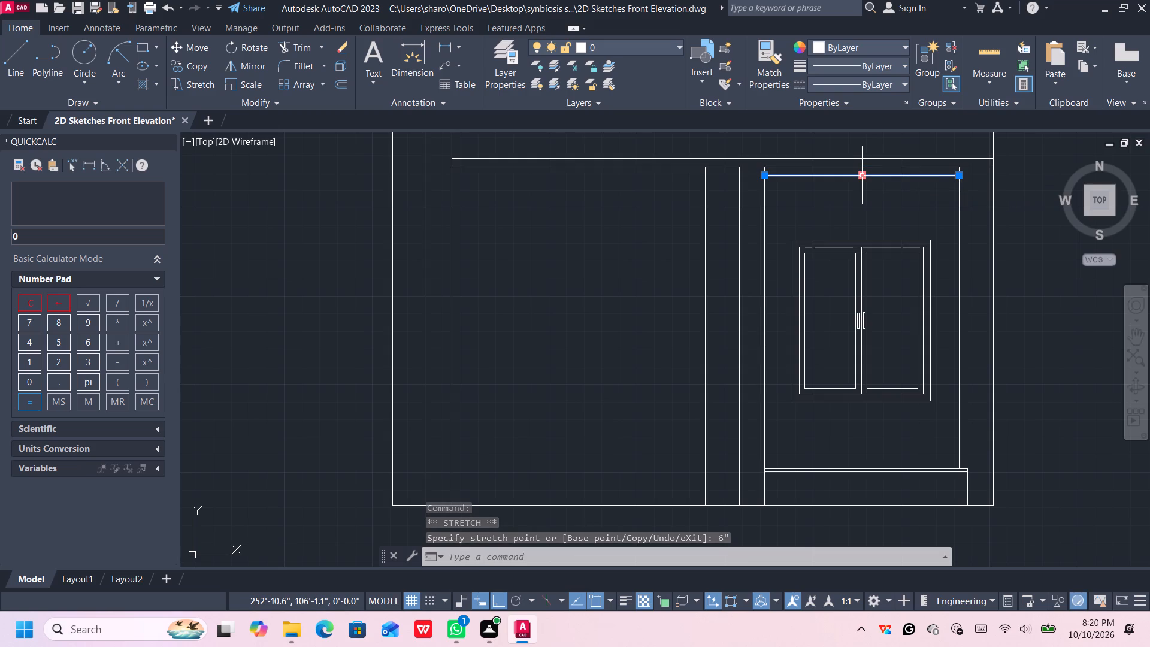
{"action": "middle_click_drag", "start_coordinate": [864, 179], "coordinate": [818, 212]}
{"action": "scroll", "coordinate": [838, 199], "scroll_direction": "down", "scroll_amount": 1}
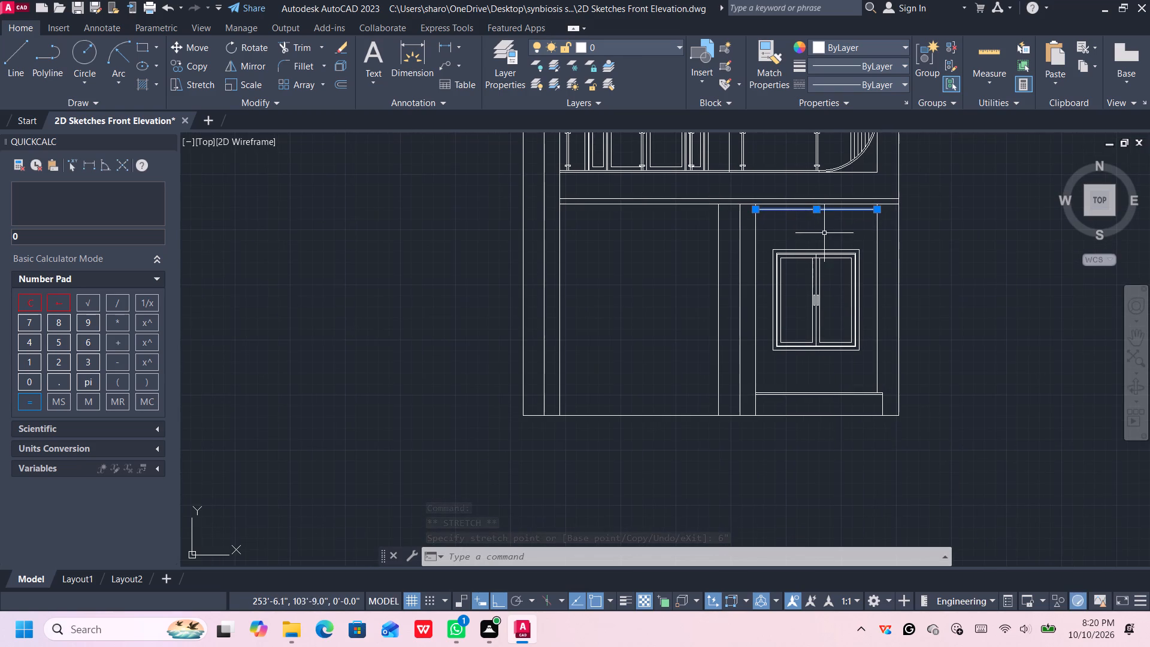
{"action": "scroll", "coordinate": [827, 237], "scroll_direction": "up", "scroll_amount": 4}
{"action": "scroll", "coordinate": [838, 223], "scroll_direction": "down", "scroll_amount": 4}
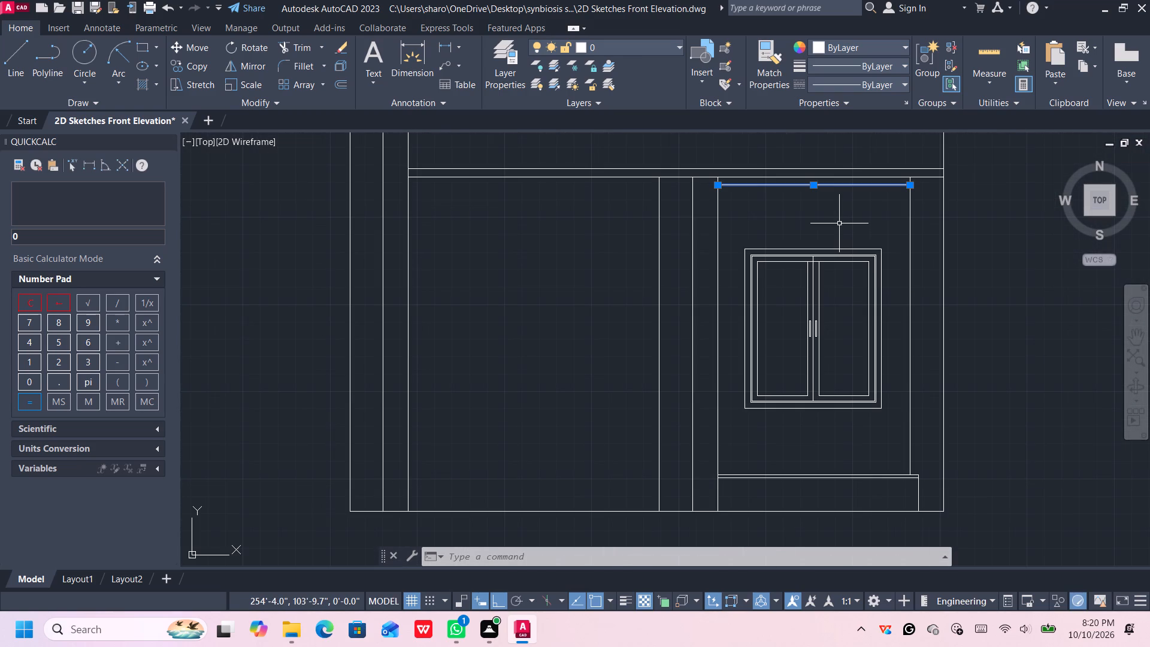
{"action": "key", "text": "Escape"}
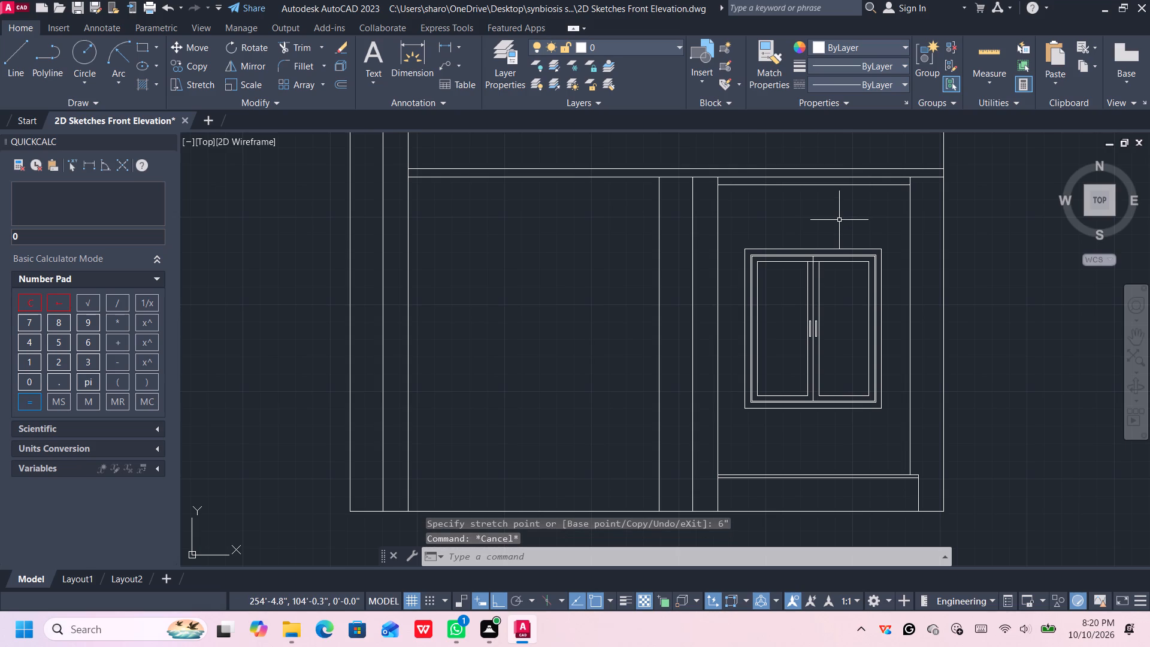
Copy the leftmost oval ceiling light above the upper-floor door into the left half of the strip over the ground-floor window.
{"action": "middle_click_drag", "start_coordinate": [725, 216], "coordinate": [736, 250]}
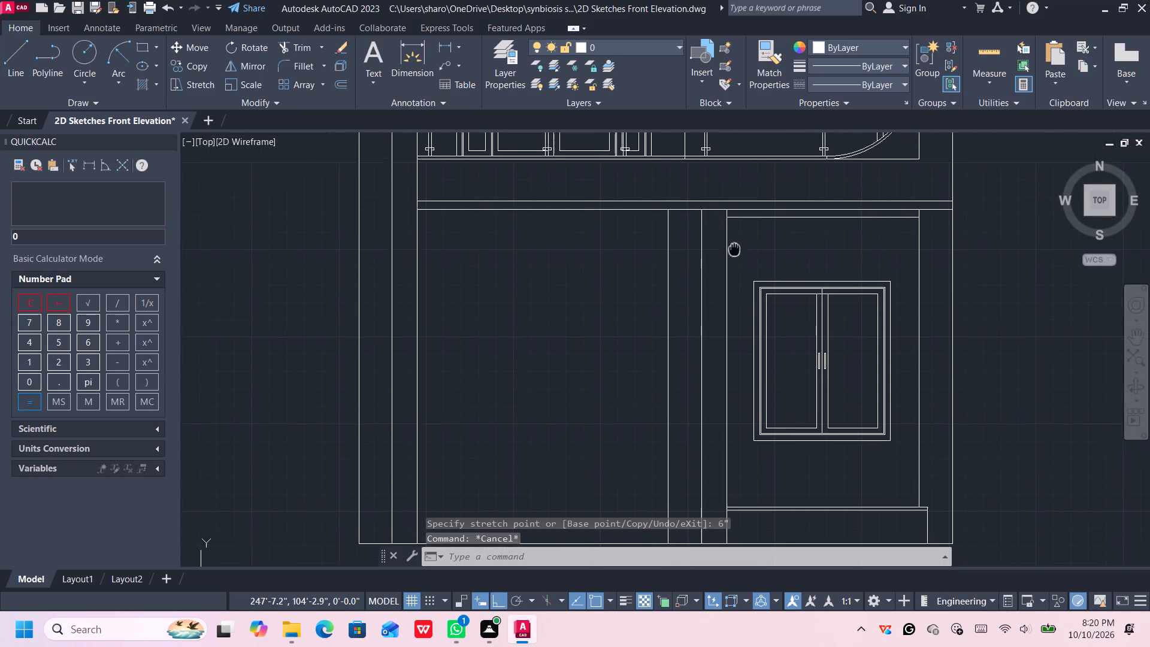
{"action": "middle_click_drag", "start_coordinate": [736, 250], "coordinate": [736, 251]}
{"action": "middle_click_drag", "start_coordinate": [727, 196], "coordinate": [740, 371]}
{"action": "middle_click_drag", "start_coordinate": [623, 225], "coordinate": [651, 340]}
{"action": "scroll", "coordinate": [623, 228], "scroll_direction": "up", "scroll_amount": 1}
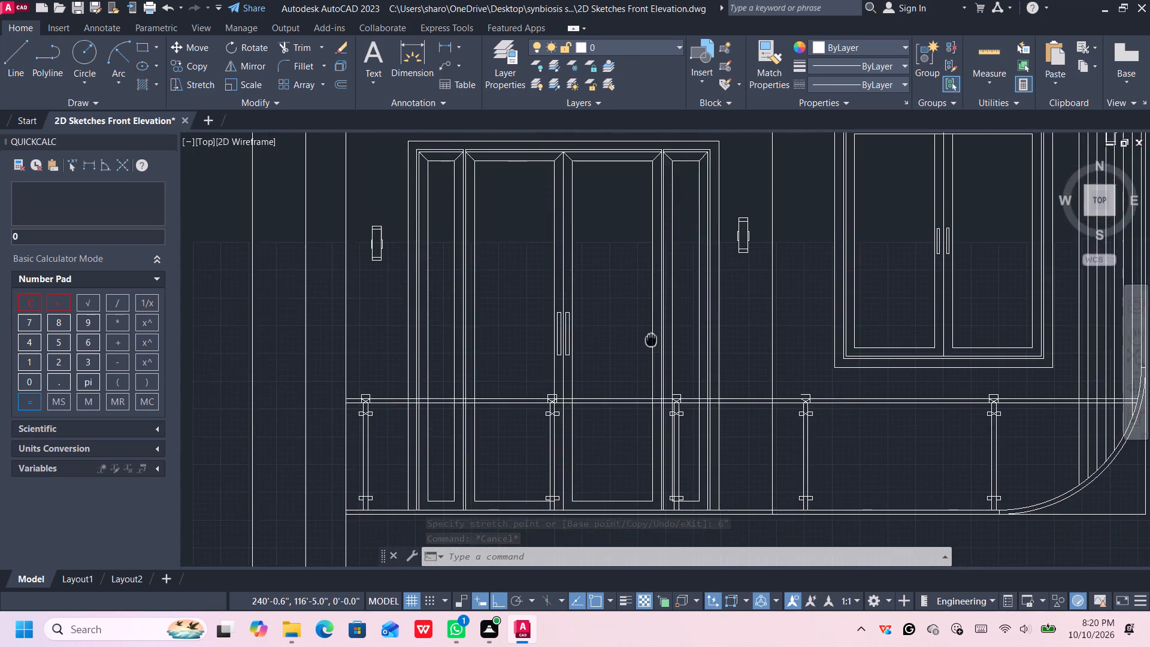
{"action": "scroll", "coordinate": [643, 319], "scroll_direction": "up", "scroll_amount": 1}
{"action": "scroll", "coordinate": [617, 258], "scroll_direction": "down", "scroll_amount": 3}
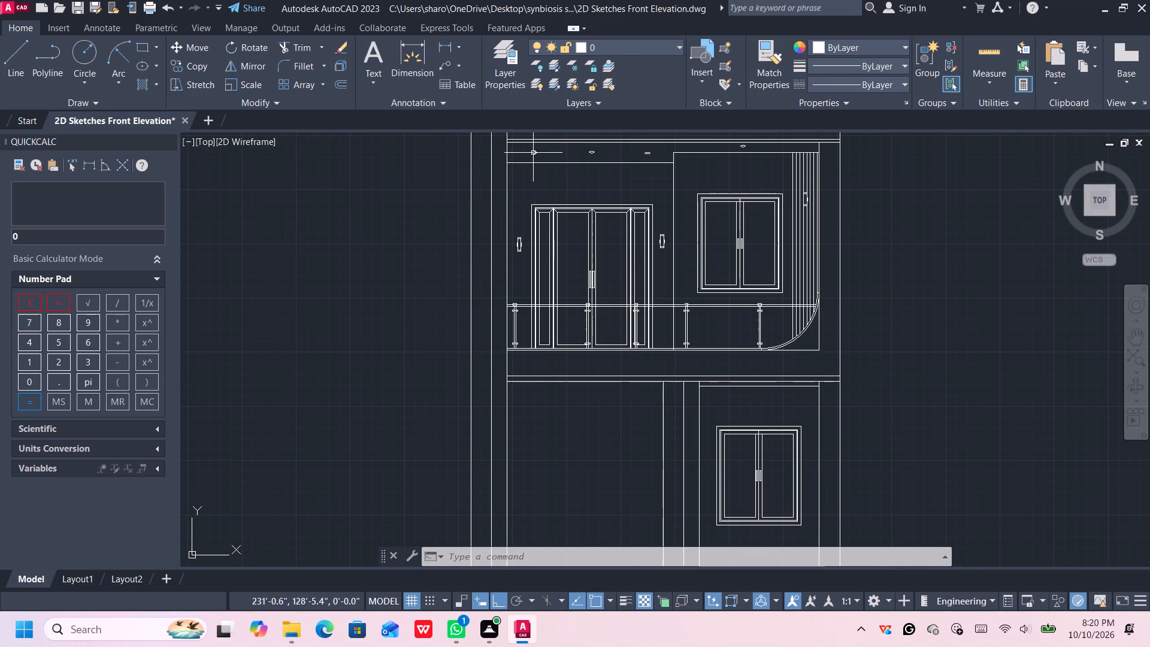
{"action": "left_click", "coordinate": [533, 153]}
{"action": "scroll", "coordinate": [550, 159], "scroll_direction": "up", "scroll_amount": 2}
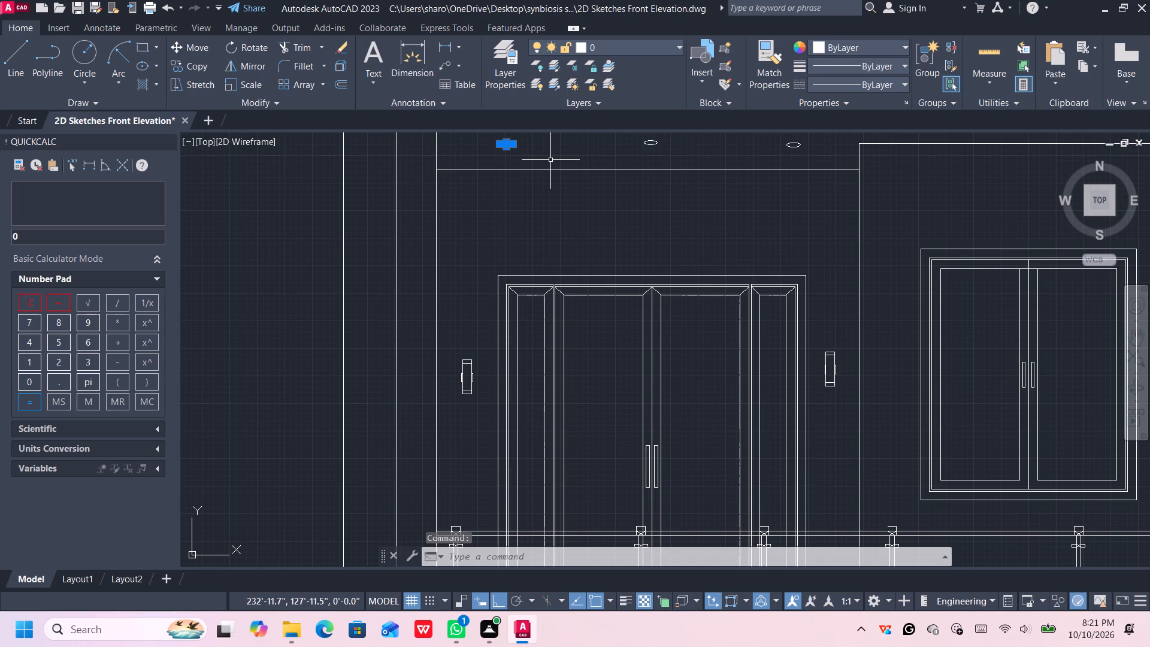
{"action": "key", "text": "ctrl+c"}
{"action": "scroll", "coordinate": [812, 346], "scroll_direction": "down", "scroll_amount": 4}
{"action": "scroll", "coordinate": [857, 398], "scroll_direction": "up", "scroll_amount": 3}
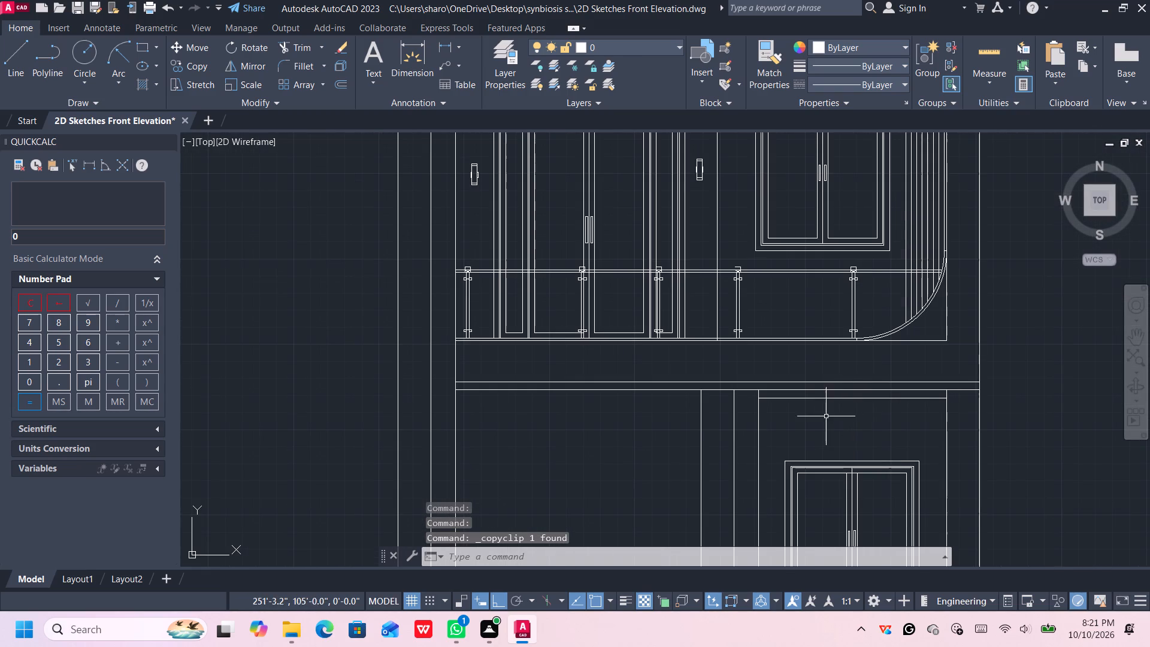
{"action": "key", "text": "ctrl+v"}
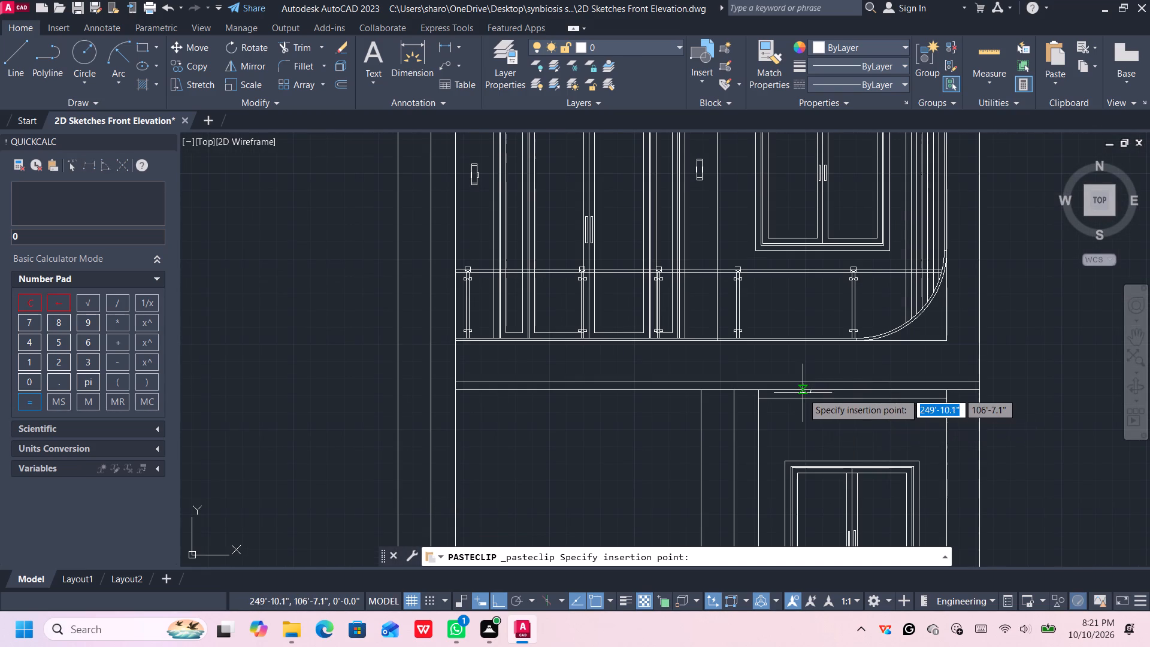
{"action": "scroll", "coordinate": [803, 393], "scroll_direction": "up", "scroll_amount": 2}
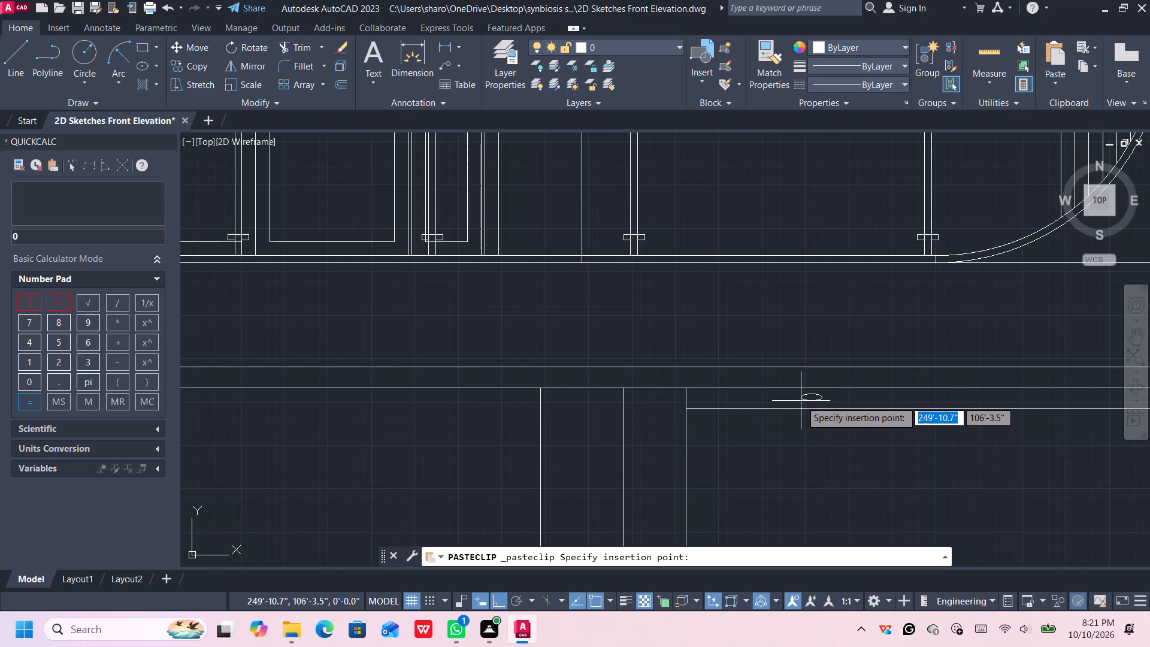
{"action": "left_click", "coordinate": [801, 401]}
Paste a second oval ceiling light into the right half of the strip, level with the first one.
{"action": "scroll", "coordinate": [892, 418], "scroll_direction": "down", "scroll_amount": 3}
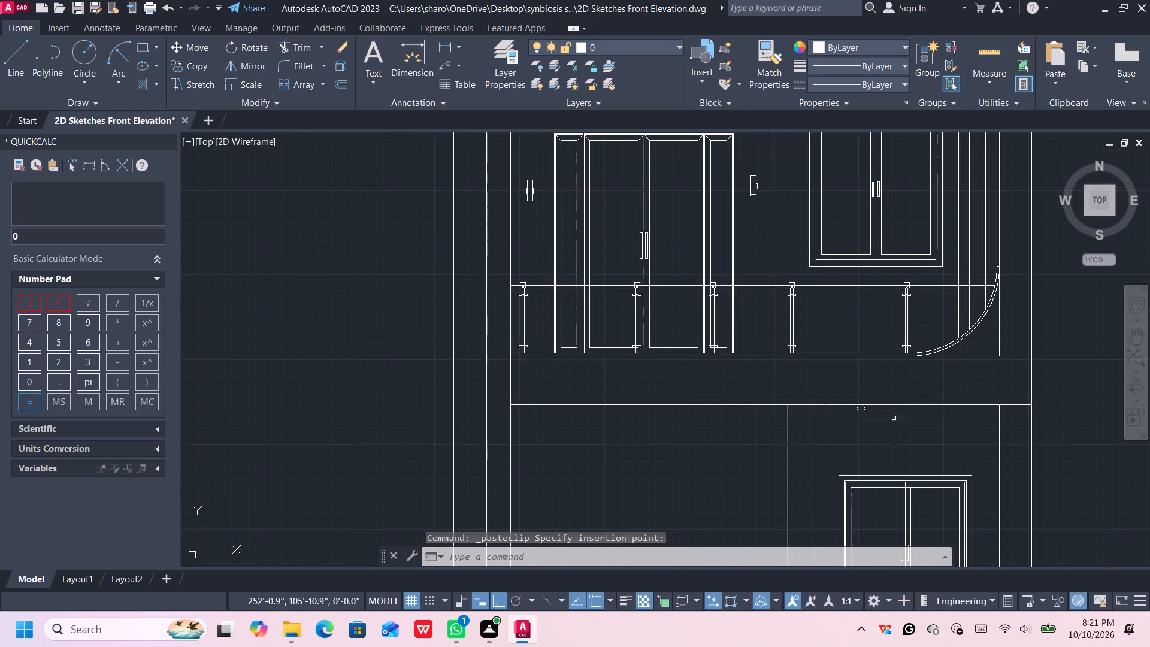
{"action": "middle_click_drag", "start_coordinate": [897, 422], "coordinate": [844, 389]}
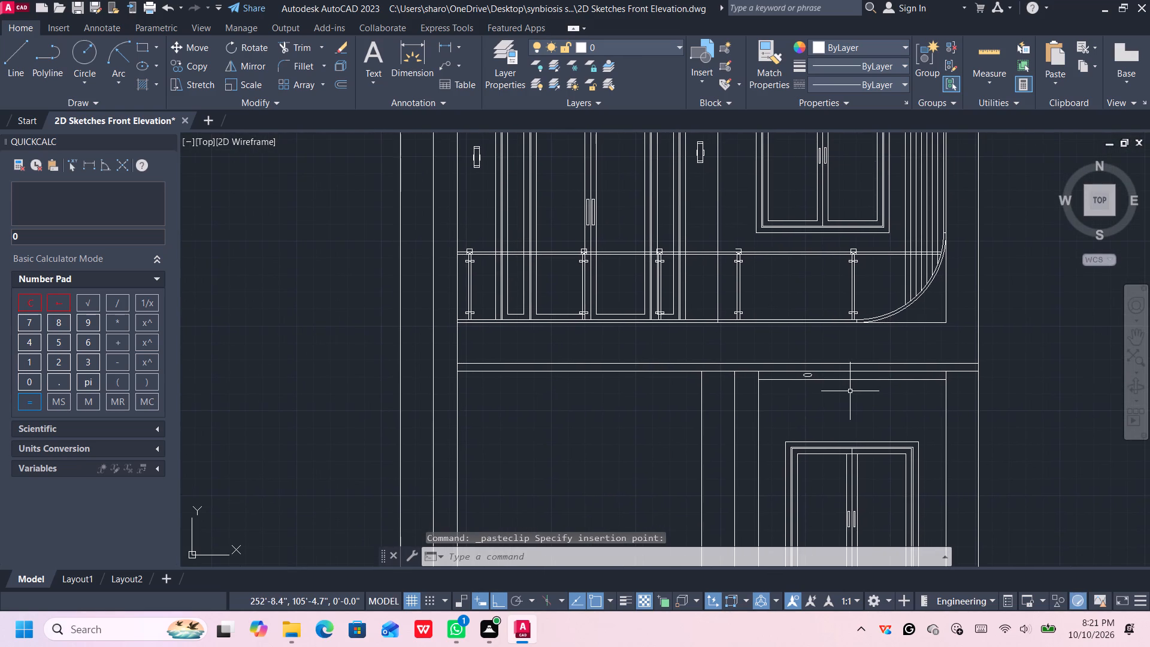
{"action": "key", "text": "ctrl+v"}
{"action": "scroll", "coordinate": [877, 373], "scroll_direction": "up", "scroll_amount": 2}
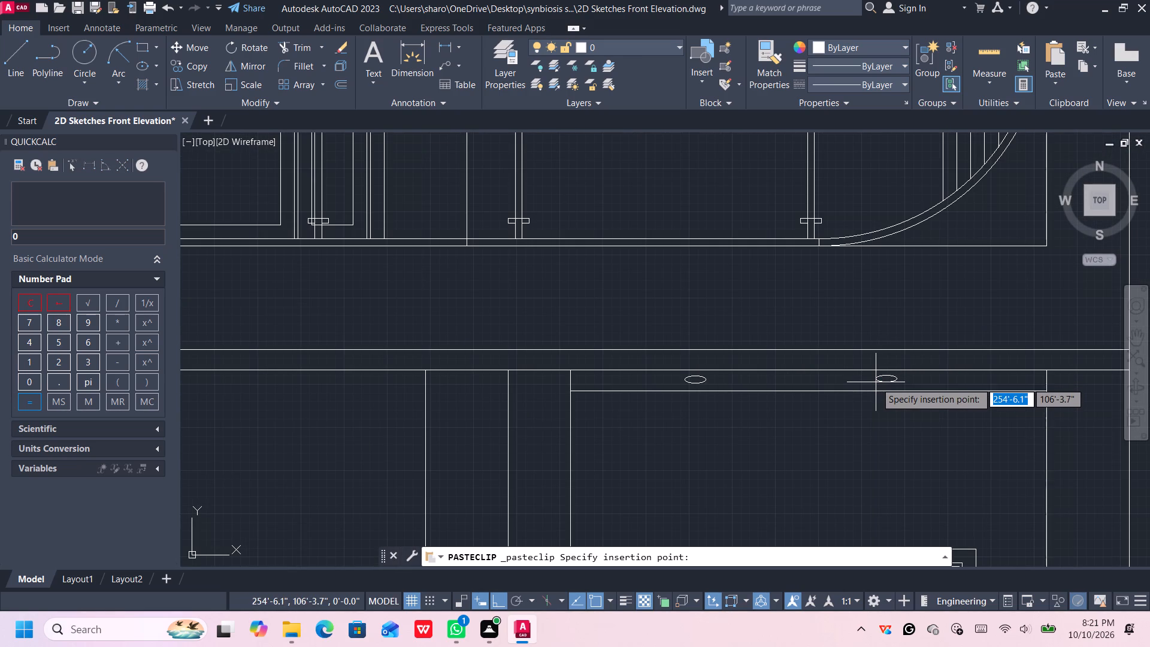
{"action": "left_click", "coordinate": [897, 383]}
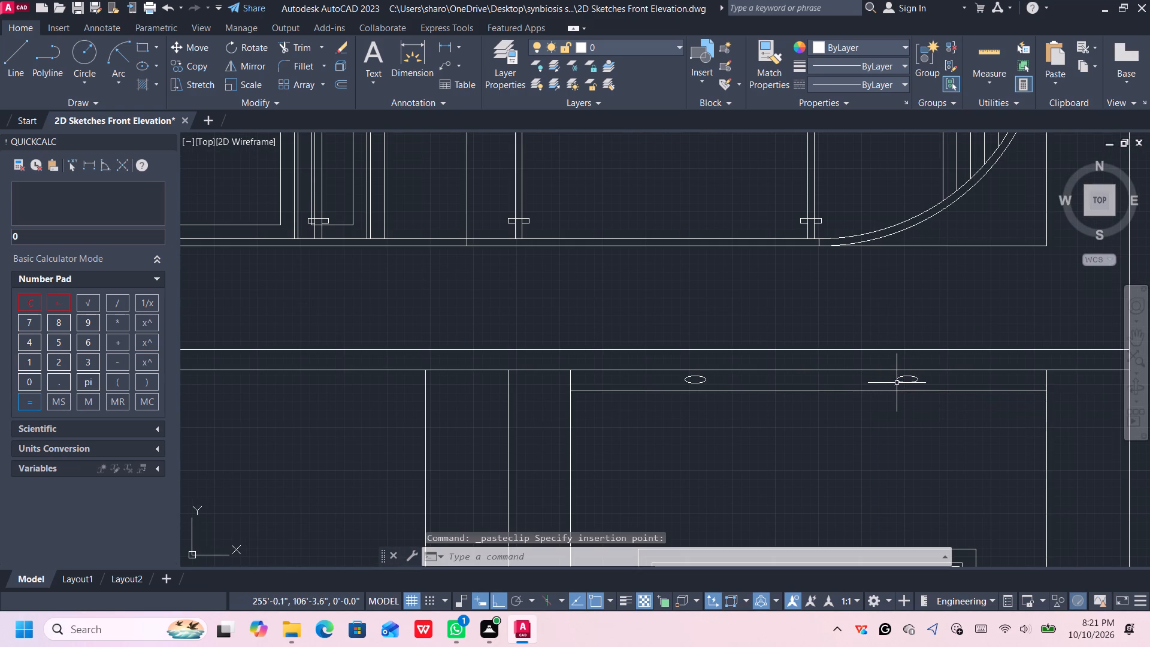
Draw a horizontal line along the beam's underside across the top of the wide, empty ground-floor bay beside the window bay.
{"action": "scroll", "coordinate": [889, 443], "scroll_direction": "down", "scroll_amount": 3}
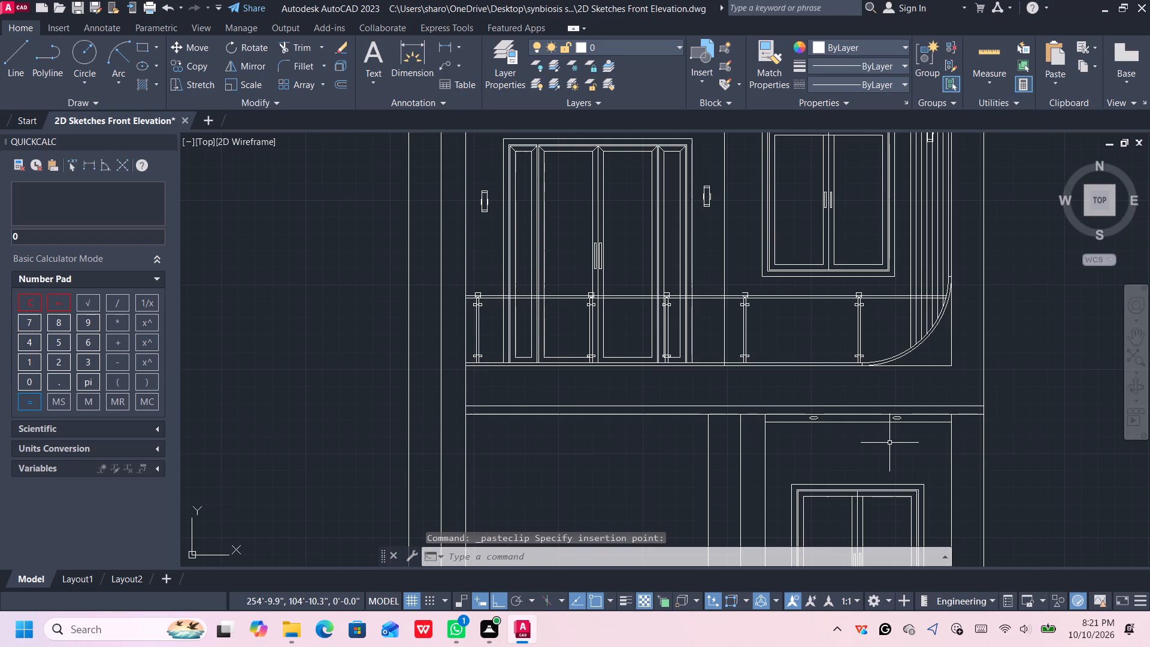
{"action": "scroll", "coordinate": [889, 442], "scroll_direction": "down", "scroll_amount": 3}
{"action": "middle_click_drag", "start_coordinate": [890, 442], "coordinate": [893, 413]}
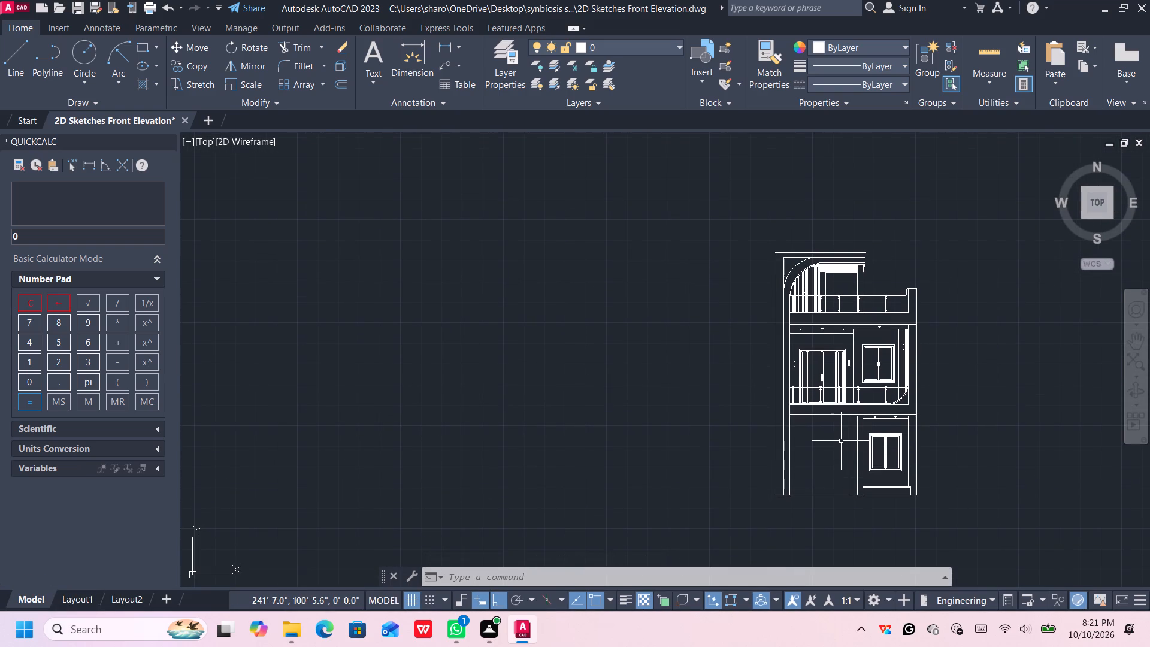
{"action": "scroll", "coordinate": [840, 441], "scroll_direction": "up", "scroll_amount": 1}
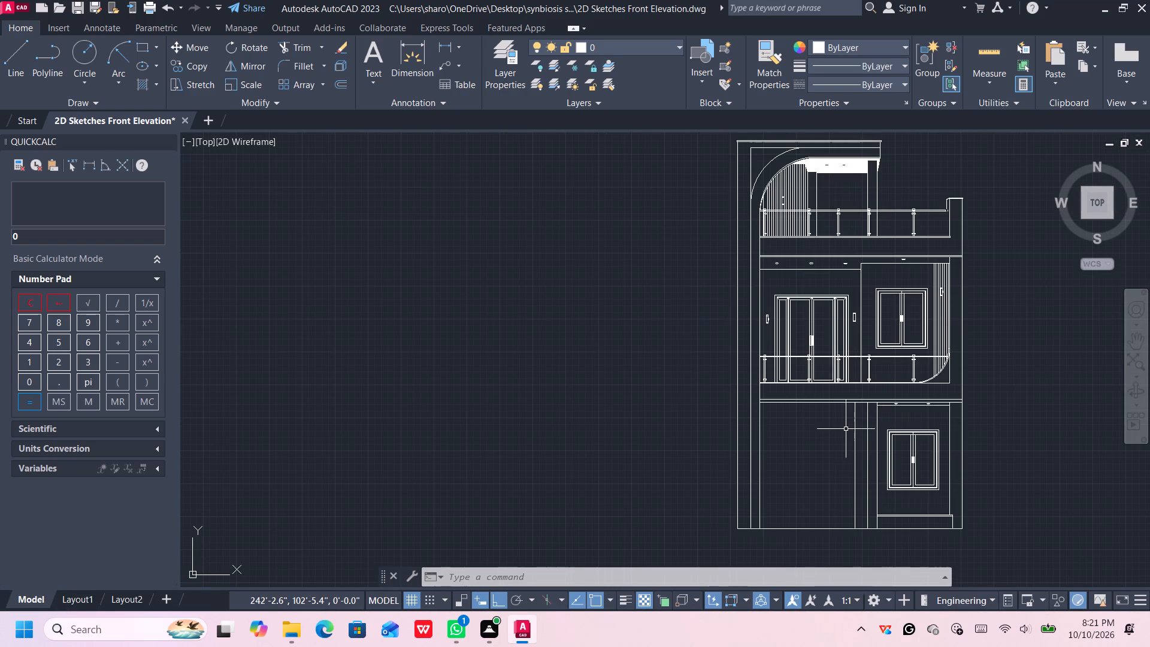
{"action": "scroll", "coordinate": [836, 415], "scroll_direction": "up", "scroll_amount": 1}
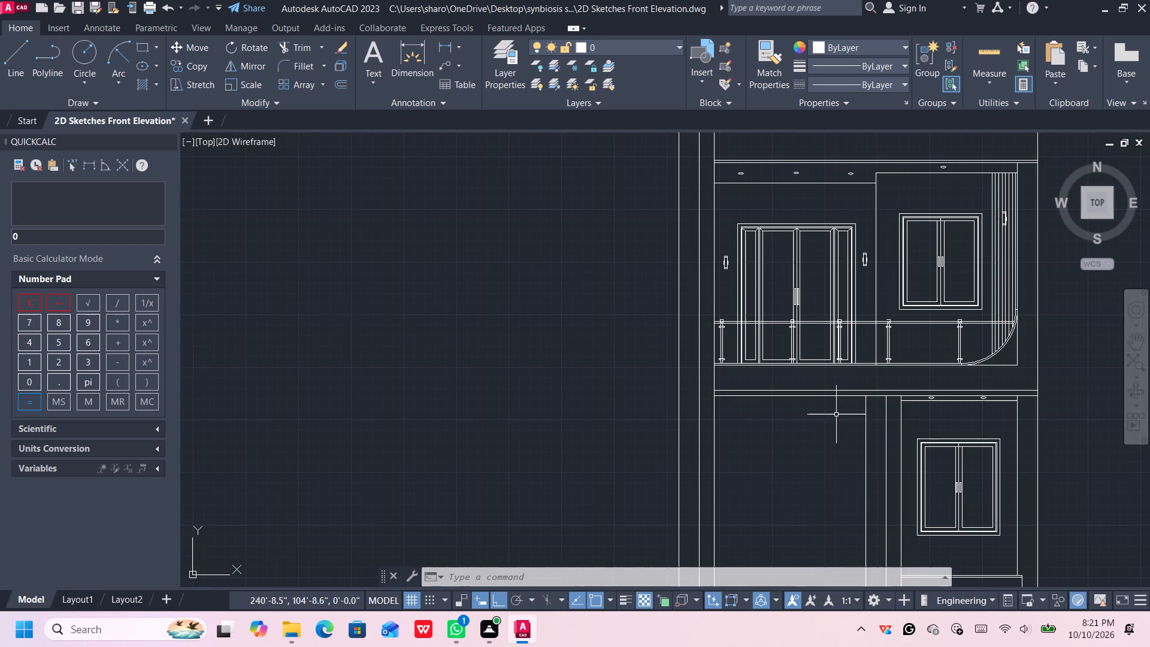
{"action": "key", "text": "l"}
{"action": "key", "text": "Return"}
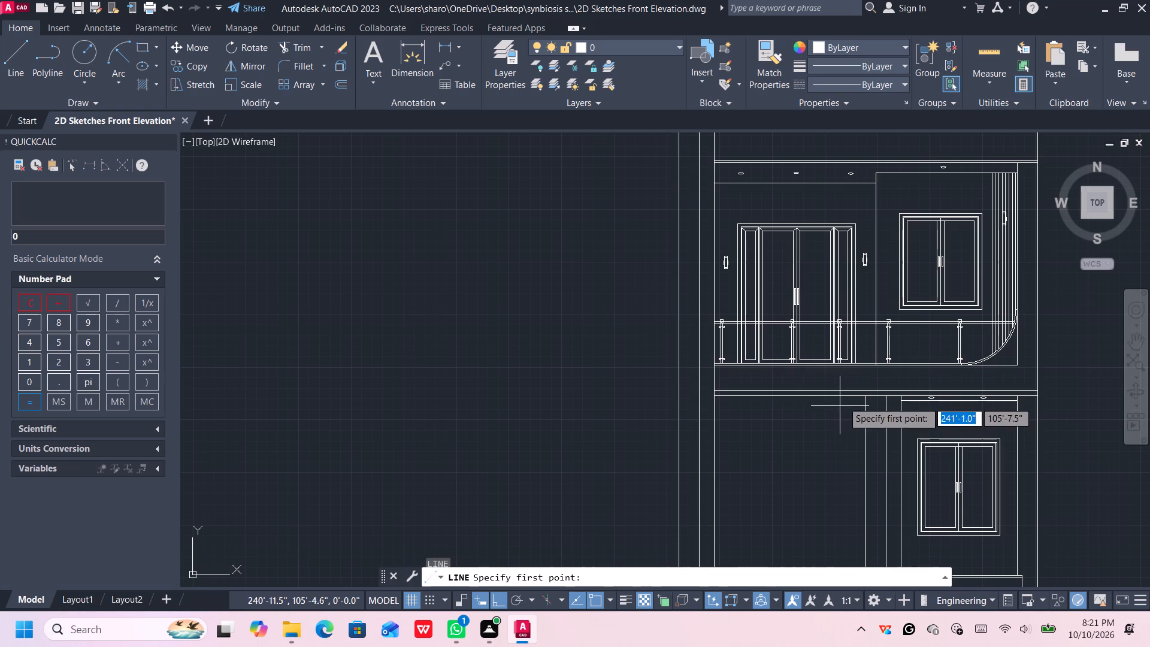
{"action": "left_click", "coordinate": [864, 397]}
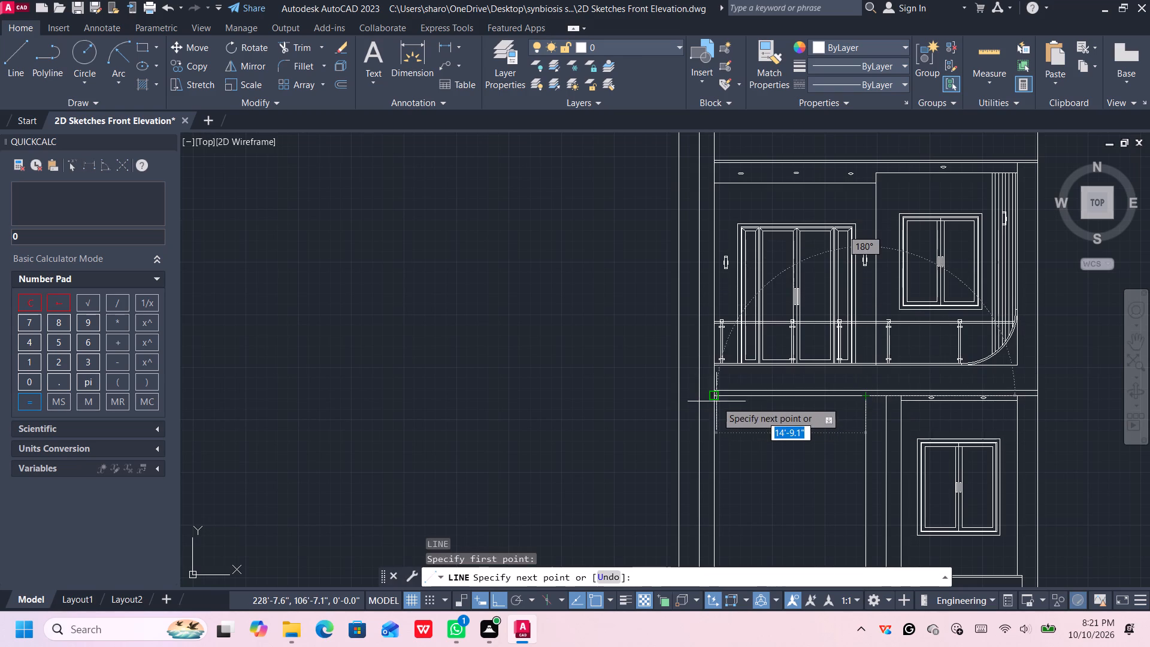
{"action": "left_click", "coordinate": [713, 396]}
{"action": "key", "text": "space"}
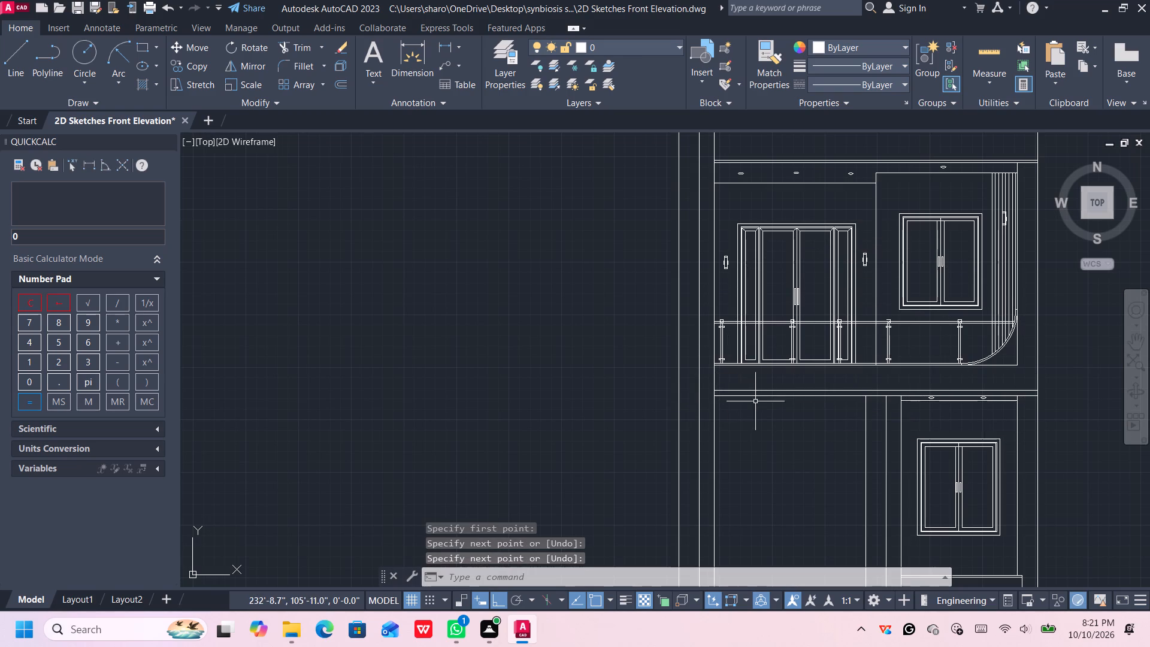
Move the new horizontal line 1.5' down from the beam's underside in the empty ground-floor bay.
{"action": "left_click", "coordinate": [758, 397]}
{"action": "left_click", "coordinate": [788, 395]}
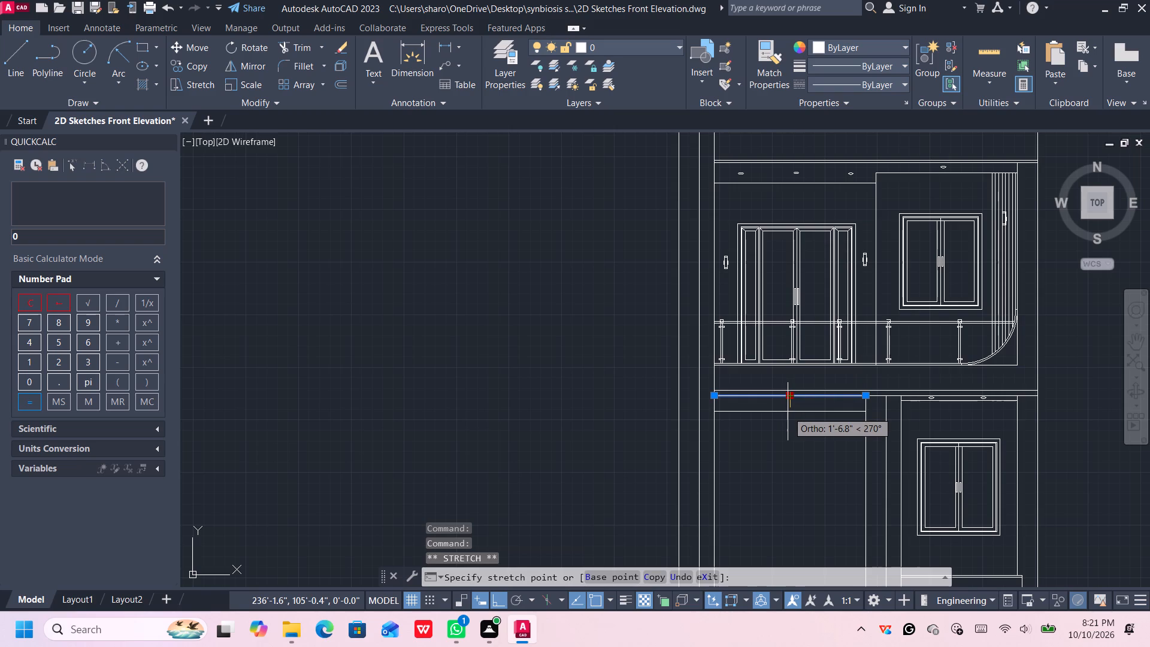
{"action": "scroll", "coordinate": [788, 412], "scroll_direction": "up", "scroll_amount": 1}
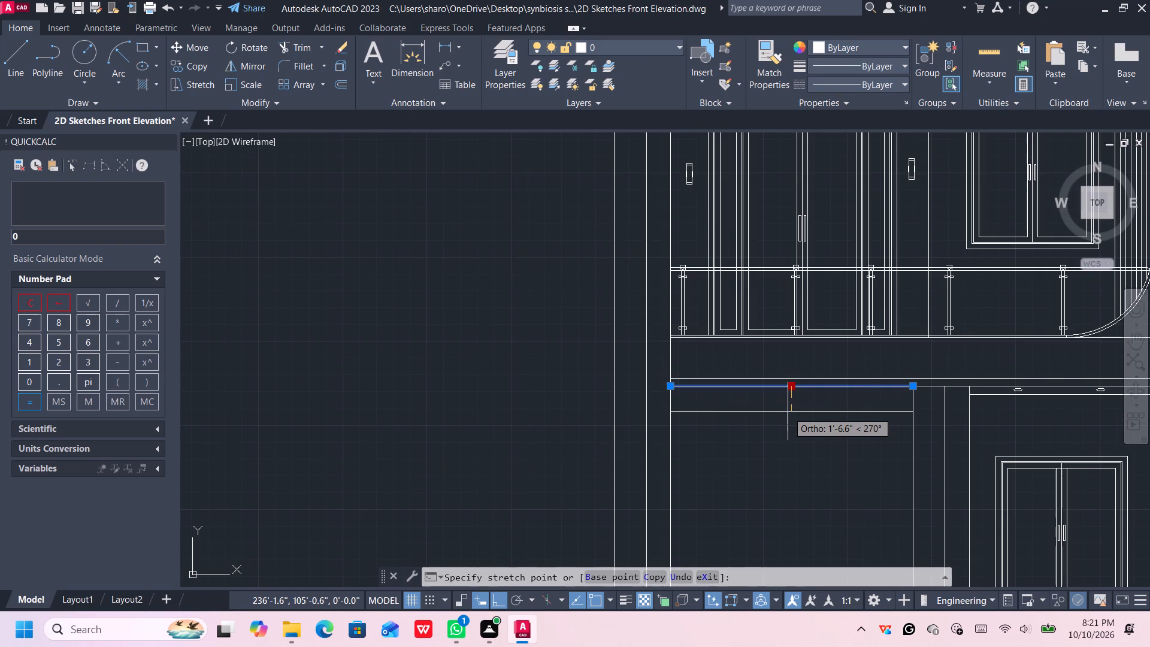
{"action": "type", "text": "1.5'"}
{"action": "key", "text": "Return"}
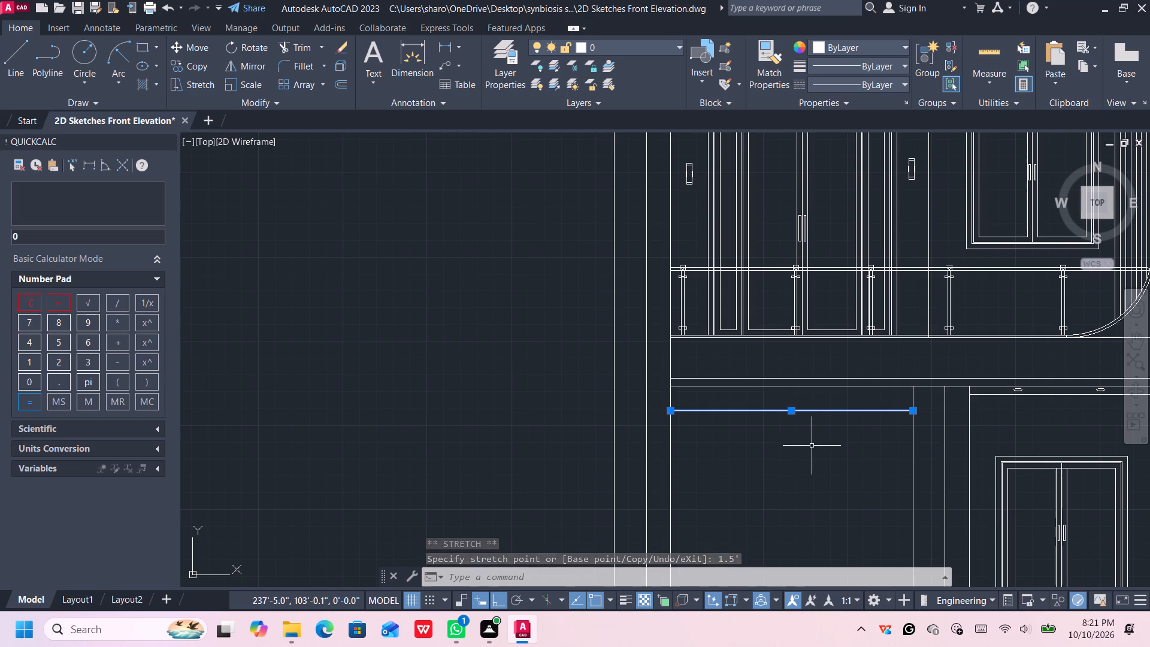
Draw a vertical line along the empty ground-floor bay's left edge, from the beam's underside down to the ground line.
{"action": "middle_click_drag", "start_coordinate": [810, 445], "coordinate": [772, 379]}
{"action": "scroll", "coordinate": [719, 409], "scroll_direction": "down", "scroll_amount": 2}
{"action": "middle_click_drag", "start_coordinate": [727, 441], "coordinate": [720, 400]}
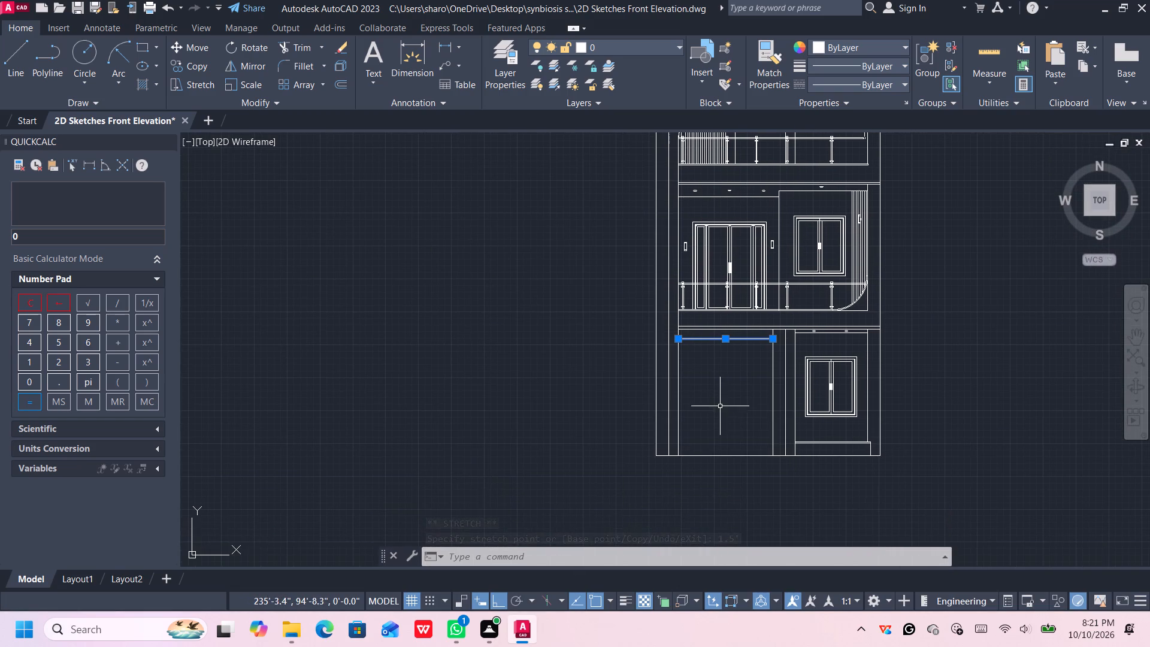
{"action": "key", "text": "l"}
{"action": "key", "text": "Return"}
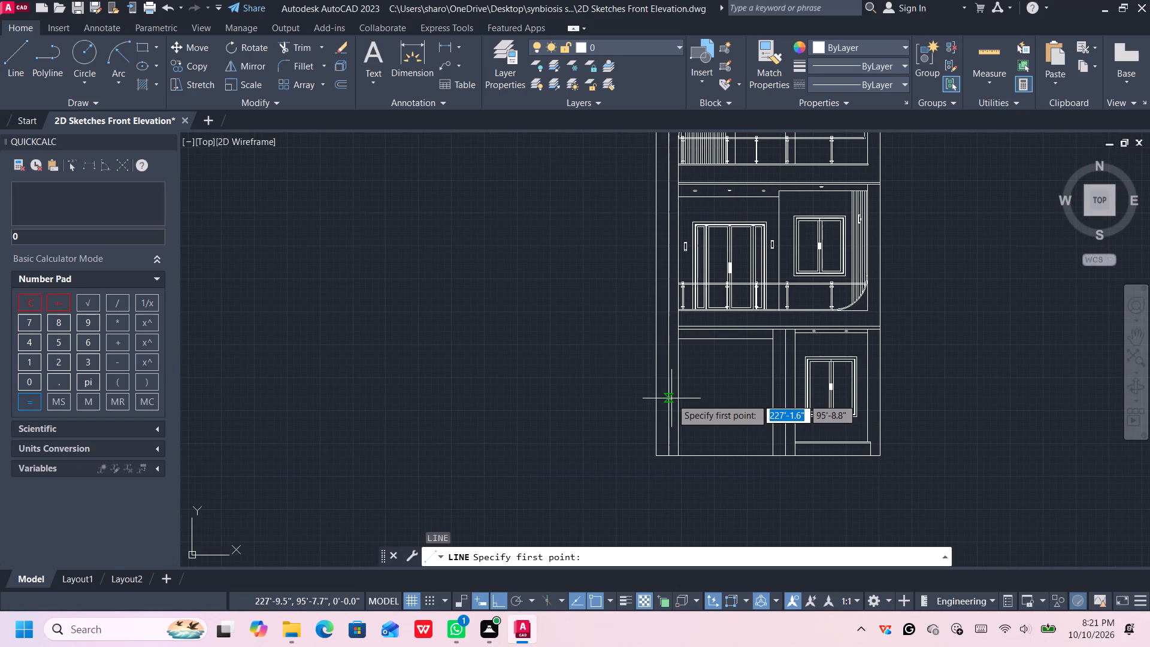
{"action": "scroll", "coordinate": [671, 398], "scroll_direction": "up", "scroll_amount": 1}
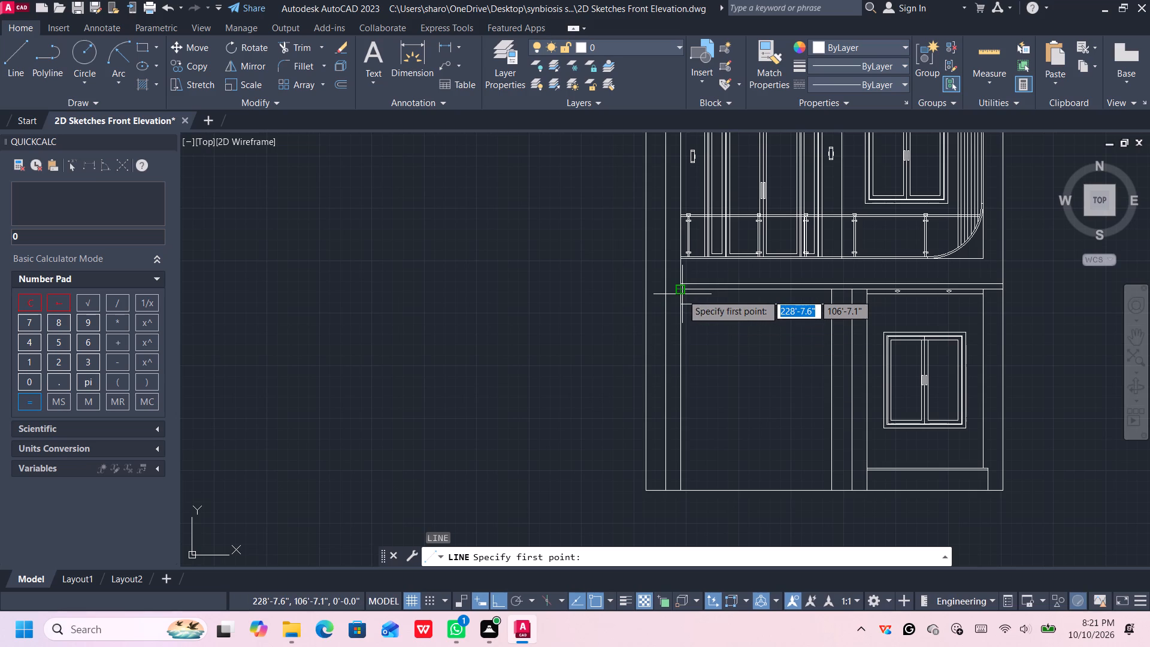
{"action": "left_click", "coordinate": [682, 290]}
{"action": "left_click", "coordinate": [683, 490]}
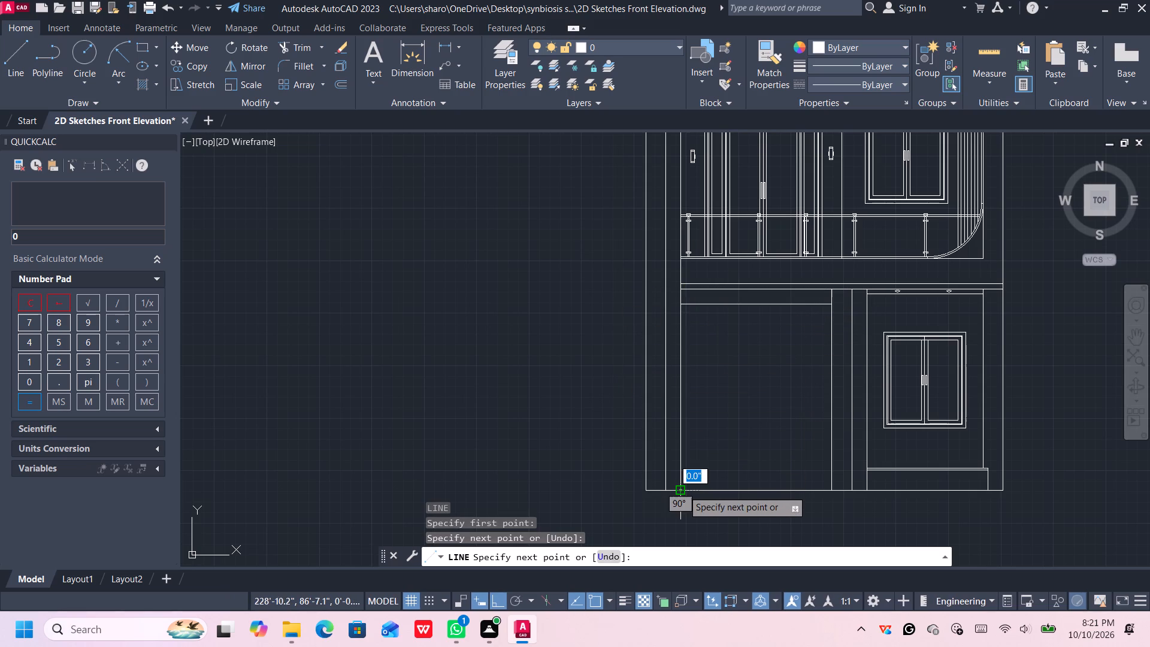
{"action": "key", "text": "space"}
Move the new vertical line 6" to the right, into the empty ground-floor bay.
{"action": "left_click", "coordinate": [680, 433]}
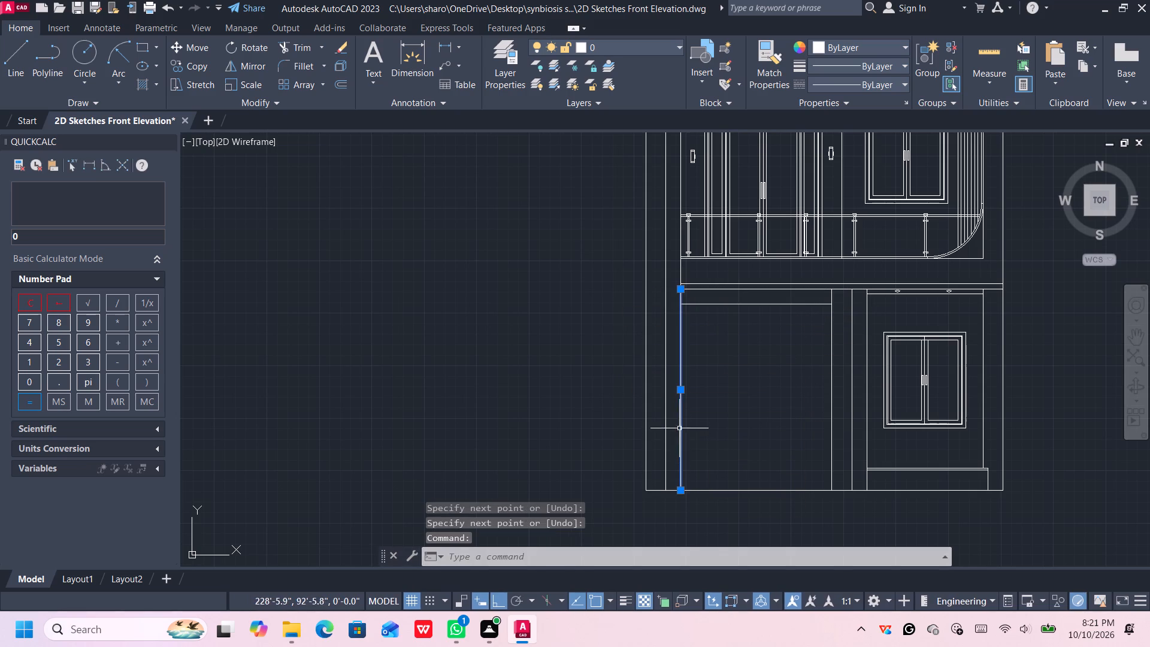
{"action": "left_click", "coordinate": [681, 393]}
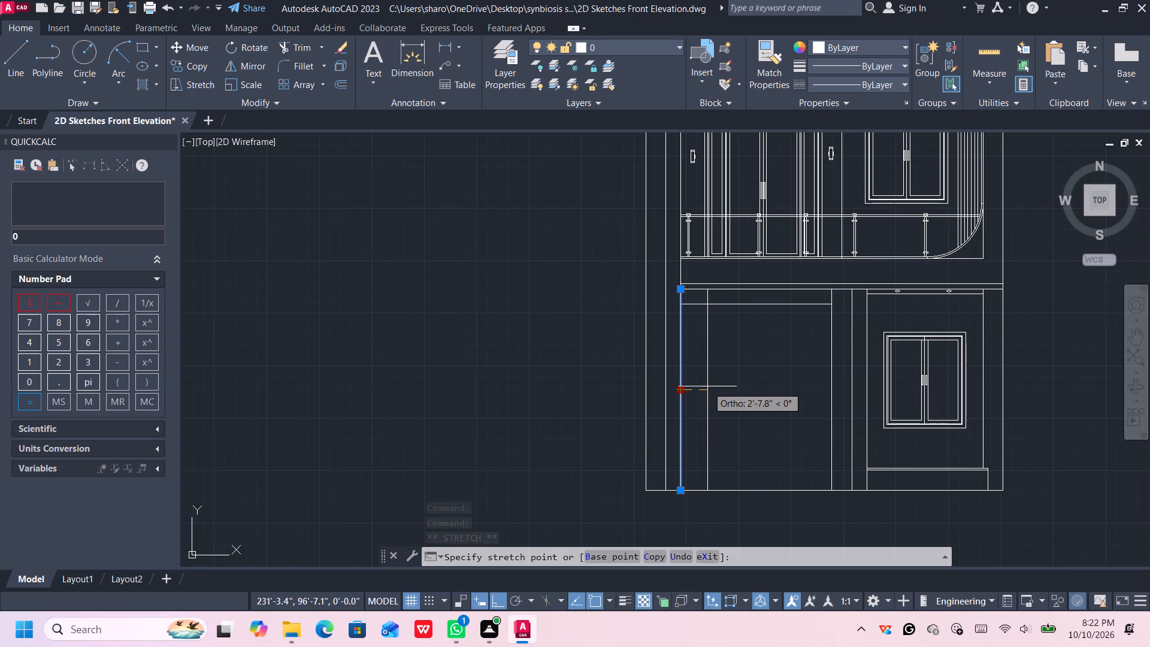
{"action": "key", "text": "6"}
{"action": "key", "text": "shift+quotedbl"}
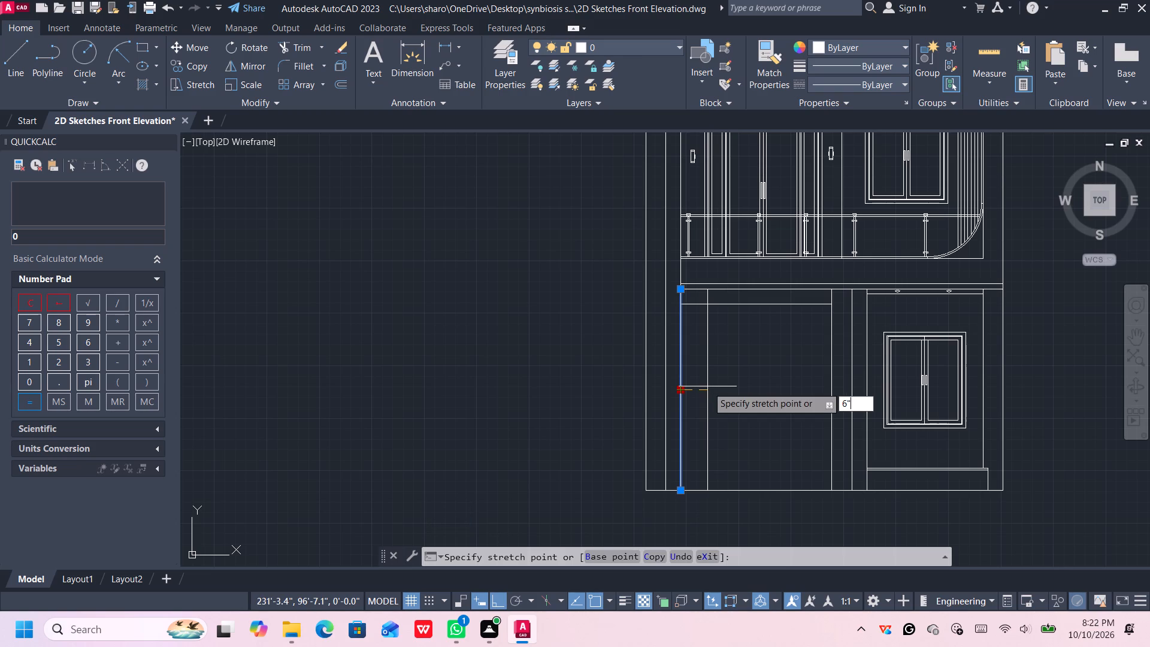
{"action": "key", "text": "Return"}
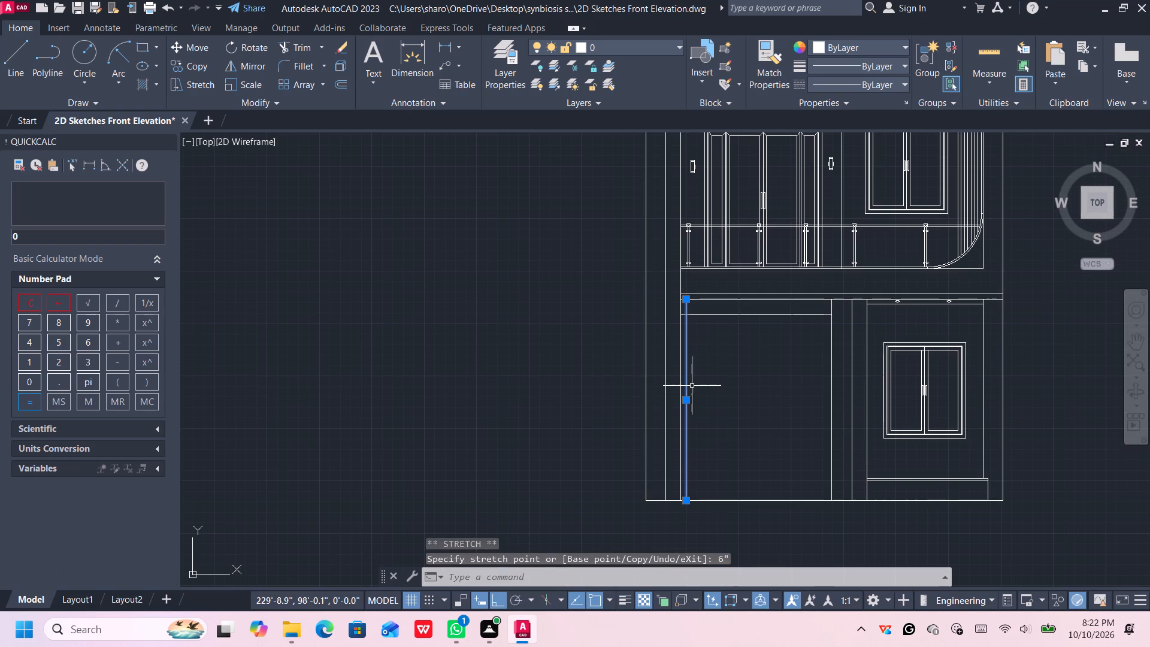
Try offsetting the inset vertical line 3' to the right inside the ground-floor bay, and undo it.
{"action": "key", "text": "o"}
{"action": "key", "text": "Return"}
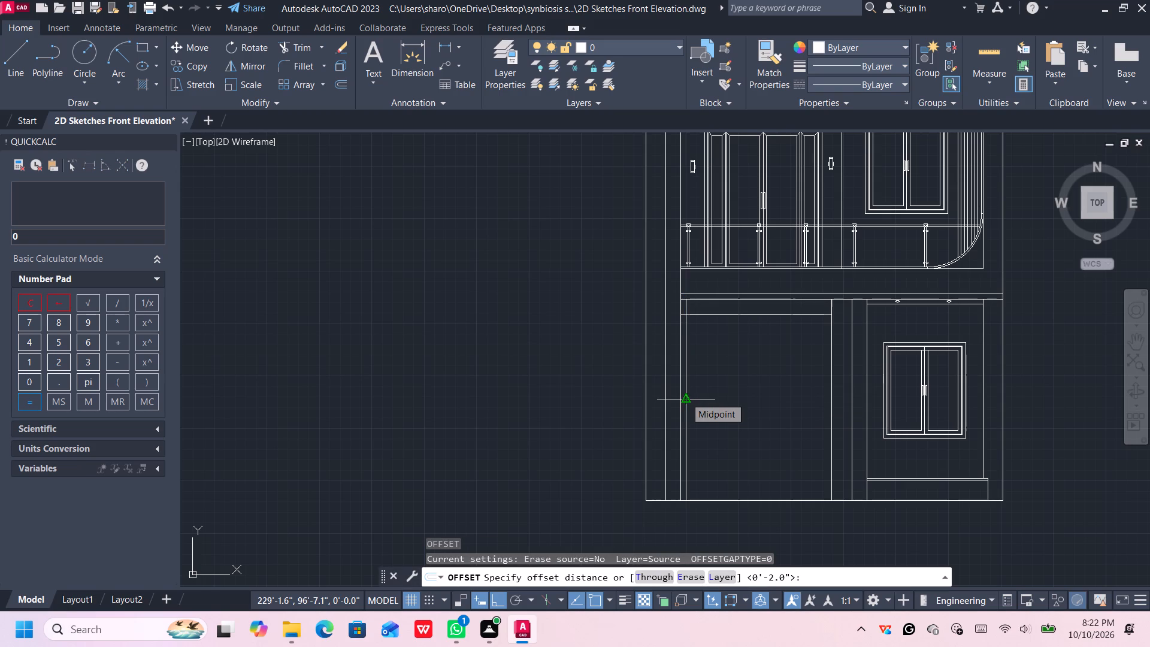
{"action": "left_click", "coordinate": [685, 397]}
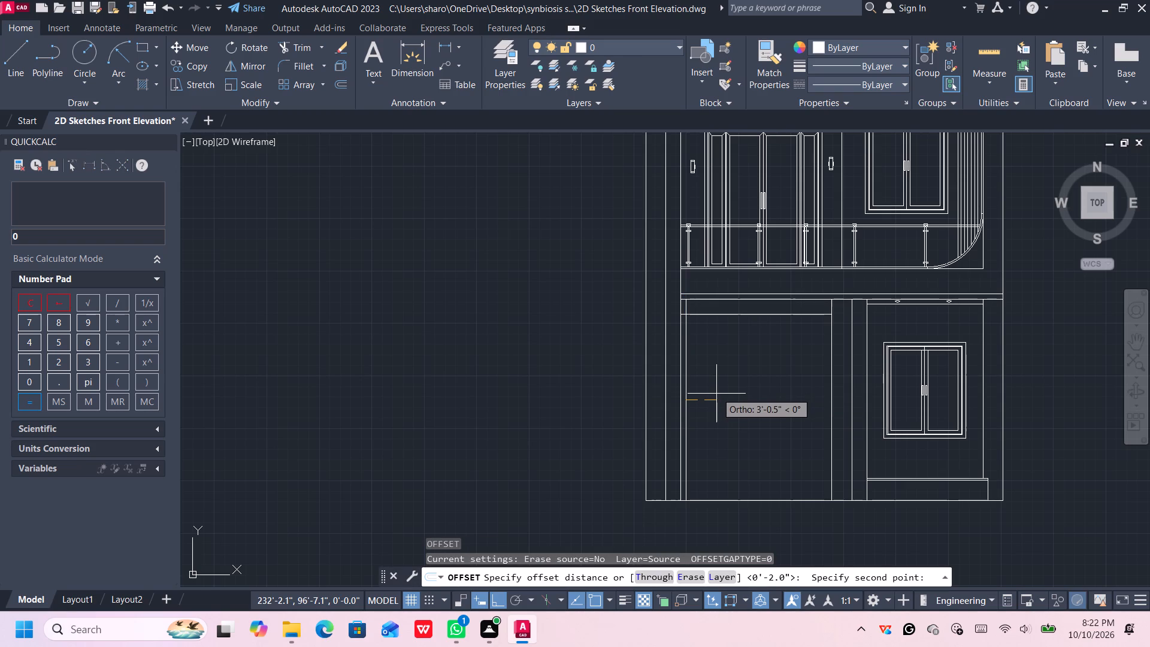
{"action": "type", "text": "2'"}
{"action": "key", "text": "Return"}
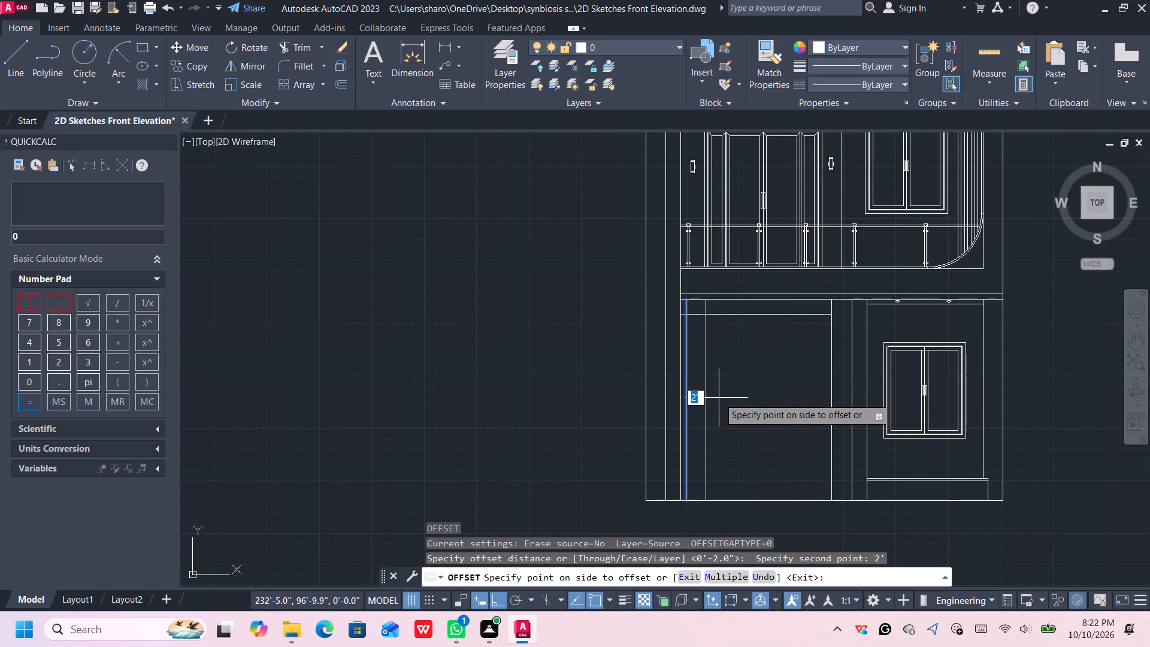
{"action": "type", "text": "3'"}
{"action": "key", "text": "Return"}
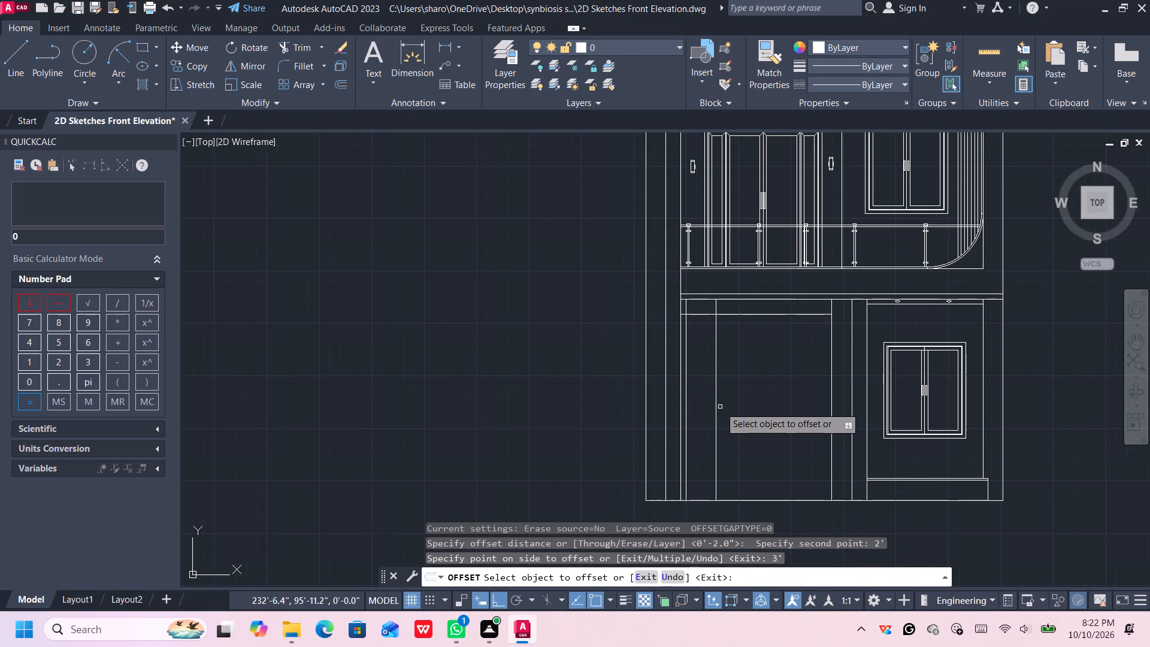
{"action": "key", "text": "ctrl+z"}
Offset the inset vertical line 2.5' to the right inside the ground-floor bay.
{"action": "left_click_drag", "start_coordinate": [710, 404], "coordinate": [706, 403]}
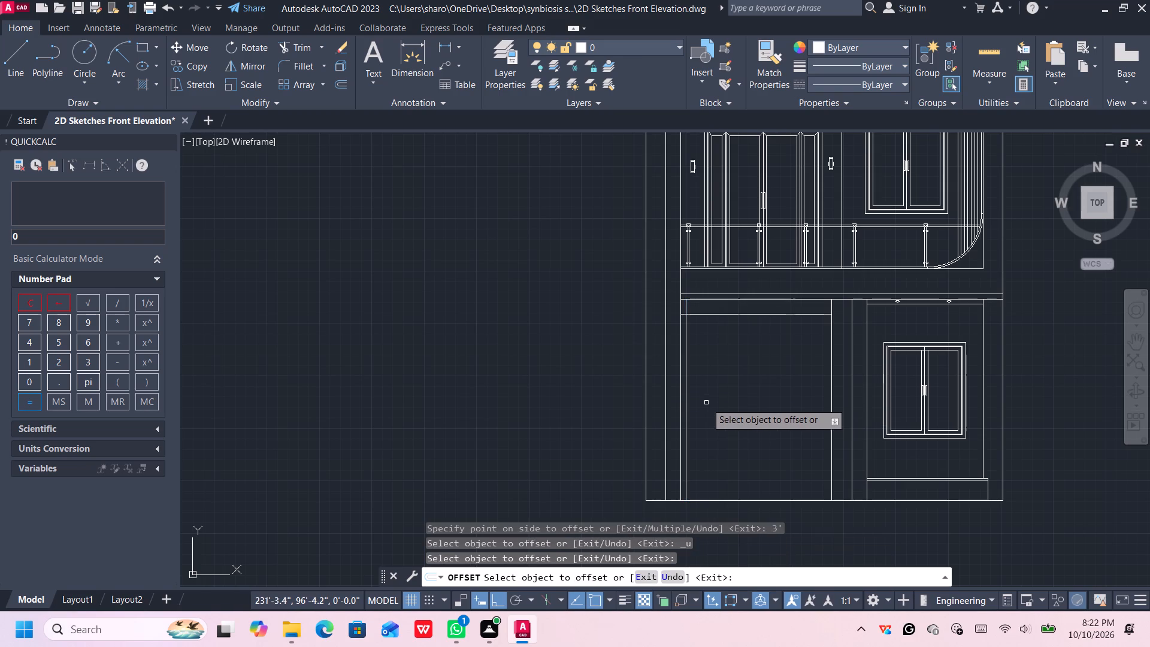
{"action": "left_click_drag", "start_coordinate": [706, 403], "coordinate": [700, 399]}
{"action": "left_click", "coordinate": [687, 388]}
{"action": "type", "text": "2.5'"}
{"action": "key", "text": "Return"}
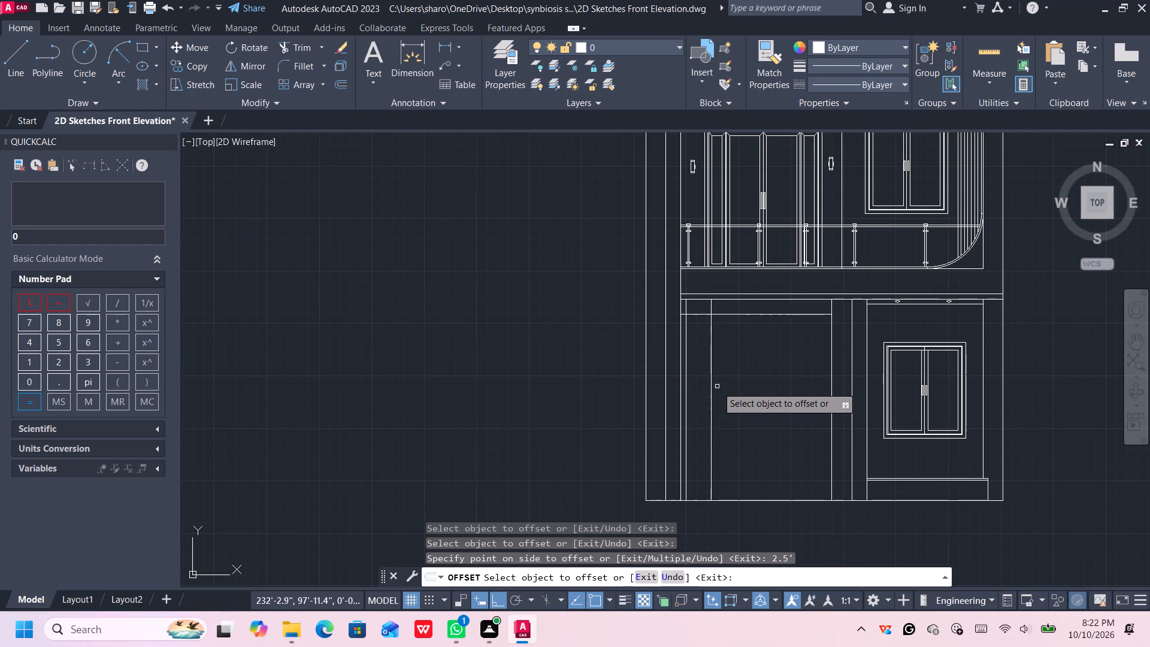
Offset the horizontal line near the top of the ground-floor bay 4' downward.
{"action": "middle_click_drag", "start_coordinate": [731, 362], "coordinate": [732, 370]}
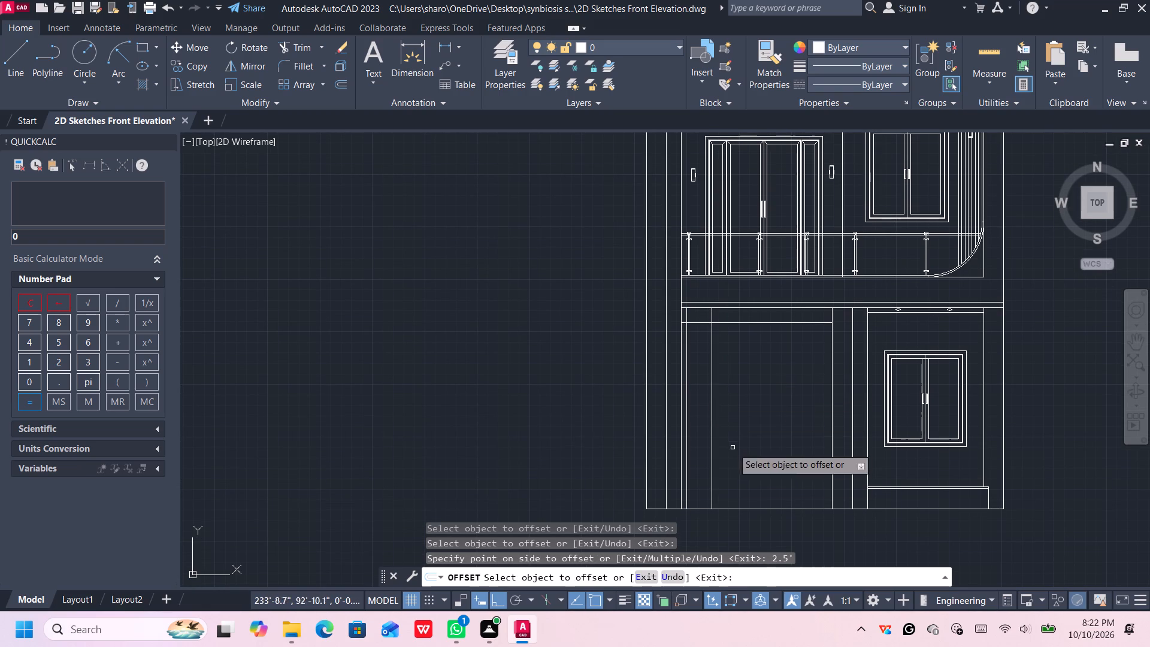
{"action": "left_click", "coordinate": [764, 322]}
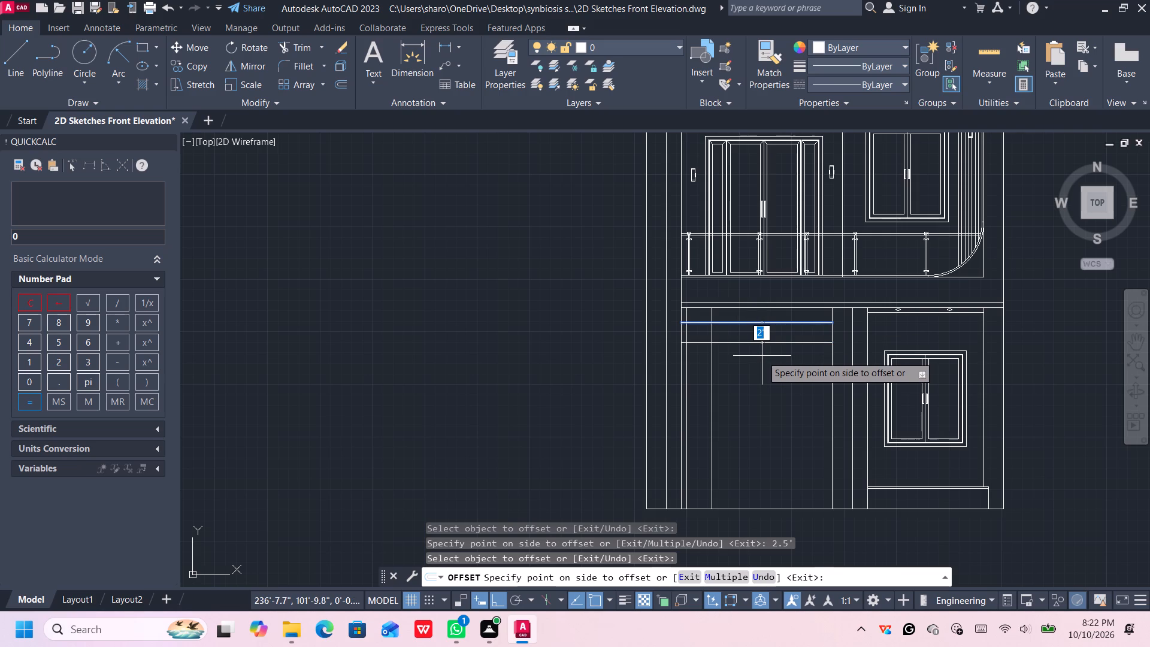
{"action": "type", "text": "4'"}
{"action": "key", "text": "Return"}
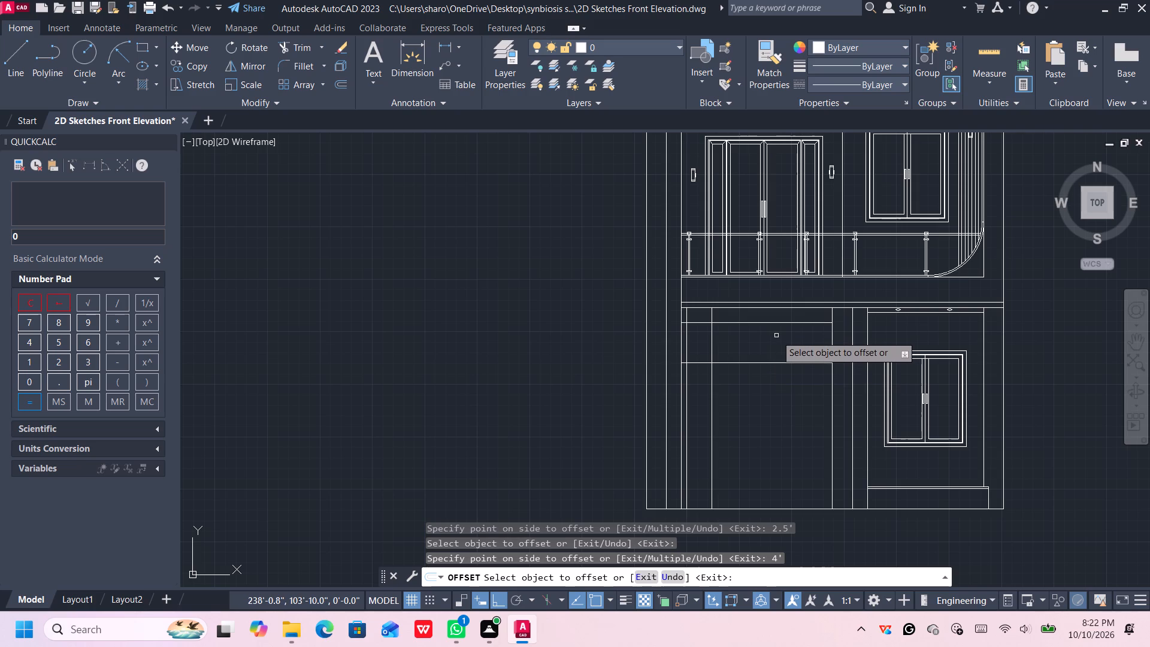
{"action": "key", "text": "Escape"}
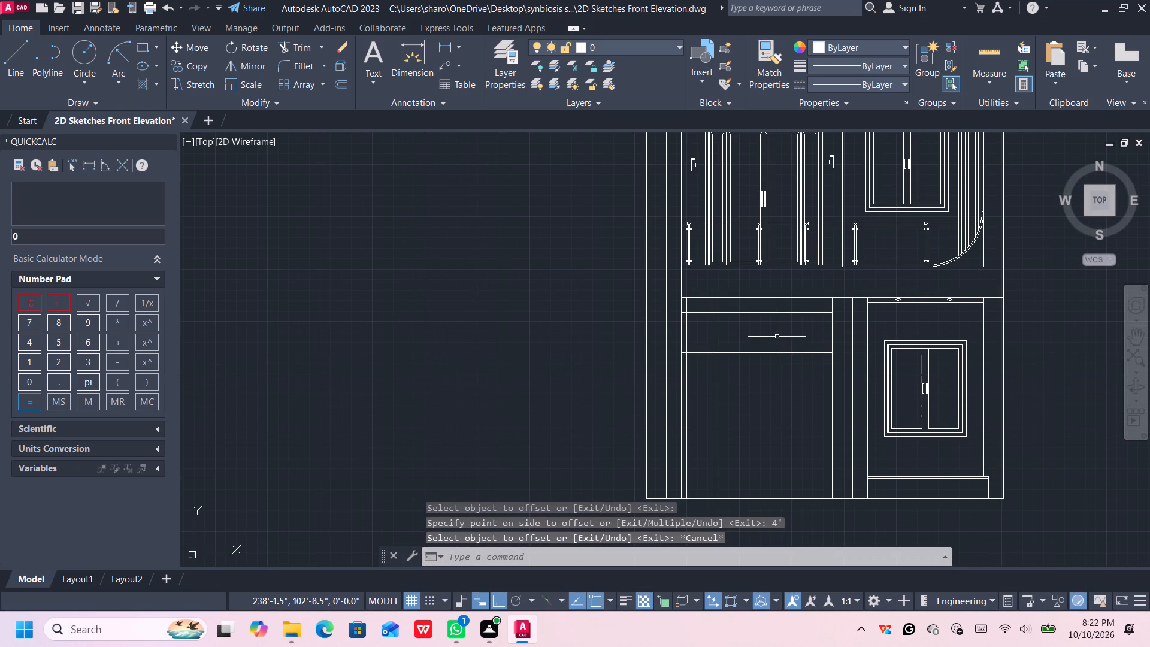
Trim the ground-floor bay's 2.5' inset vertical above the upper horizontal line, and that horizontal's excess left of the vertical, forming a clean corner.
{"action": "type", "text": "tr"}
{"action": "key", "text": "Return"}
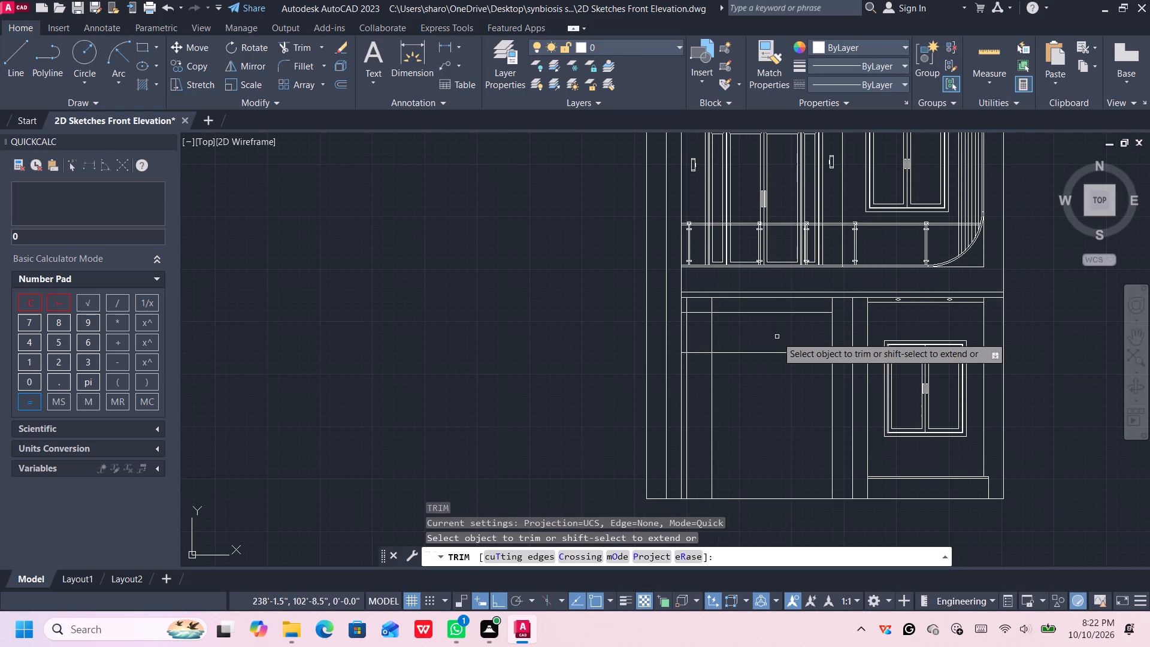
{"action": "middle_click_drag", "start_coordinate": [742, 316], "coordinate": [754, 332]}
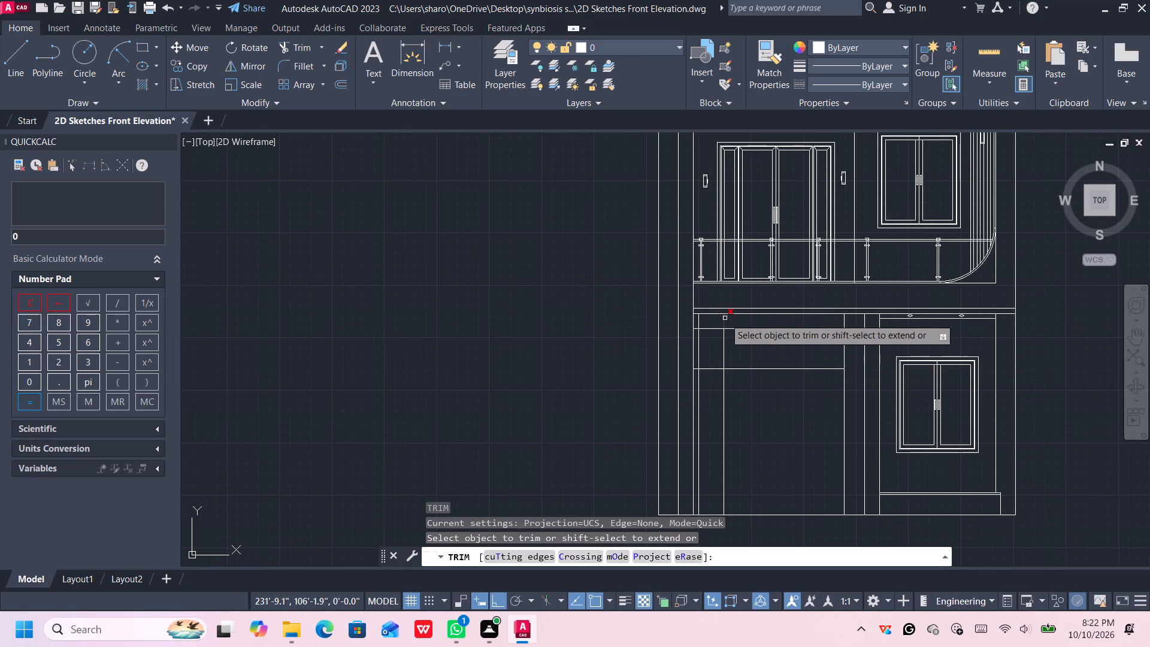
{"action": "left_click", "coordinate": [729, 321]}
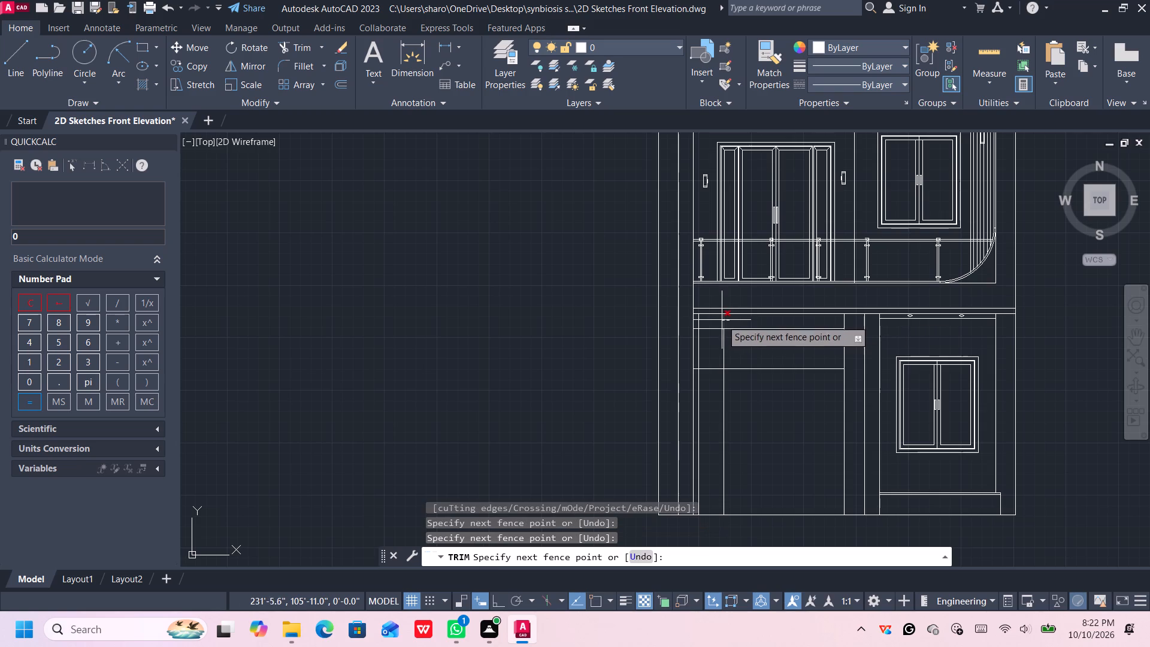
{"action": "scroll", "coordinate": [699, 319], "scroll_direction": "up", "scroll_amount": 1}
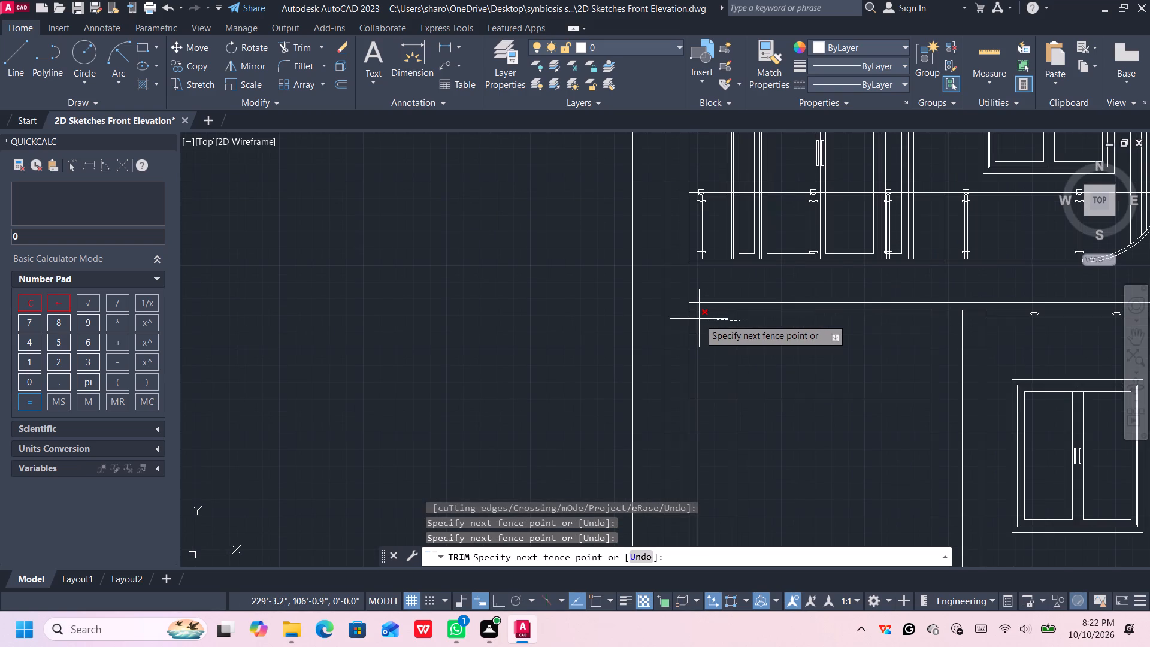
{"action": "left_click", "coordinate": [704, 321]}
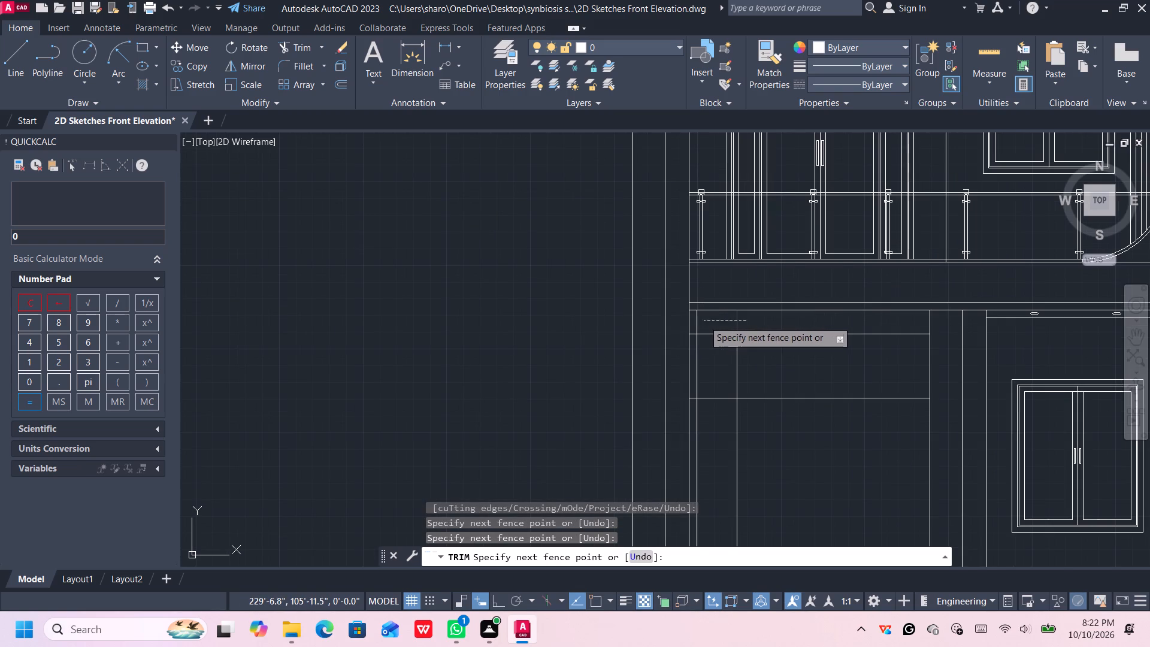
{"action": "left_click", "coordinate": [715, 327]}
{"action": "left_click", "coordinate": [718, 351]}
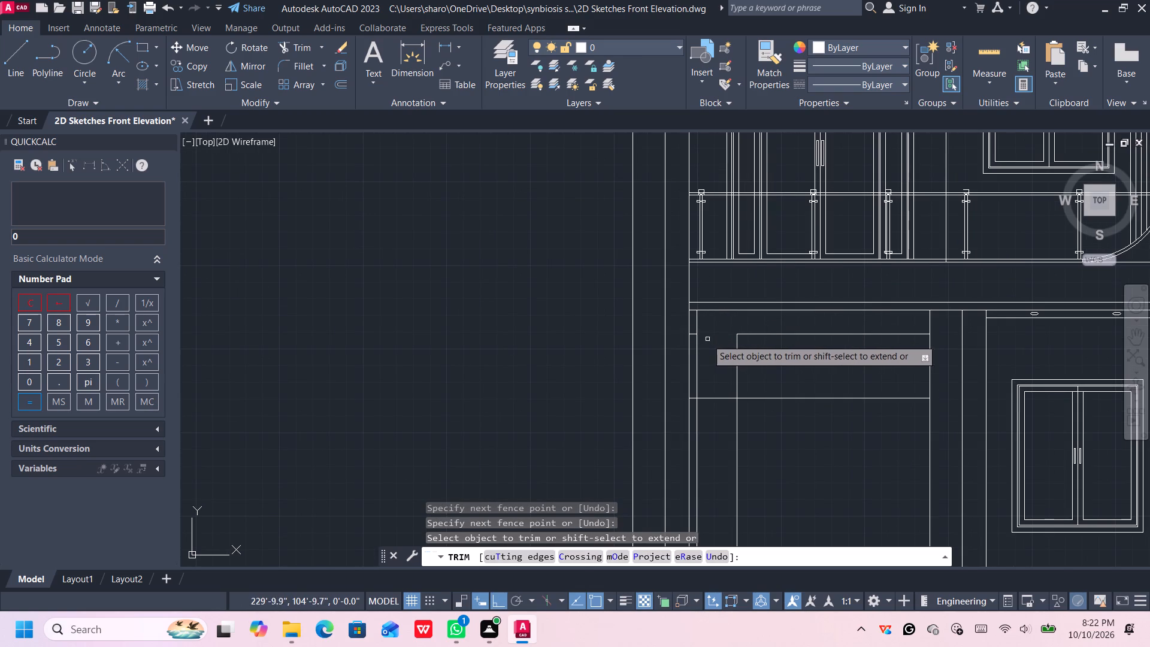
{"action": "scroll", "coordinate": [701, 336], "scroll_direction": "up", "scroll_amount": 1}
{"action": "left_click", "coordinate": [689, 329]}
{"action": "left_click", "coordinate": [687, 340]}
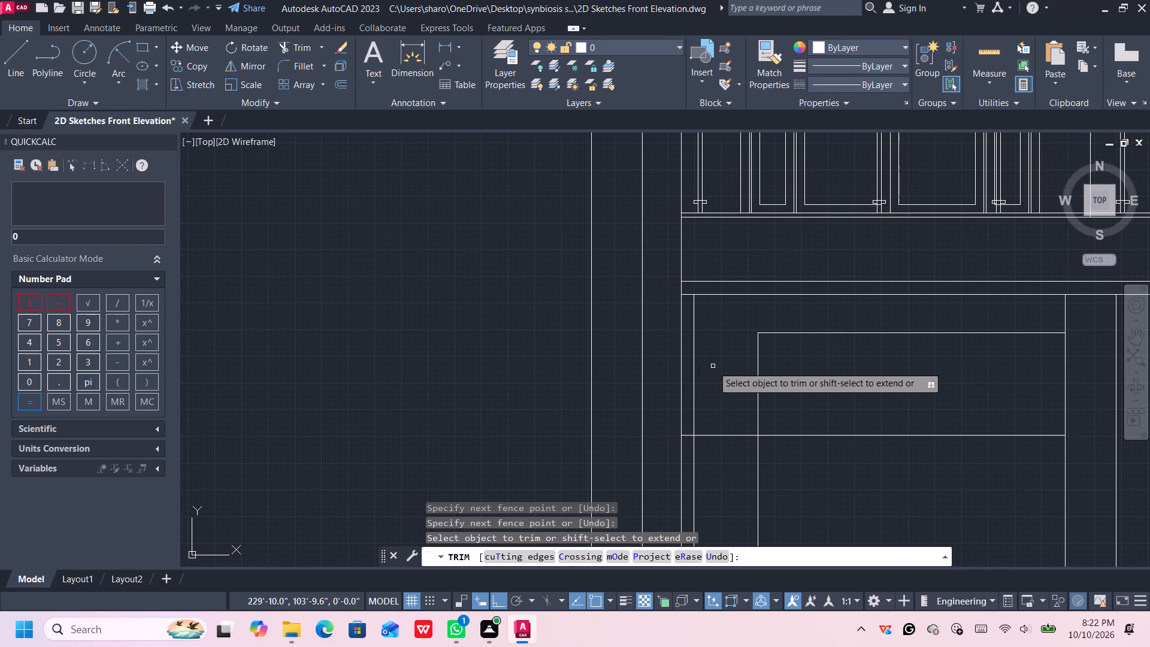
Trim the inset vertical line below the lower horizontal line in the ground-floor bay.
{"action": "scroll", "coordinate": [737, 379], "scroll_direction": "down", "scroll_amount": 2}
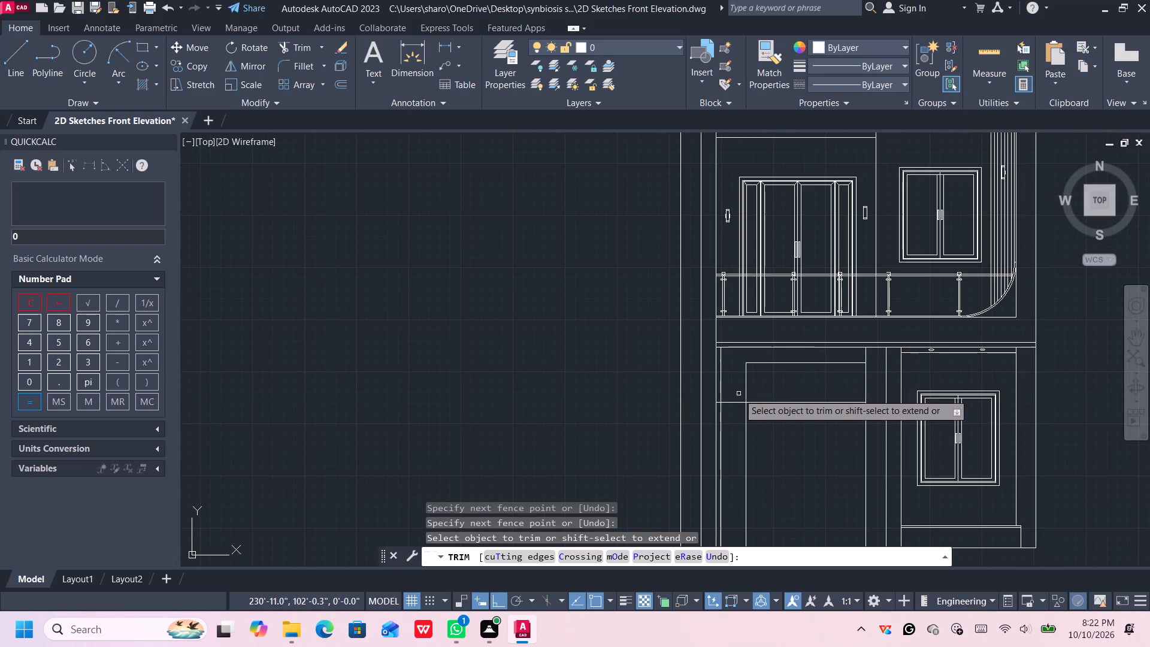
{"action": "scroll", "coordinate": [739, 394], "scroll_direction": "down", "scroll_amount": 1}
{"action": "middle_click_drag", "start_coordinate": [739, 394], "coordinate": [718, 331]}
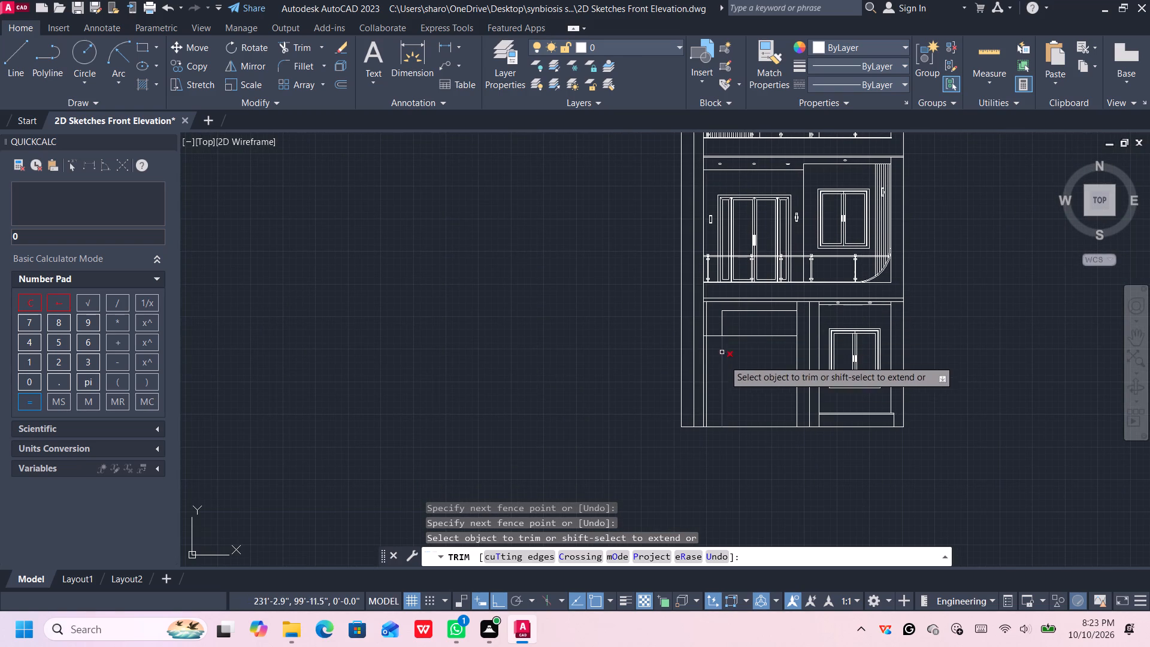
{"action": "left_click", "coordinate": [730, 379]}
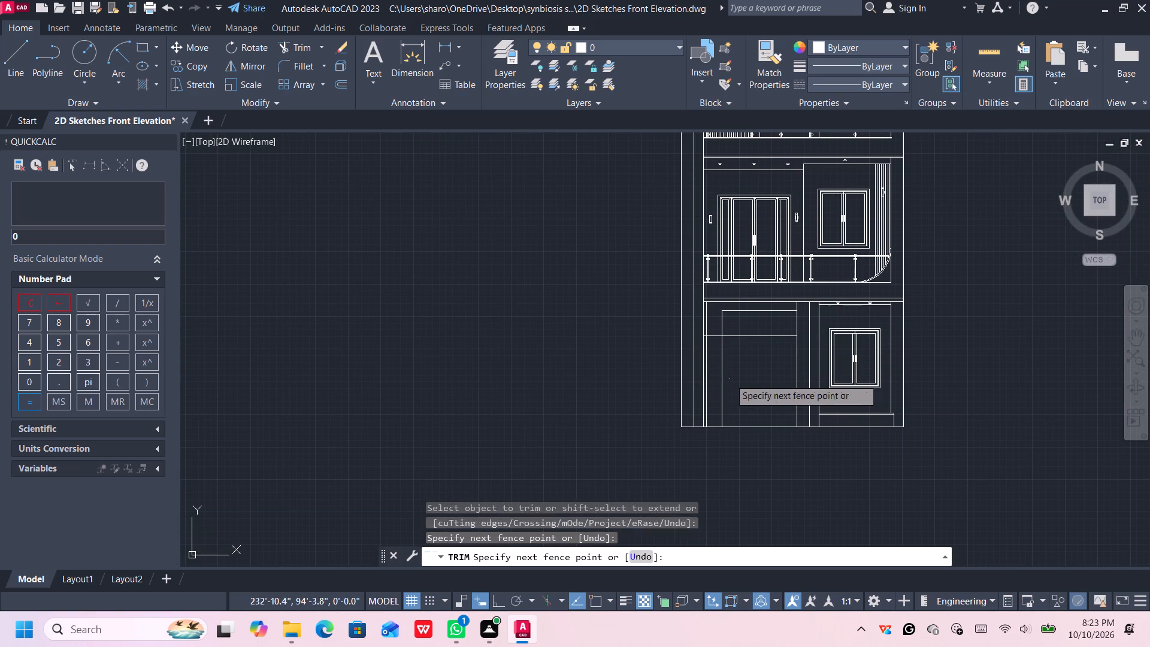
{"action": "left_click", "coordinate": [717, 382]}
{"action": "scroll", "coordinate": [739, 362], "scroll_direction": "down", "scroll_amount": 1}
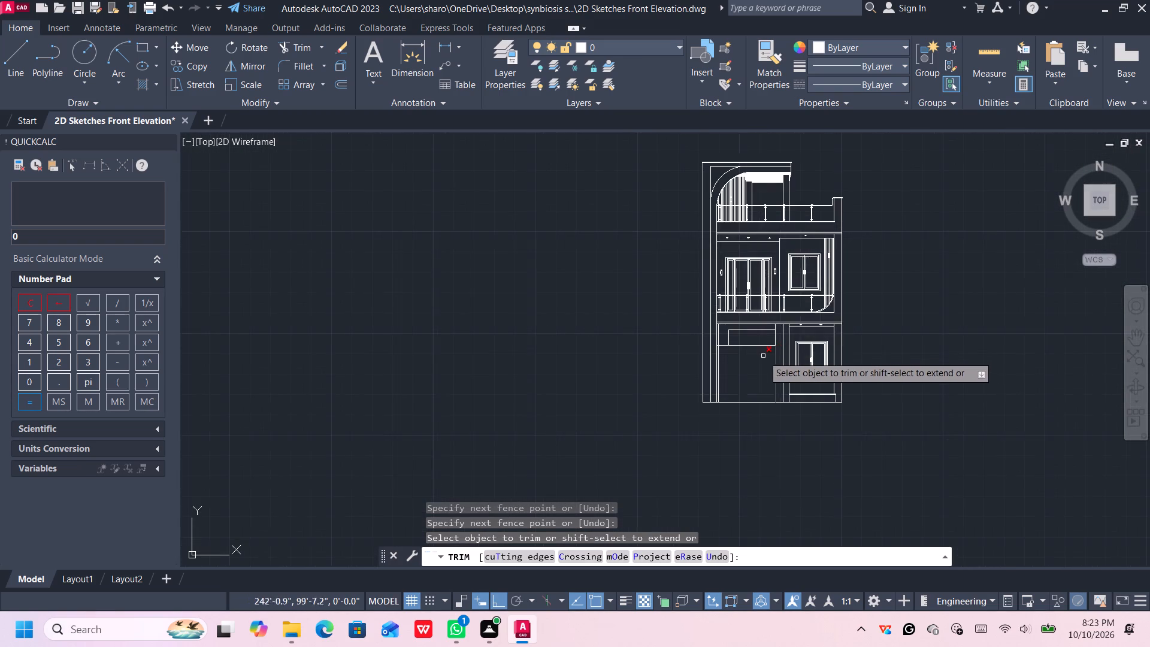
{"action": "scroll", "coordinate": [758, 359], "scroll_direction": "up", "scroll_amount": 1}
{"action": "middle_click_drag", "start_coordinate": [756, 359], "coordinate": [762, 364]}
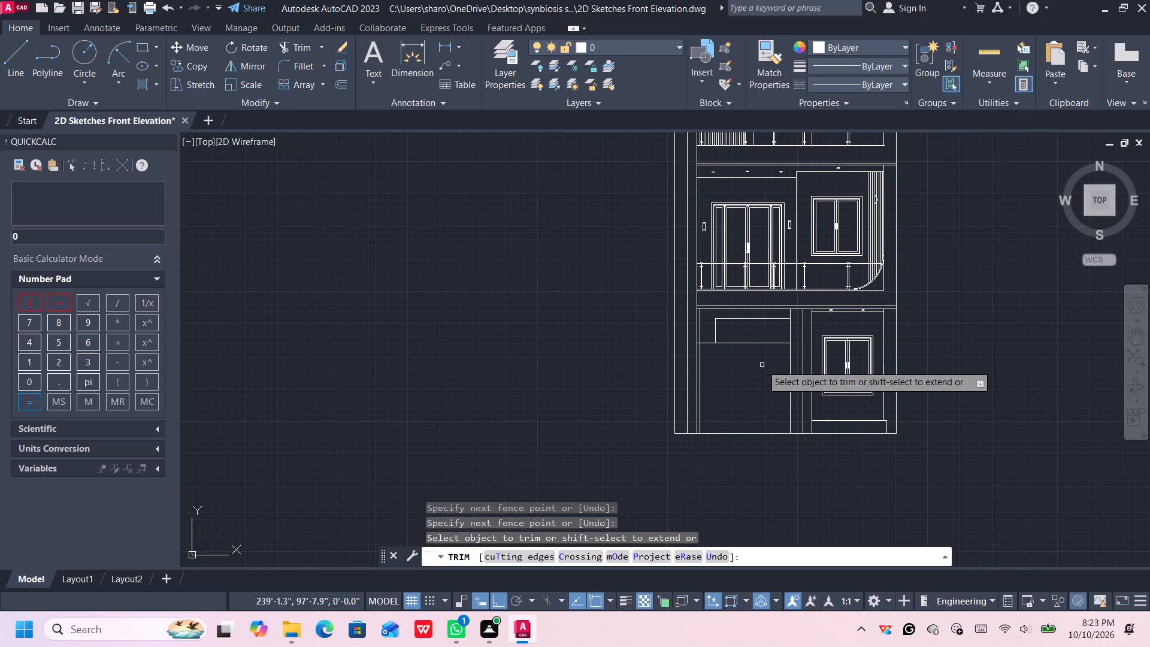
{"action": "scroll", "coordinate": [760, 365], "scroll_direction": "up", "scroll_amount": 1}
{"action": "middle_click_drag", "start_coordinate": [753, 362], "coordinate": [756, 376]}
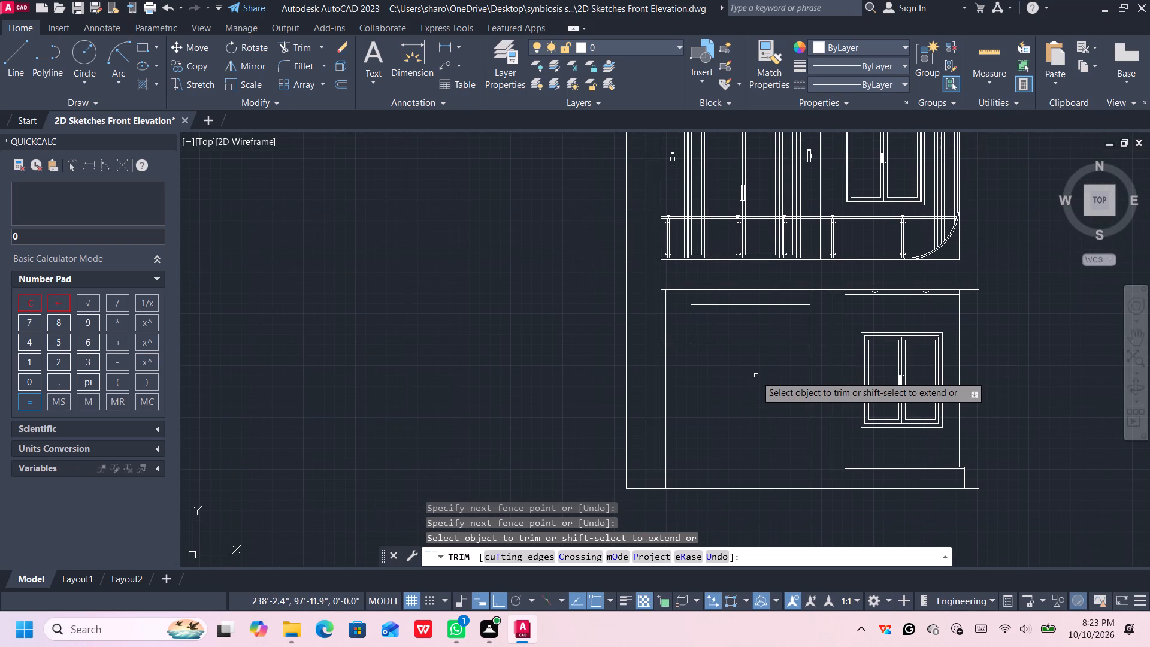
{"action": "key", "text": "Return"}
Draw a diagonal line from the bay's left vertical, just below the ceiling line, to the inset panel's left edge near its top corner.
{"action": "middle_click_drag", "start_coordinate": [731, 369], "coordinate": [749, 400]}
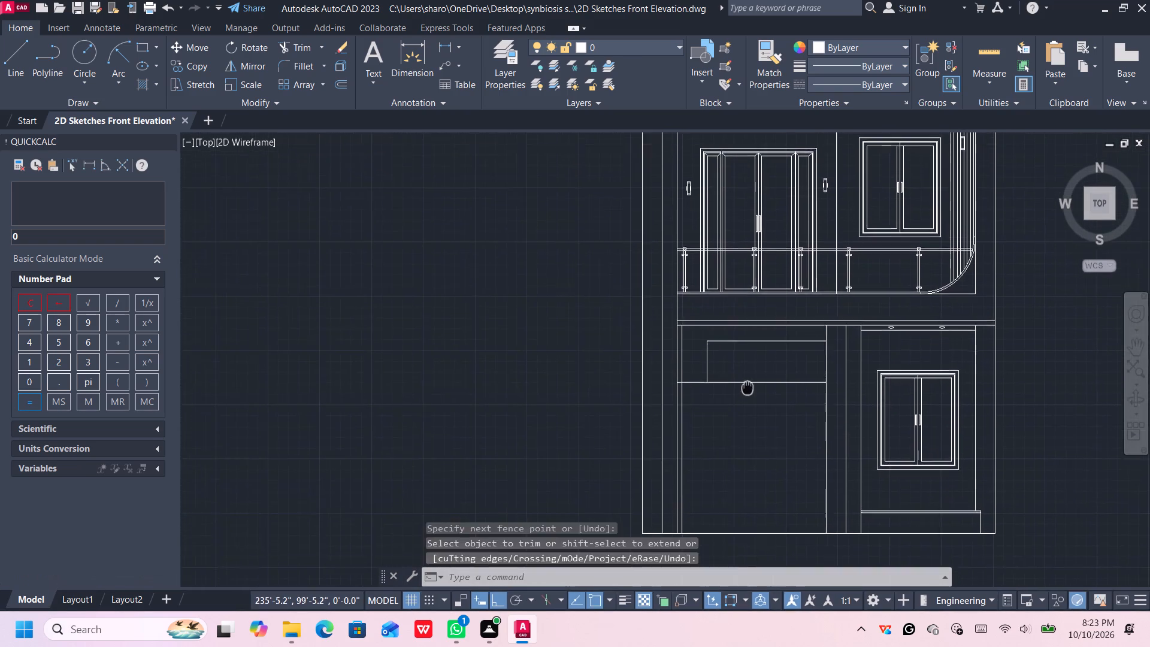
{"action": "middle_click_drag", "start_coordinate": [749, 400], "coordinate": [749, 400]}
{"action": "scroll", "coordinate": [731, 370], "scroll_direction": "up", "scroll_amount": 1}
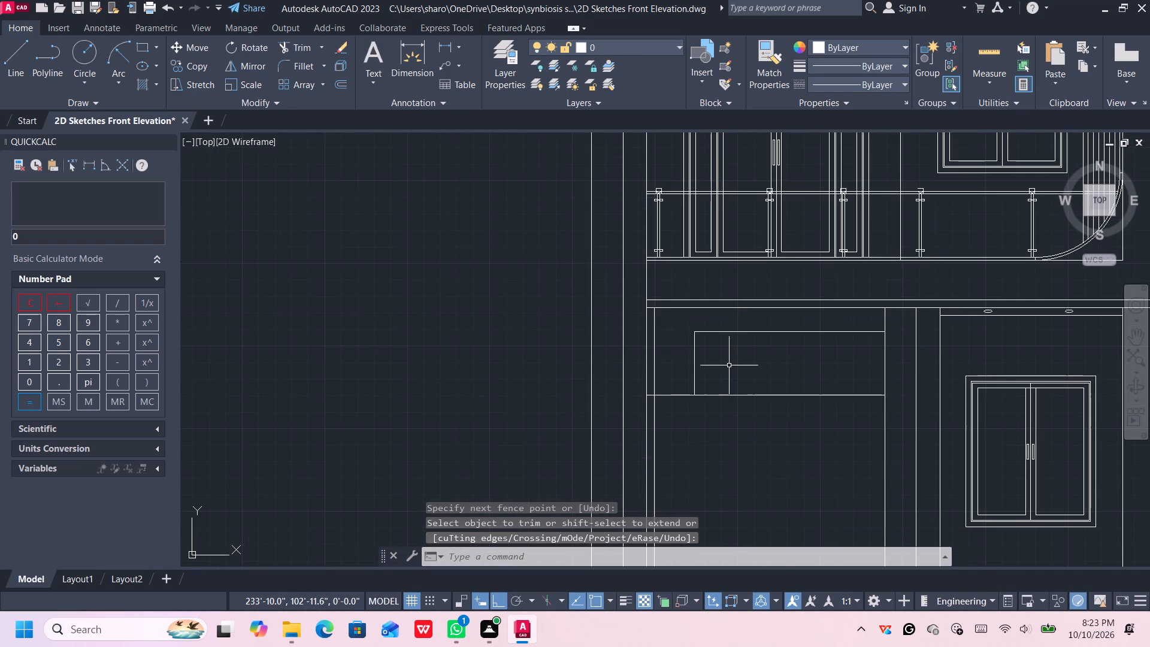
{"action": "key", "text": "l"}
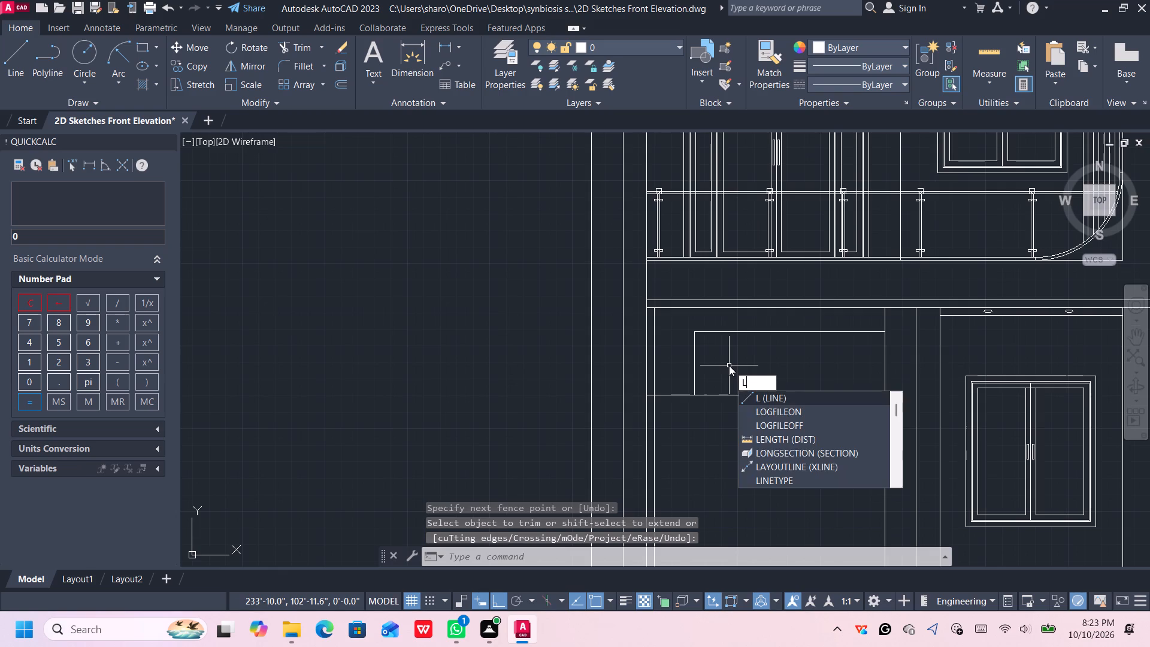
{"action": "key", "text": "Return"}
{"action": "scroll", "coordinate": [649, 305], "scroll_direction": "up", "scroll_amount": 2}
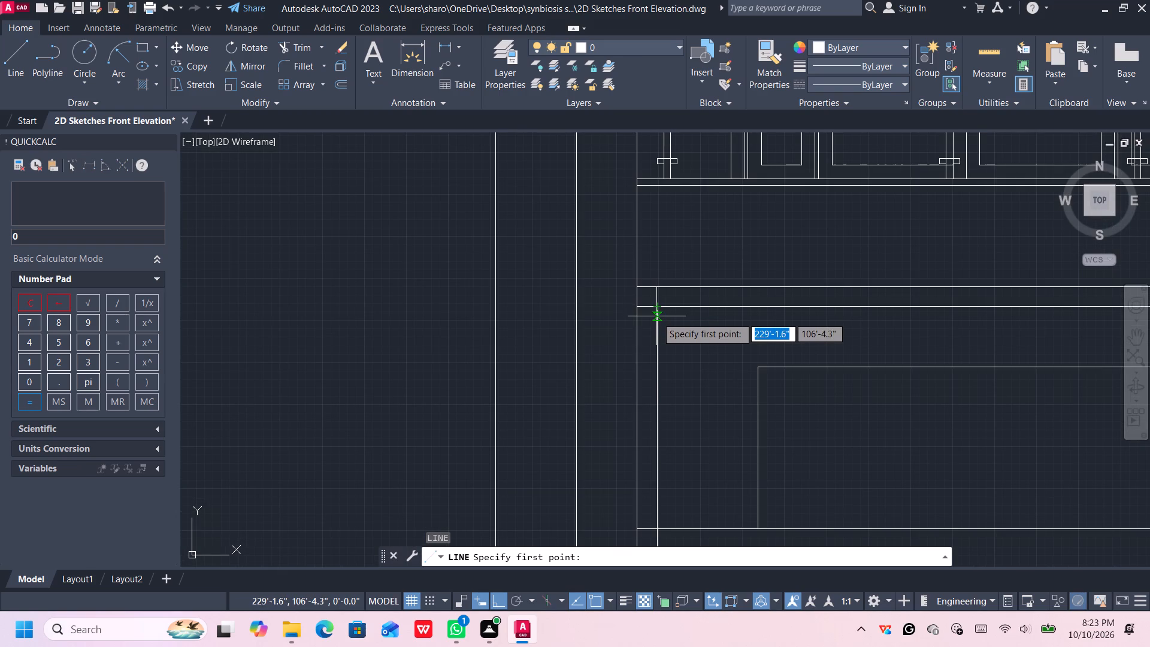
{"action": "left_click", "coordinate": [656, 317]}
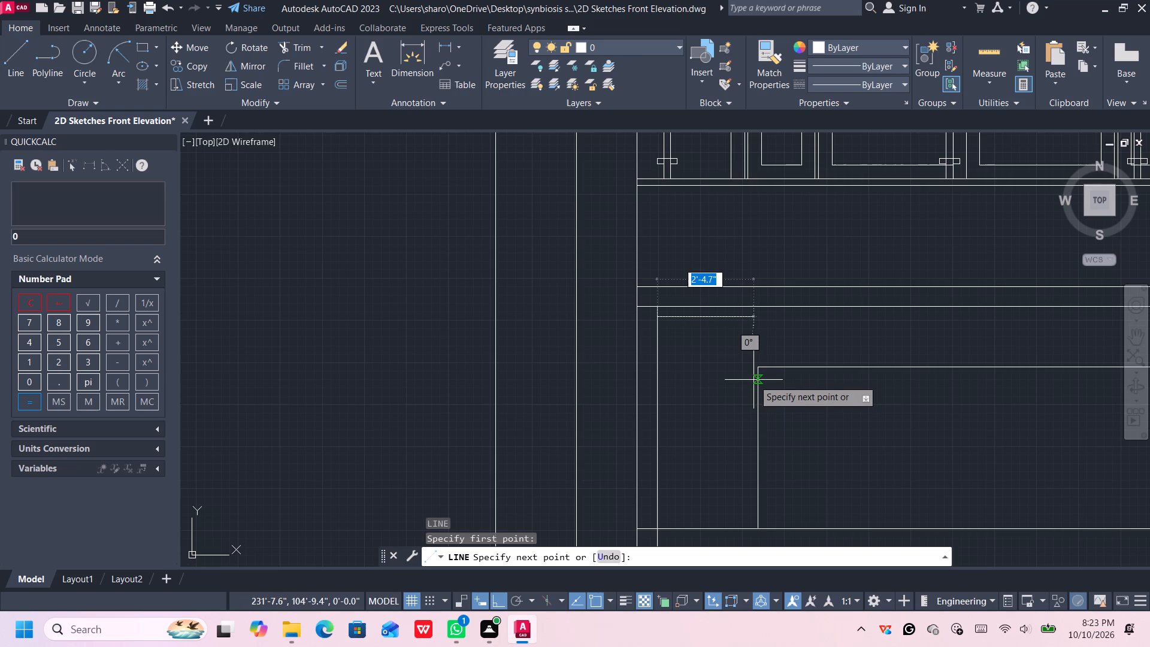
{"action": "left_click", "coordinate": [753, 380]}
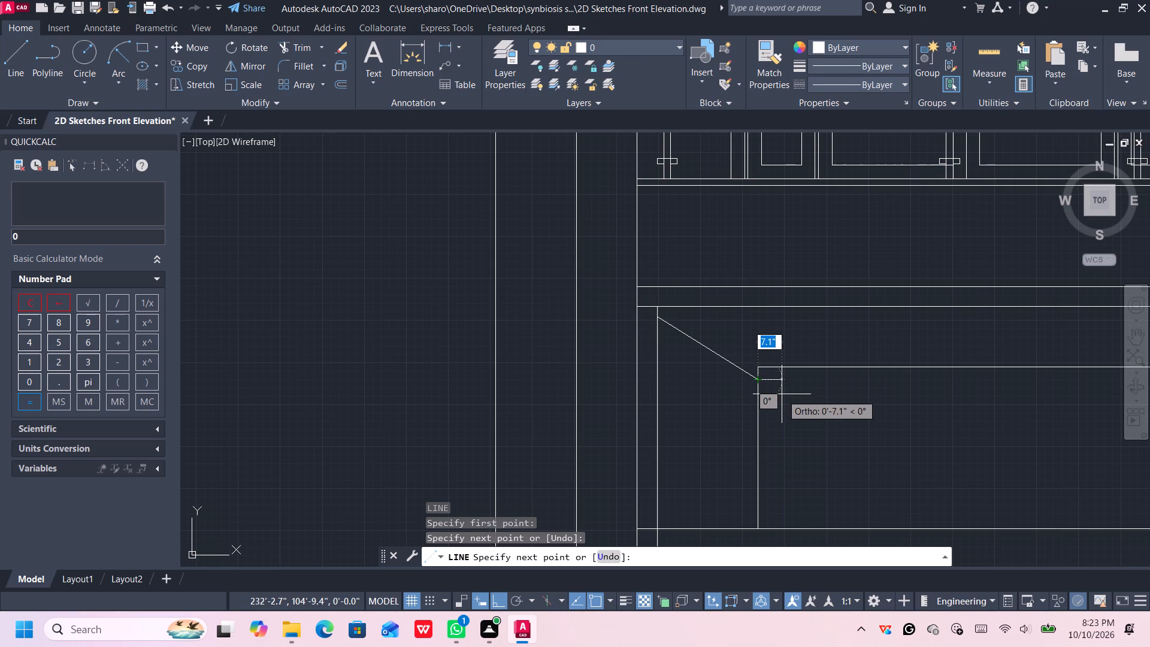
{"action": "key", "text": "Escape"}
Copy an elliptical ceiling light from the window bay and paste five staggered copies into the strip above the adjacent bay's inset panel.
{"action": "scroll", "coordinate": [788, 398], "scroll_direction": "down", "scroll_amount": 3}
{"action": "middle_click_drag", "start_coordinate": [785, 398], "coordinate": [730, 367]}
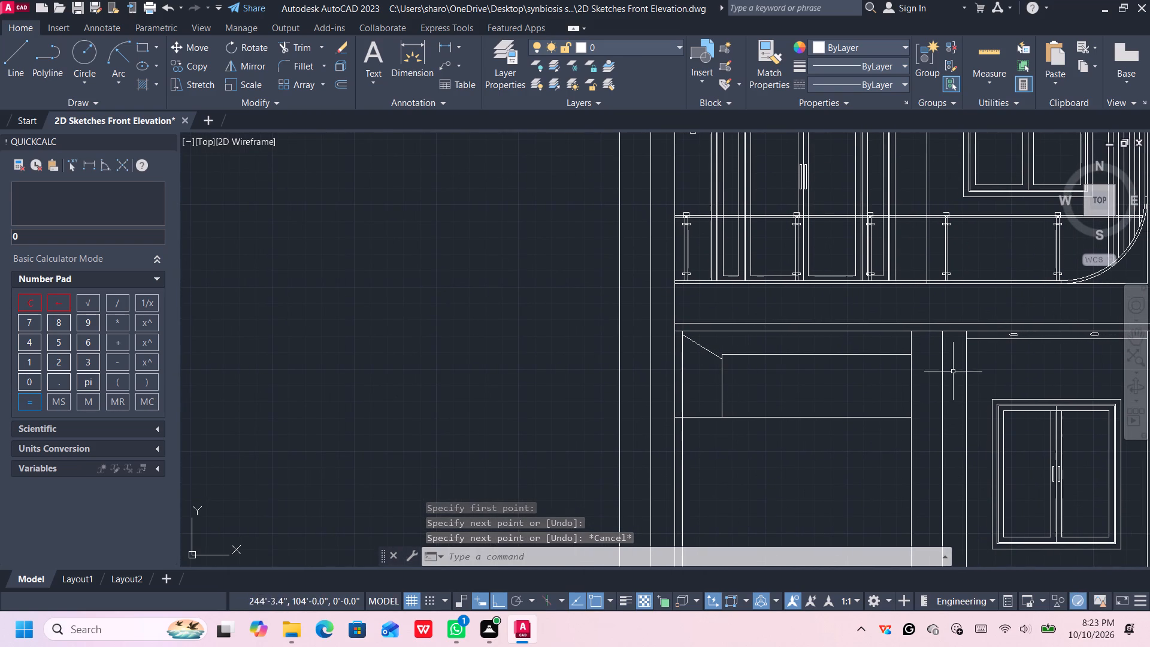
{"action": "scroll", "coordinate": [1013, 334], "scroll_direction": "up", "scroll_amount": 1}
{"action": "left_click", "coordinate": [1007, 337]}
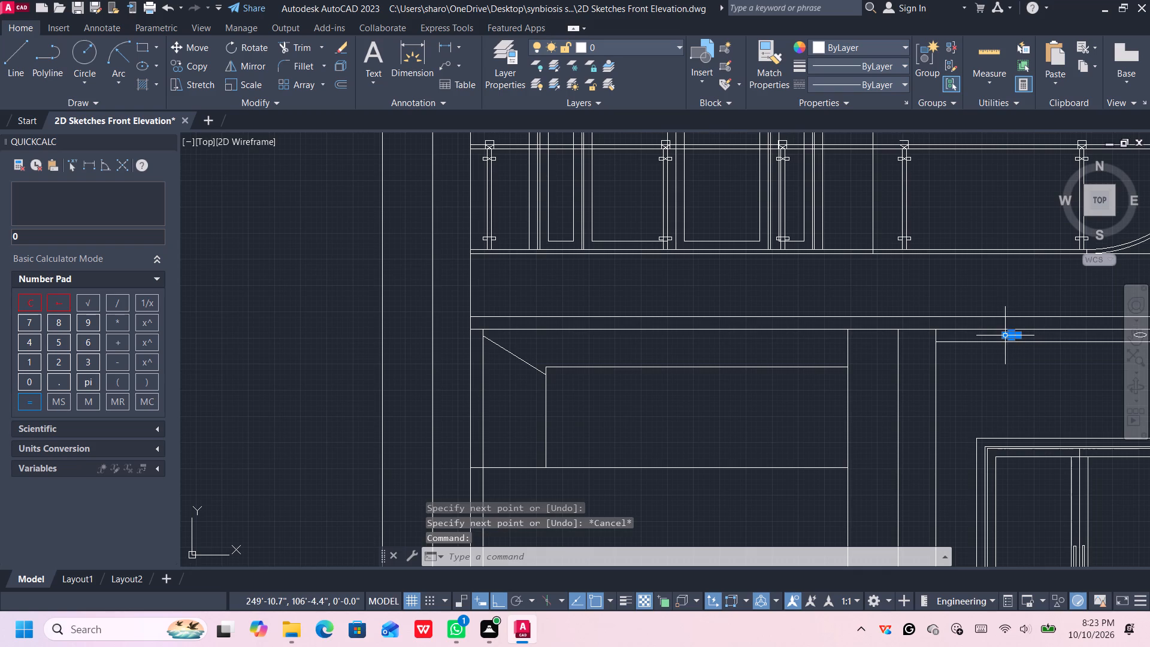
{"action": "key", "text": "ctrl+c"}
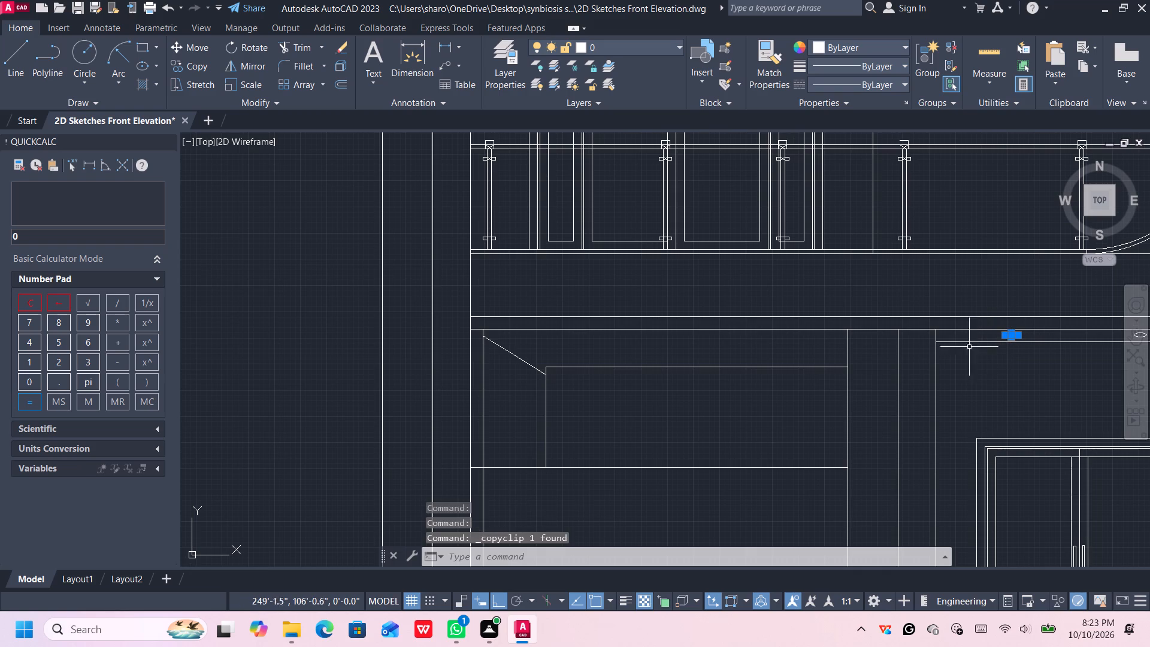
{"action": "key", "text": "ctrl+v"}
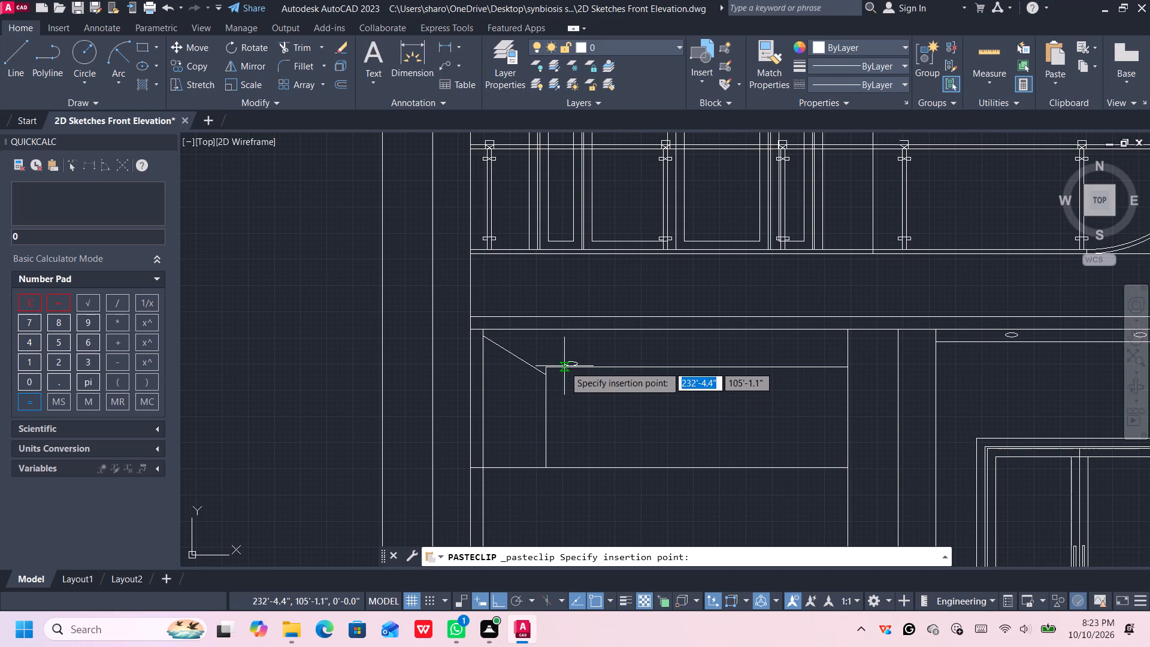
{"action": "left_click", "coordinate": [531, 354], "text": "ctrl"}
{"action": "key", "text": "ctrl+v"}
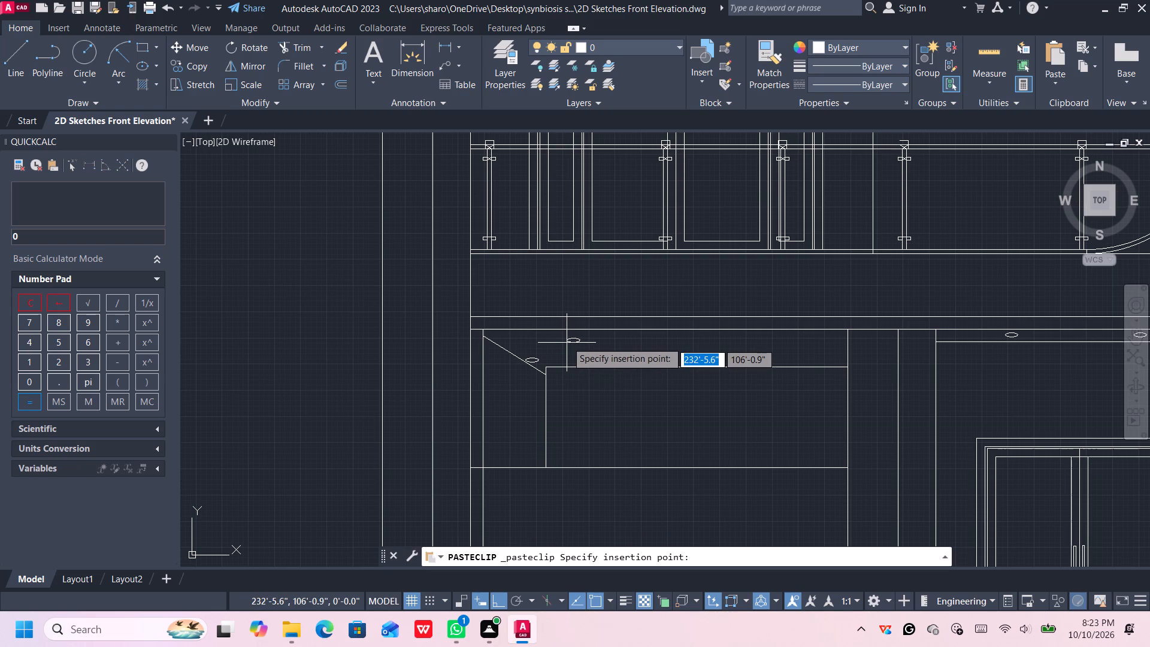
{"action": "left_click", "coordinate": [569, 340]}
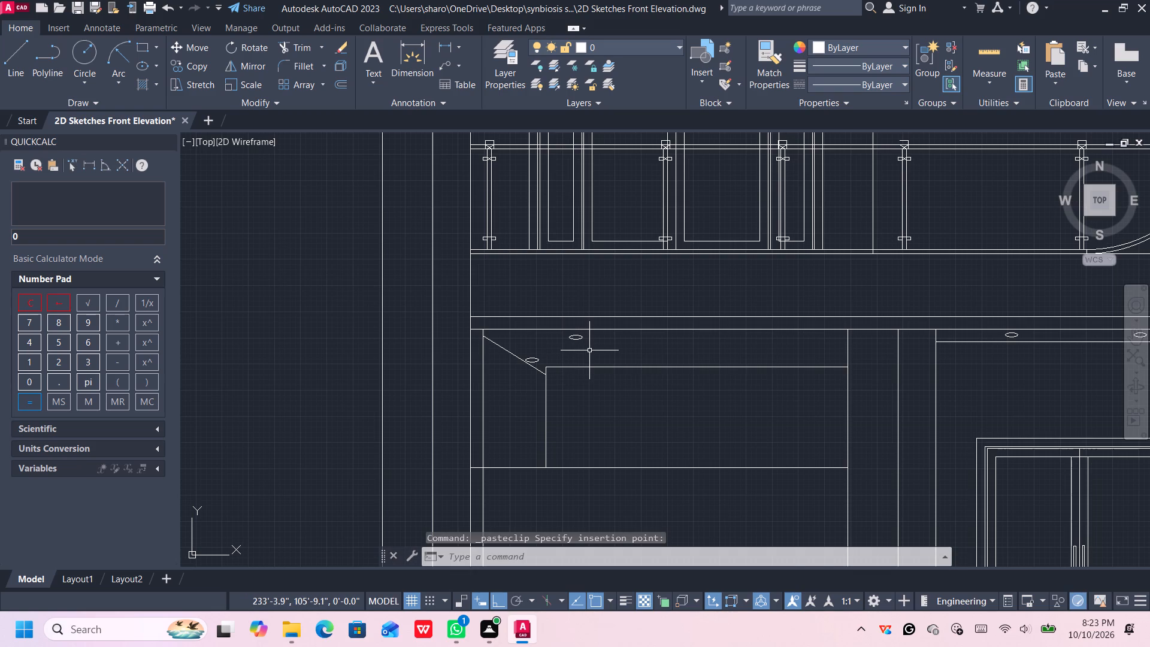
{"action": "key", "text": "ctrl+v"}
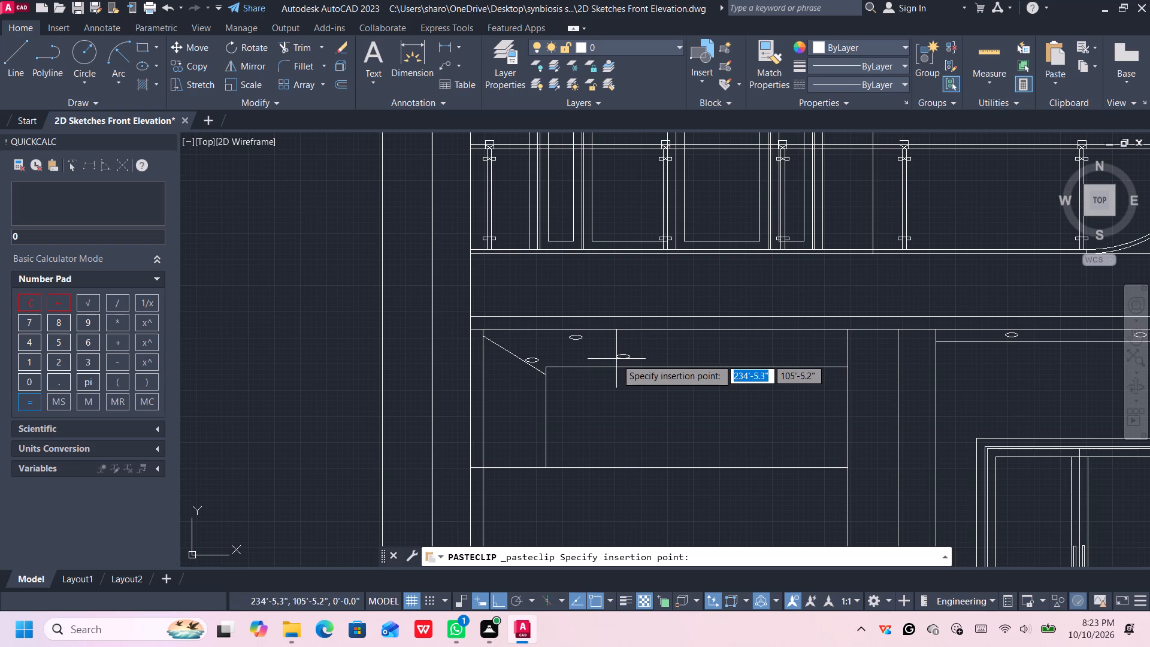
{"action": "left_click", "coordinate": [616, 359]}
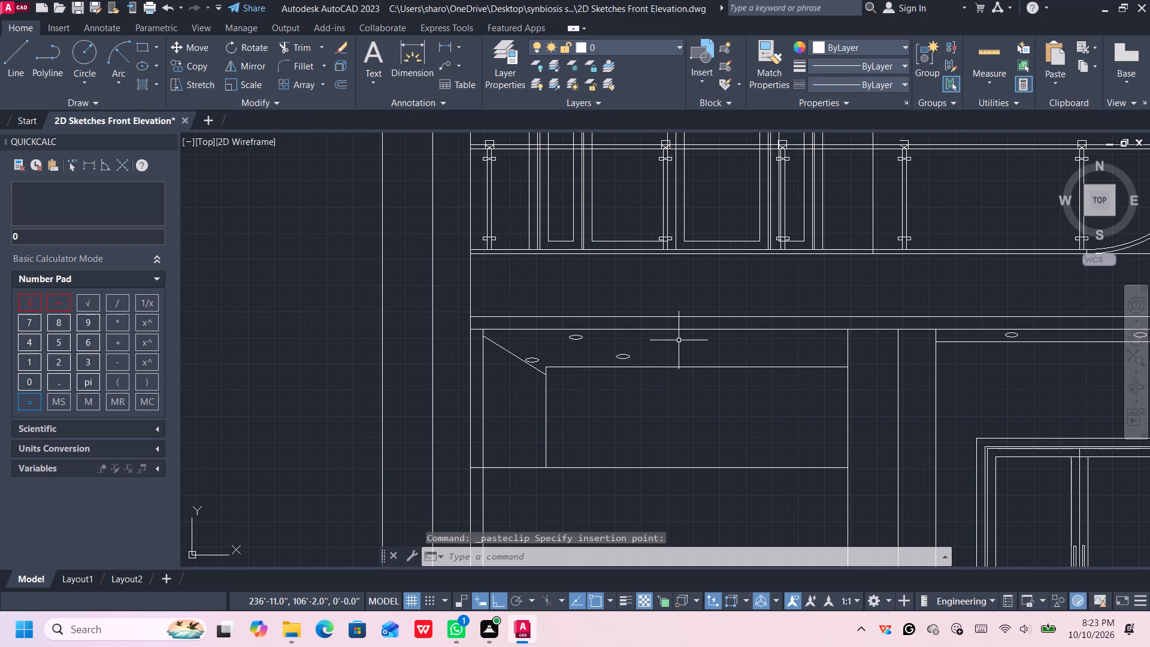
{"action": "key", "text": "ctrl+v"}
{"action": "left_click_drag", "start_coordinate": [681, 343], "coordinate": [686, 344]}
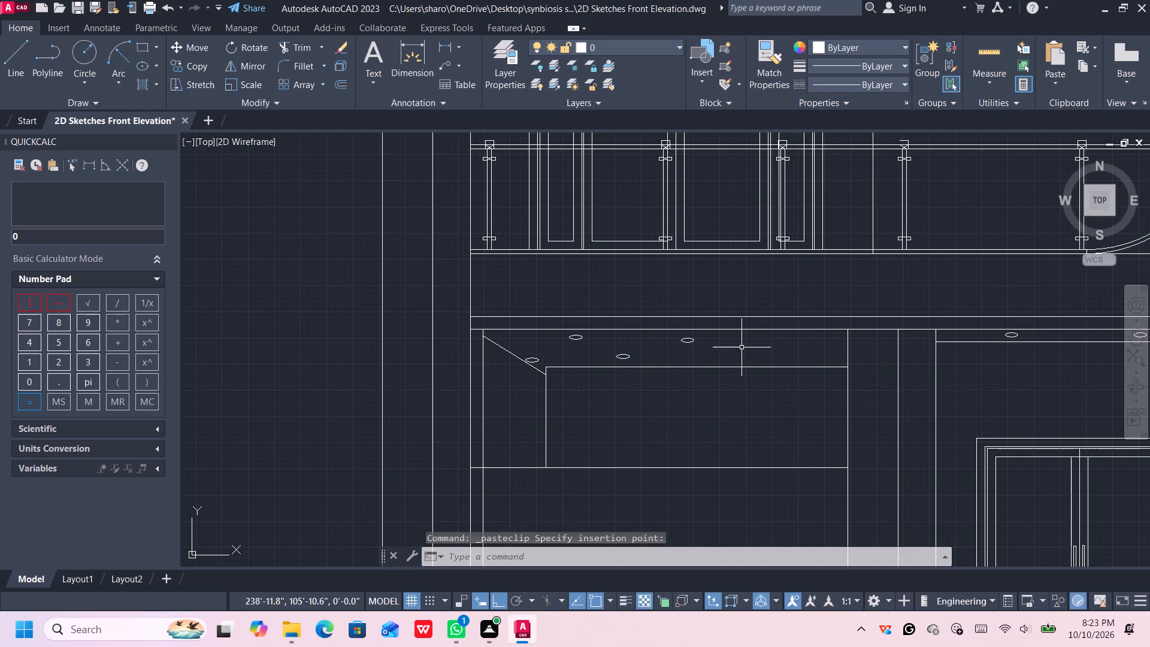
{"action": "key", "text": "ctrl+v"}
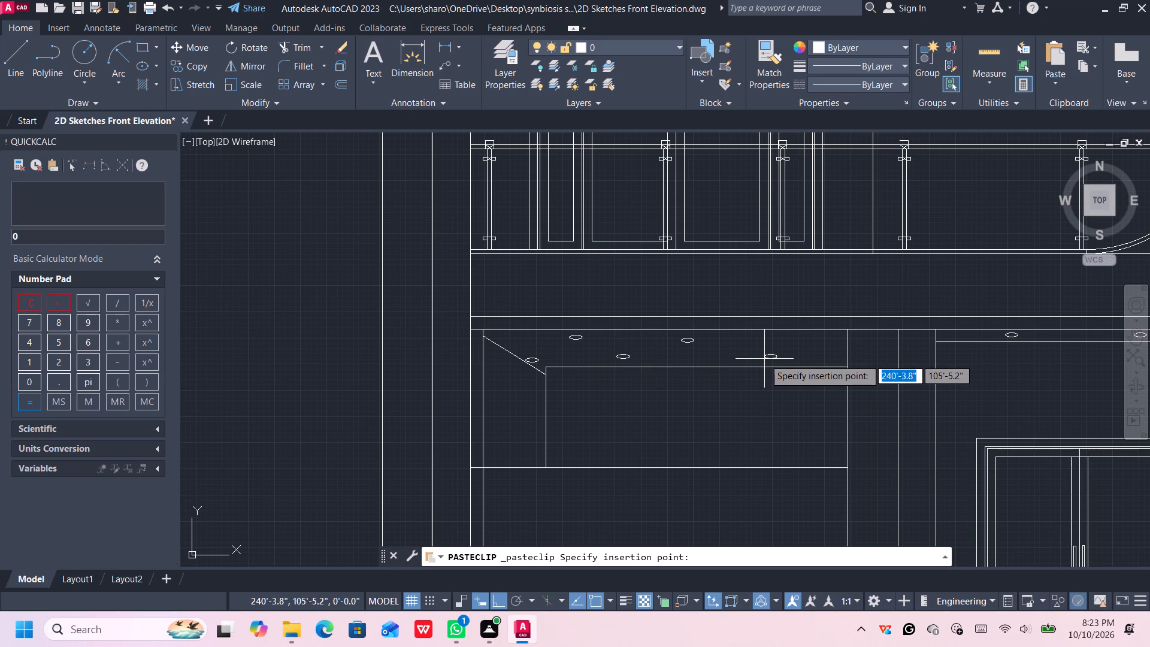
{"action": "left_click", "coordinate": [773, 356]}
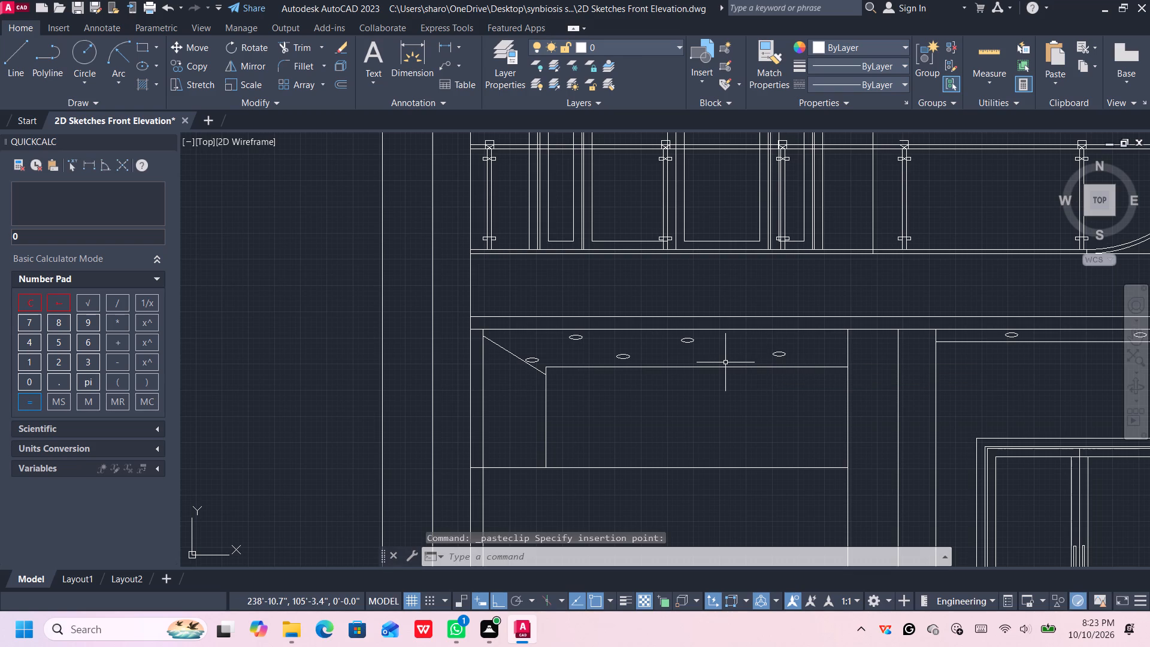
Move the leftmost pasted light about 7.8" to the right, clear of the diagonal line.
{"action": "scroll", "coordinate": [548, 373], "scroll_direction": "up", "scroll_amount": 2}
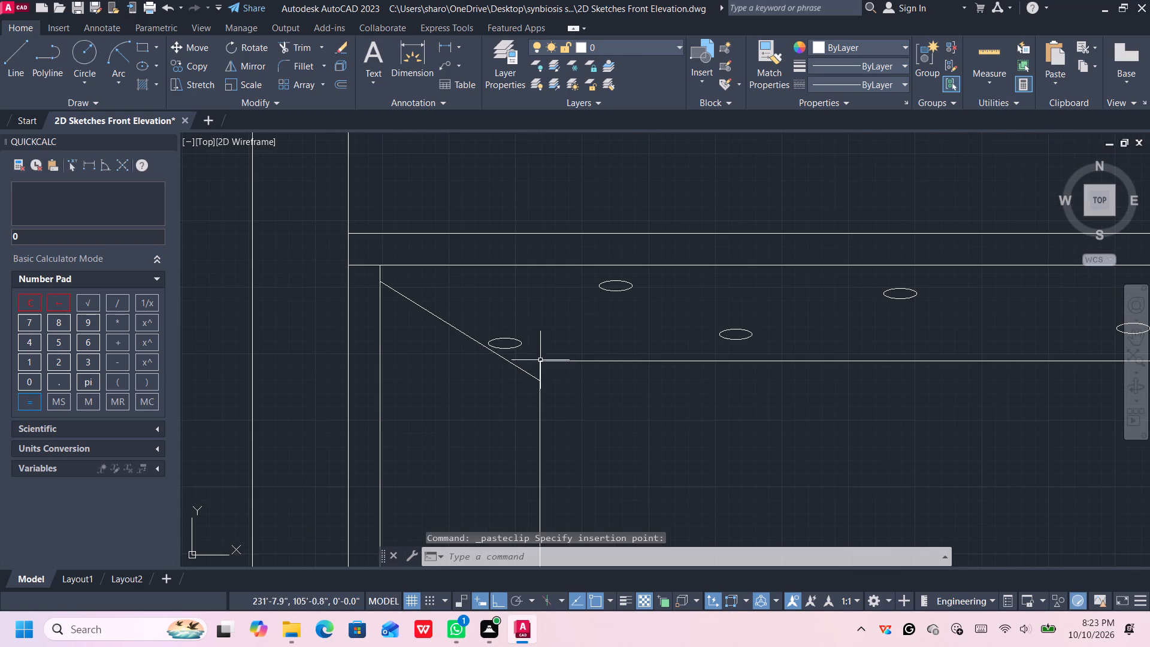
{"action": "left_click", "coordinate": [519, 346]}
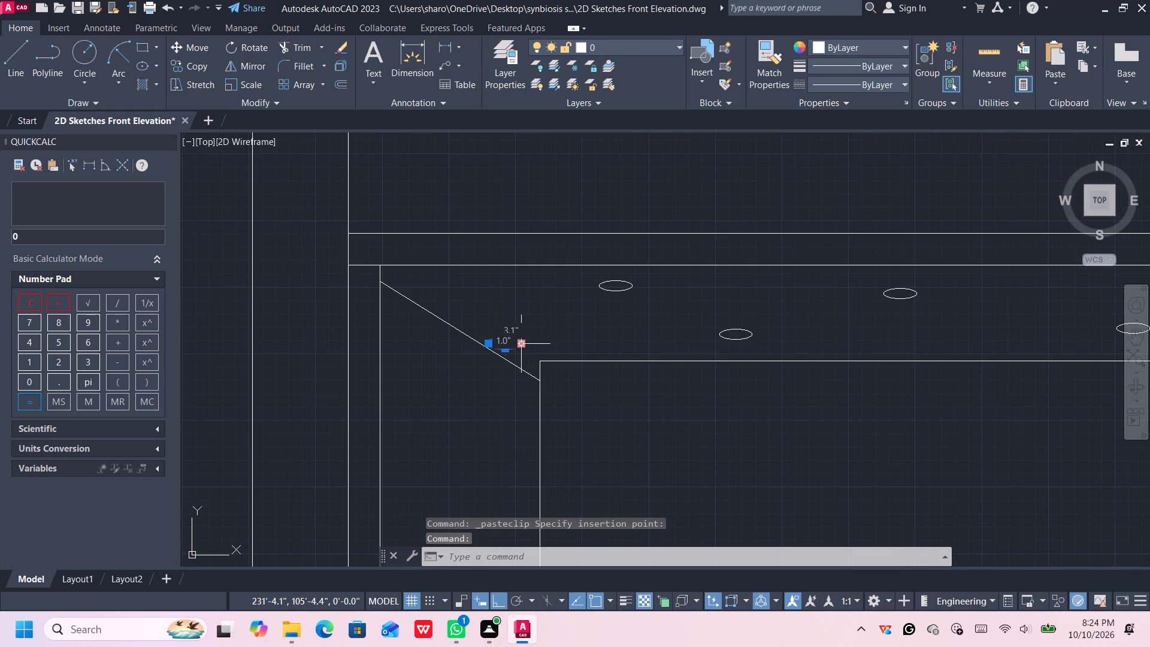
{"action": "right_click", "coordinate": [520, 344]}
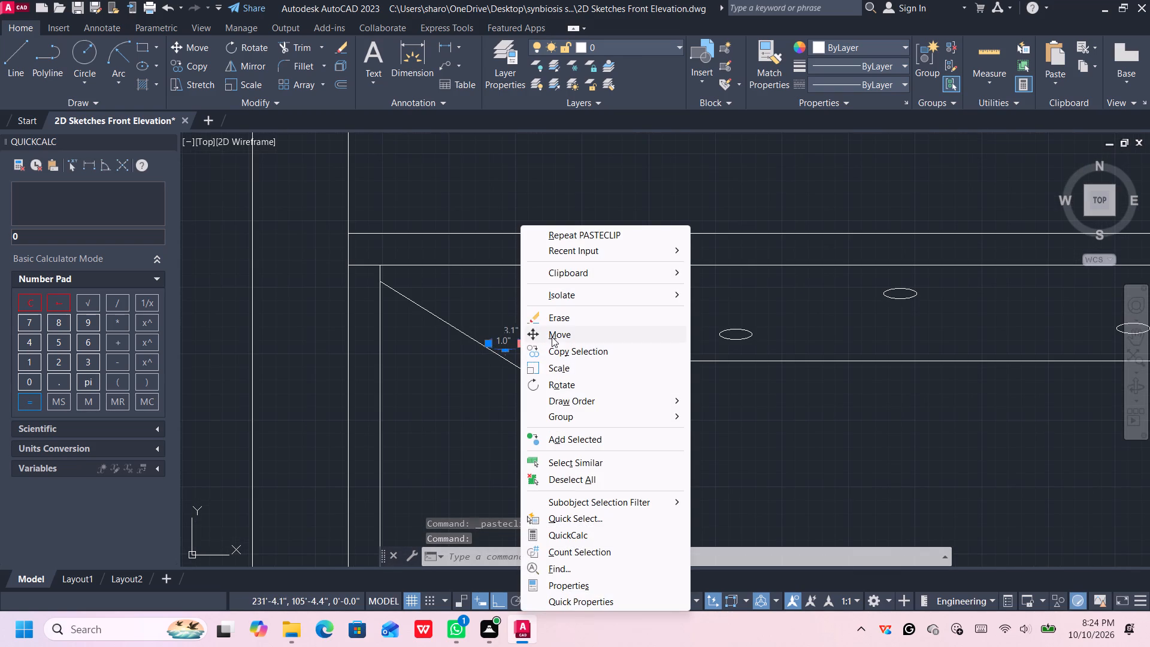
{"action": "left_click", "coordinate": [552, 337]}
{"action": "left_click", "coordinate": [506, 343]}
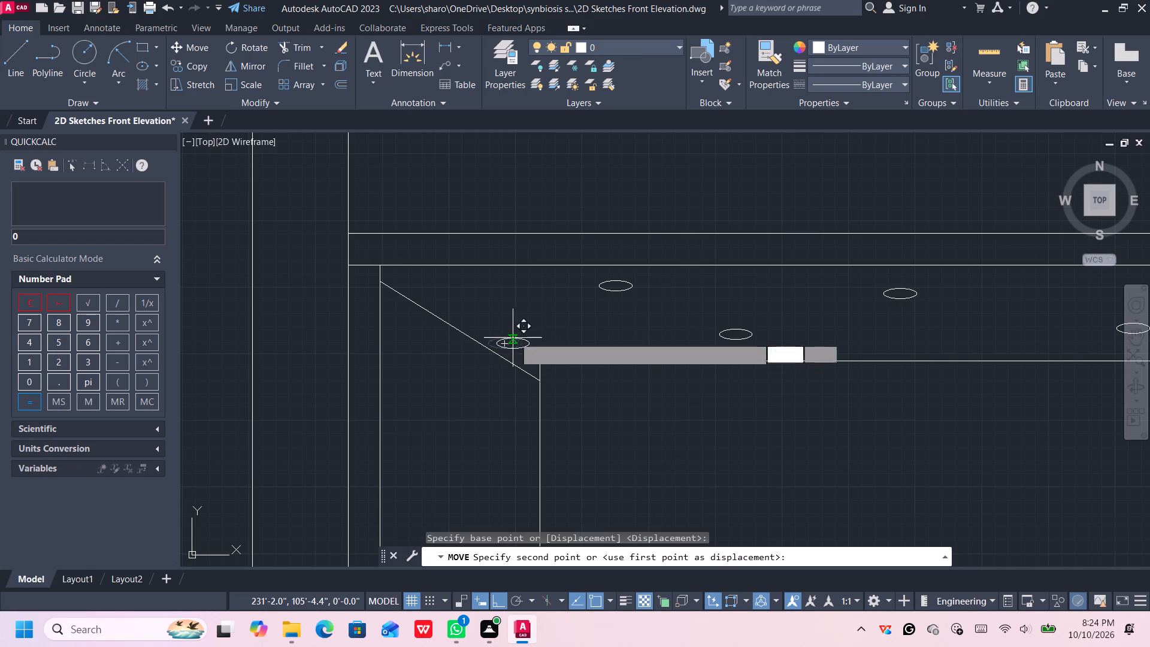
{"action": "left_click", "coordinate": [546, 334]}
{"action": "scroll", "coordinate": [616, 406], "scroll_direction": "down", "scroll_amount": 3}
{"action": "middle_click_drag", "start_coordinate": [643, 422], "coordinate": [626, 325]}
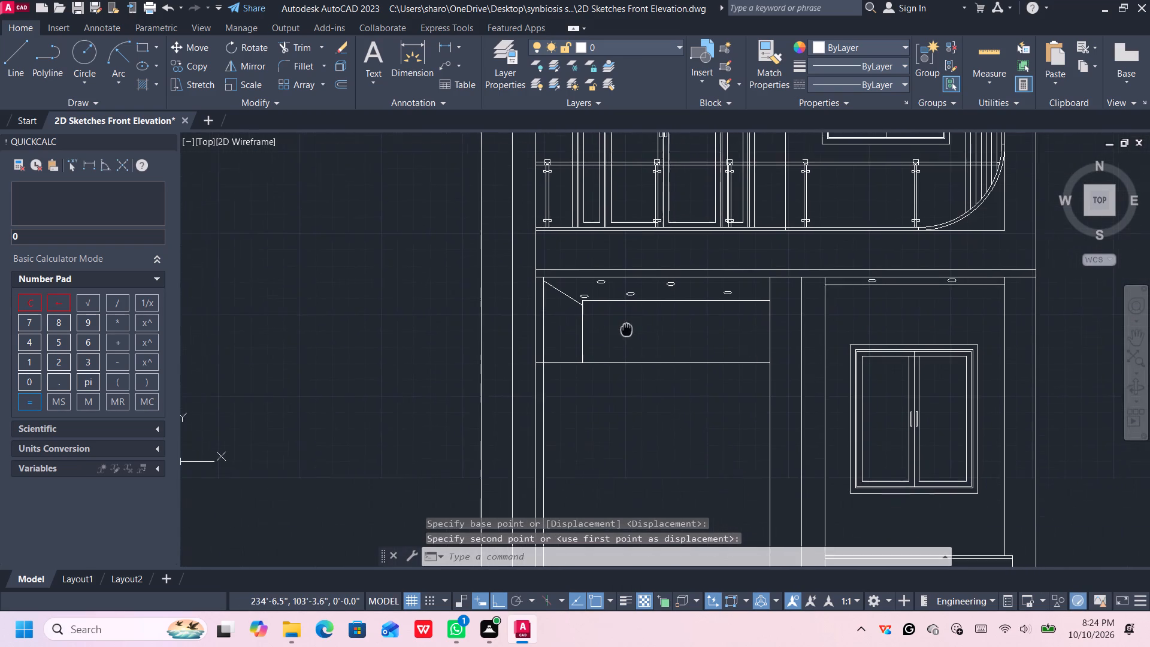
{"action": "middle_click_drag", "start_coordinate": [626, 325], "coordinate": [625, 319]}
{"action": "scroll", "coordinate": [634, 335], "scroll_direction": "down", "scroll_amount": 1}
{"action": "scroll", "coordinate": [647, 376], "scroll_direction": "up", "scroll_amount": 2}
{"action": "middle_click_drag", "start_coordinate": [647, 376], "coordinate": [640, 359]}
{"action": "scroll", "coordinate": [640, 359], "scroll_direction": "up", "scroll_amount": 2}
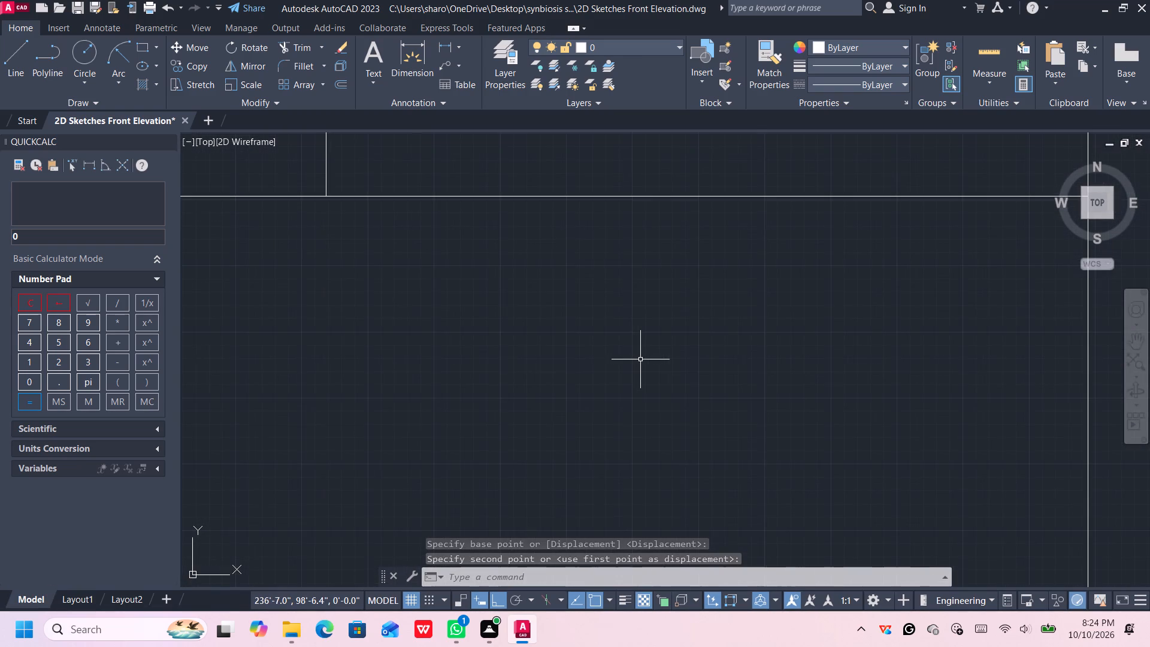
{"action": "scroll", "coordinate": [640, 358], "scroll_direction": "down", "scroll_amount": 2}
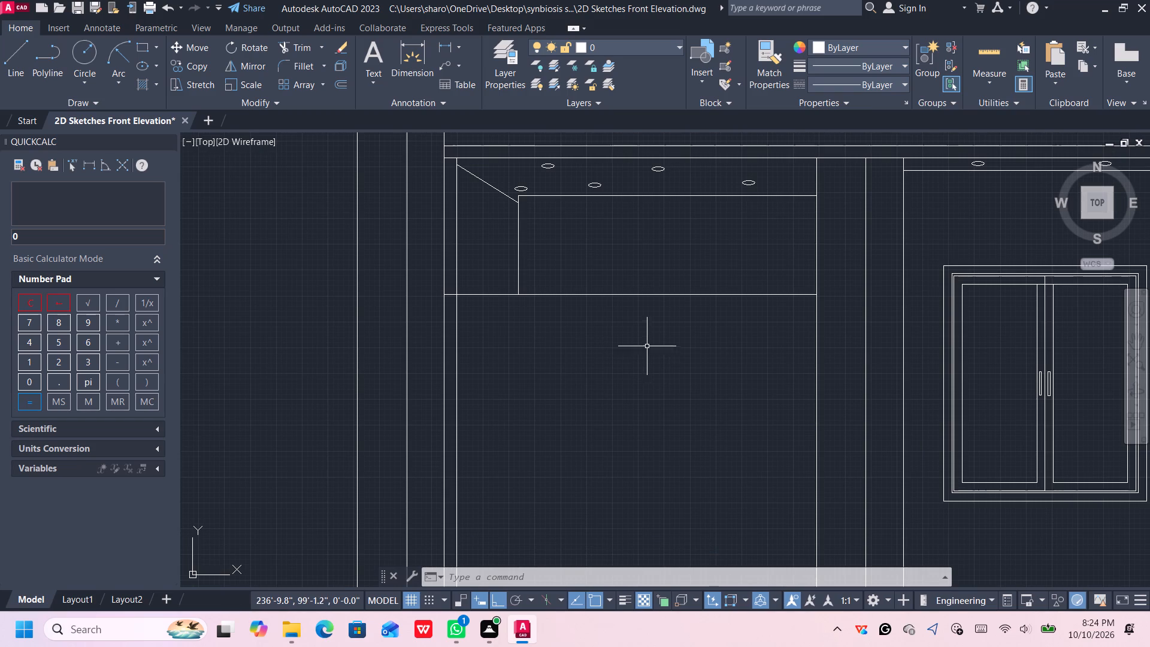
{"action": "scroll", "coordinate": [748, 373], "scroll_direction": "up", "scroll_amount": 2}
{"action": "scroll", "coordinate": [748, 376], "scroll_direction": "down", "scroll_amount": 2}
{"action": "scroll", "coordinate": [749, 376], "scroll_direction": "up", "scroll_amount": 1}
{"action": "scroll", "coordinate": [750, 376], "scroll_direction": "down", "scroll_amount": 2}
Trim away the bay's inner left vertical line below the lower horizontal line.
{"action": "middle_click_drag", "start_coordinate": [733, 425], "coordinate": [714, 378]}
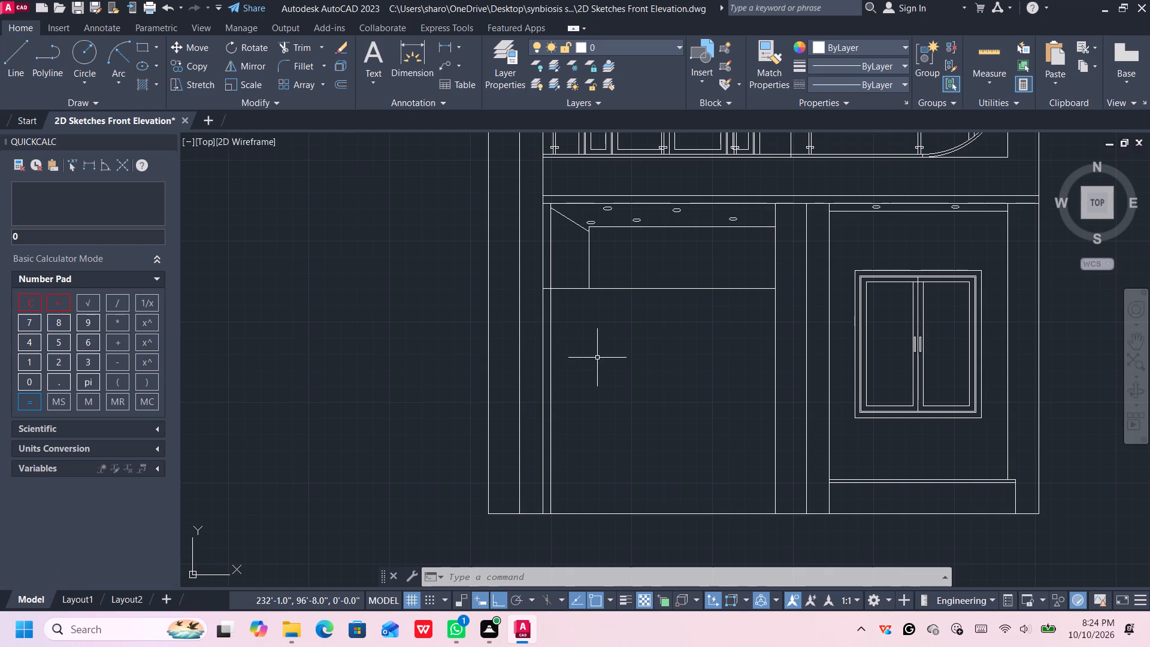
{"action": "type", "text": "tr"}
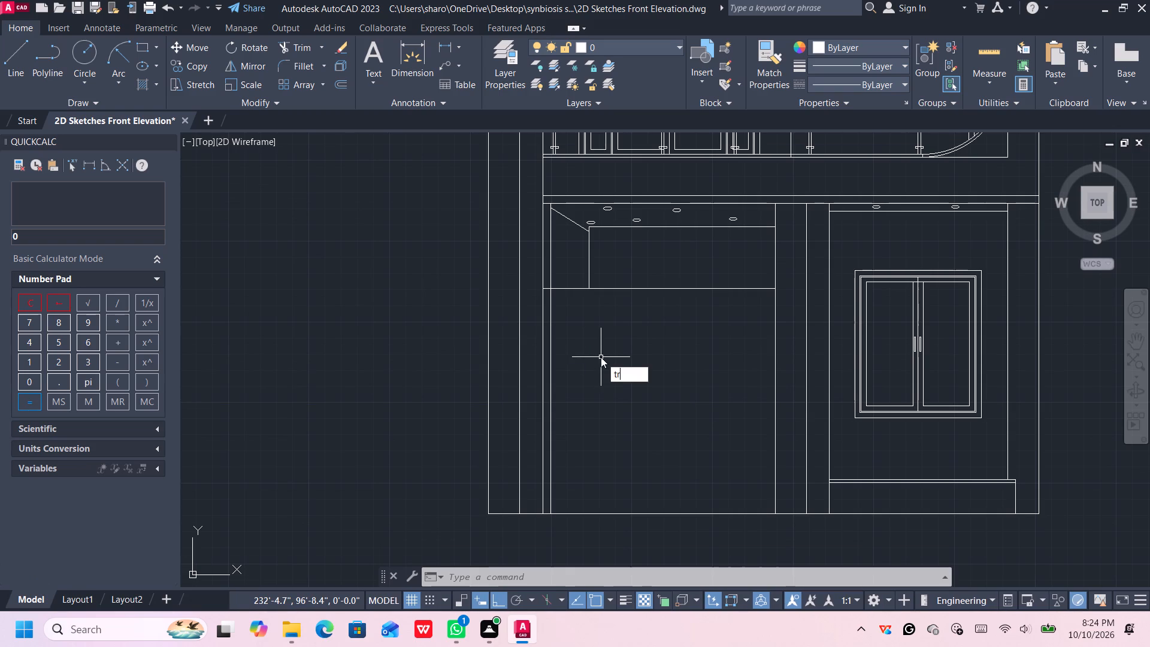
{"action": "key", "text": "Return"}
{"action": "left_click", "coordinate": [553, 364]}
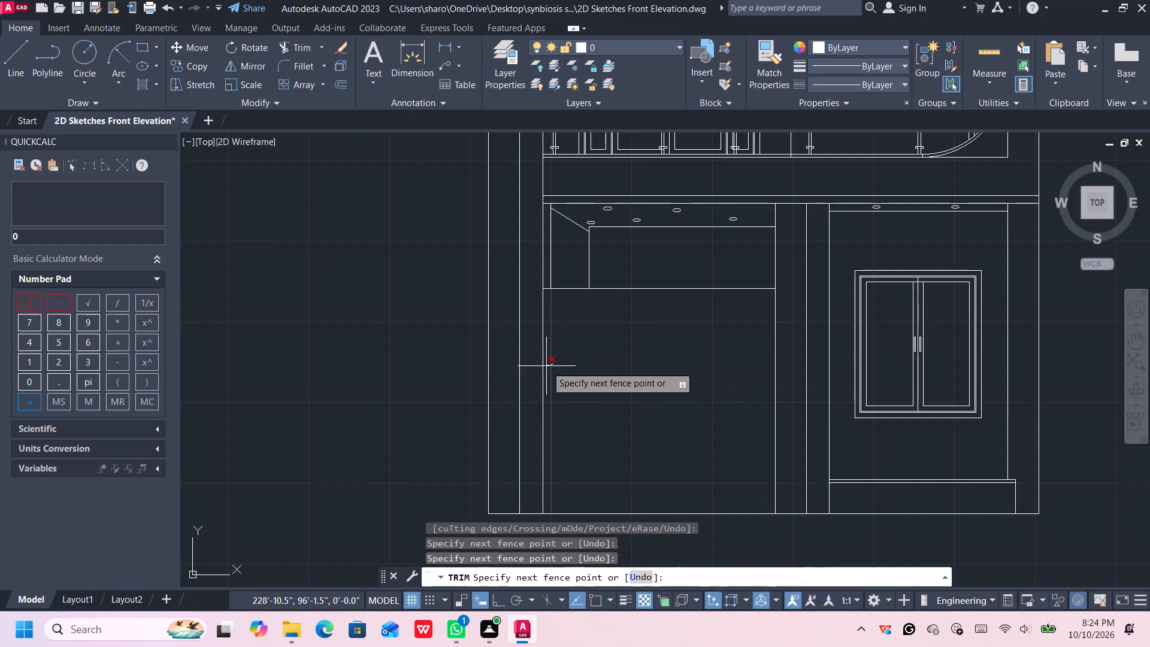
{"action": "left_click", "coordinate": [548, 367]}
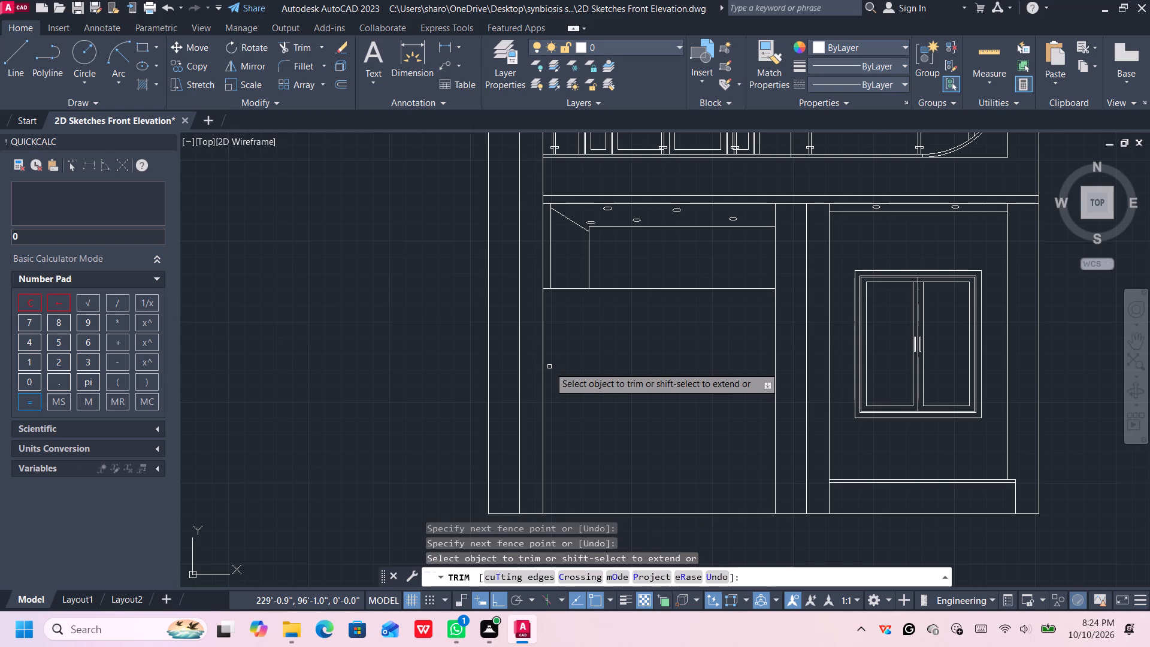
{"action": "key", "text": "Escape"}
Draw a vertical line along the bay's right edge from the lower horizontal line down to the ground line.
{"action": "key", "text": "l"}
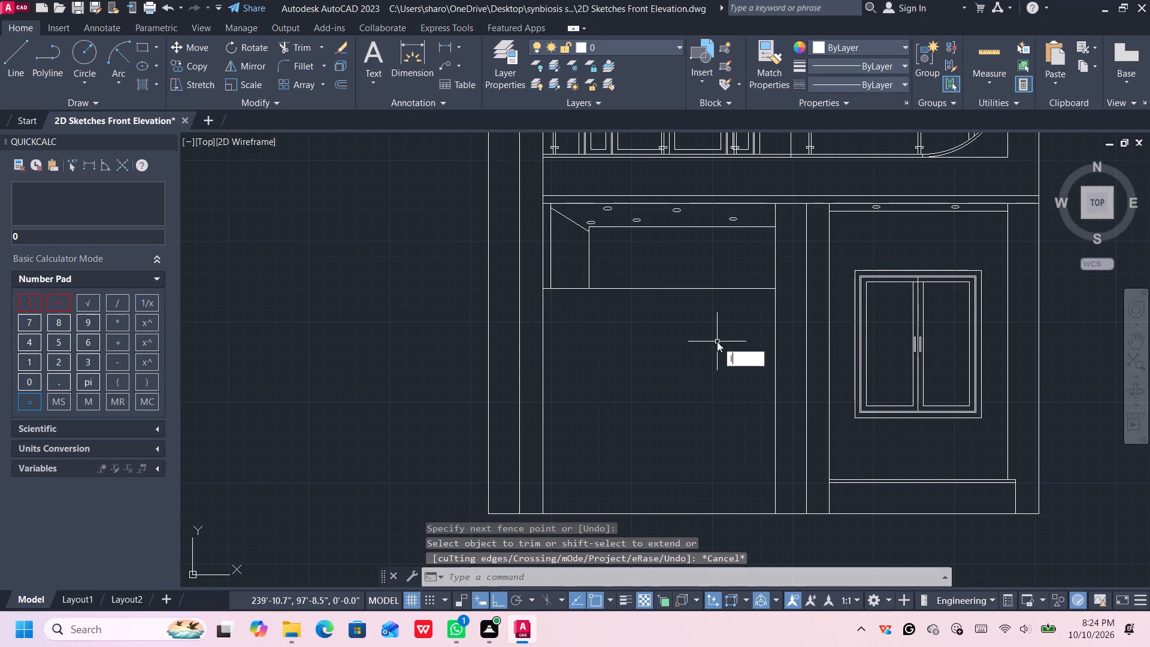
{"action": "key", "text": "Return"}
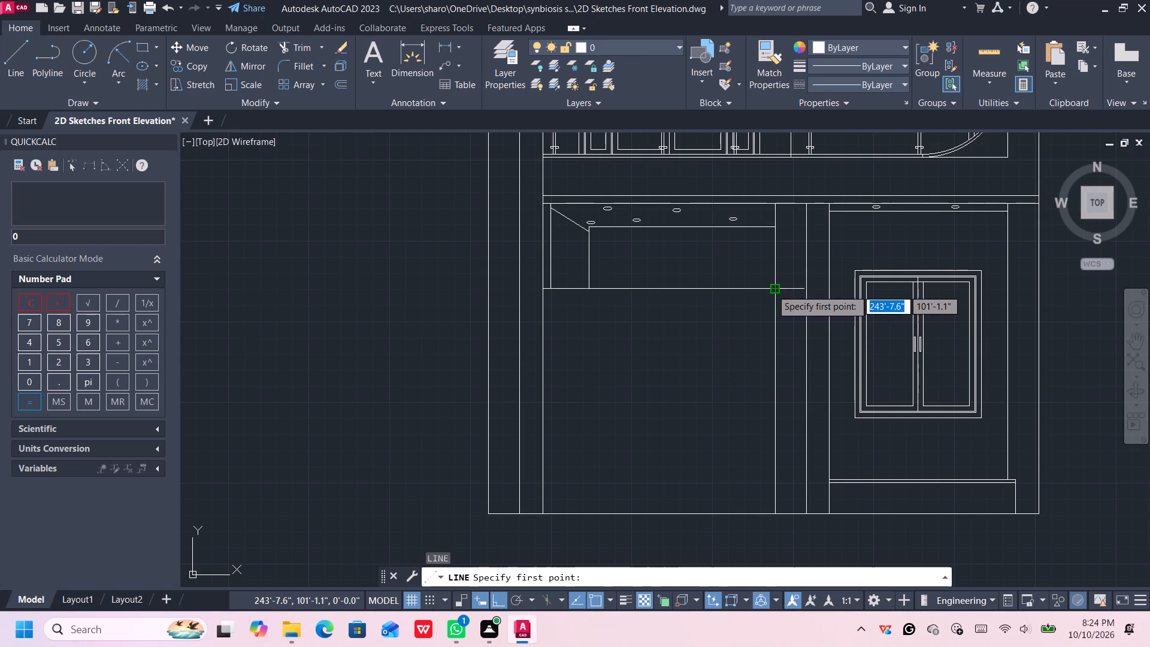
{"action": "left_click", "coordinate": [771, 289]}
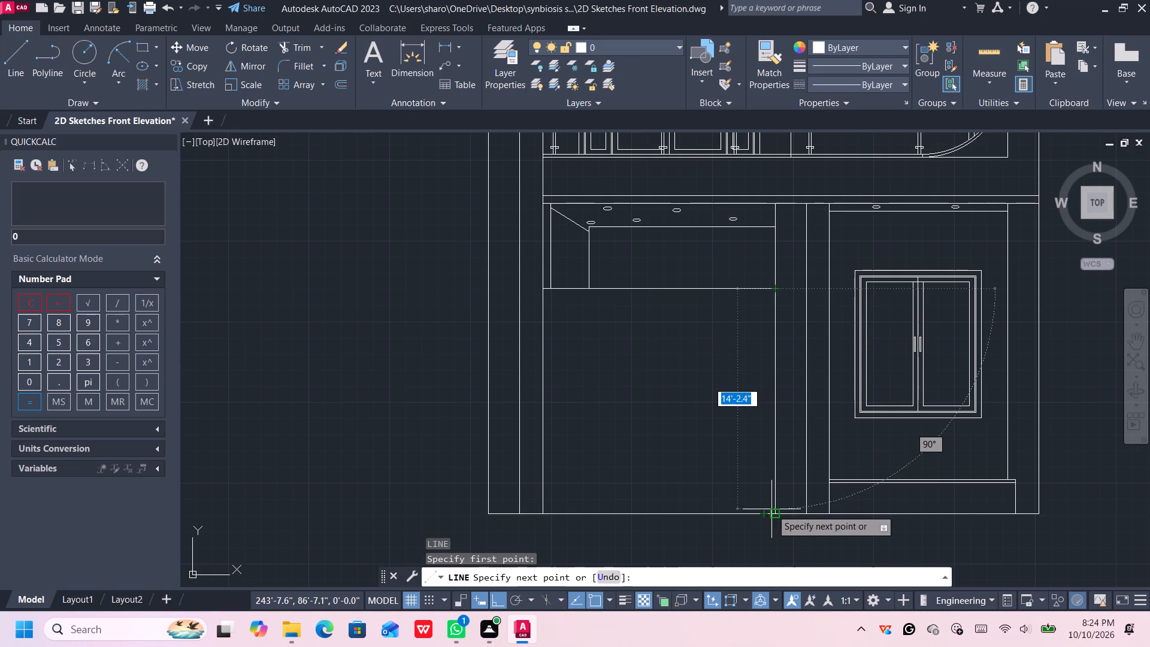
{"action": "left_click", "coordinate": [776, 510]}
{"action": "key", "text": "space"}
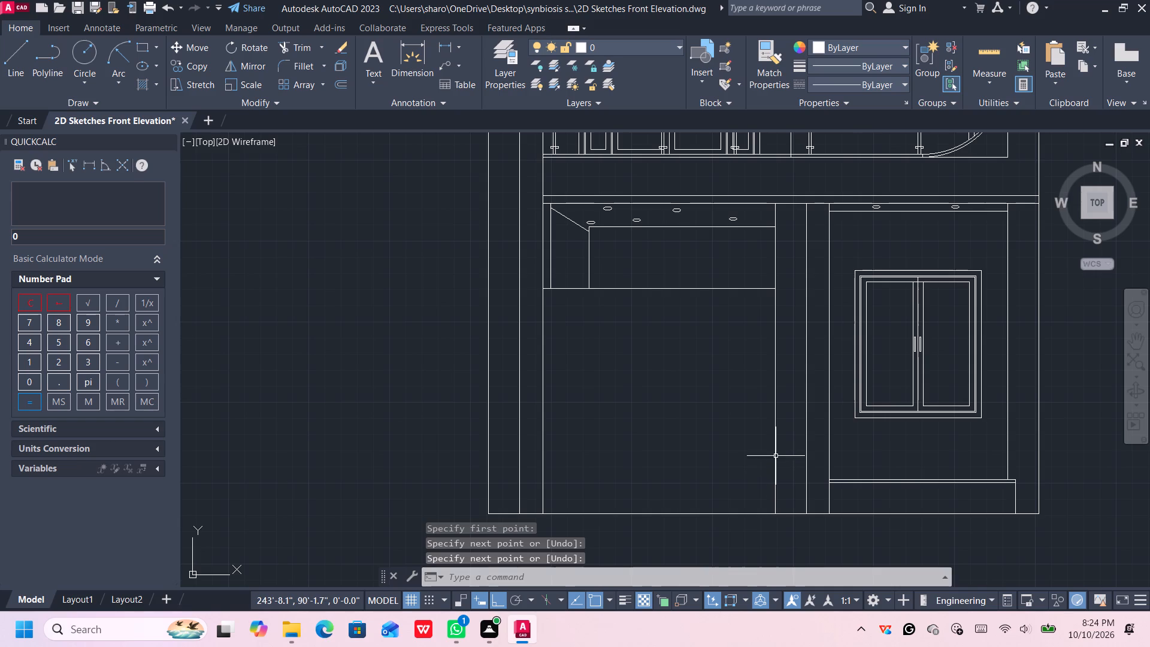
Move the new vertical line 4" left, into the bay.
{"action": "left_click", "coordinate": [776, 416]}
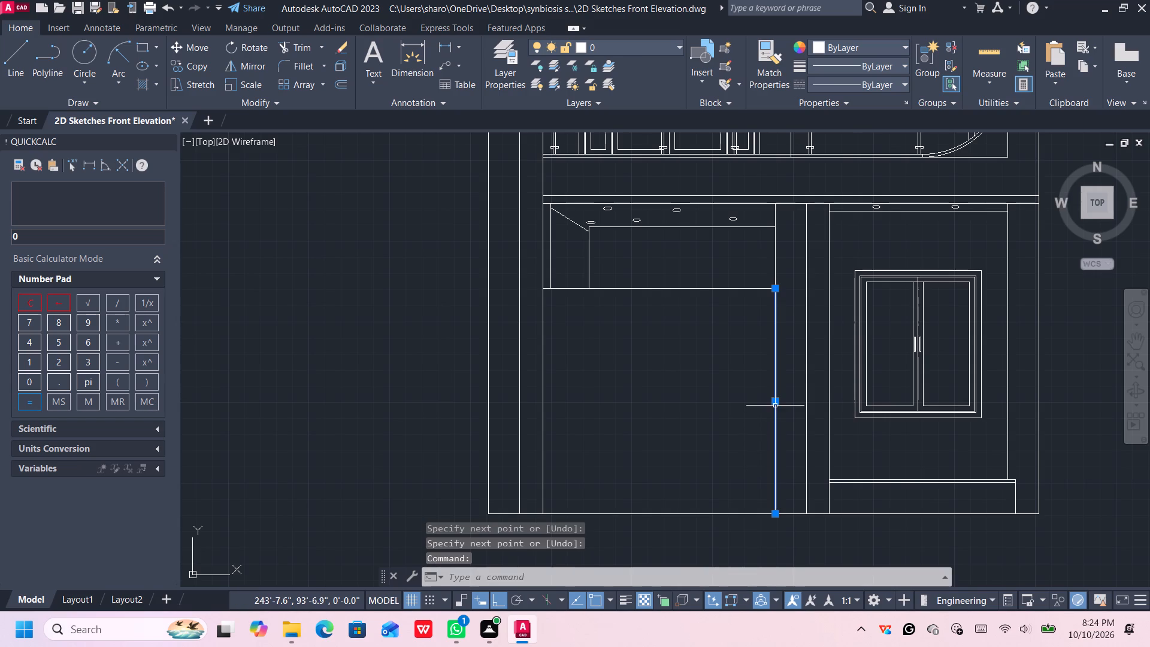
{"action": "left_click", "coordinate": [774, 403]}
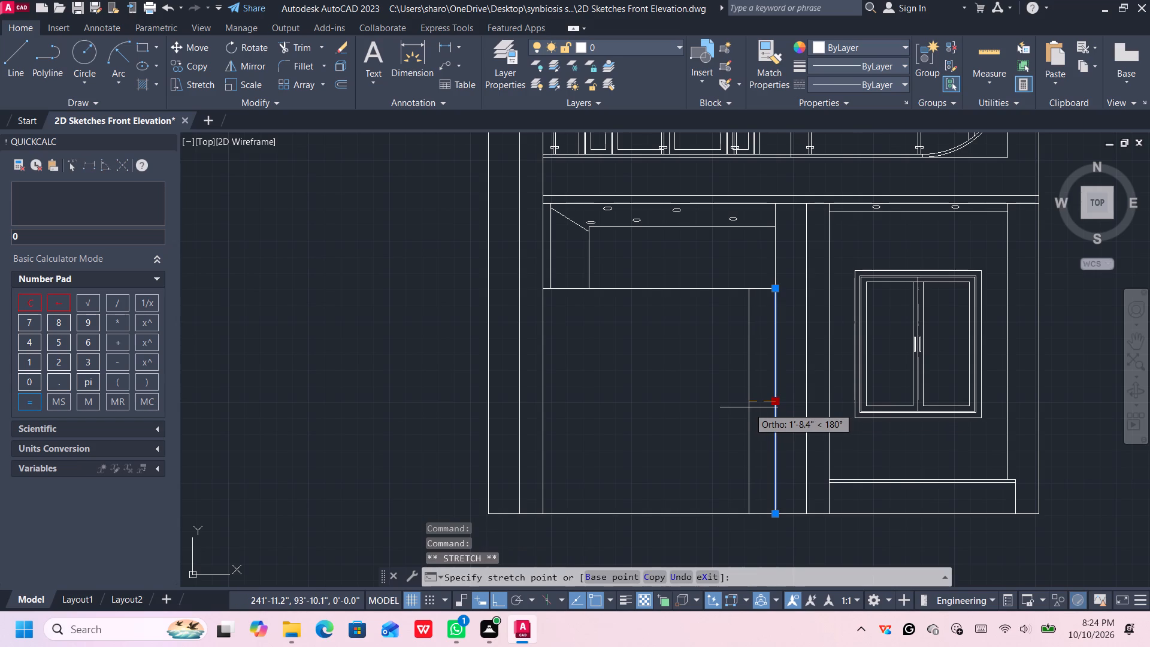
{"action": "type", "text": "4\""}
{"action": "key", "text": "Return"}
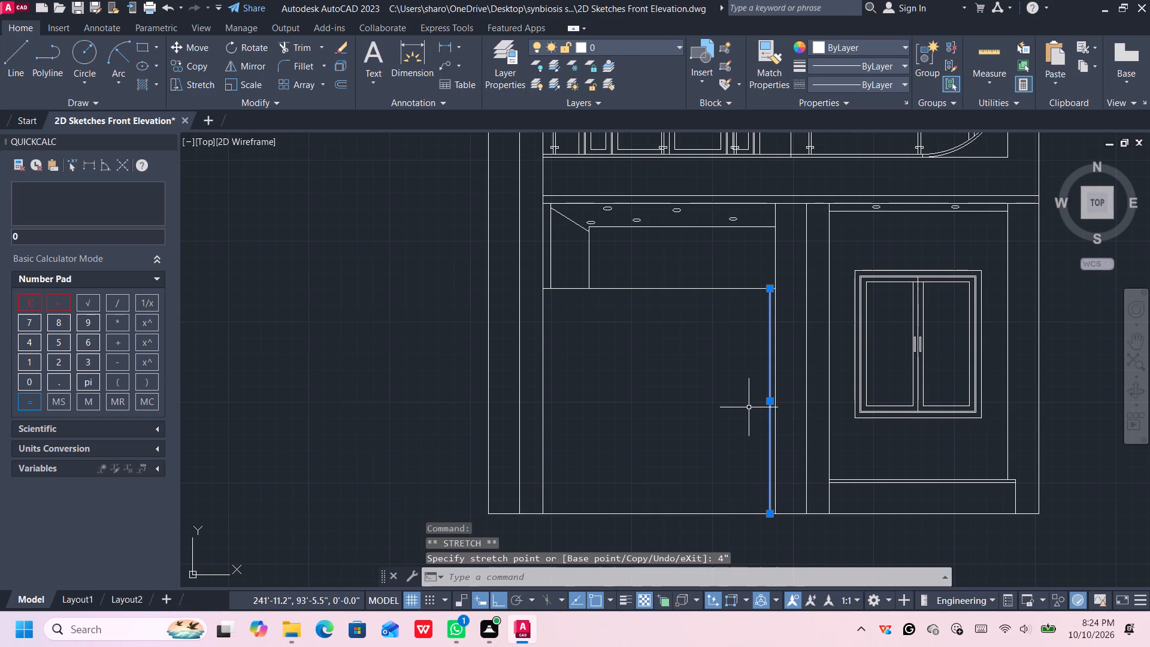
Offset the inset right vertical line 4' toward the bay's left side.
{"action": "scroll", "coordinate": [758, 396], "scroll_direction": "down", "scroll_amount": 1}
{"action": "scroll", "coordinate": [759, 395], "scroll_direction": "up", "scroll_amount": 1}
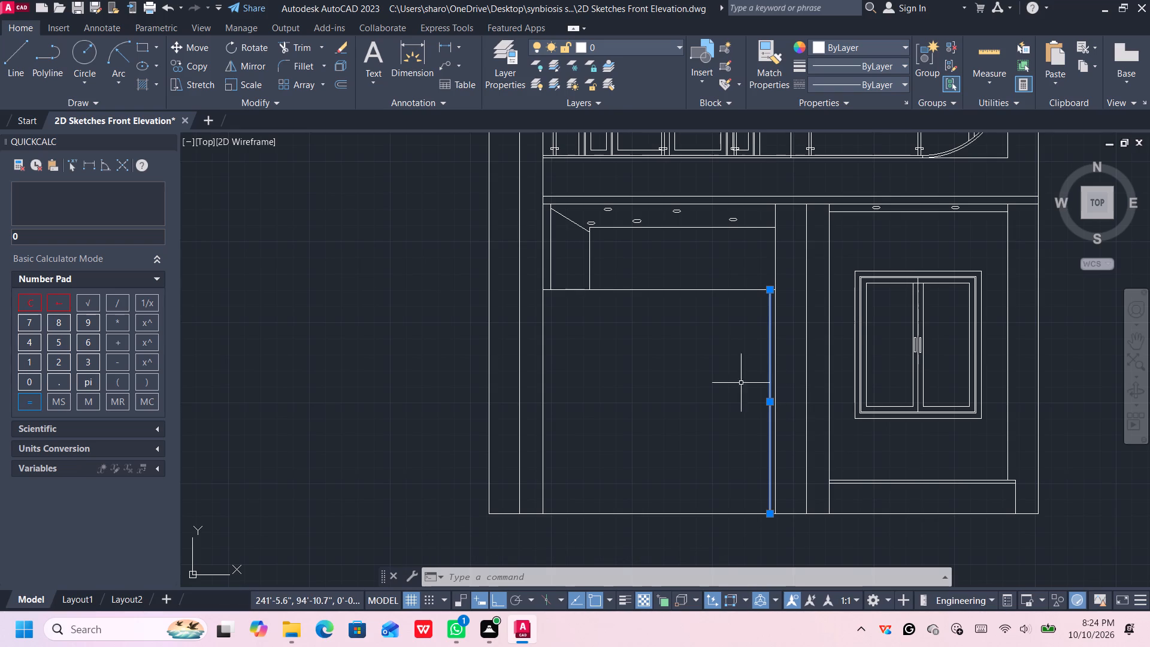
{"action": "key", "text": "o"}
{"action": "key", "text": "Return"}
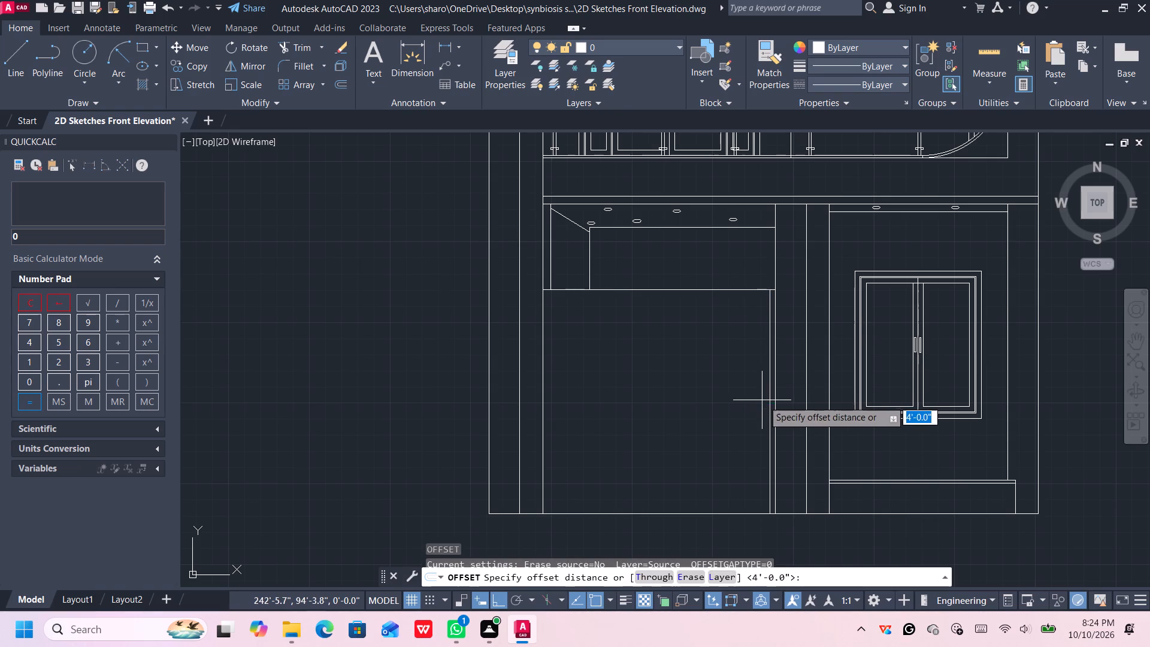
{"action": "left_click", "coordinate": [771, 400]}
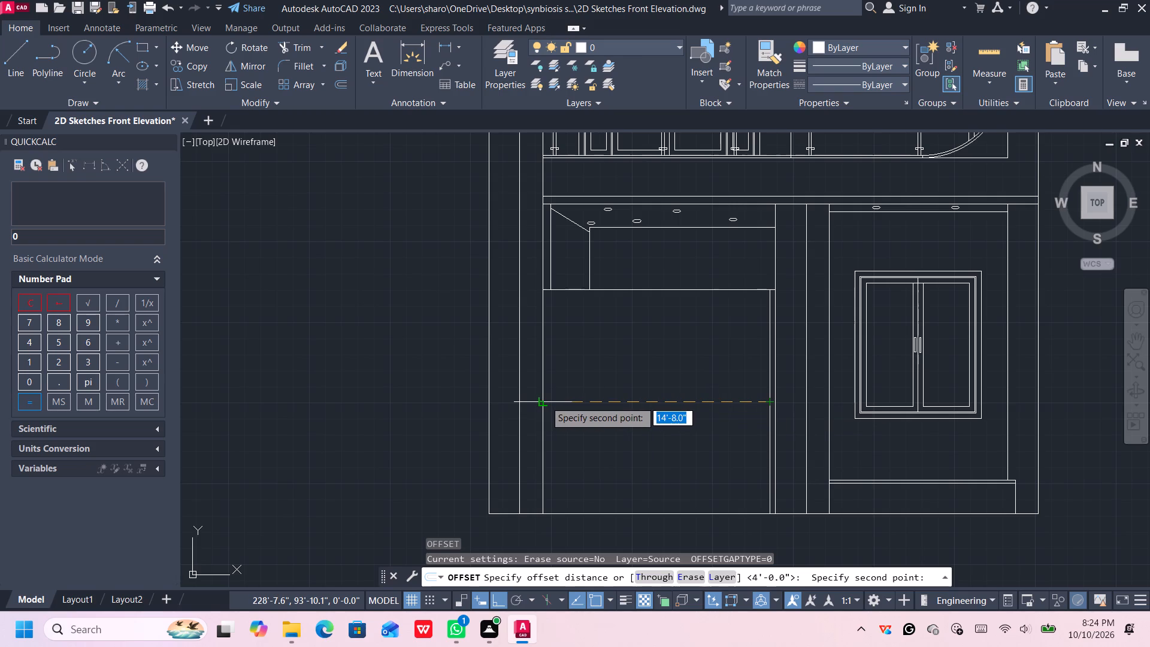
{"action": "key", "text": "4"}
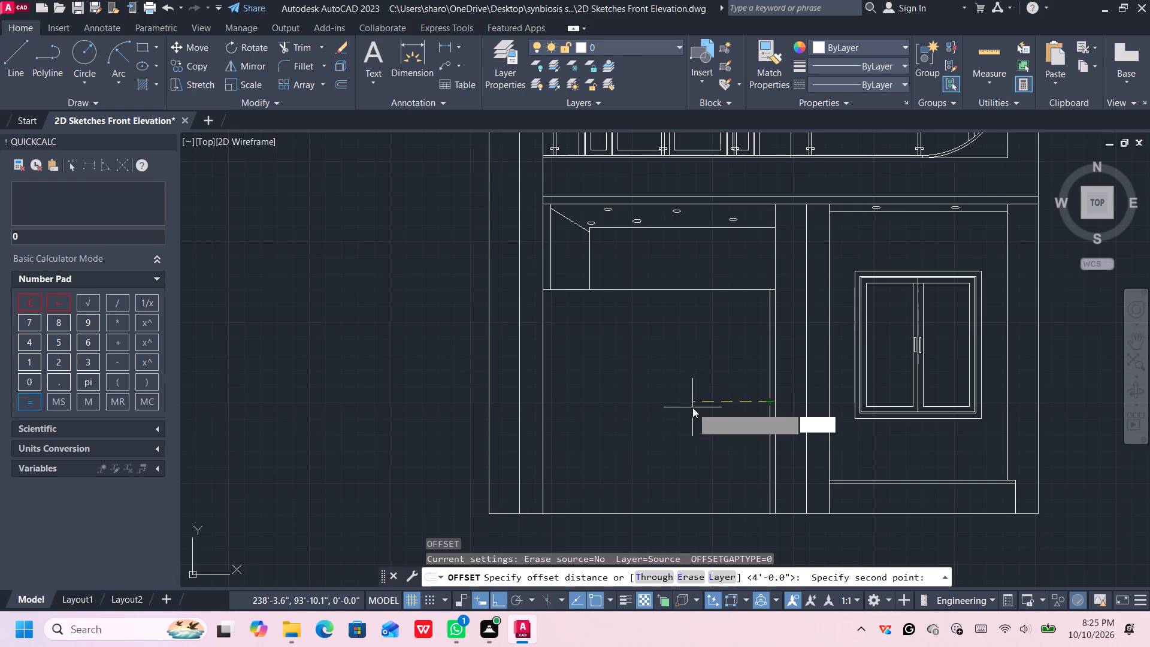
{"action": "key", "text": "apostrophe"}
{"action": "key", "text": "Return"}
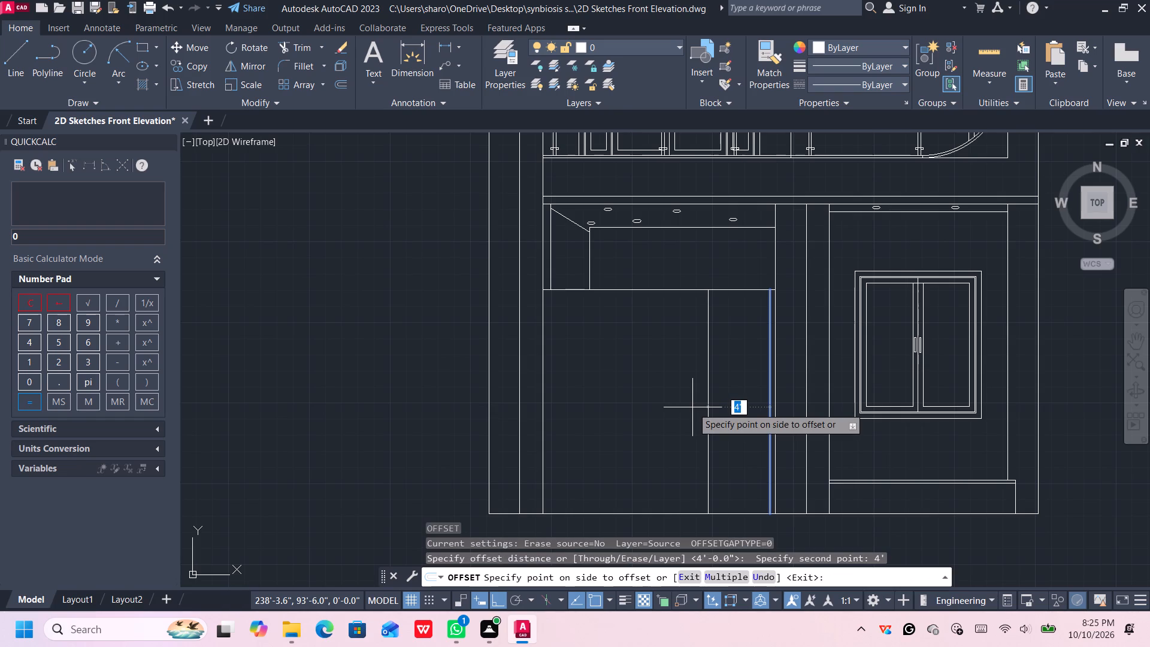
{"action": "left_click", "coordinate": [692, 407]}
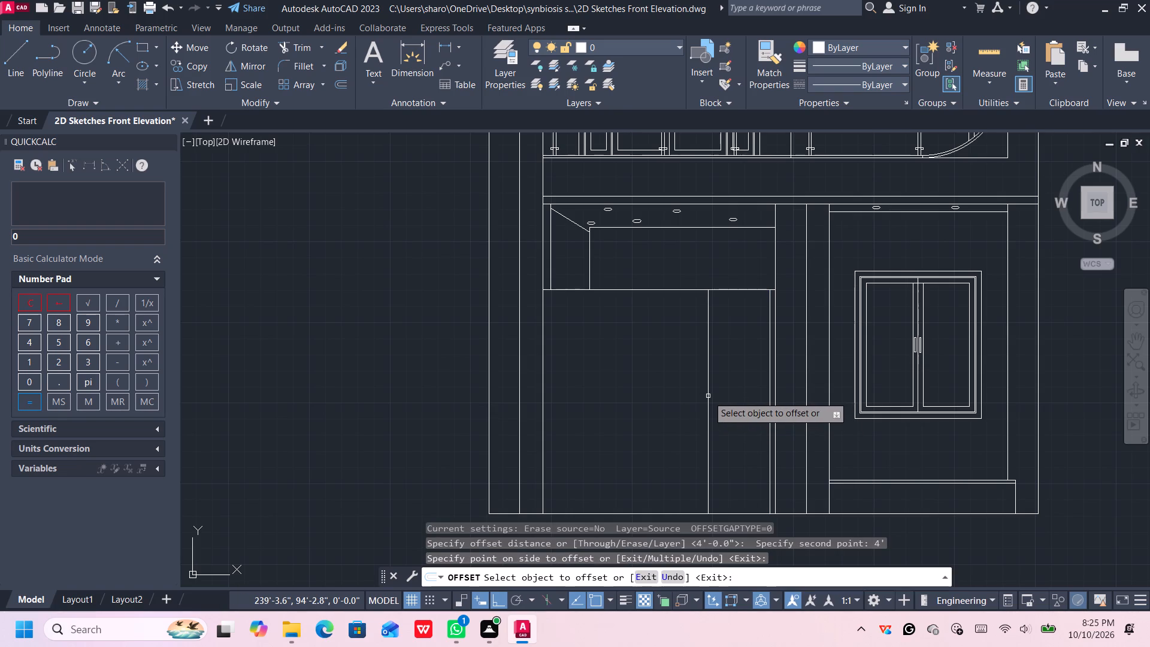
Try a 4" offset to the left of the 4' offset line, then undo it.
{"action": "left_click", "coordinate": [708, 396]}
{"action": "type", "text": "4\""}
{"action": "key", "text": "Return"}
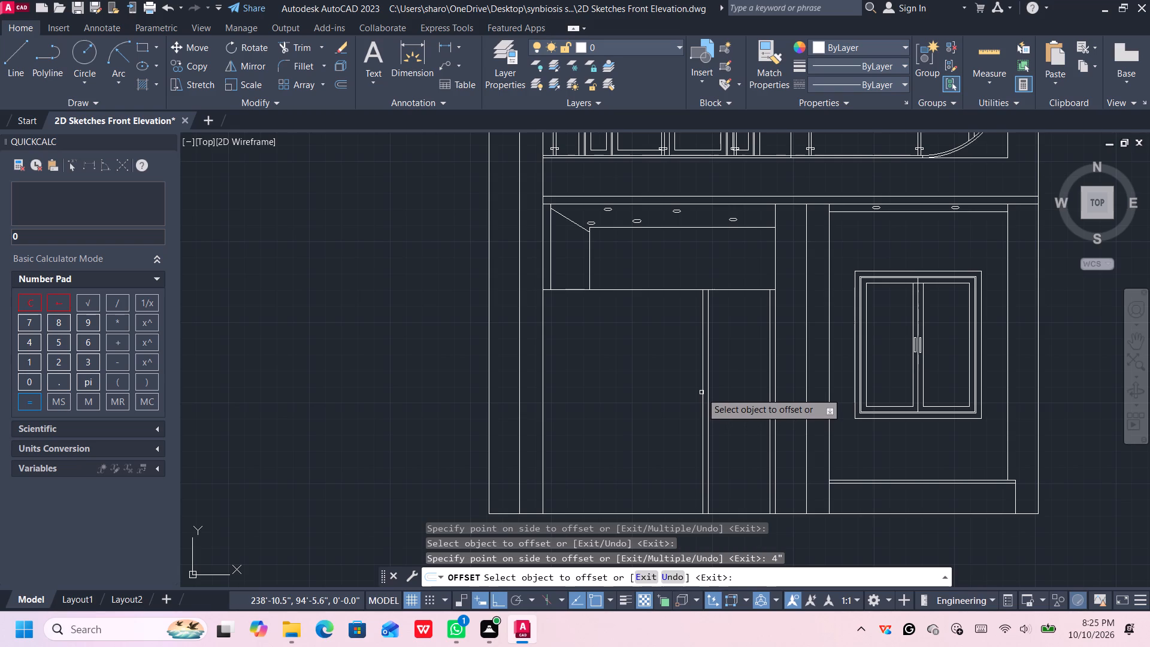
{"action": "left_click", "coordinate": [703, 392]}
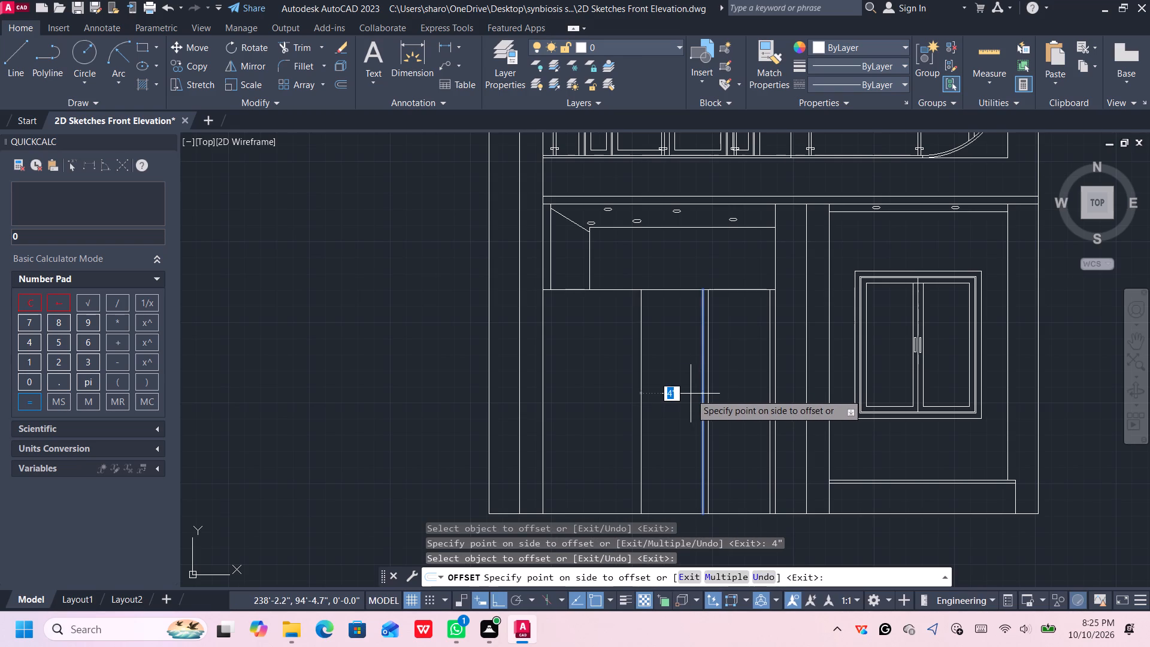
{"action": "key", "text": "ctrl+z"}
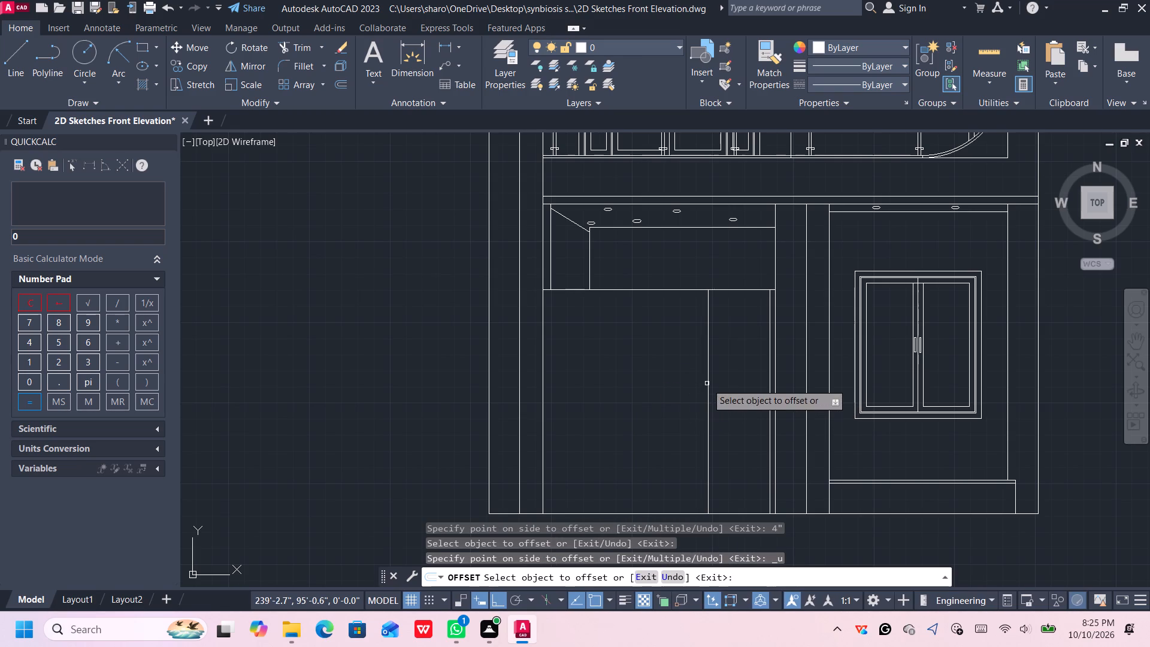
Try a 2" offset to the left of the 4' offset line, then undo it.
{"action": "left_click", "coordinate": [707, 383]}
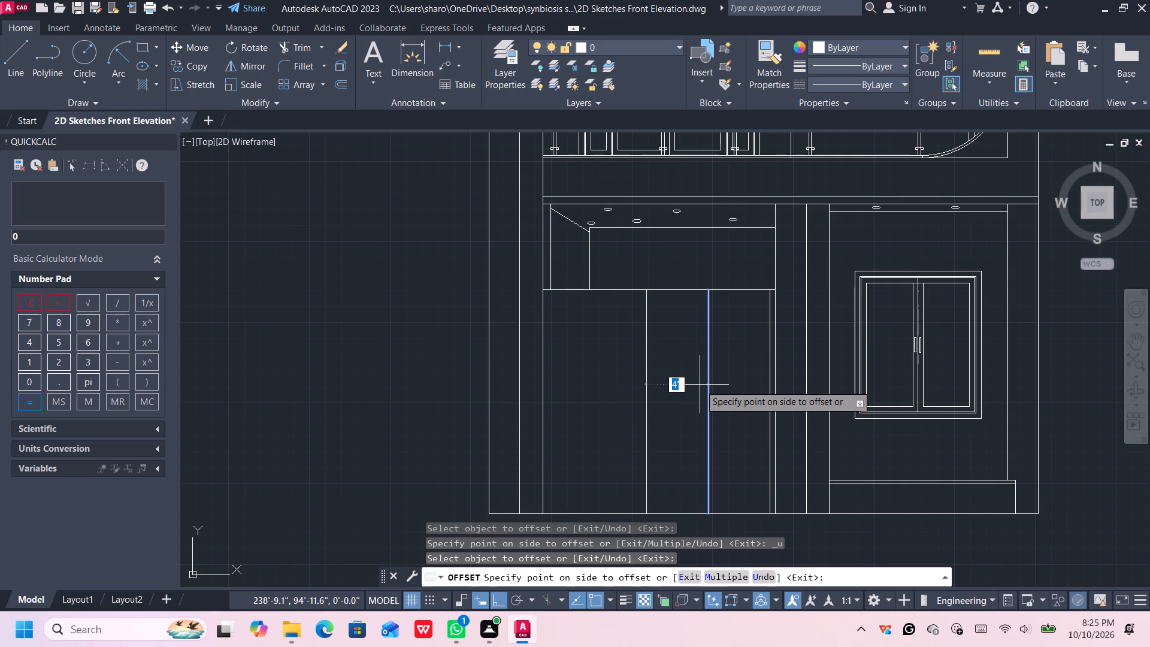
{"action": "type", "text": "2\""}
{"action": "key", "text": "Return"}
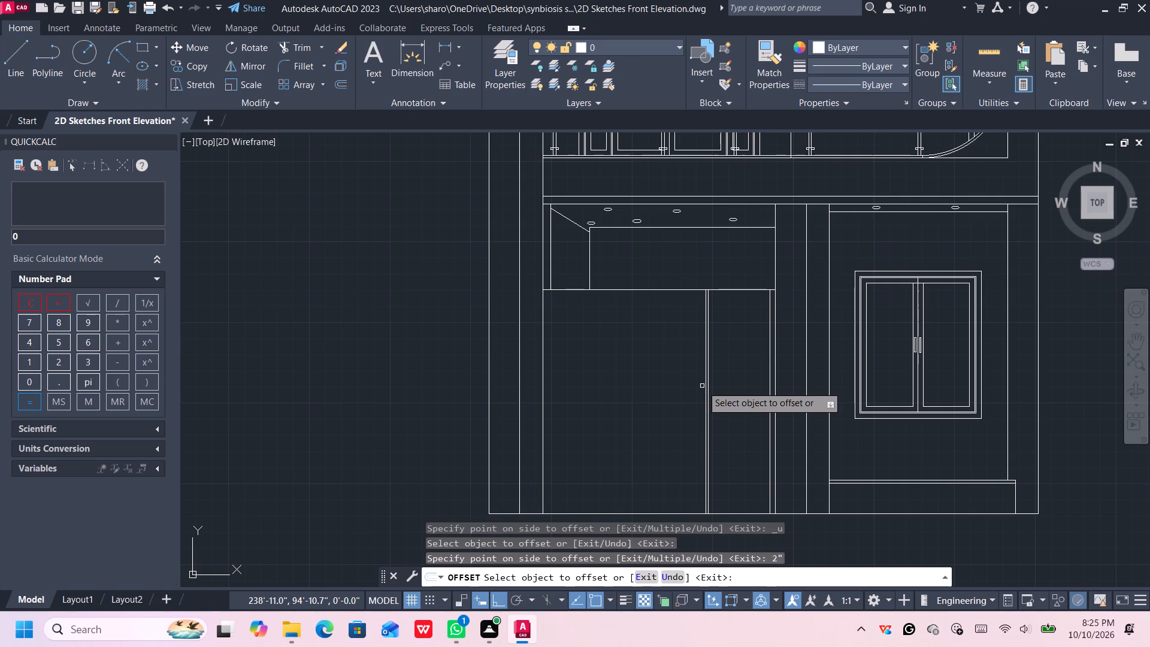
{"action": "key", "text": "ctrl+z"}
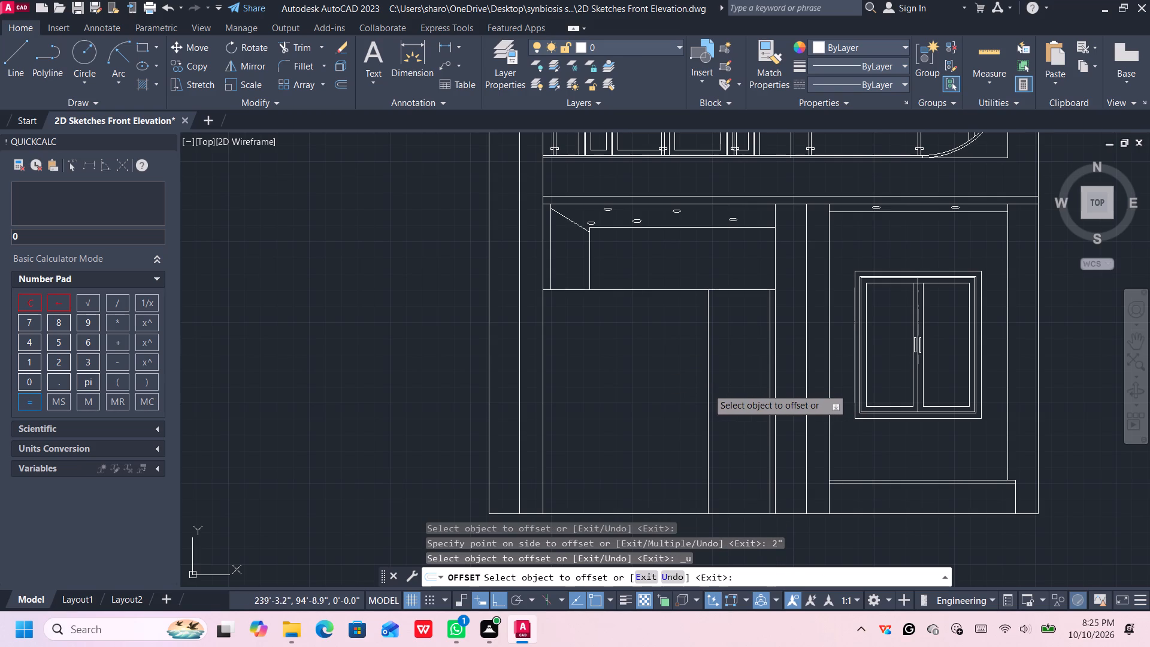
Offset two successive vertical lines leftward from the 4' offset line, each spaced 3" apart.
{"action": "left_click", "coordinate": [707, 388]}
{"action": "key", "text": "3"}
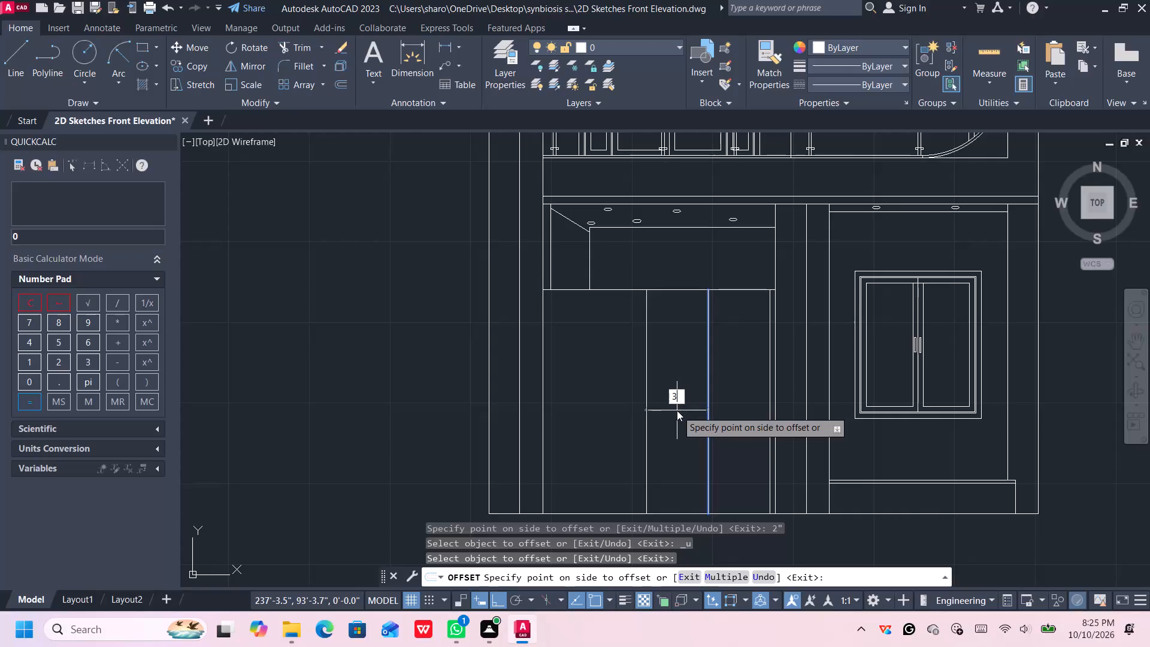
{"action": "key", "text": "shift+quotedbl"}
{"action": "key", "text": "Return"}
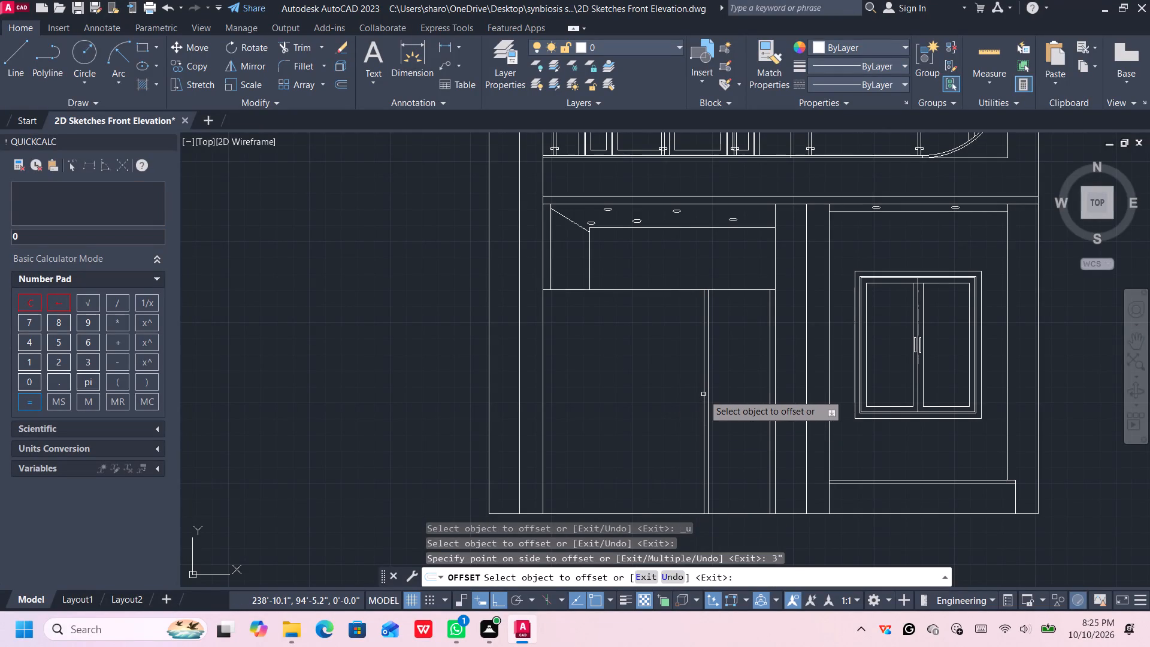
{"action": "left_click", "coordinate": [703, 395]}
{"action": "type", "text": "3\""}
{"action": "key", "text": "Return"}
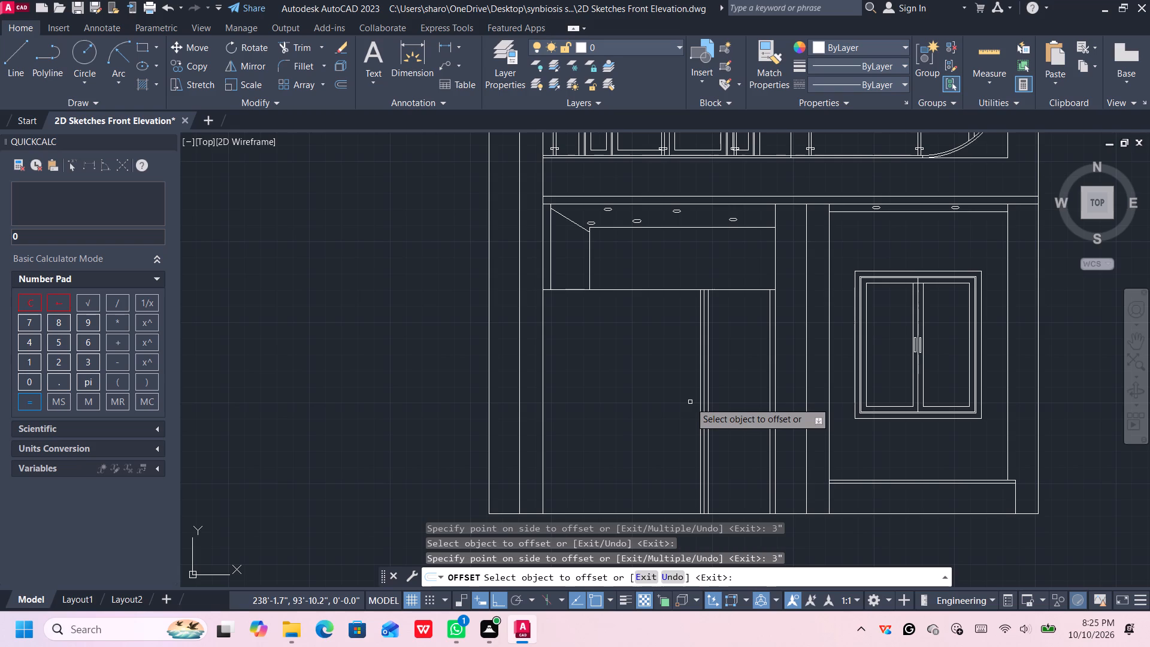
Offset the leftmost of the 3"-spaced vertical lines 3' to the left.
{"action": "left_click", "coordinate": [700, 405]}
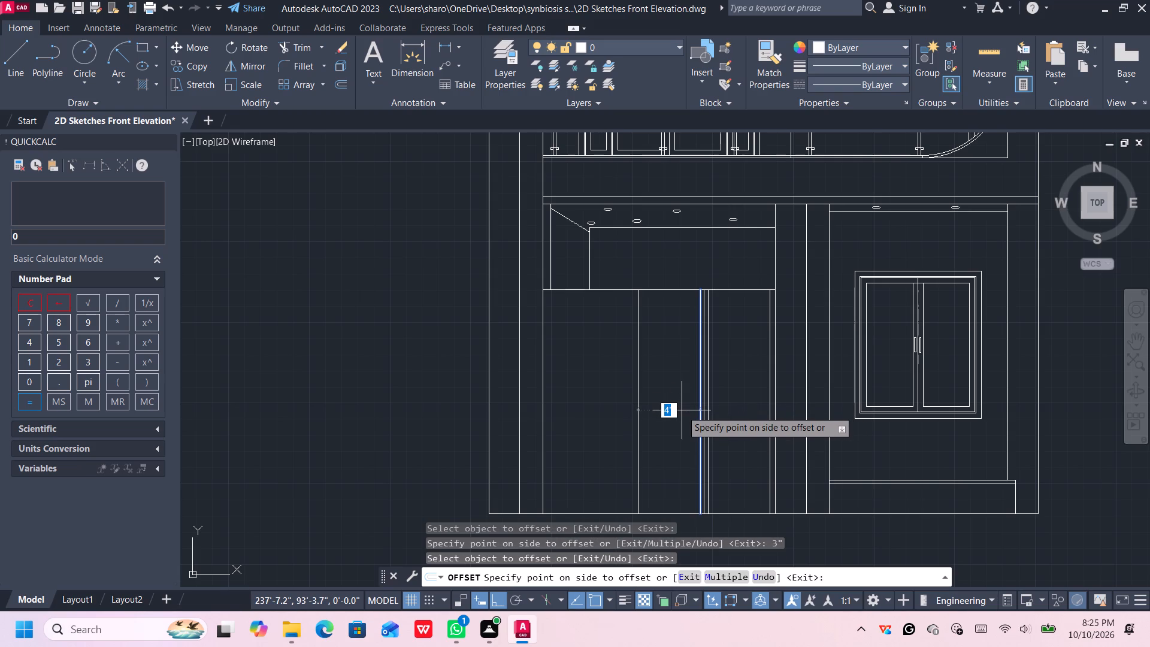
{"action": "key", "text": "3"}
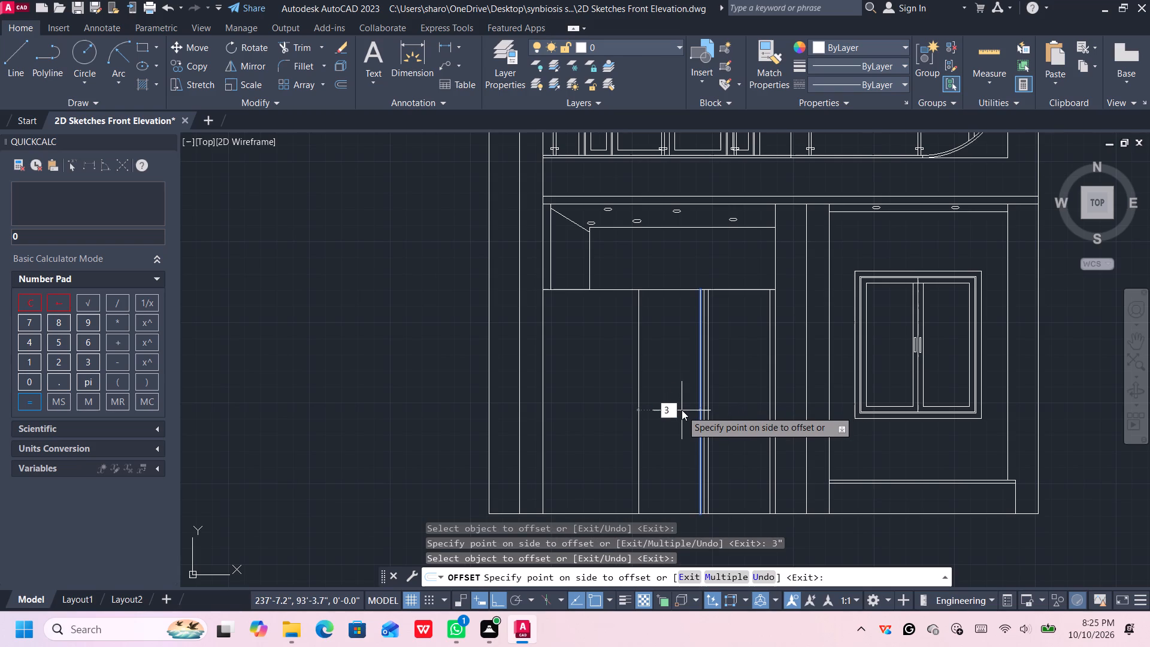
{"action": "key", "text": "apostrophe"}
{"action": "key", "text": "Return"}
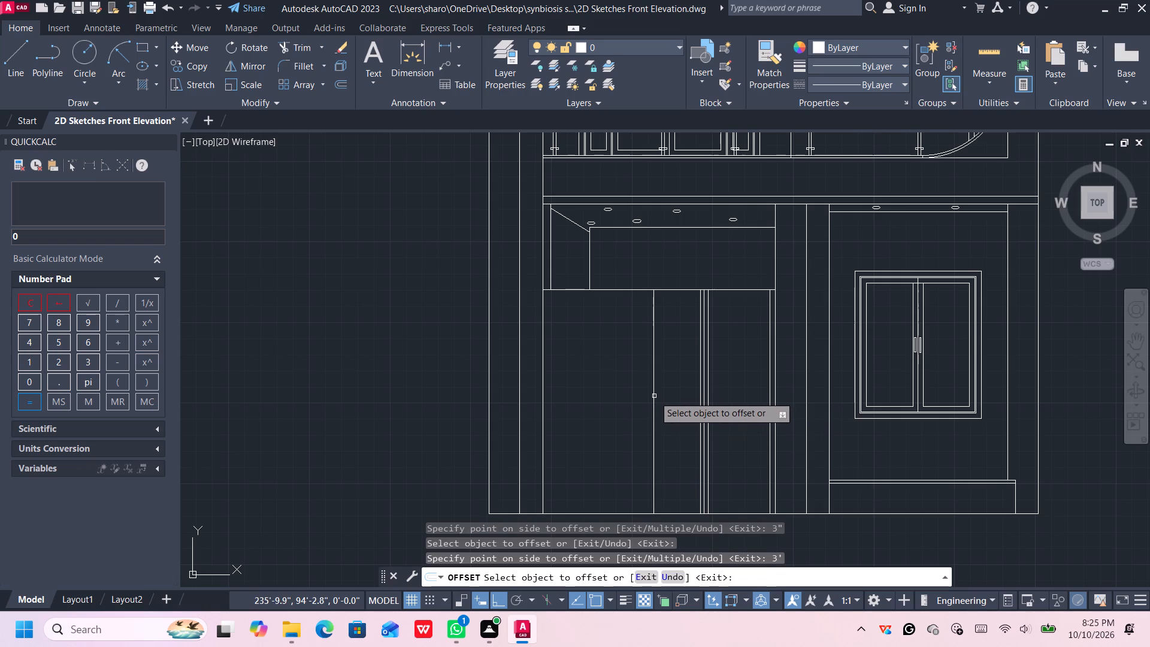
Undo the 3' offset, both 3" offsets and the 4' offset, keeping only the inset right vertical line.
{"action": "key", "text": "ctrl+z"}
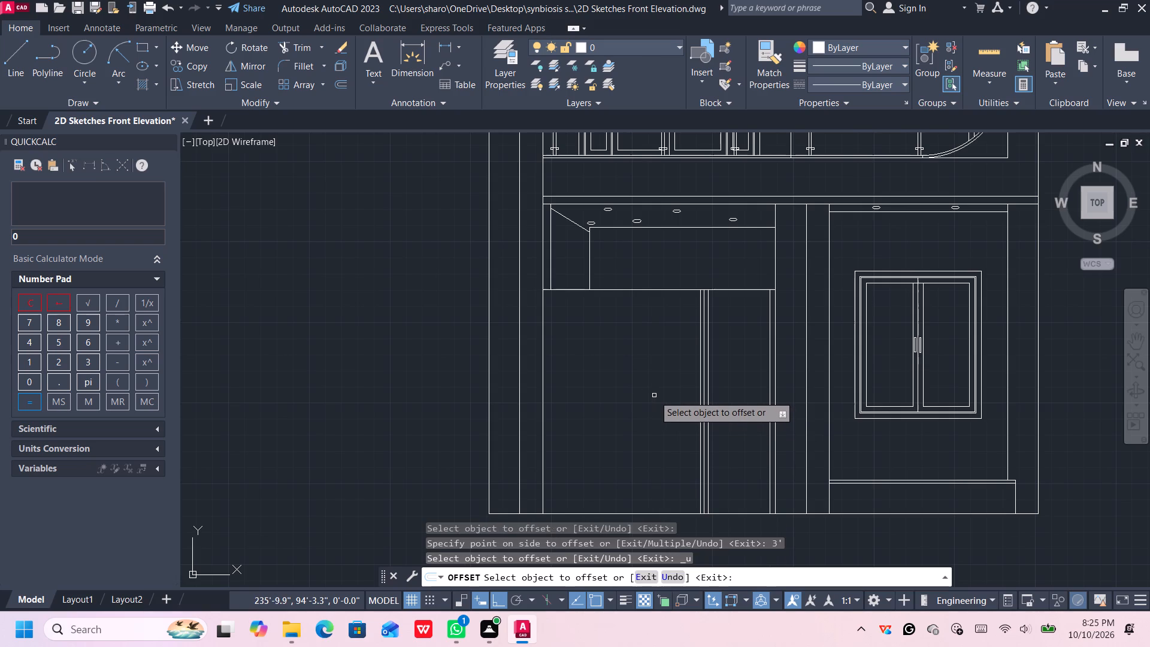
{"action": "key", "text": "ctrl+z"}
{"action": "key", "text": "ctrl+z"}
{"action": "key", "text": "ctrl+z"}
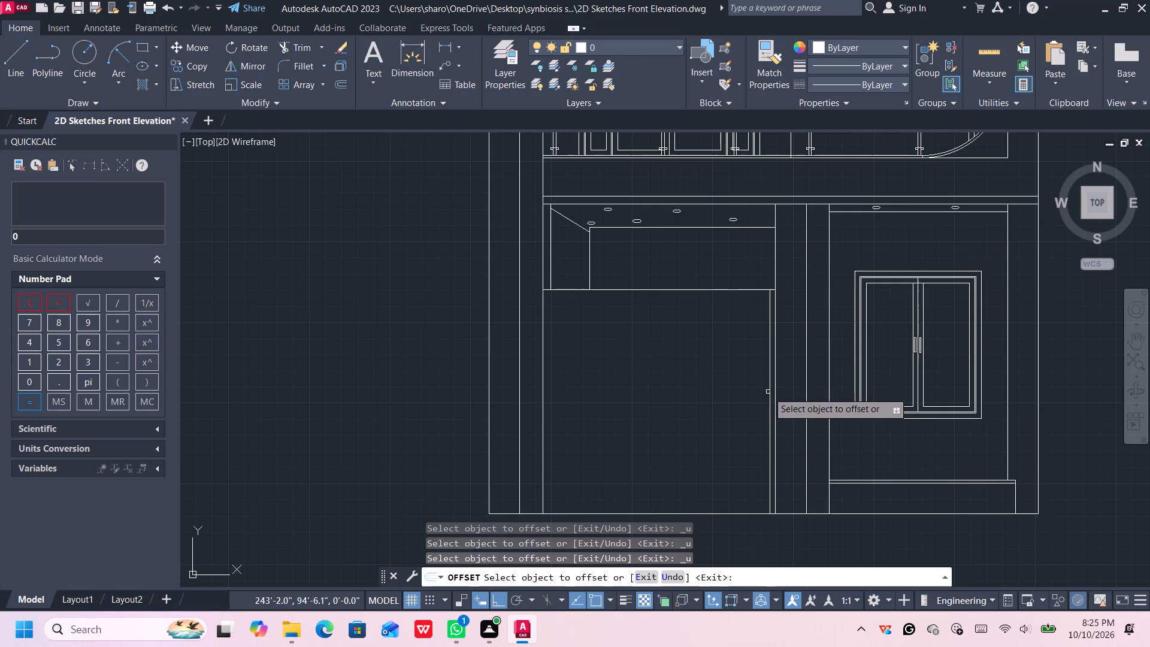
Offset the inset right vertical line 3' toward the bay's left side.
{"action": "left_click", "coordinate": [770, 392]}
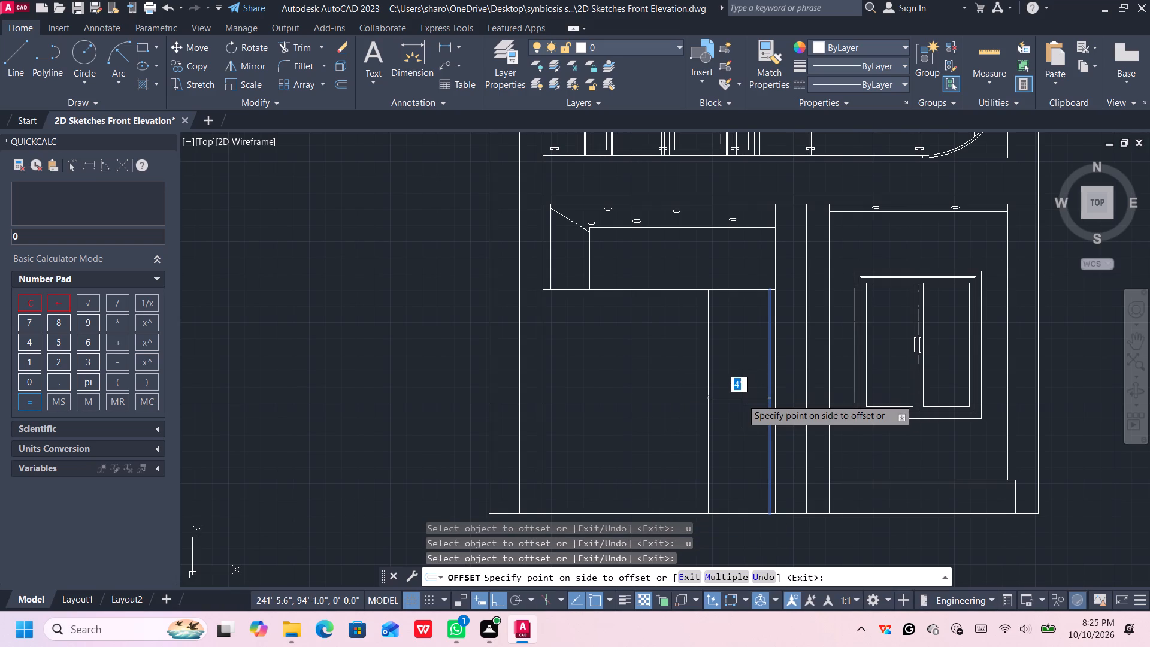
{"action": "type", "text": "3'"}
{"action": "key", "text": "Return"}
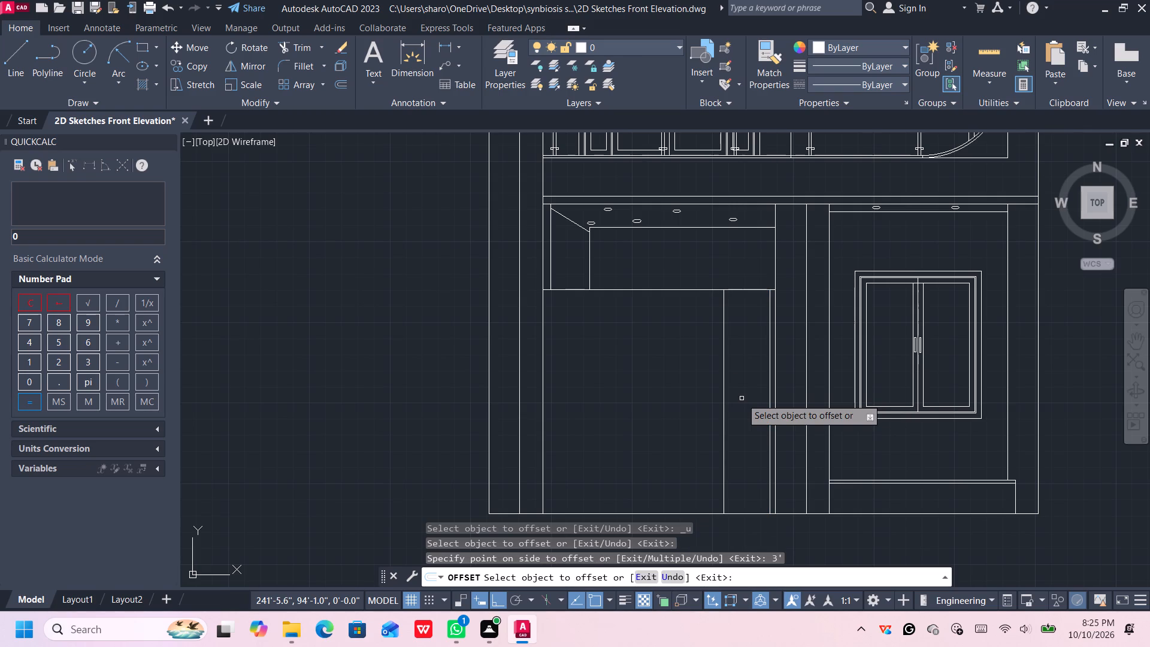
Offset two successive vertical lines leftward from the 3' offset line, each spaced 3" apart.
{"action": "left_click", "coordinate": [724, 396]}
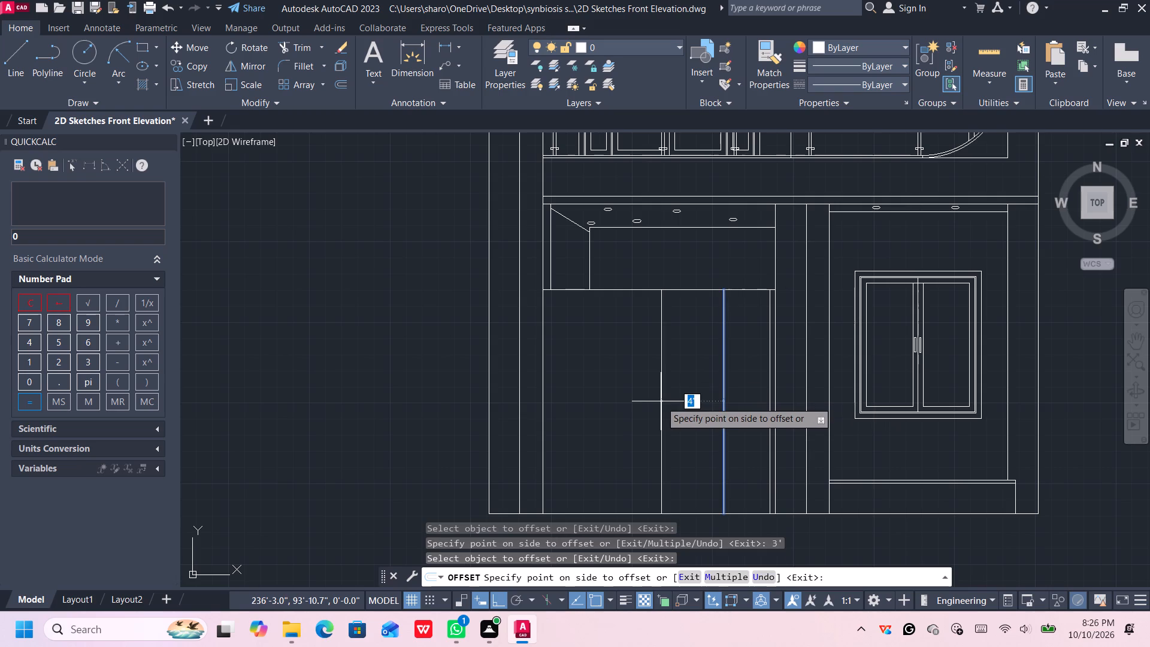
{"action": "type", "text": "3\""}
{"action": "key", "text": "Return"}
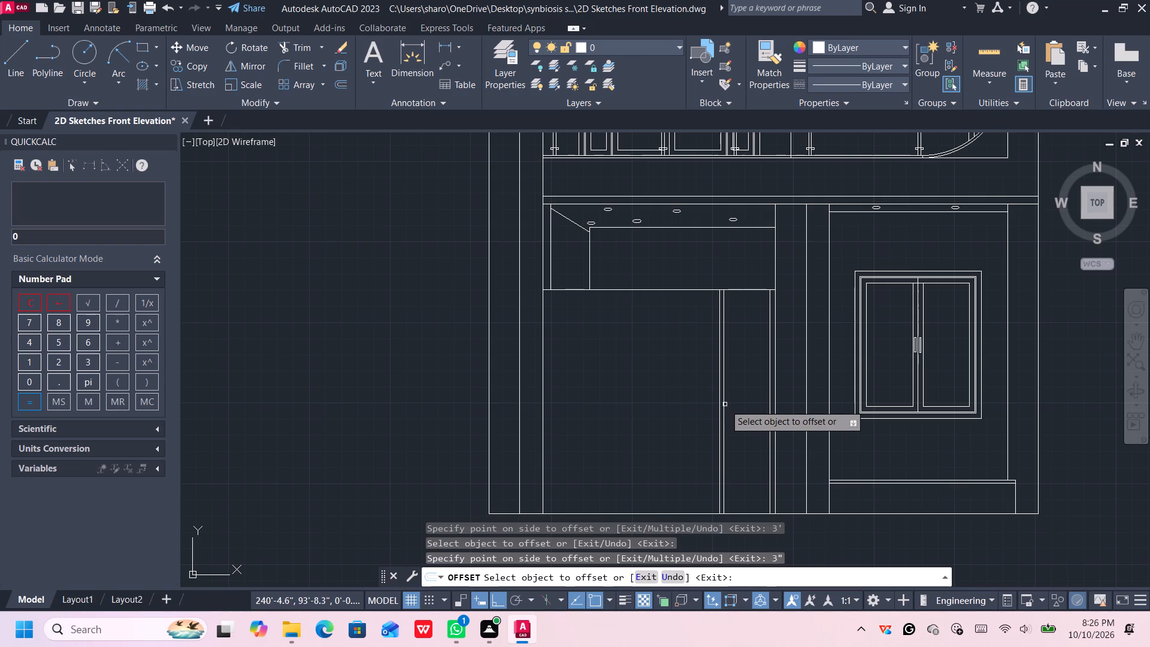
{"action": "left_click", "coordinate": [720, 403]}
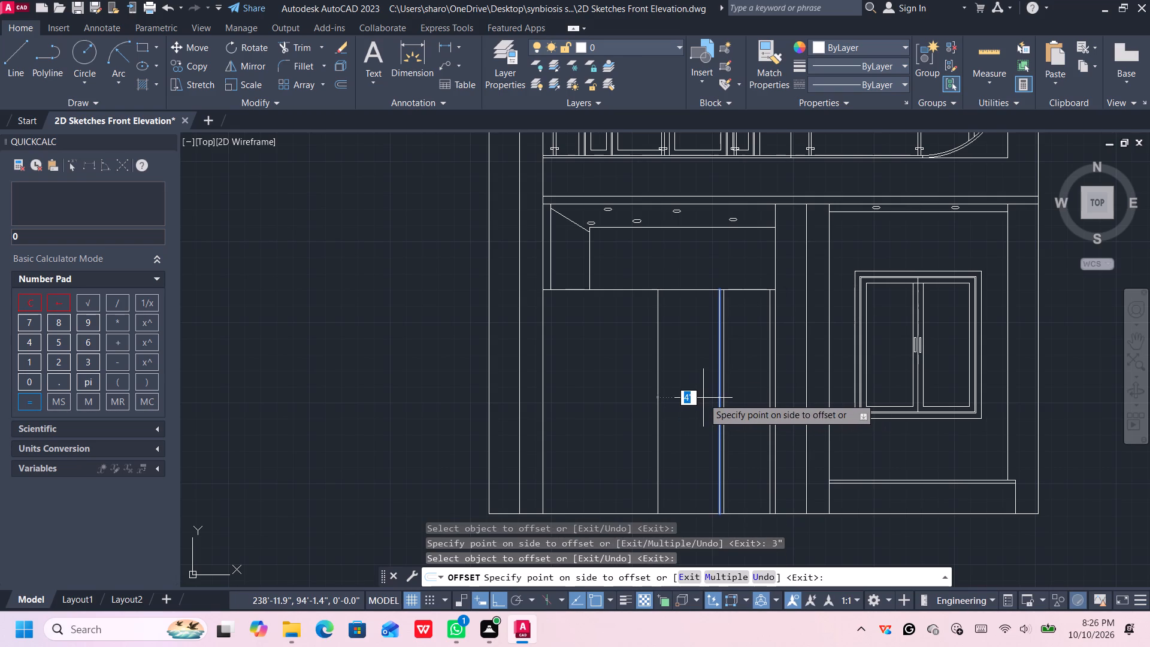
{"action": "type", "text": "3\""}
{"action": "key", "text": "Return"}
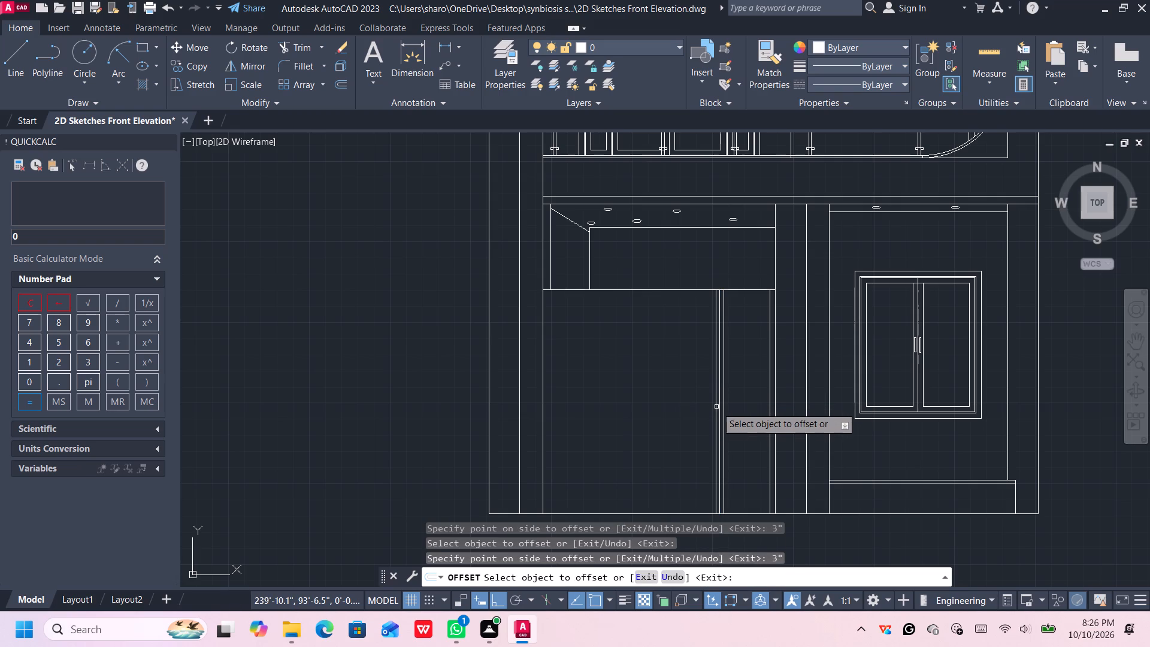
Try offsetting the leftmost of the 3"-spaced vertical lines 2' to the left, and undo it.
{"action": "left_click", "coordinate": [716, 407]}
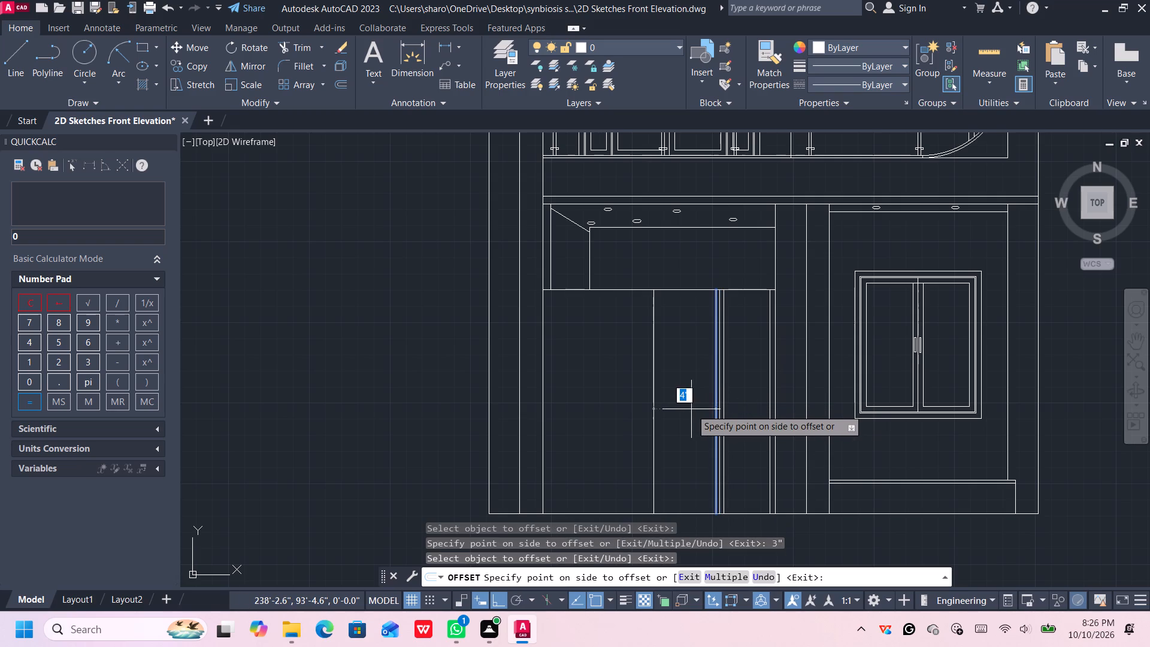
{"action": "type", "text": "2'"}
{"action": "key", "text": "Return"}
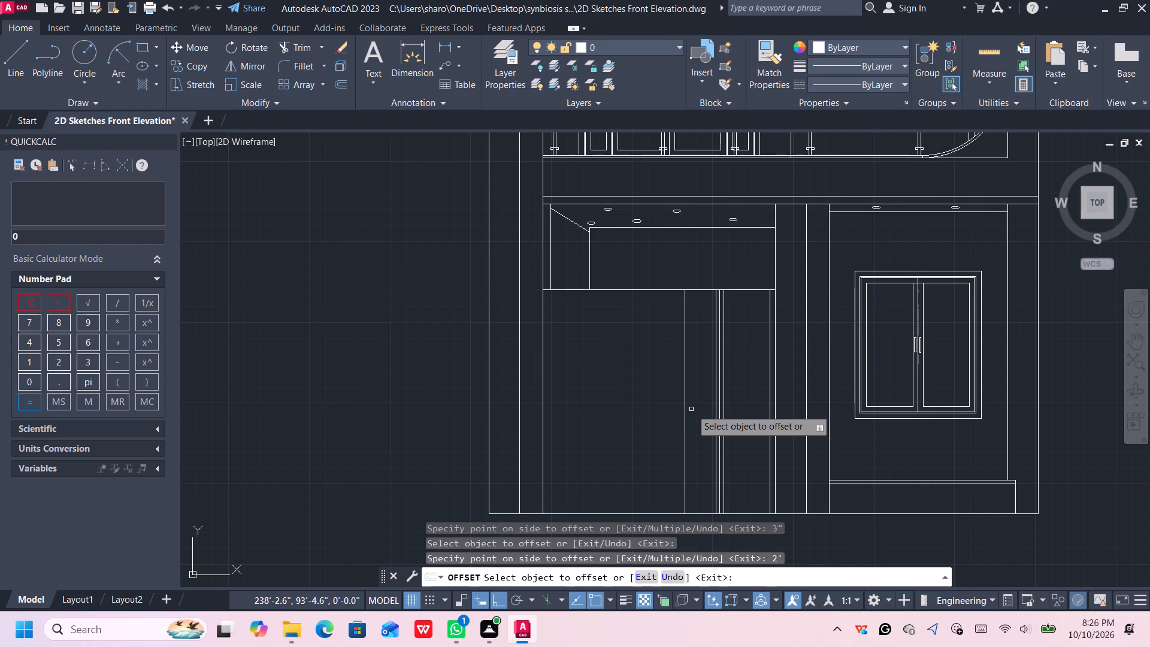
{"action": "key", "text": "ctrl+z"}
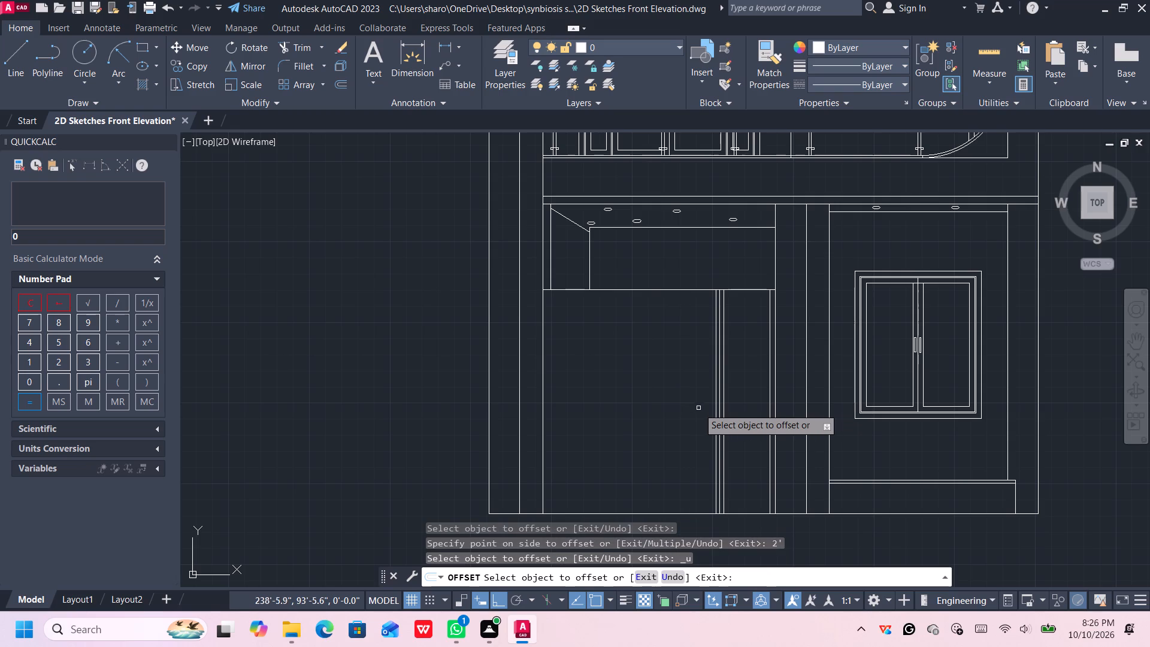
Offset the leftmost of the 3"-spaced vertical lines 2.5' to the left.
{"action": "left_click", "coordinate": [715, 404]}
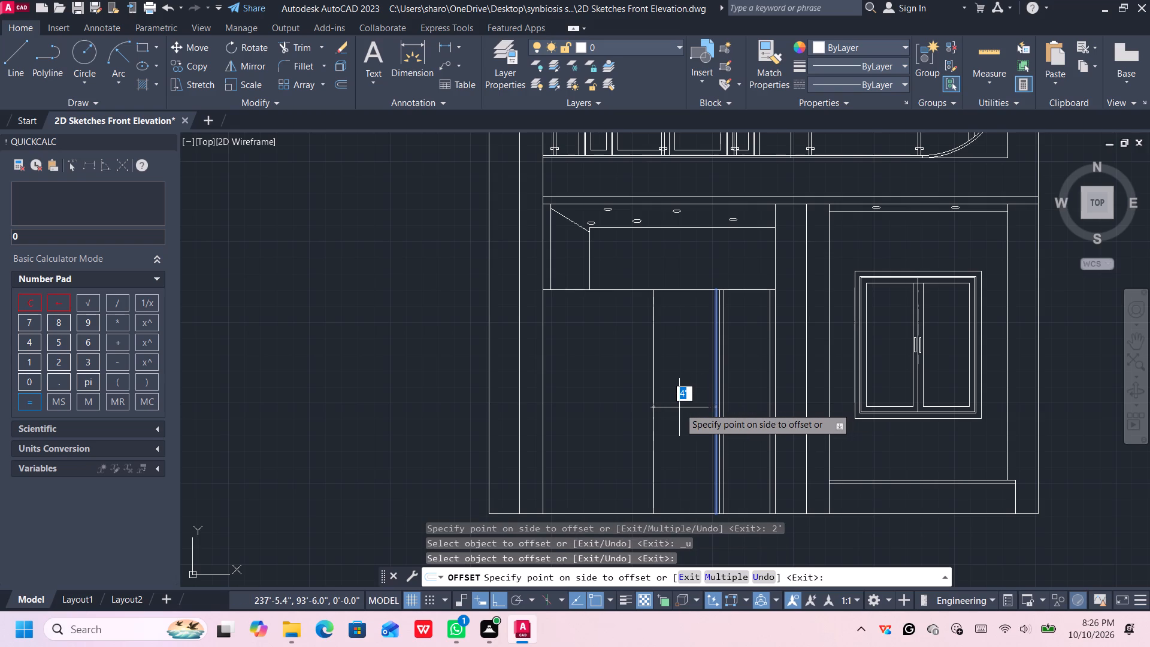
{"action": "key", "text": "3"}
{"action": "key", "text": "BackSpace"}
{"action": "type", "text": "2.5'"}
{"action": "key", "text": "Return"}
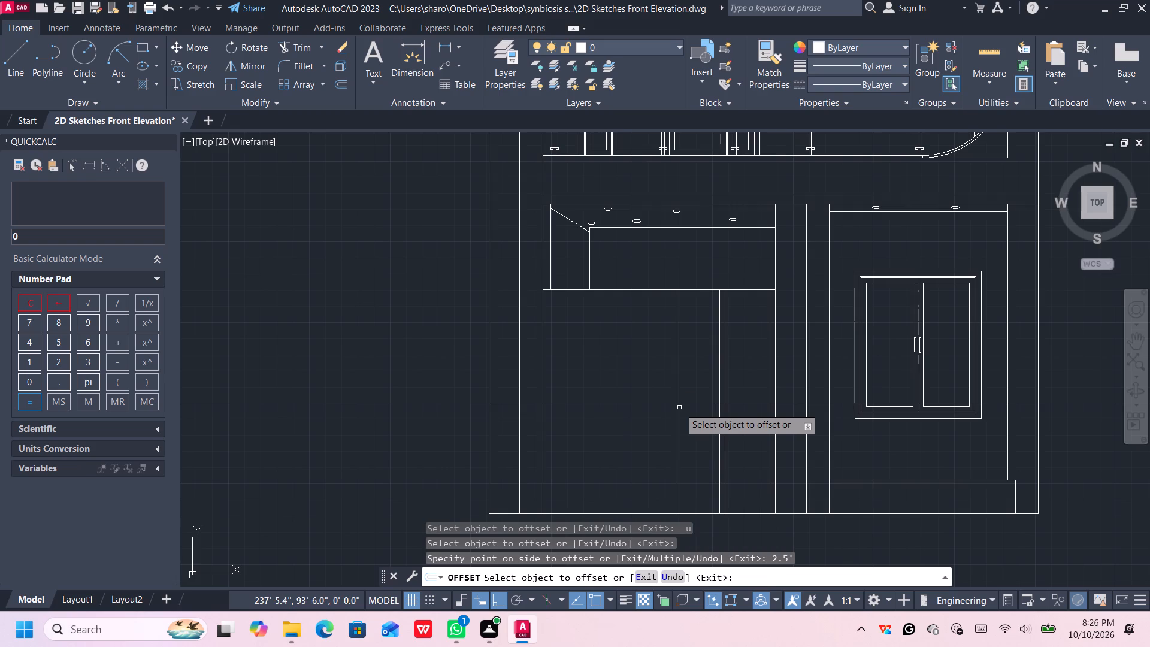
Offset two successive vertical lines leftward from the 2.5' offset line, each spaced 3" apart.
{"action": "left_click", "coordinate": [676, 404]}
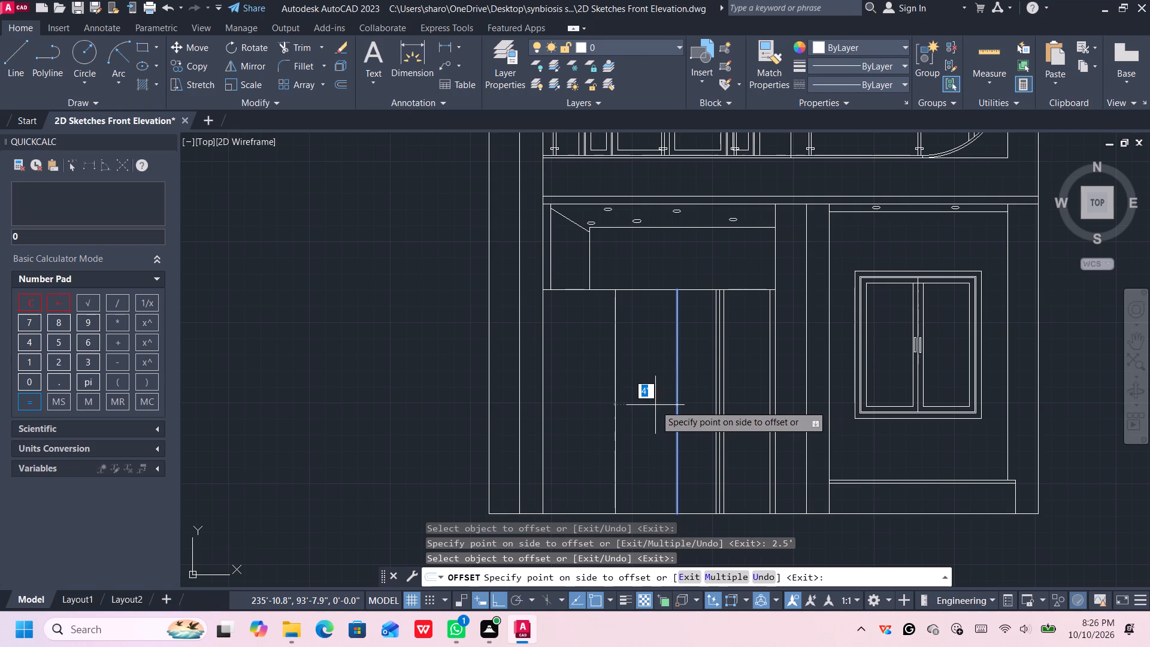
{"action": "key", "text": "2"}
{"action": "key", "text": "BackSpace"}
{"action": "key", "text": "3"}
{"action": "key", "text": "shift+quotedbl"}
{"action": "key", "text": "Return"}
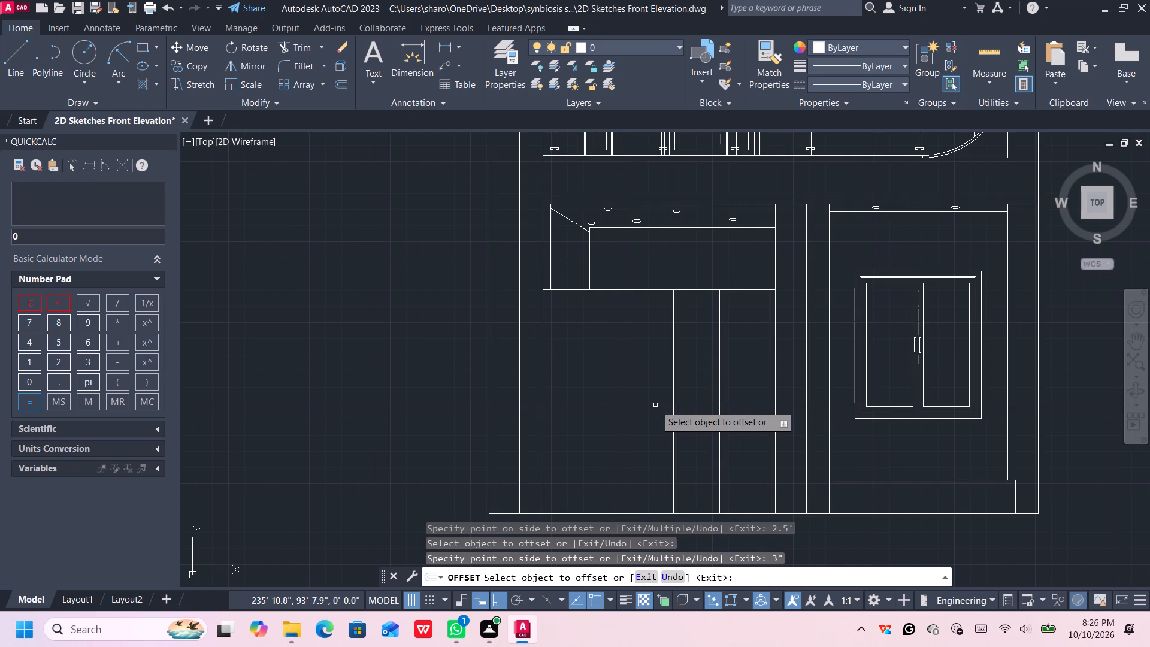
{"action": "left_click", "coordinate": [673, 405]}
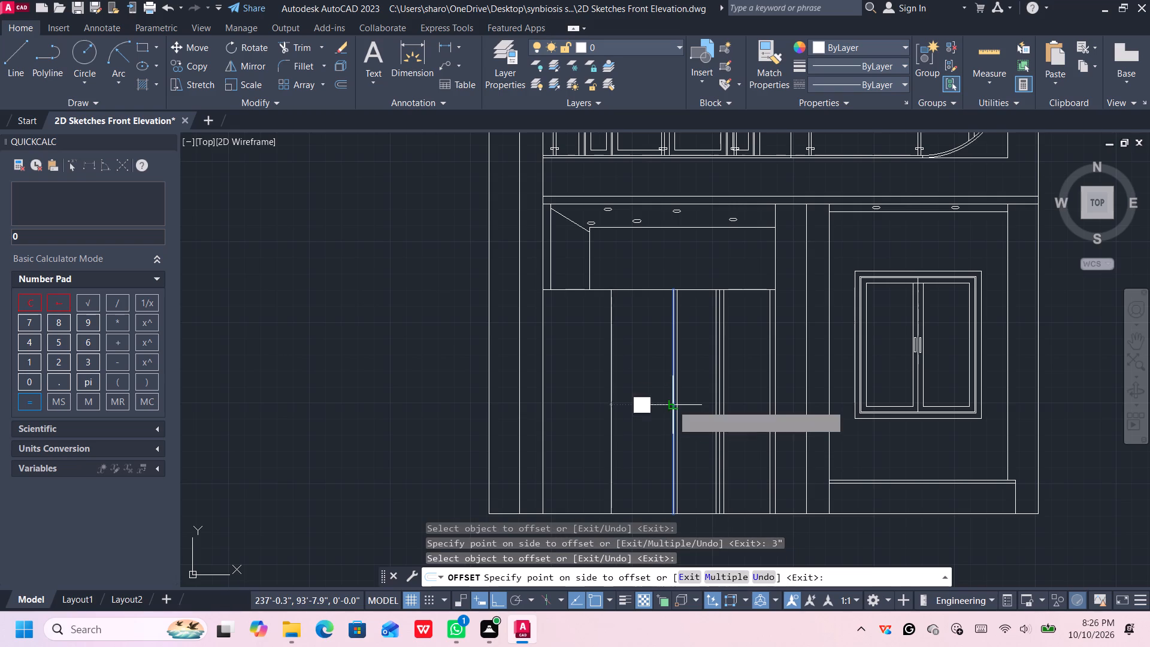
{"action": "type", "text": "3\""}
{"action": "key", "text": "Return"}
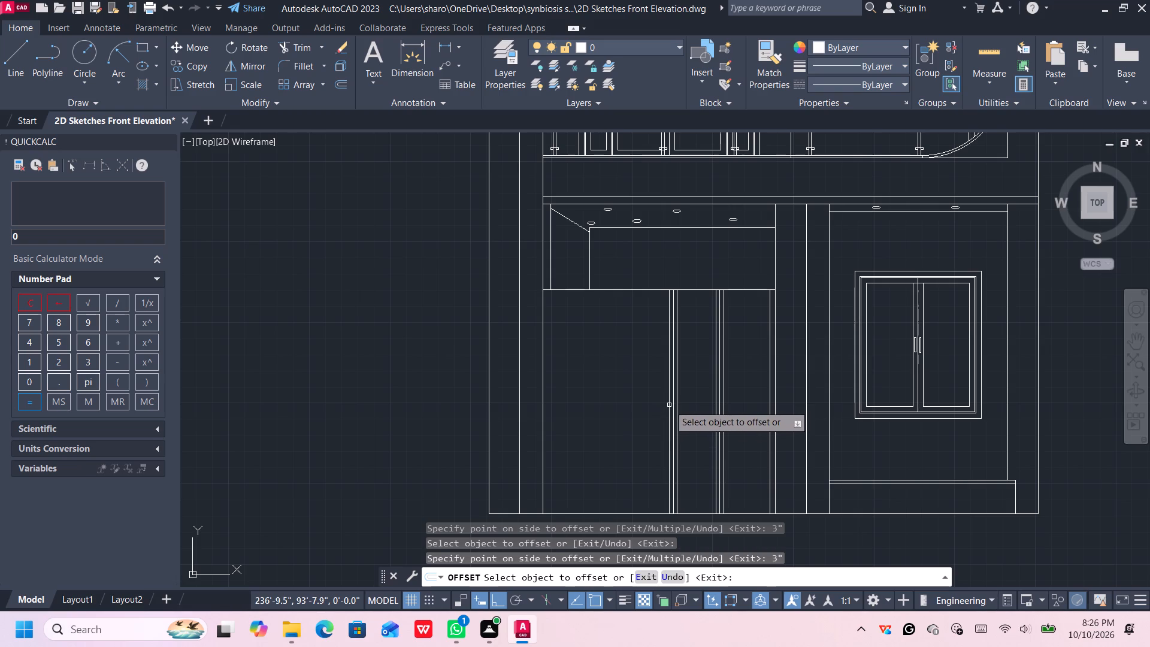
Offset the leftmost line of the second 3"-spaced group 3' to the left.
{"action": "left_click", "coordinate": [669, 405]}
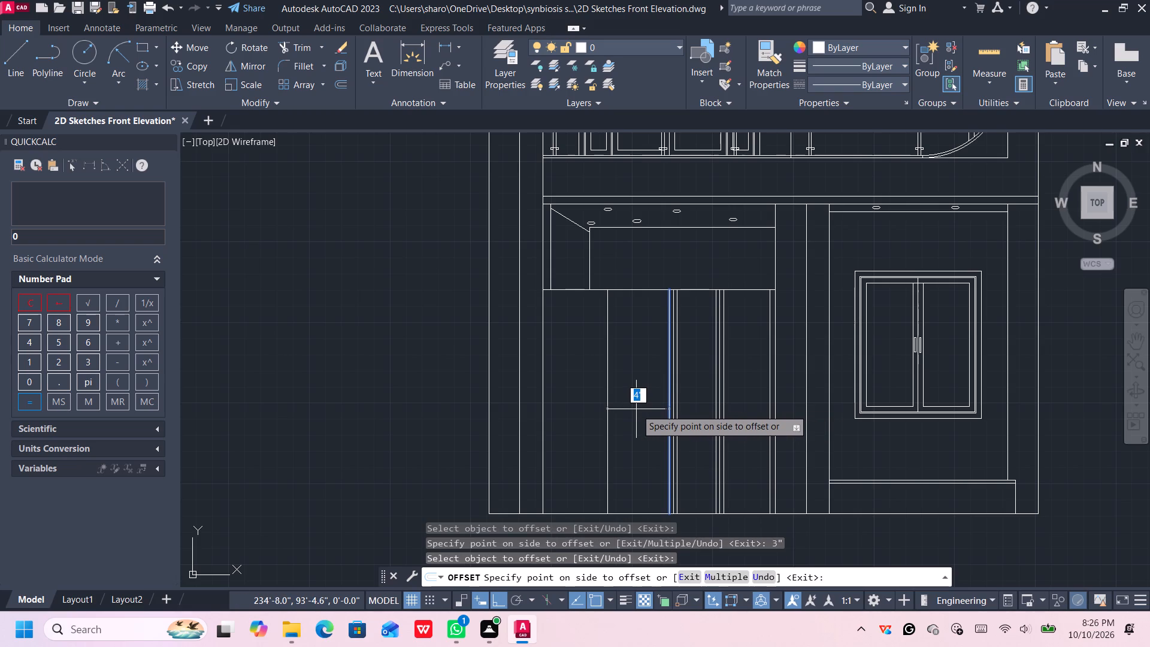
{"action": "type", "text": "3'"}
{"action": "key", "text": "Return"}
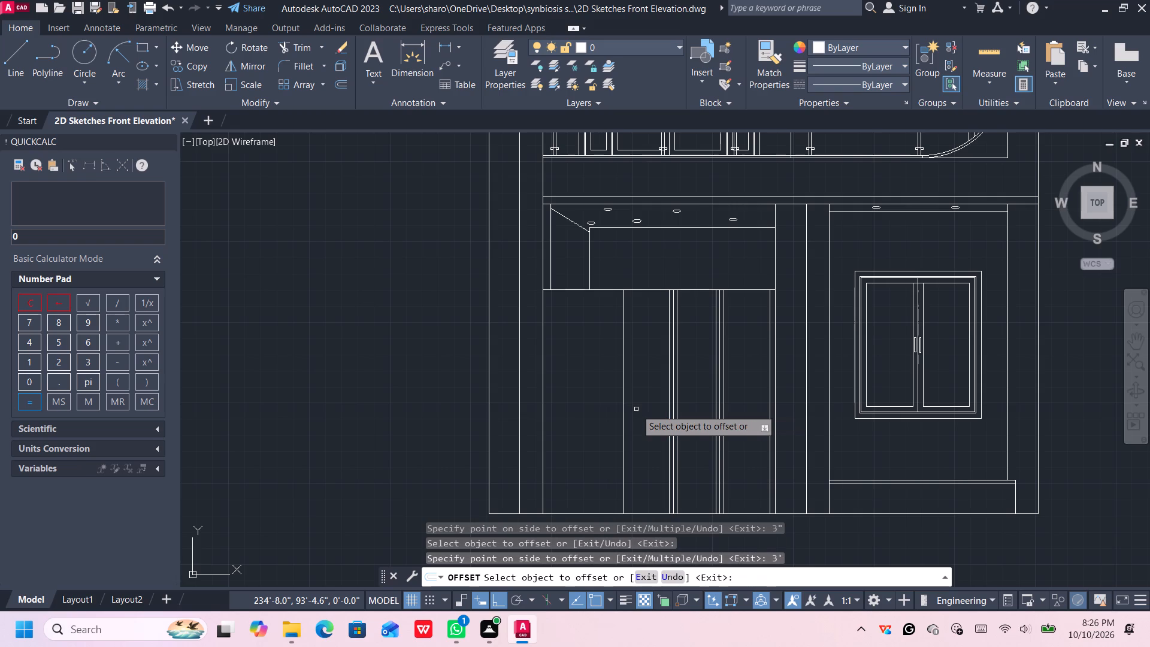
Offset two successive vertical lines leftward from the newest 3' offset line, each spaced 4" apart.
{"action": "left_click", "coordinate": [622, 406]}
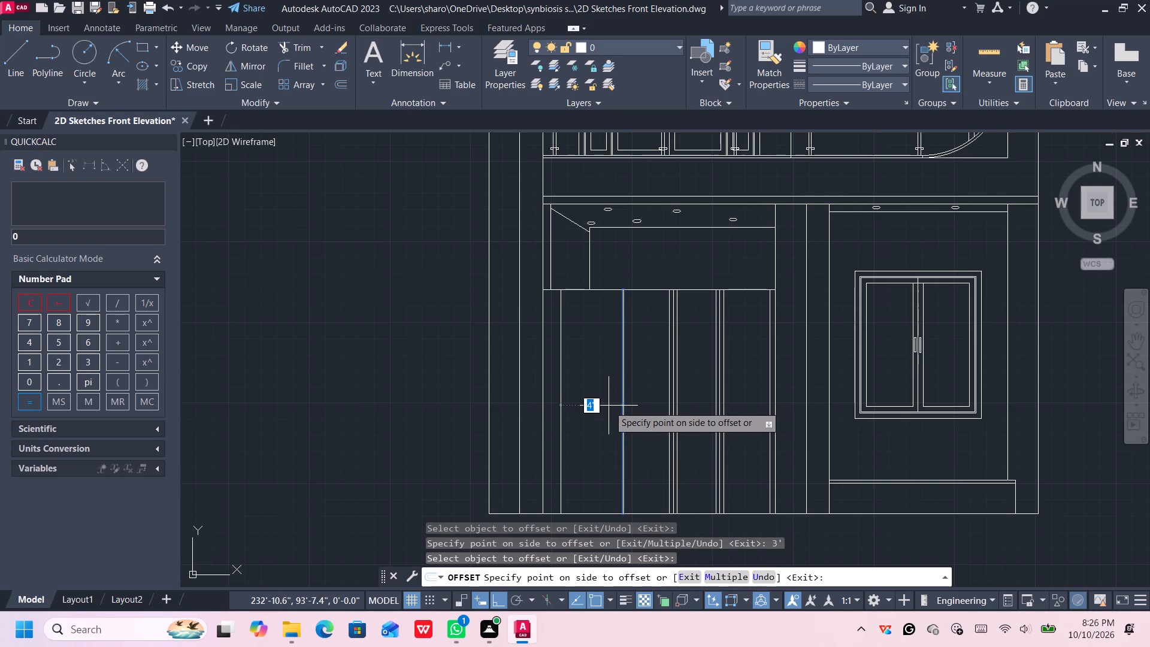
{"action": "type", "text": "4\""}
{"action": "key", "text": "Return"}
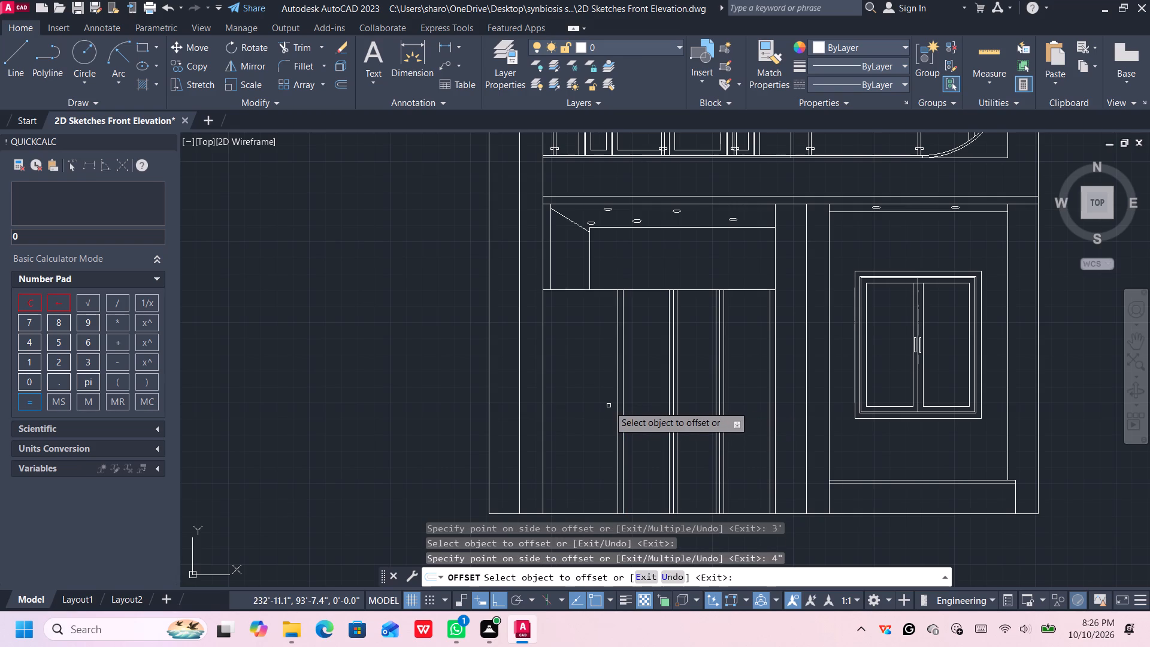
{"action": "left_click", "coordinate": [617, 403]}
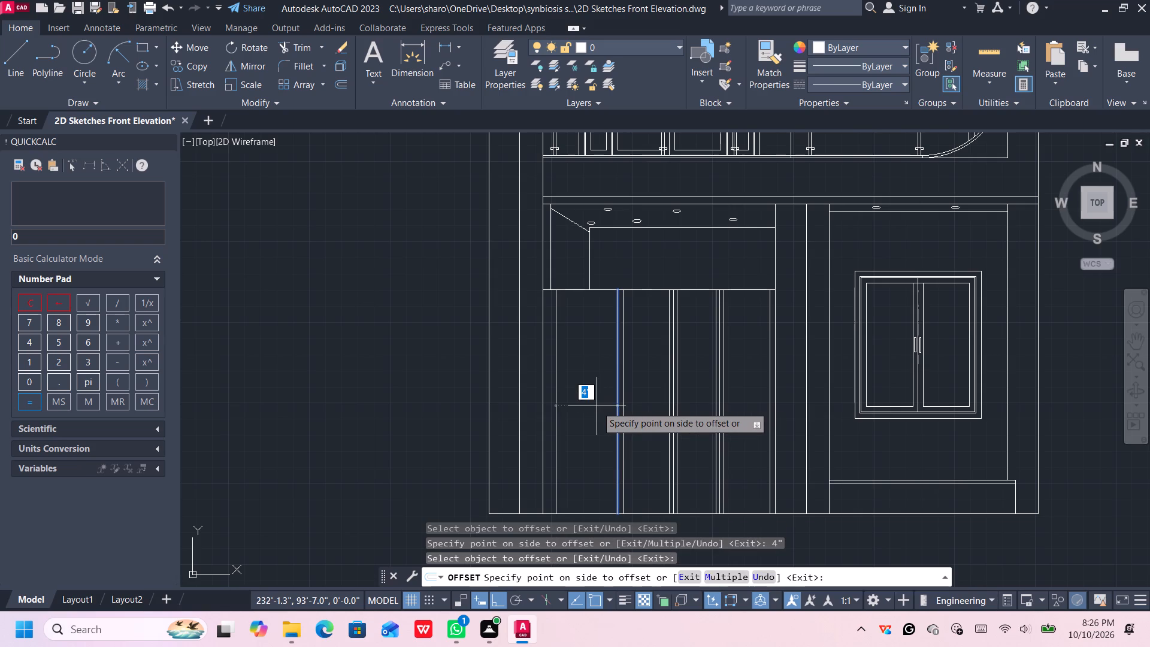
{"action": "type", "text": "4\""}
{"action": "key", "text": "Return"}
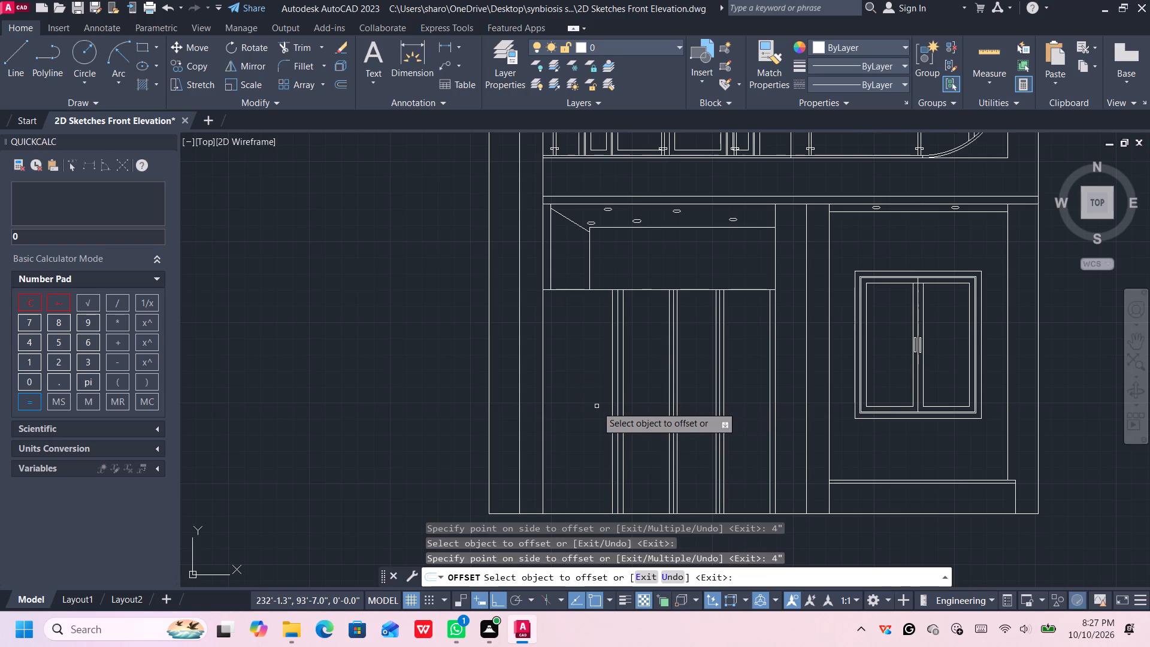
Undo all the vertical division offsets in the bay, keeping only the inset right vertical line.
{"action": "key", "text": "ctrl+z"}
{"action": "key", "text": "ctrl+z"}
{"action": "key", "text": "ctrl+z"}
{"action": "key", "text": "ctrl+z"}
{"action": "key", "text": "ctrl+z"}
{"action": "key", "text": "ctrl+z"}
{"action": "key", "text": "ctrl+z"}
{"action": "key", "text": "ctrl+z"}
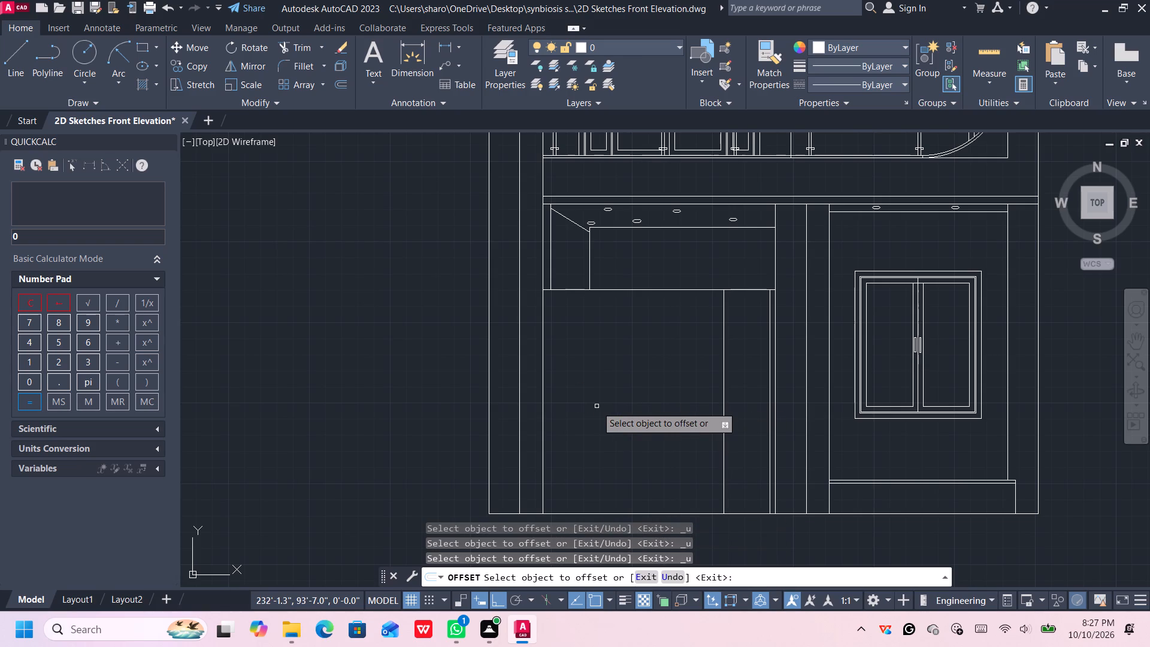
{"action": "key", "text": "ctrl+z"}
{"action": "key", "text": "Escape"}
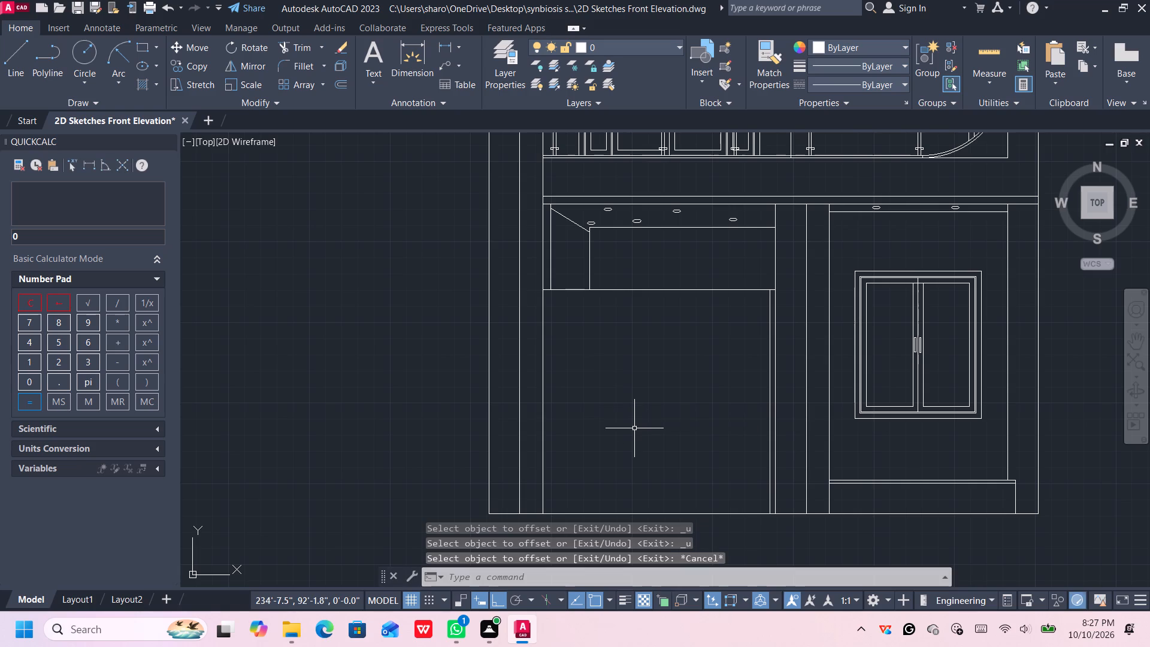
Draw a vertical line from the midpoint of the horizontal line below the recessed panel down to the bay's base line.
{"action": "key", "text": "l"}
{"action": "key", "text": "Return"}
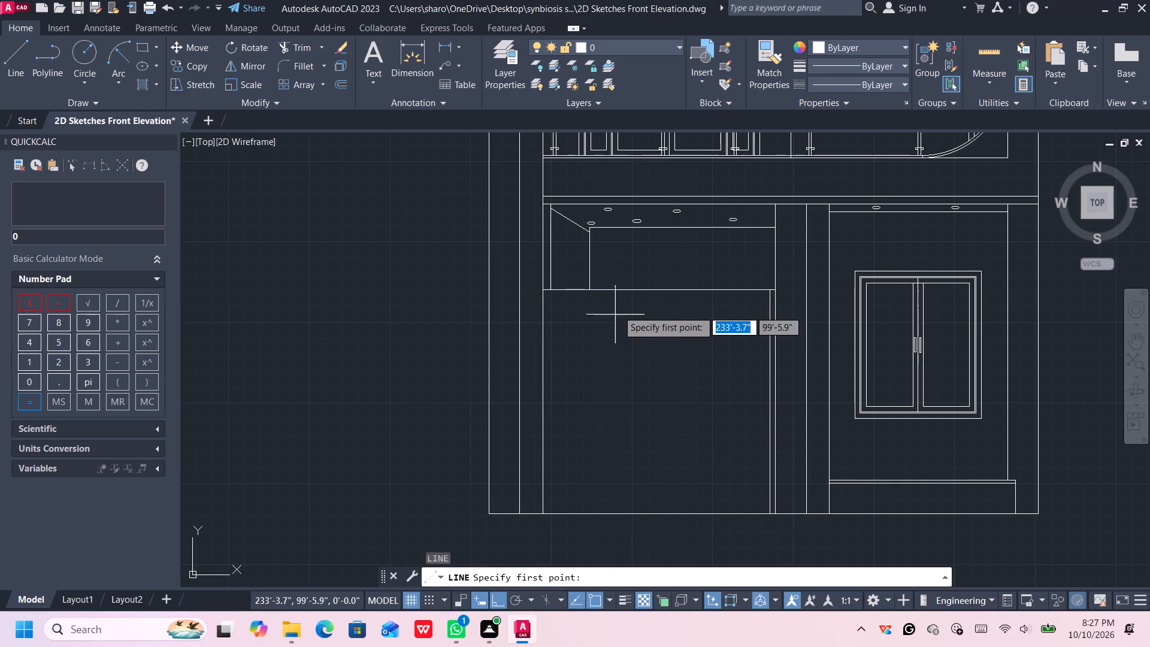
{"action": "left_click", "coordinate": [655, 289]}
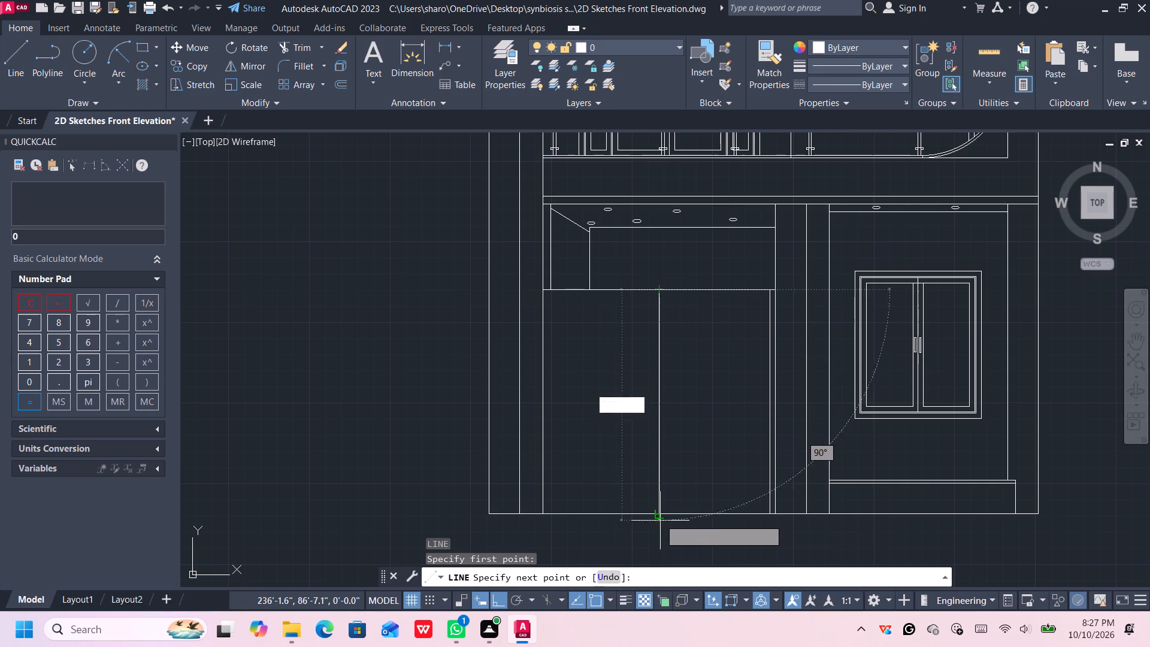
{"action": "left_click", "coordinate": [658, 516]}
{"action": "key", "text": "space"}
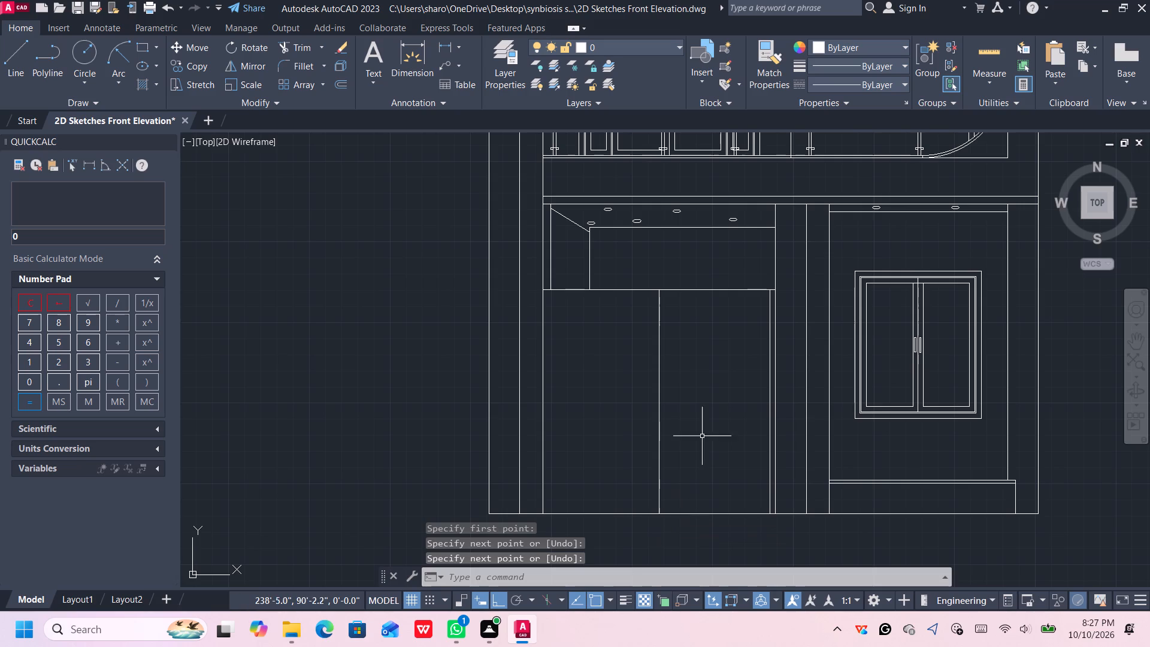
Divide the horizontal line below the recessed panel into 4 equal segments.
{"action": "left_click", "coordinate": [717, 290]}
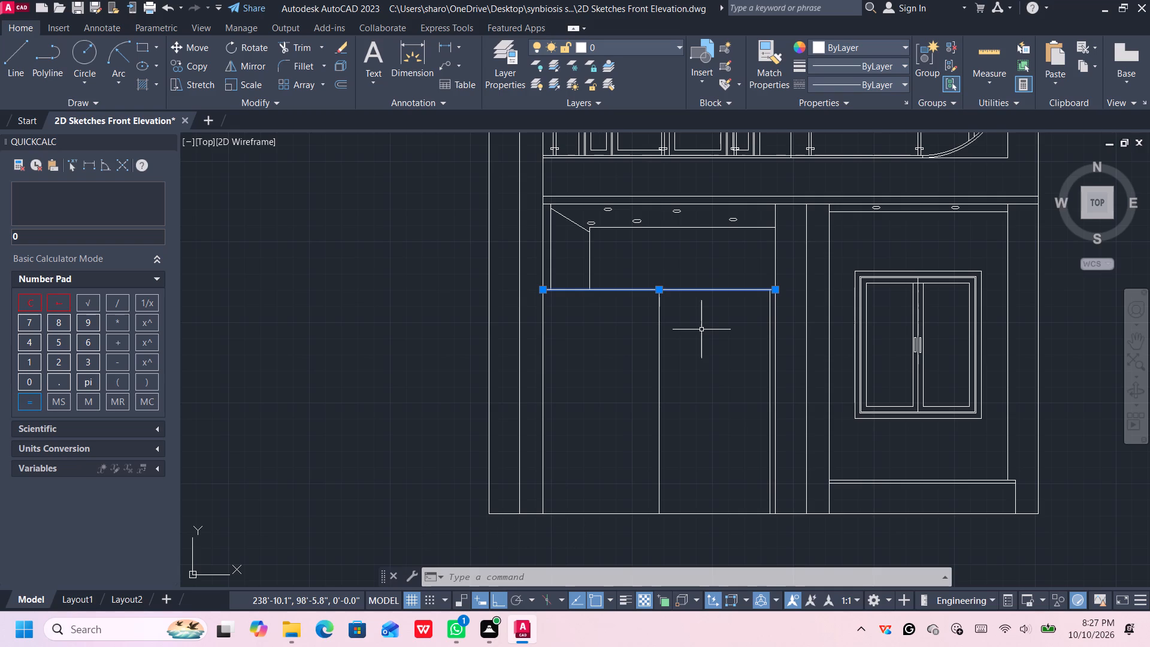
{"action": "key", "text": "d"}
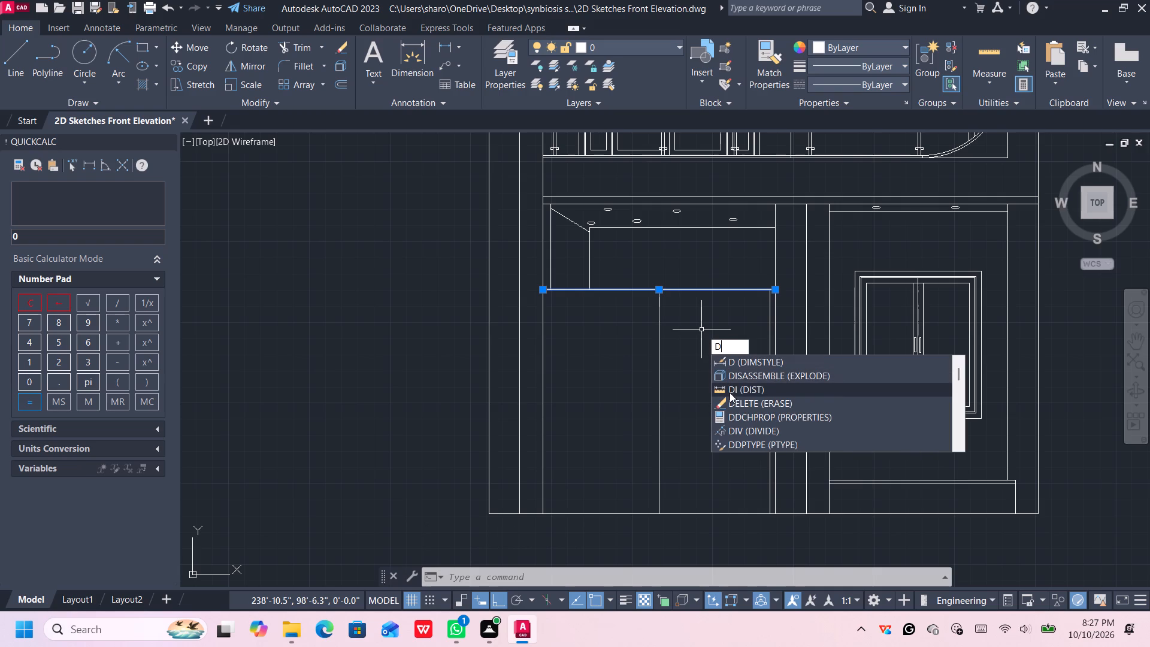
{"action": "type", "text": "iv"}
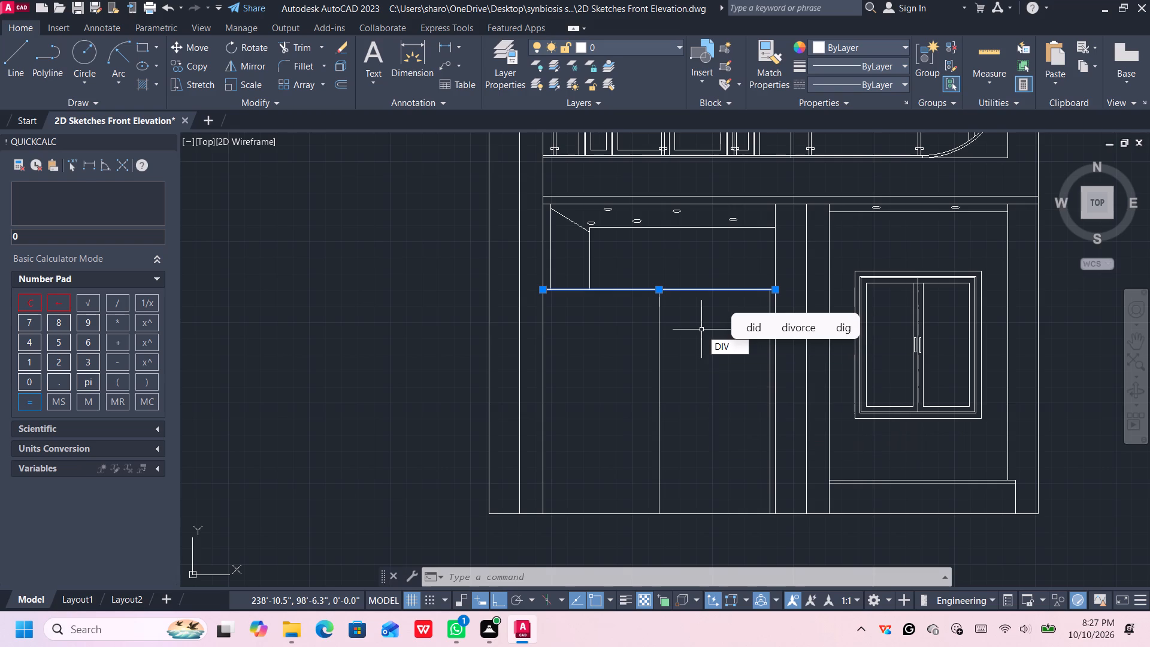
{"action": "left_click", "coordinate": [750, 361]}
{"action": "left_click", "coordinate": [693, 289]}
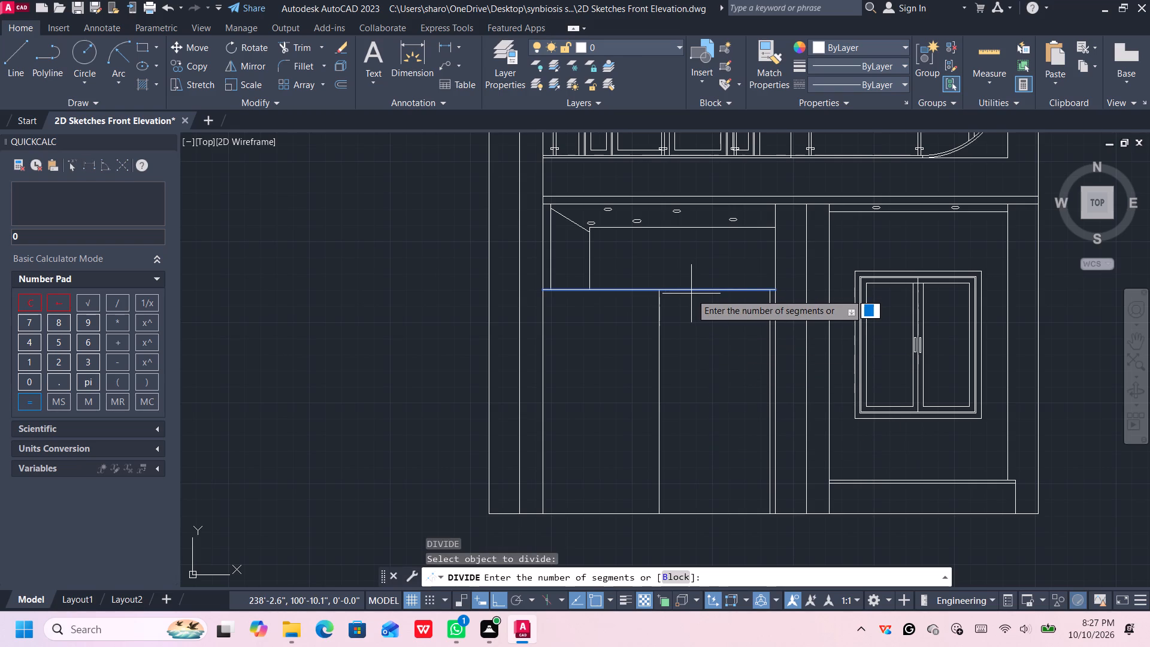
{"action": "key", "text": "4"}
{"action": "key", "text": "Return"}
Draw a vertical line midway across the bay's right half, from the horizontal line below the panel down to the base line.
{"action": "left_click", "coordinate": [693, 291]}
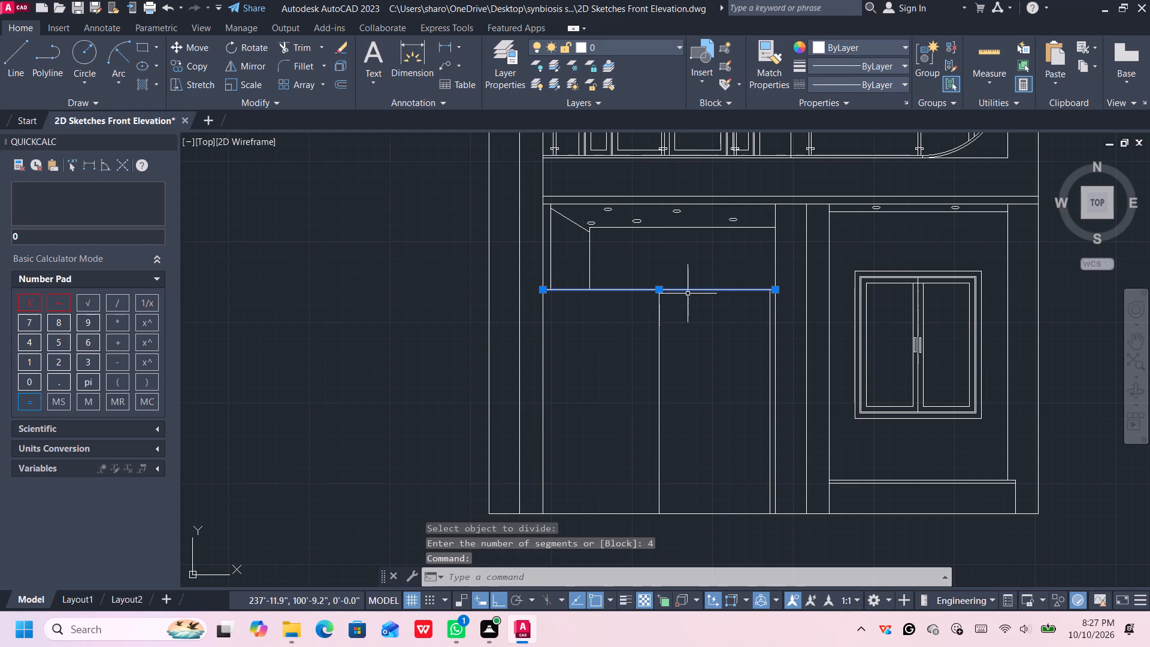
{"action": "scroll", "coordinate": [709, 285], "scroll_direction": "up", "scroll_amount": 2}
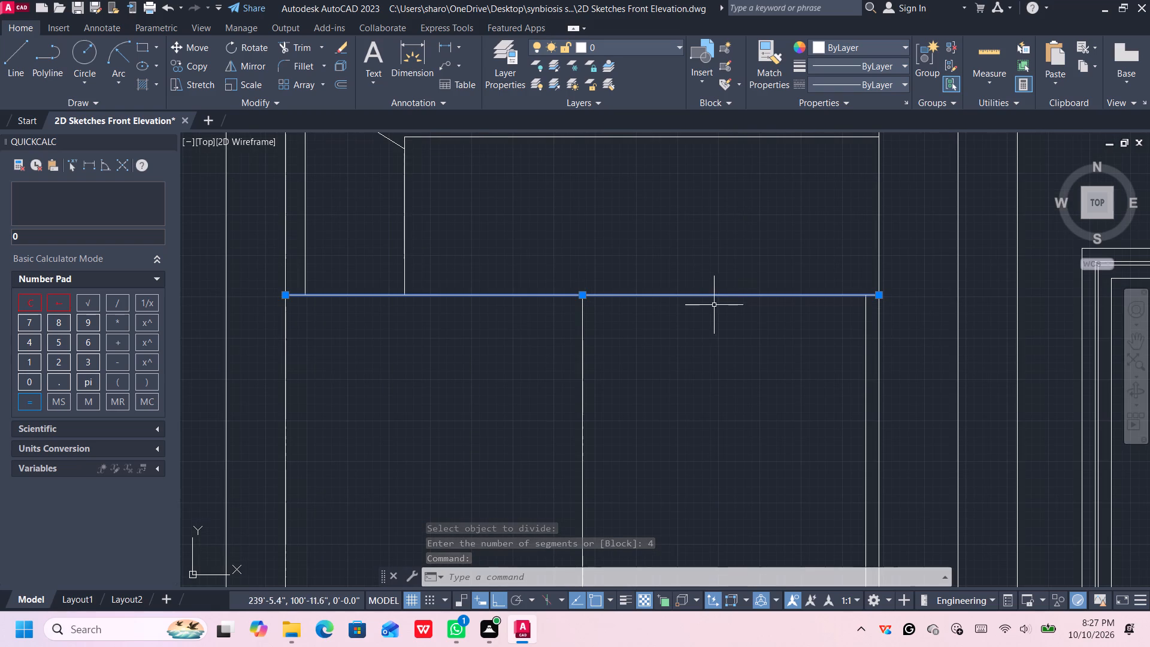
{"action": "key", "text": "l"}
{"action": "key", "text": "Return"}
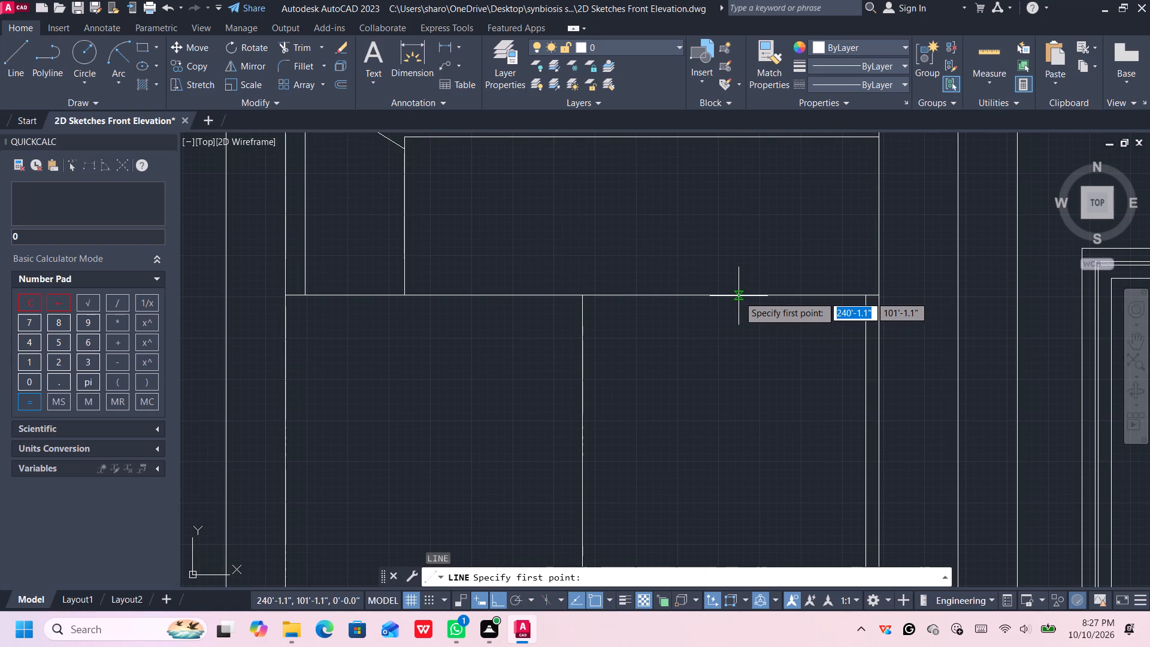
{"action": "scroll", "coordinate": [716, 394], "scroll_direction": "down", "scroll_amount": 3}
{"action": "middle_click_drag", "start_coordinate": [719, 398], "coordinate": [711, 310]}
{"action": "left_click", "coordinate": [710, 267]}
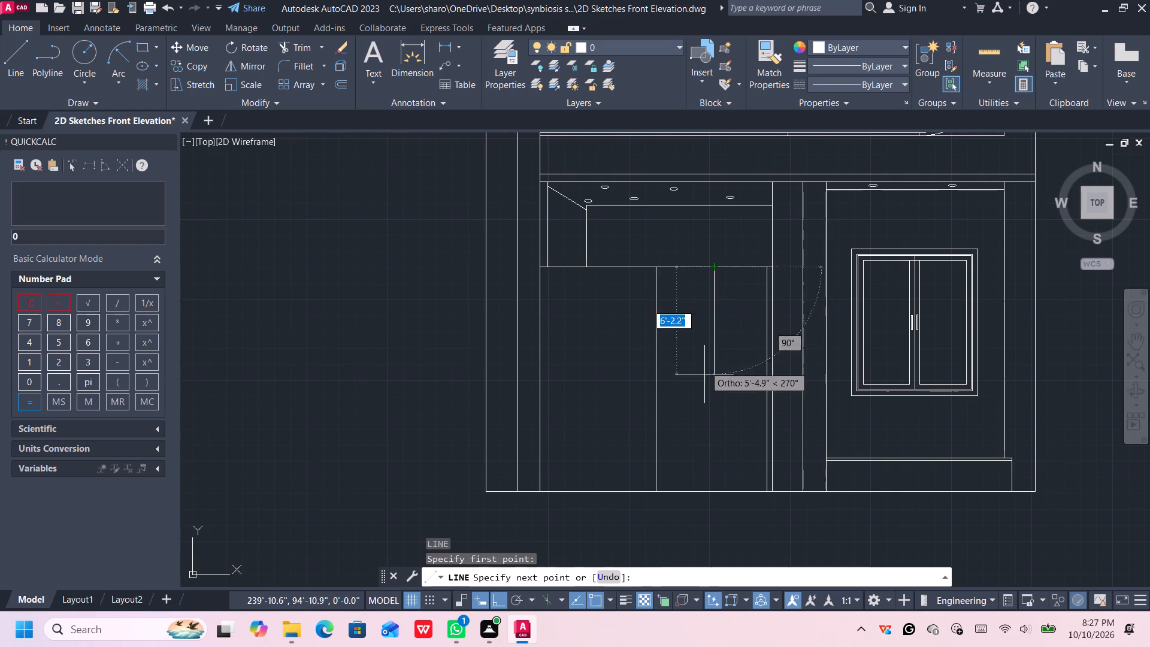
{"action": "left_click", "coordinate": [712, 490]}
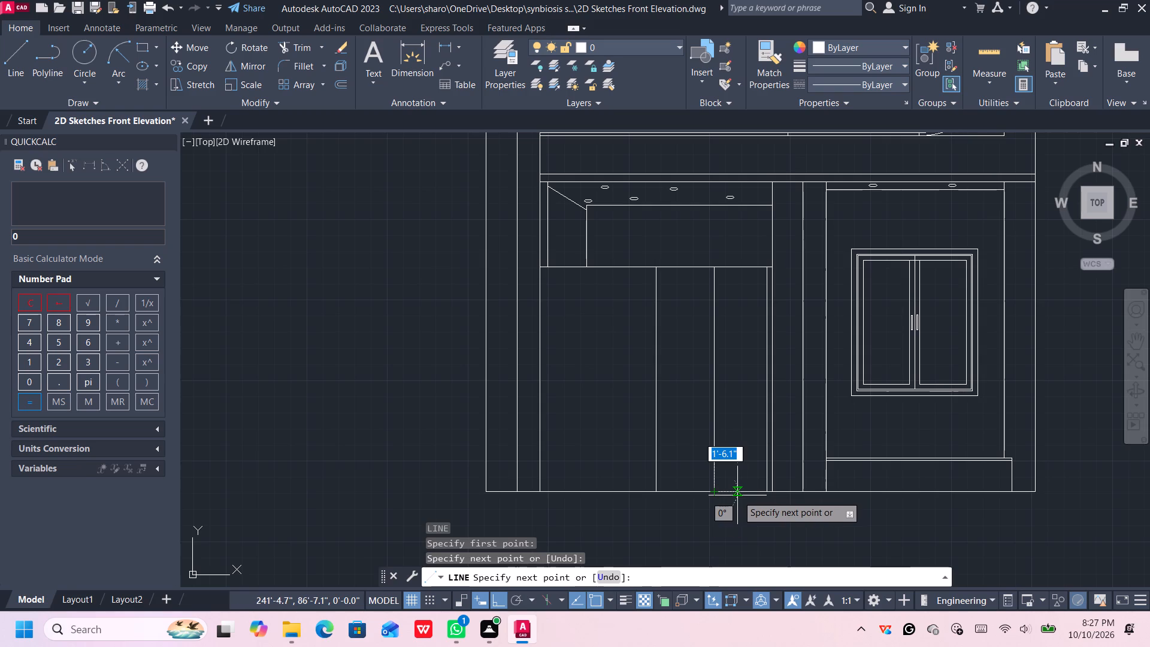
{"action": "key", "text": "Return"}
Draw a vertical line midway across the bay's left half, from the horizontal line below the panel down to the base line.
{"action": "key", "text": "l"}
{"action": "key", "text": "Return"}
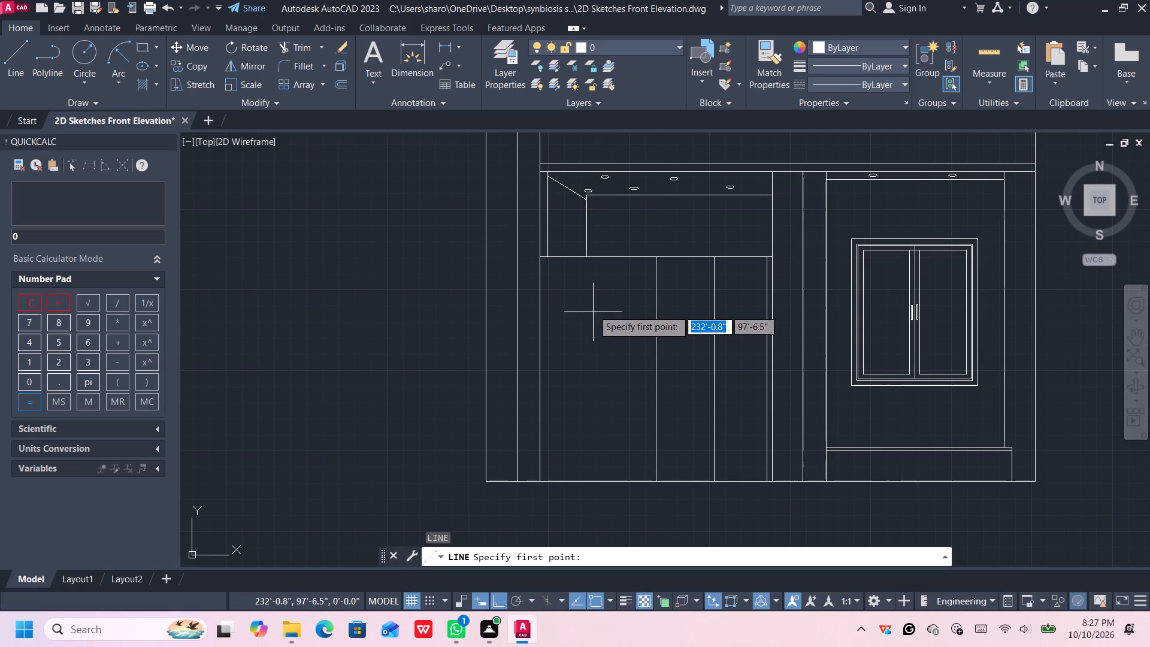
{"action": "left_click", "coordinate": [601, 256]}
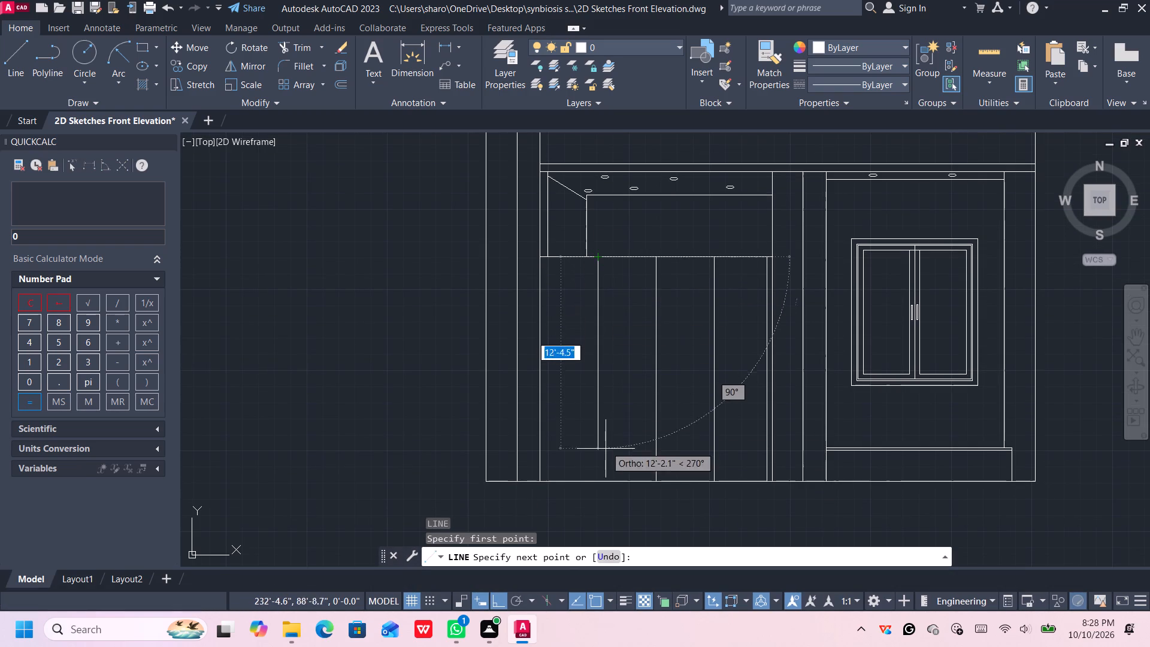
{"action": "left_click", "coordinate": [597, 484]}
{"action": "key", "text": "space"}
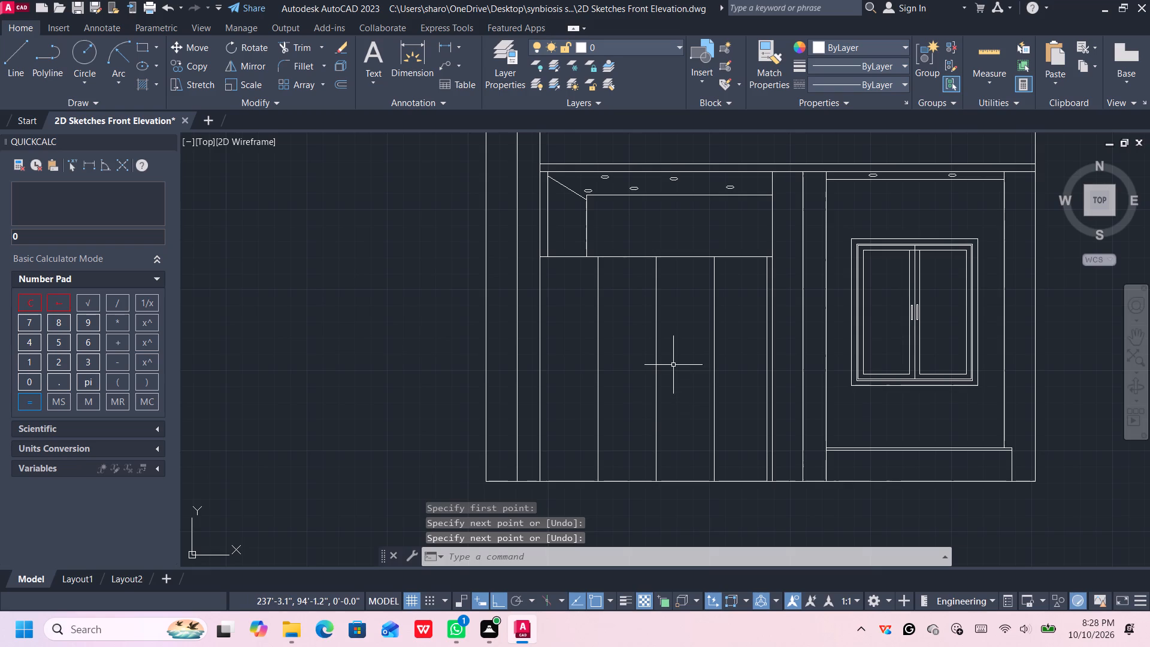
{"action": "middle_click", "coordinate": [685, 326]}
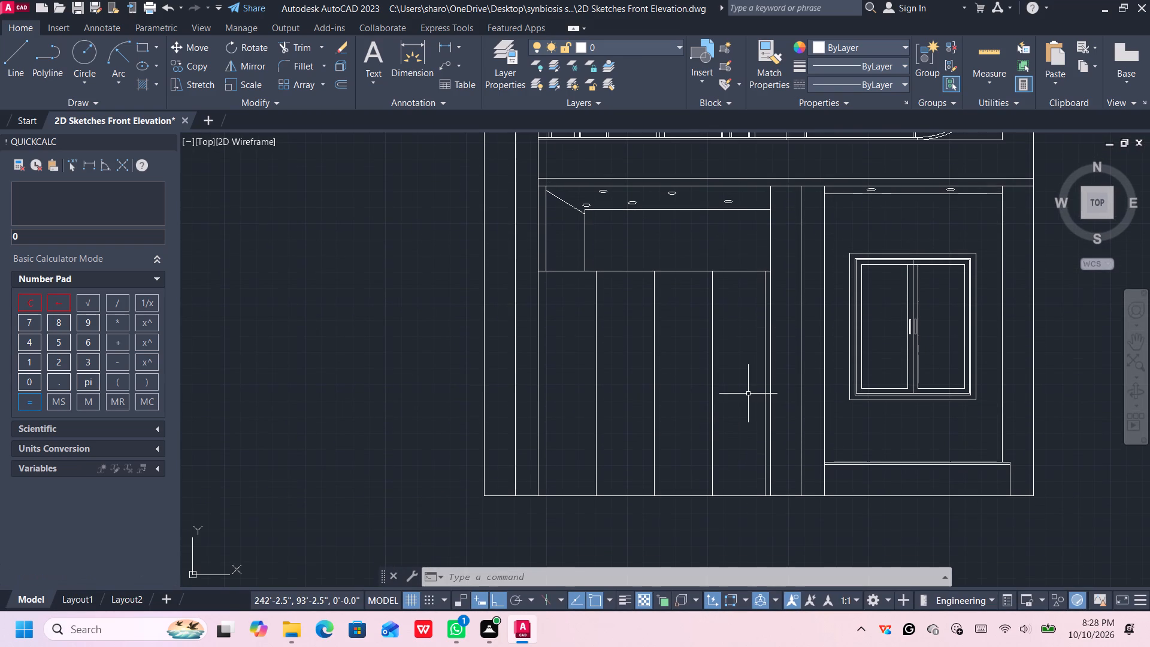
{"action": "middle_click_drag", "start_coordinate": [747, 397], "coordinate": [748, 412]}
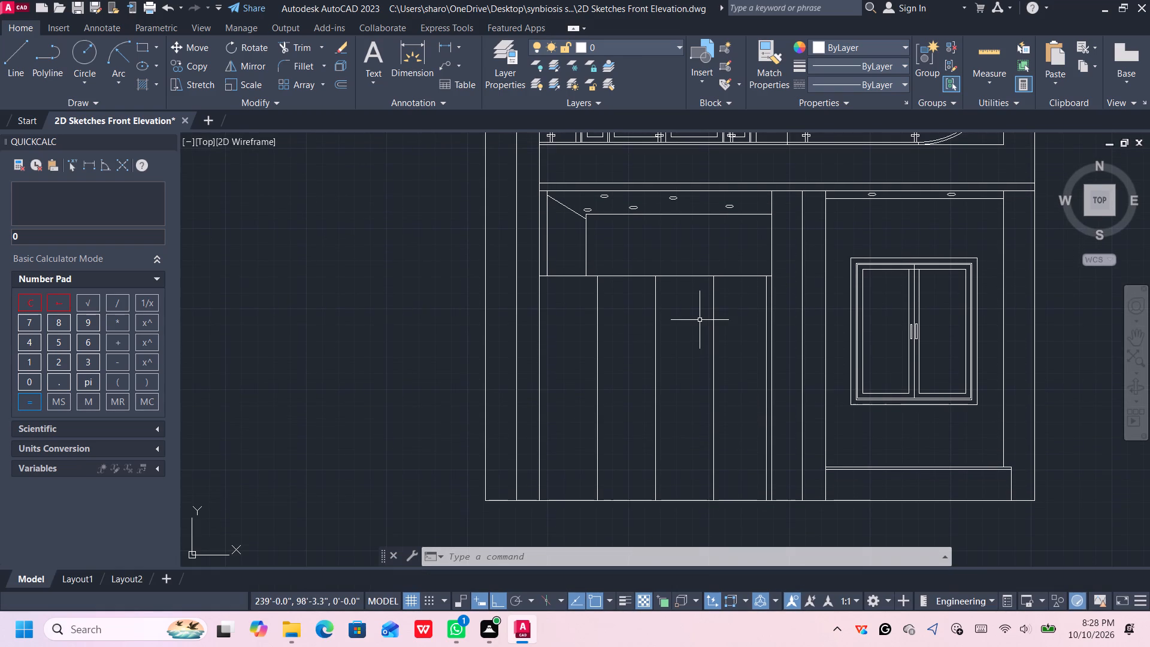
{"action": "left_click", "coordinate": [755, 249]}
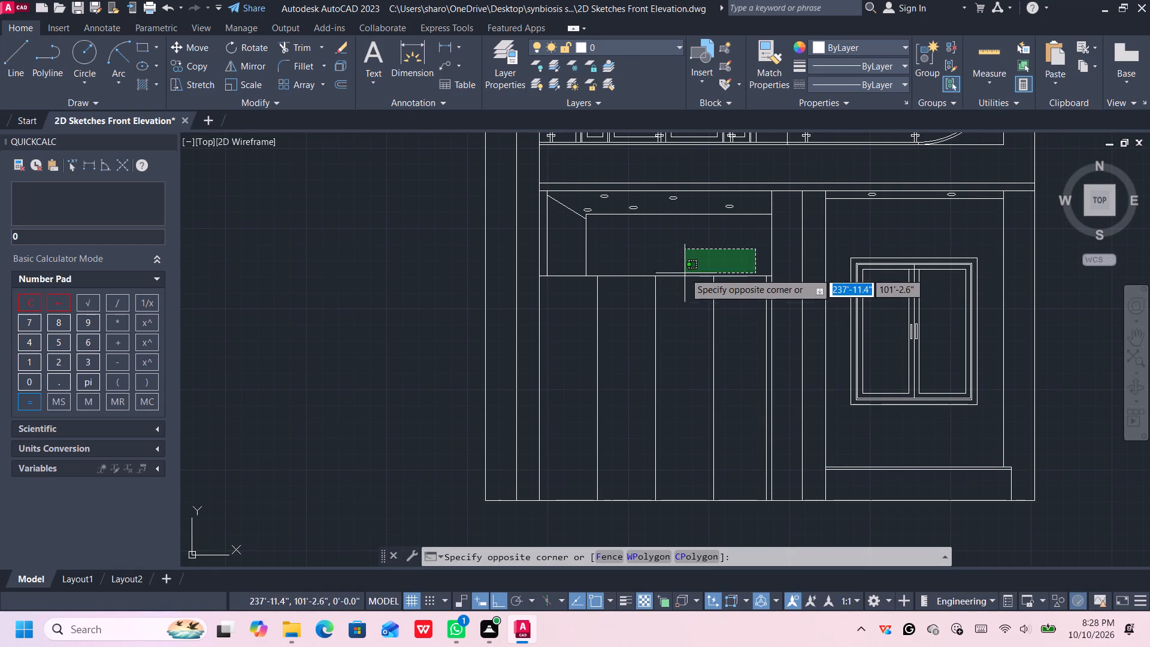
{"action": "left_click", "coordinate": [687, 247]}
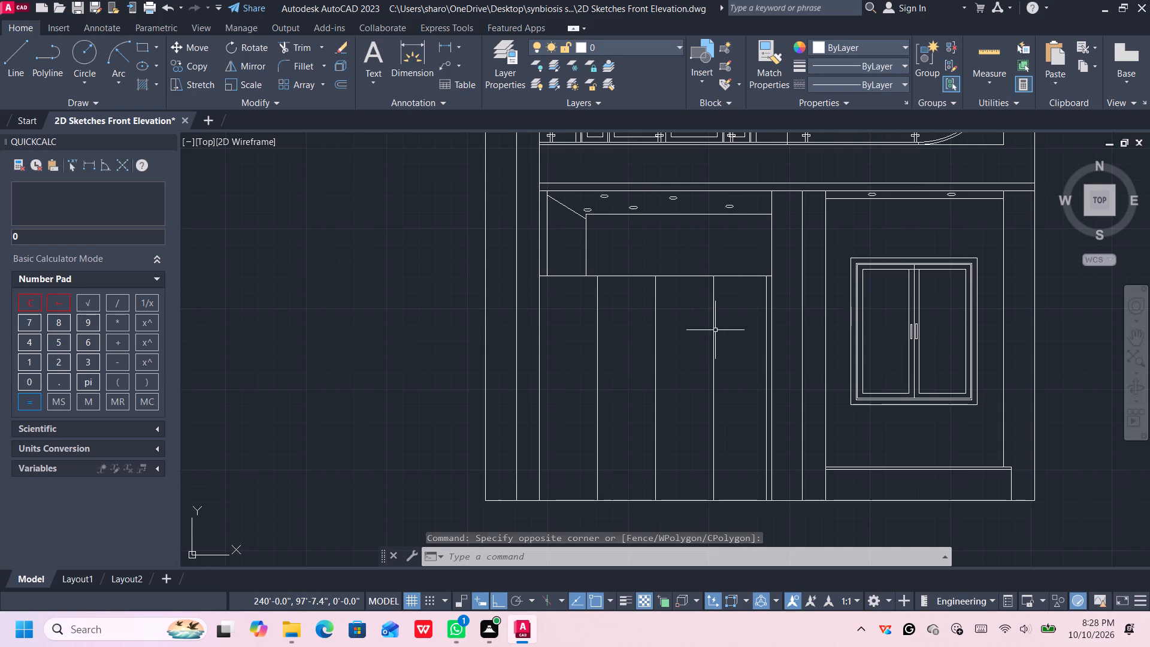
Offset the bay's right quarter division line 3" to both sides.
{"action": "left_click", "coordinate": [713, 331]}
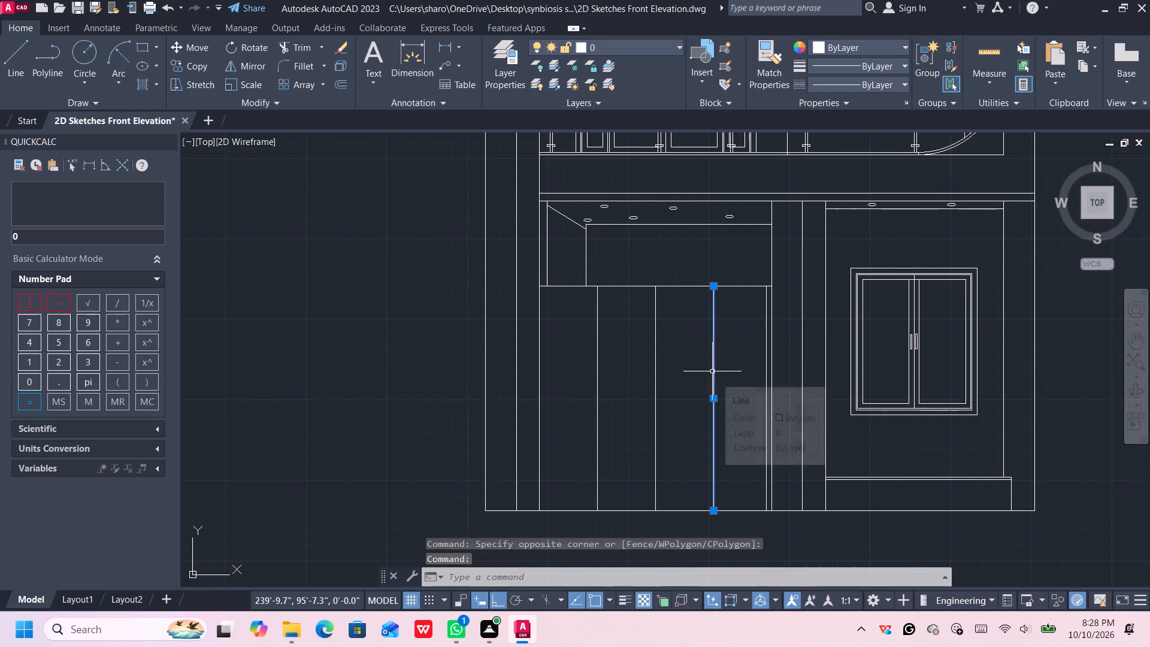
{"action": "key", "text": "o"}
{"action": "key", "text": "Return"}
{"action": "left_click", "coordinate": [712, 371]}
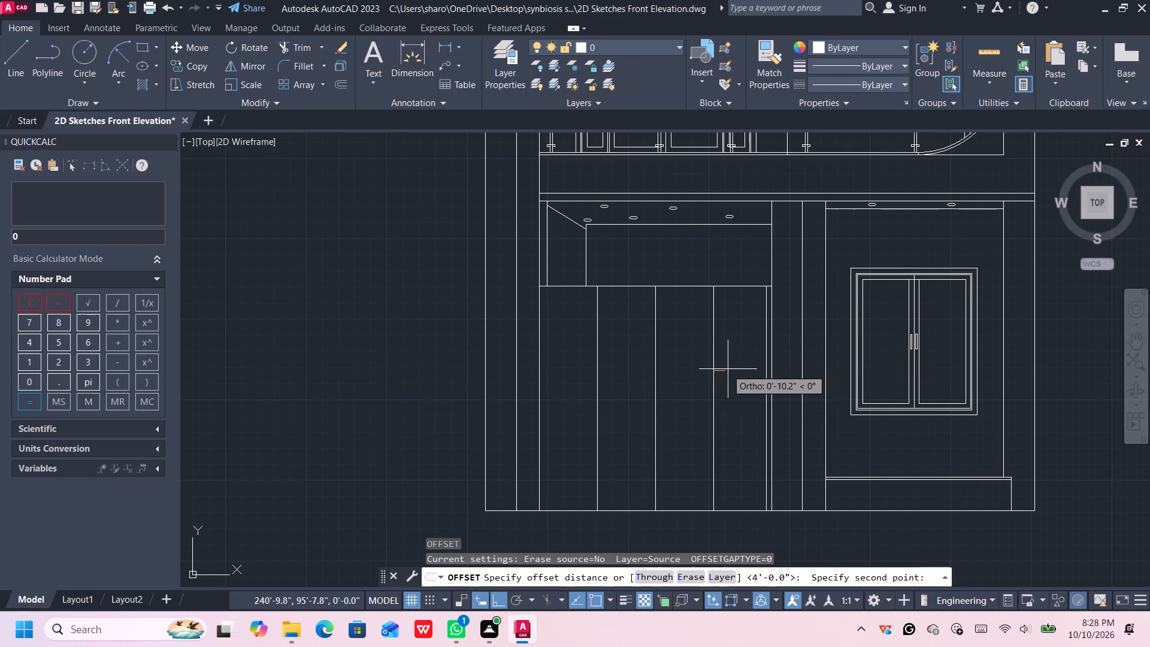
{"action": "type", "text": "3\""}
{"action": "key", "text": "Return"}
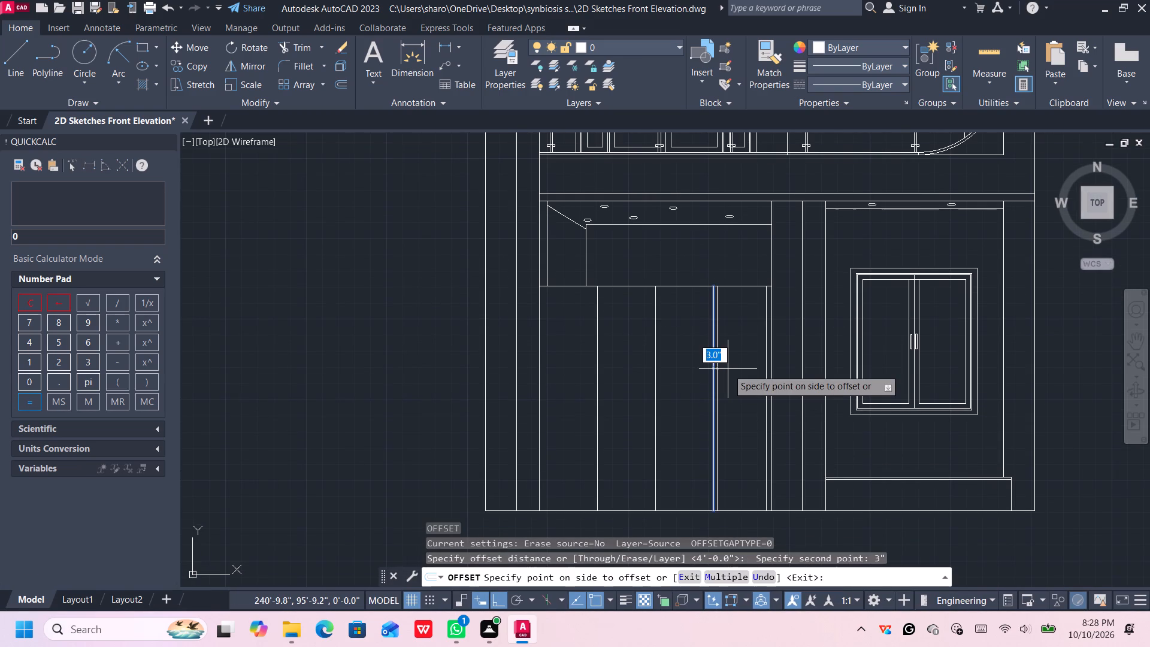
{"action": "left_click", "coordinate": [728, 369]}
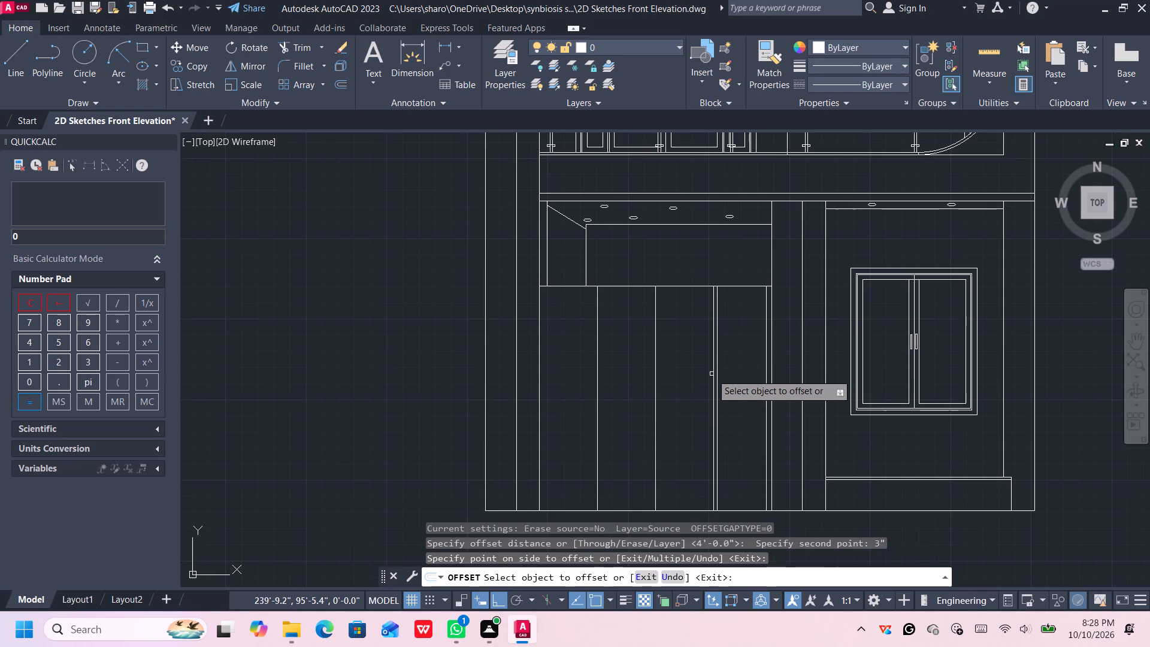
{"action": "left_click", "coordinate": [713, 373]}
{"action": "left_click", "coordinate": [696, 378]}
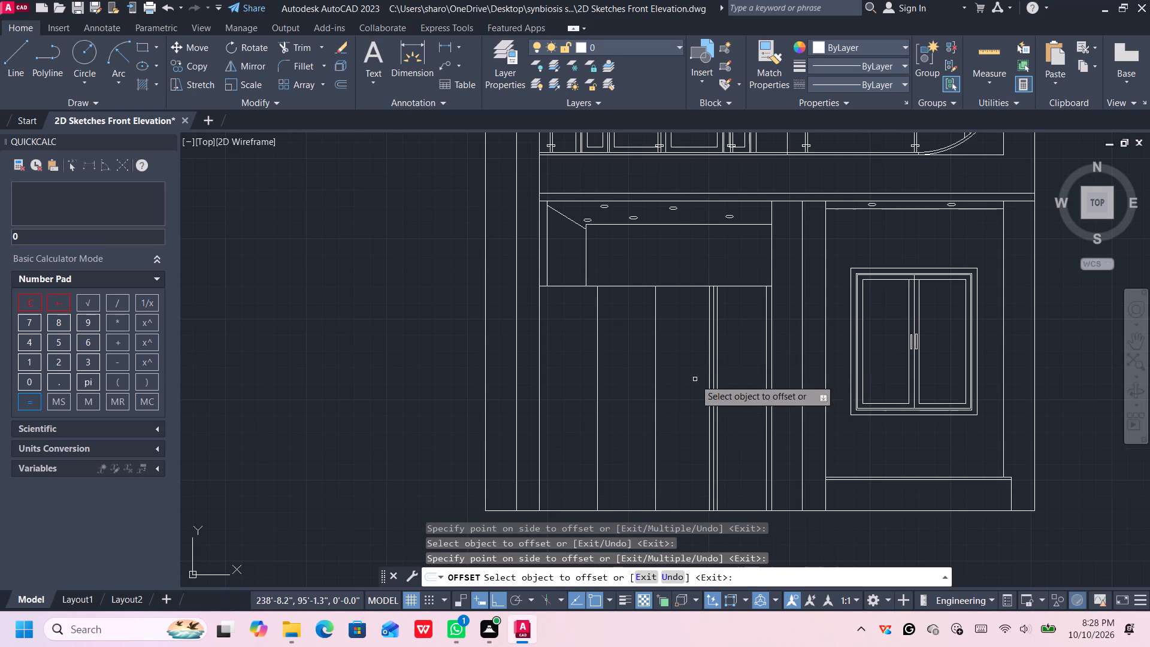
Offset the bay's middle and left quarter division lines 3" to both sides.
{"action": "left_click", "coordinate": [656, 381]}
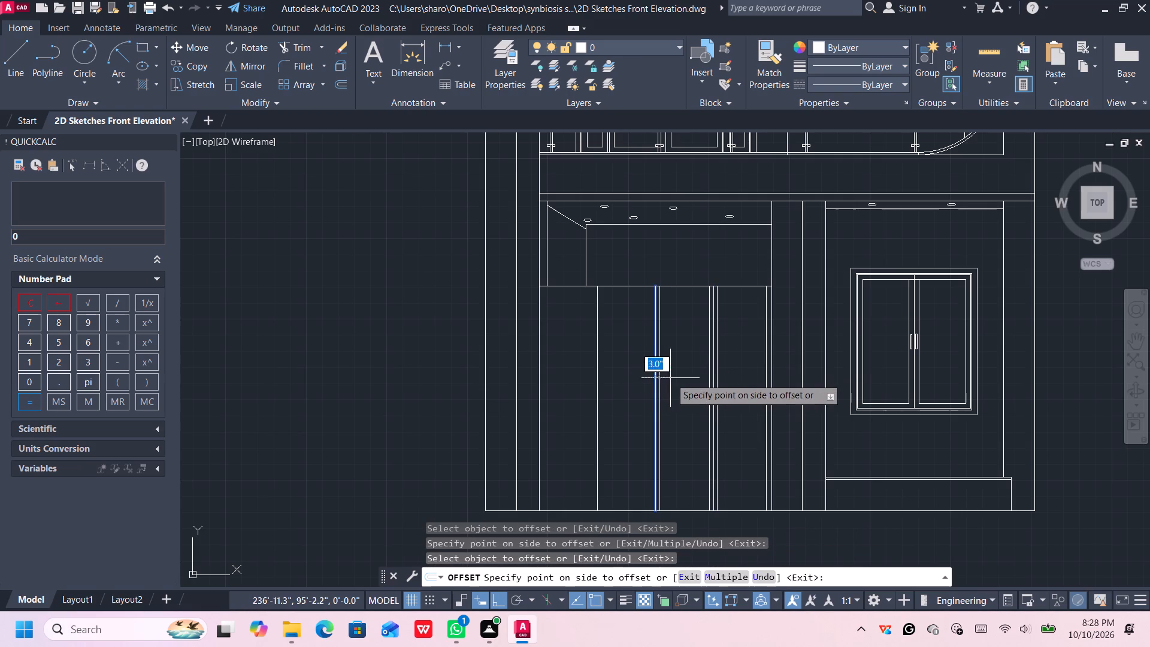
{"action": "left_click", "coordinate": [671, 378]}
{"action": "left_click", "coordinate": [655, 378]}
{"action": "left_click", "coordinate": [631, 382]}
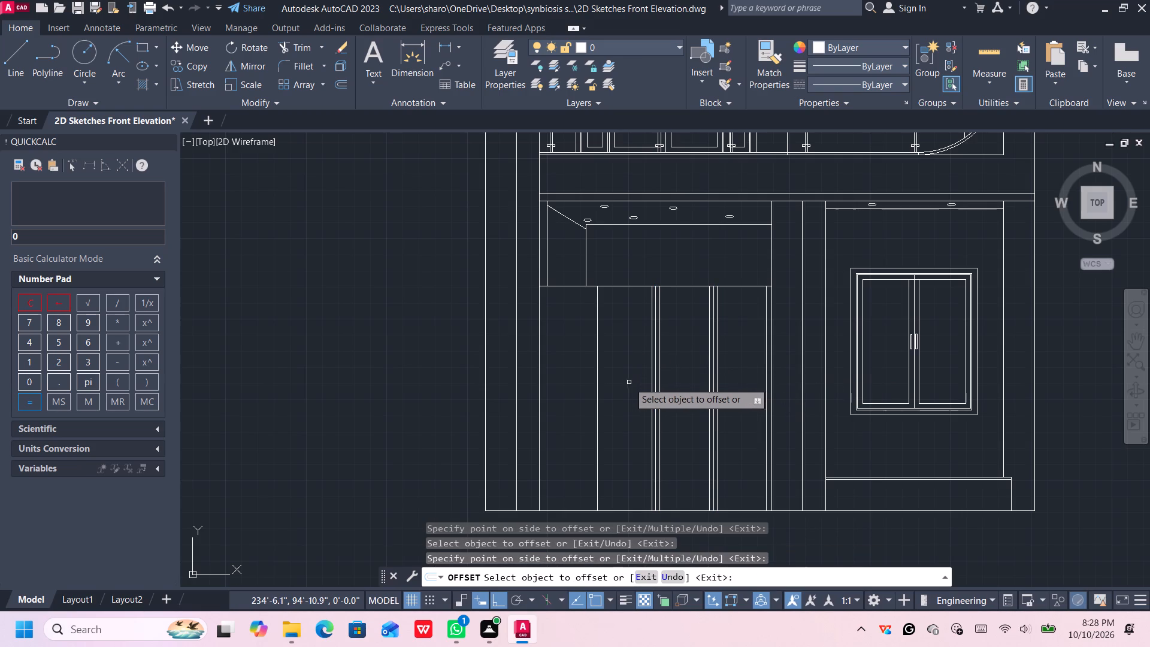
{"action": "left_click", "coordinate": [596, 383]}
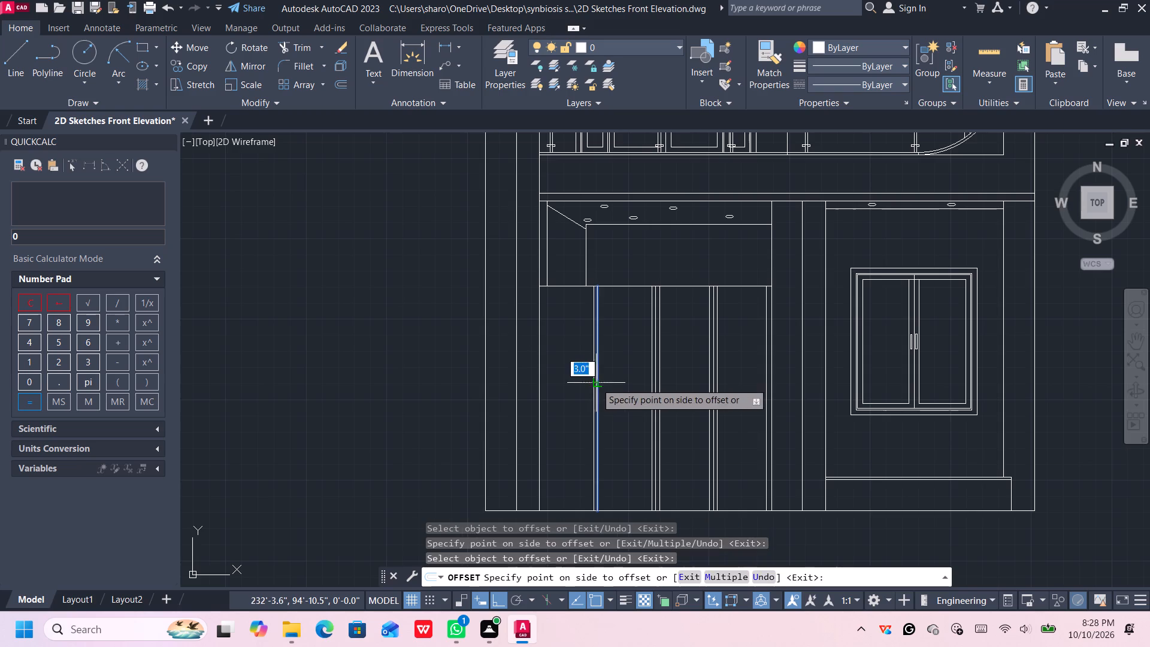
{"action": "left_click", "coordinate": [612, 384]}
{"action": "left_click", "coordinate": [597, 387]}
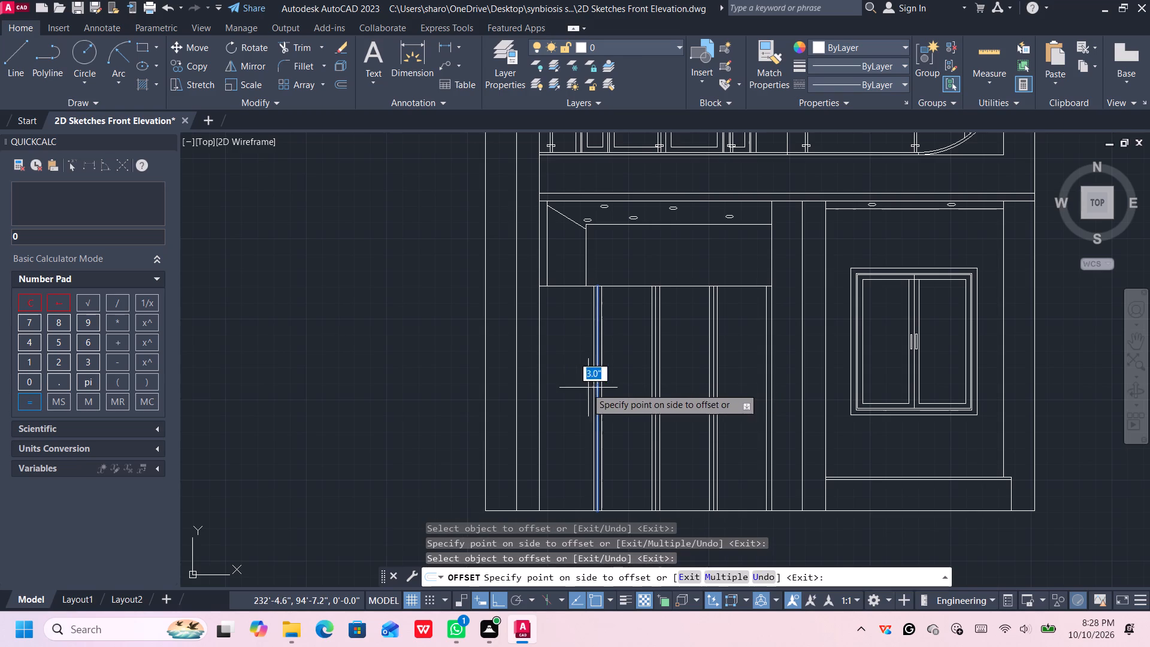
{"action": "left_click", "coordinate": [572, 386]}
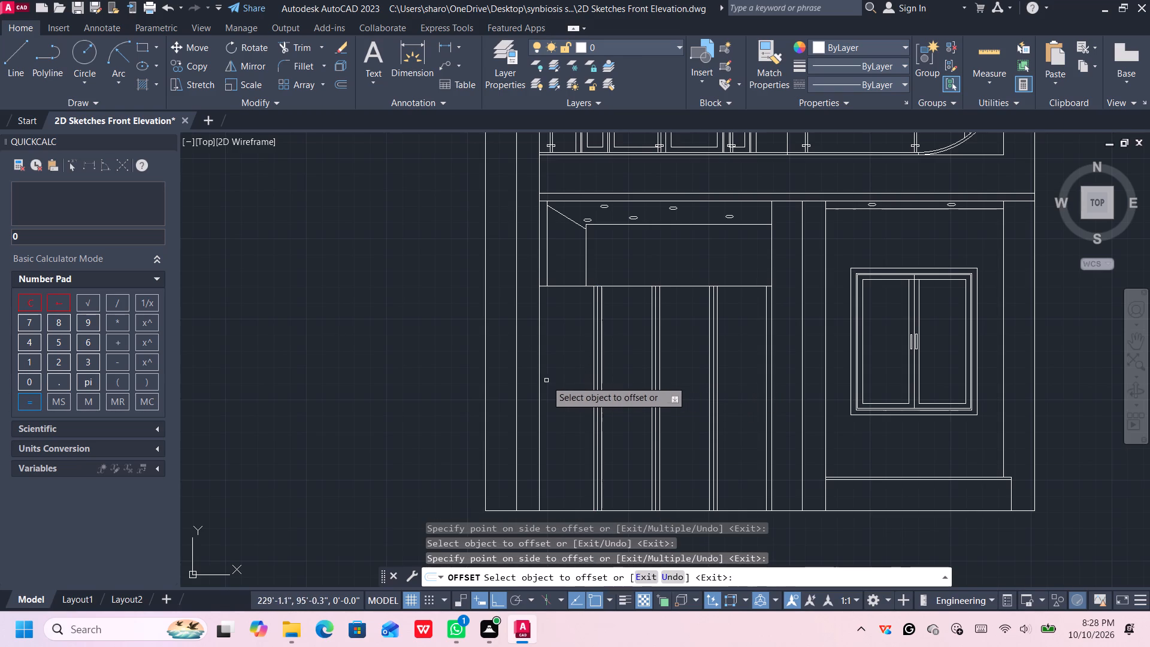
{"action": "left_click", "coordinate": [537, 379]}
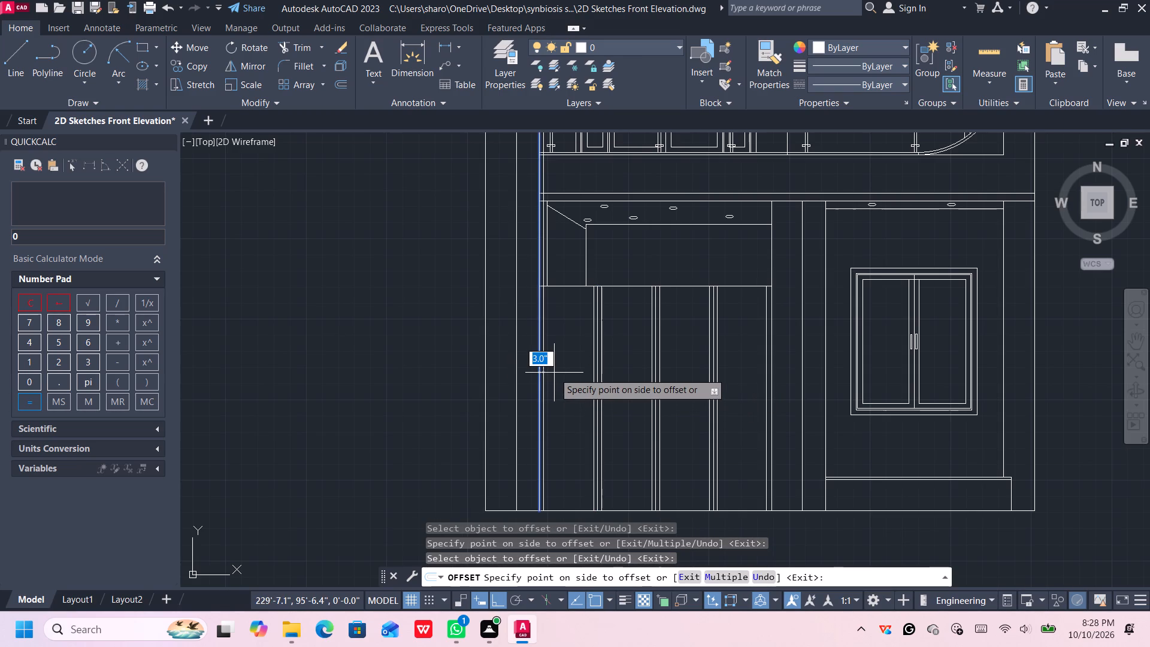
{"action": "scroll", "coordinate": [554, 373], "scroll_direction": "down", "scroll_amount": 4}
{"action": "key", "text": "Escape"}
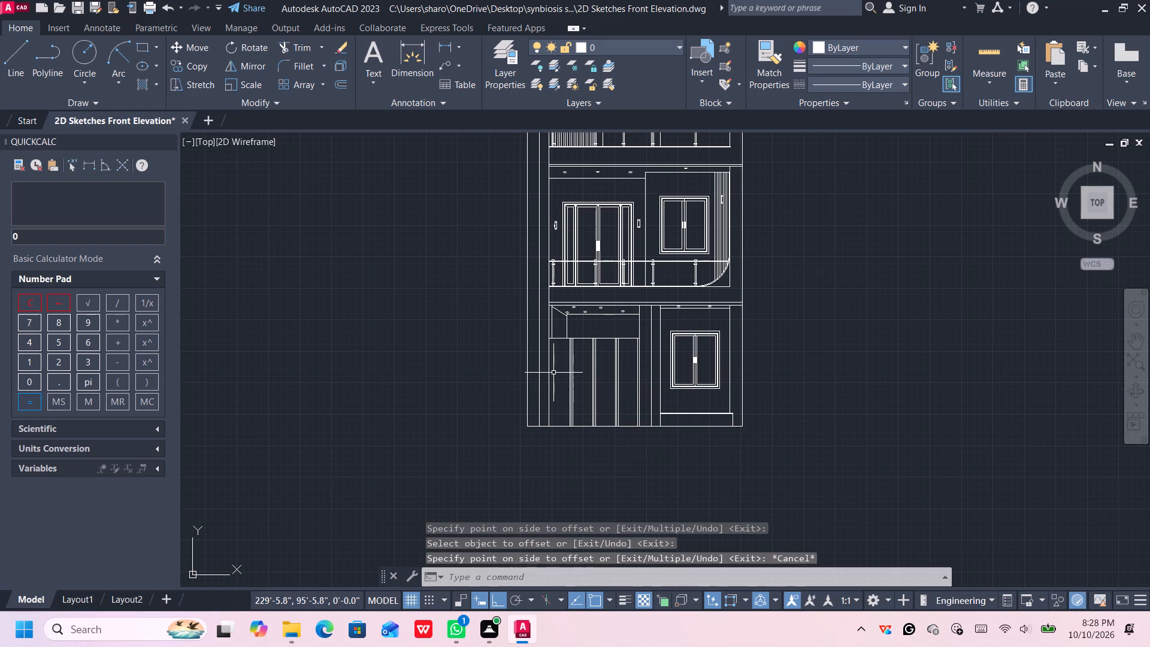
Draw a vertical line along the bay's left edge from the horizontal line below the panel down to the base line.
{"action": "scroll", "coordinate": [553, 373], "scroll_direction": "up", "scroll_amount": 3}
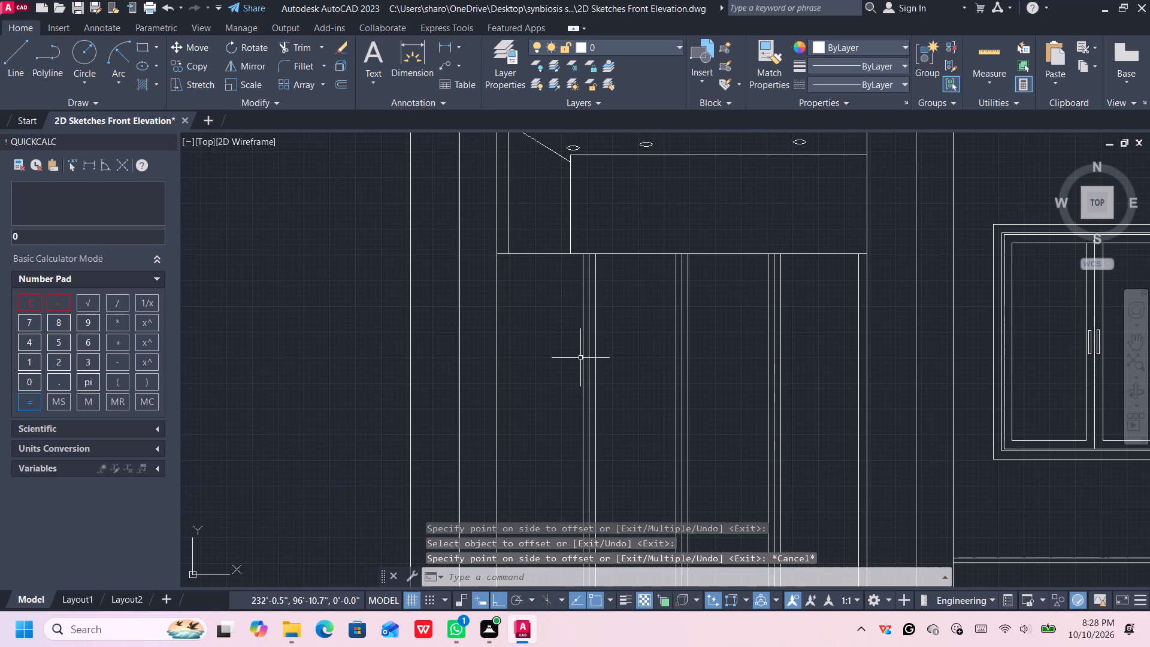
{"action": "key", "text": "l"}
{"action": "key", "text": "Return"}
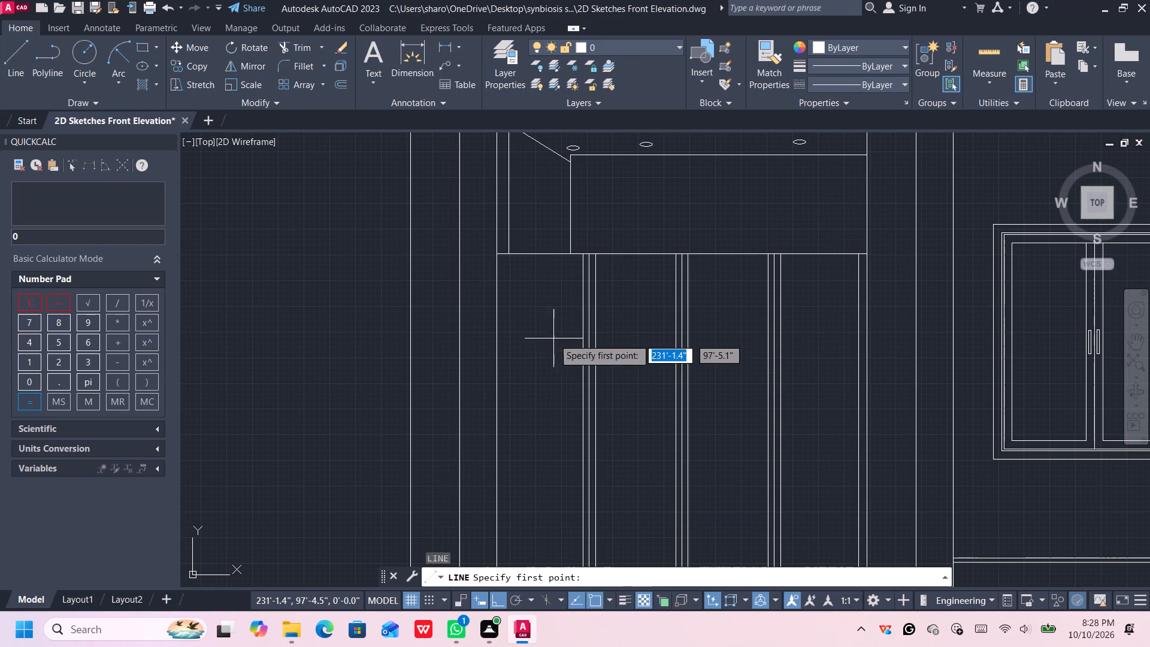
{"action": "left_click", "coordinate": [497, 259]}
{"action": "scroll", "coordinate": [513, 362], "scroll_direction": "down", "scroll_amount": 3}
{"action": "middle_click_drag", "start_coordinate": [513, 363], "coordinate": [513, 351]}
{"action": "scroll", "coordinate": [507, 413], "scroll_direction": "up", "scroll_amount": 1}
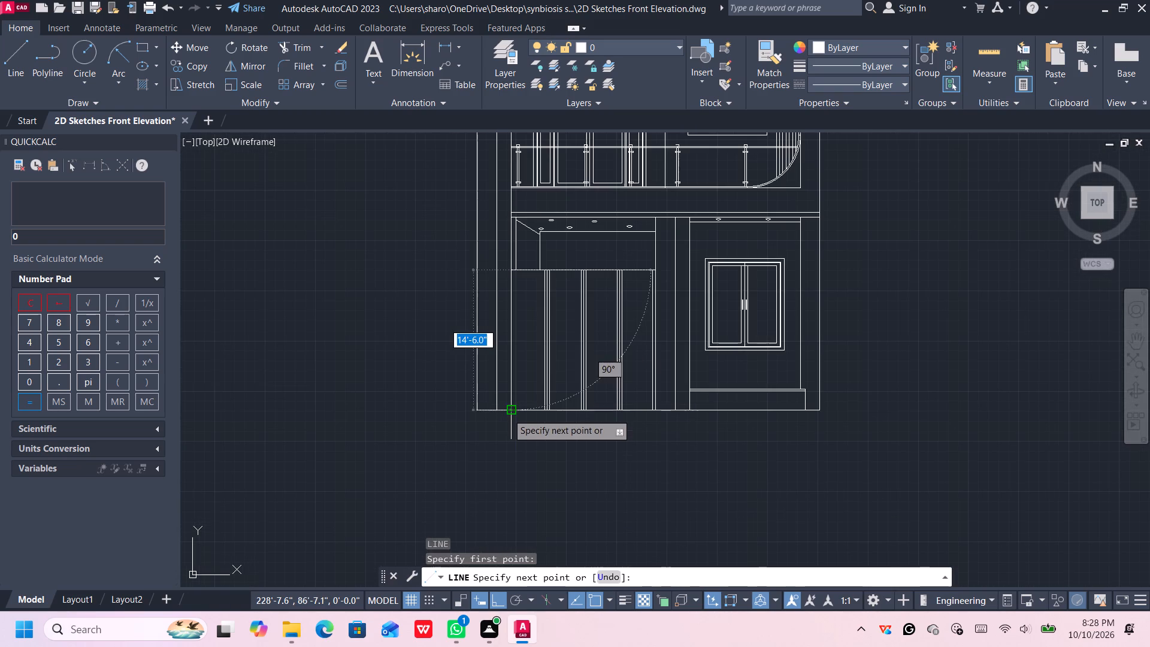
{"action": "left_click", "coordinate": [507, 412]}
{"action": "key", "text": "Return"}
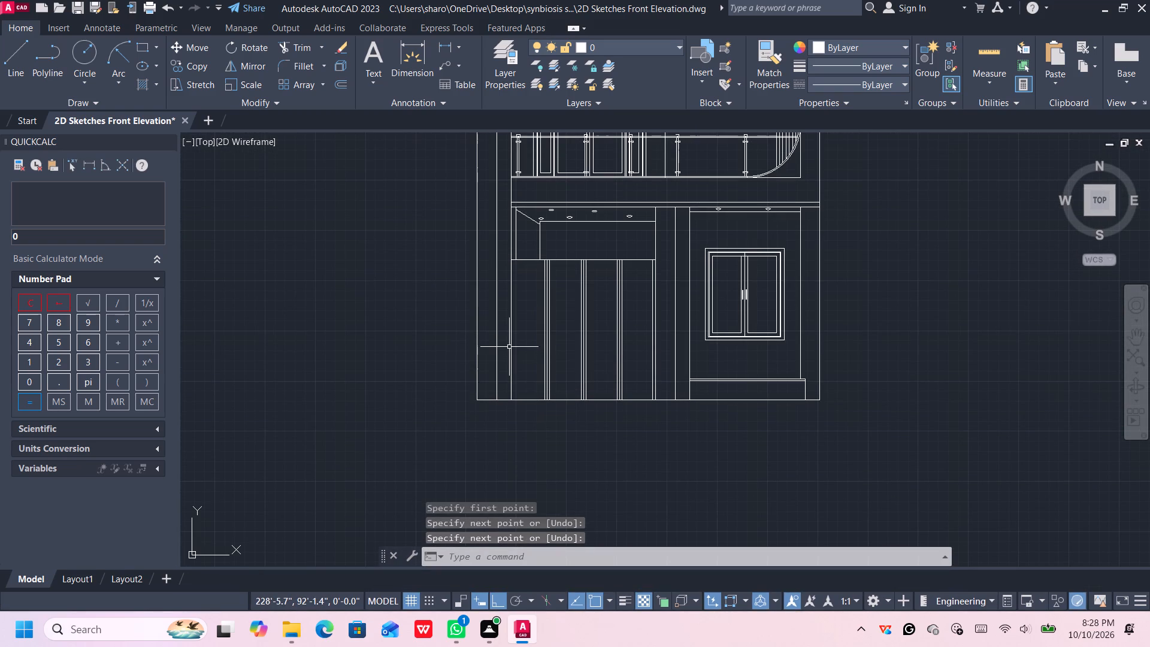
Move the new left-edge vertical line 4" inward into the bay.
{"action": "left_click", "coordinate": [512, 345]}
{"action": "left_click", "coordinate": [514, 327]}
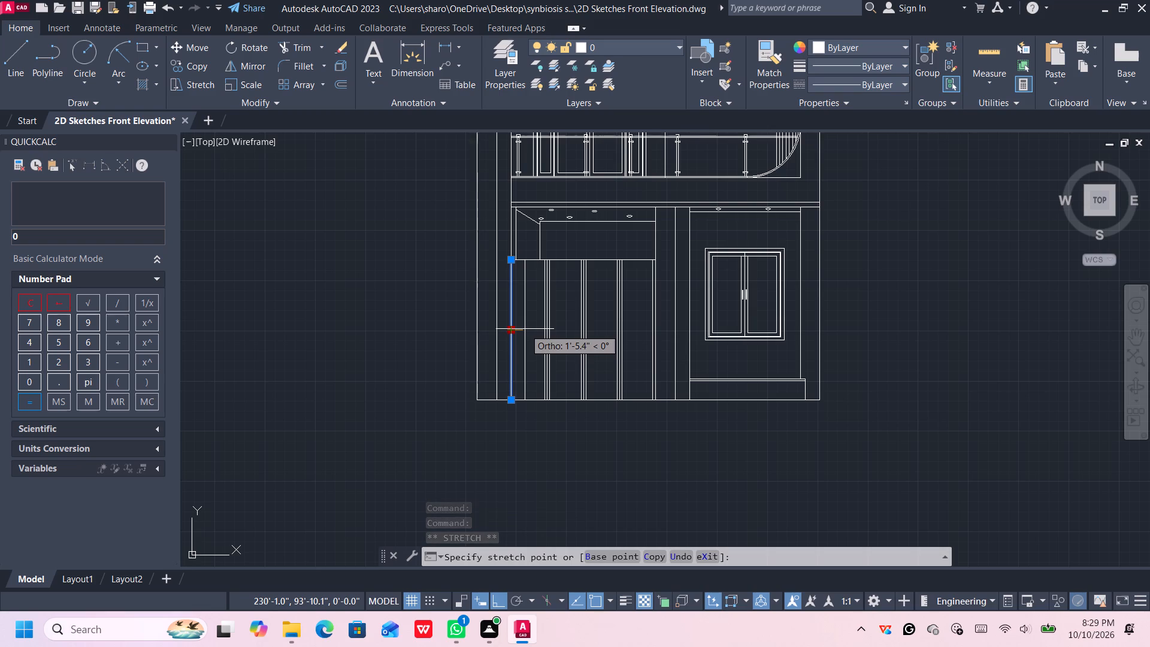
{"action": "key", "text": "4"}
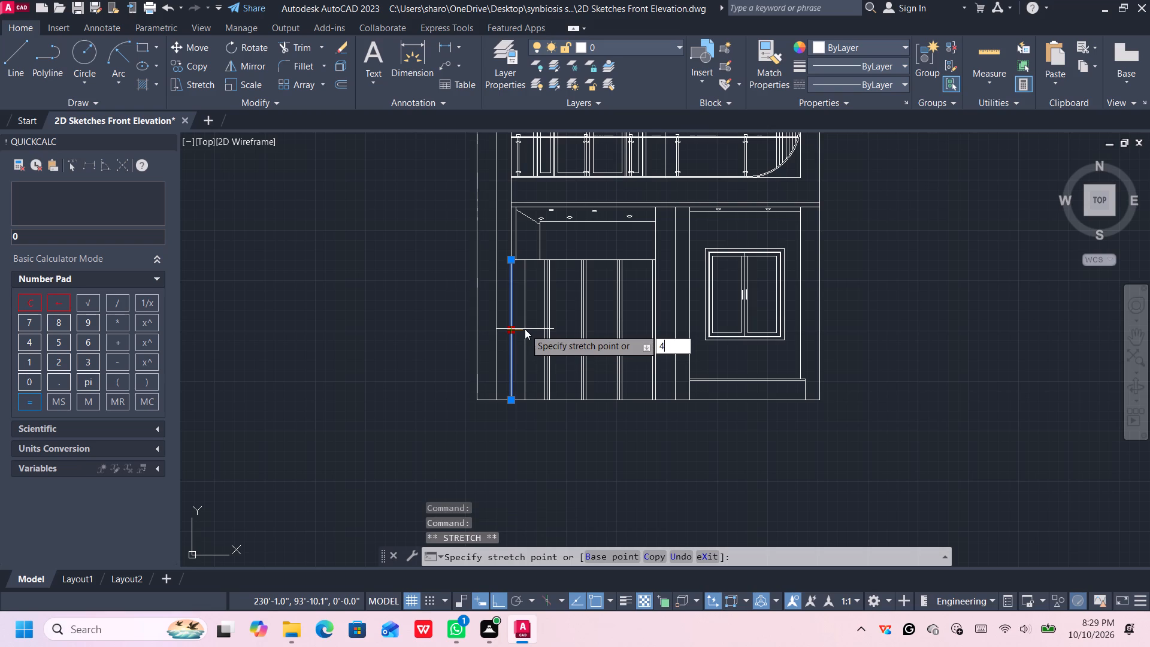
{"action": "key", "text": "shift+quotedbl"}
{"action": "key", "text": "Return"}
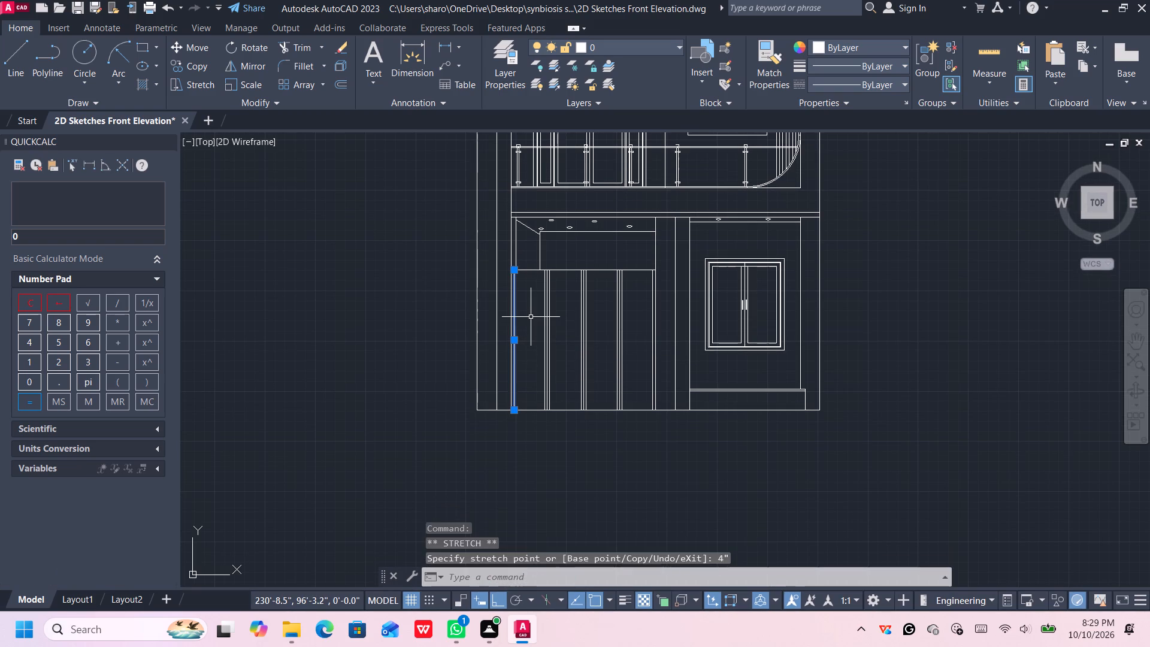
{"action": "key", "text": "Escape"}
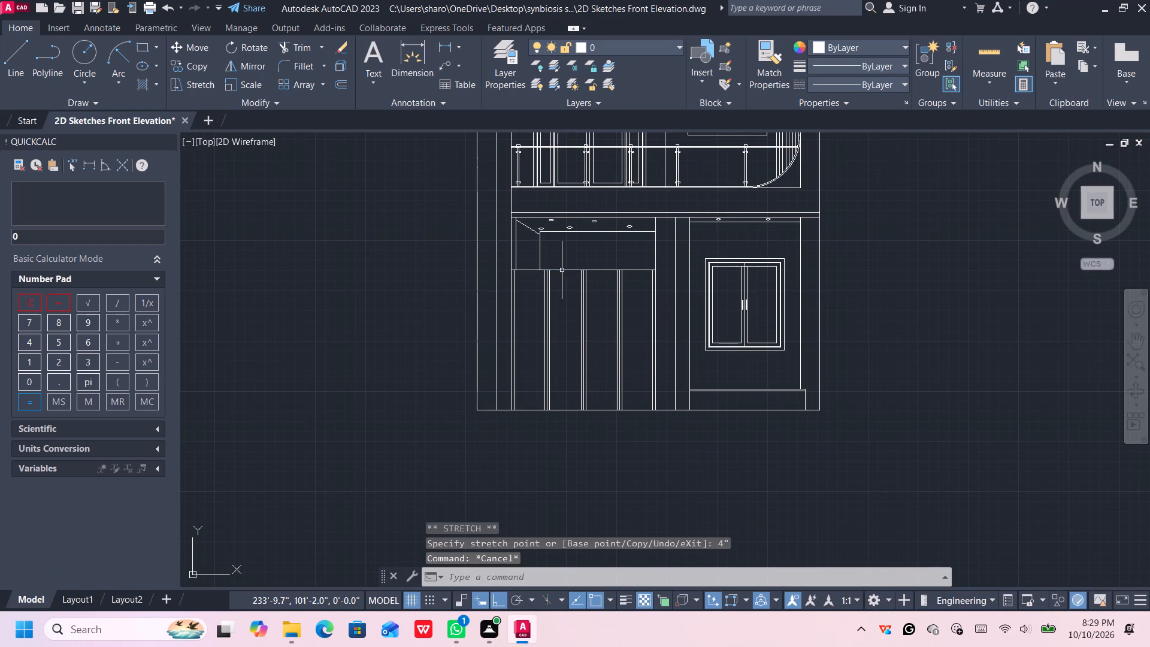
Offset the horizontal line below the recessed panel 3" downward and the building's base line 3" upward.
{"action": "left_click", "coordinate": [562, 271]}
{"action": "key", "text": "o"}
{"action": "key", "text": "Return"}
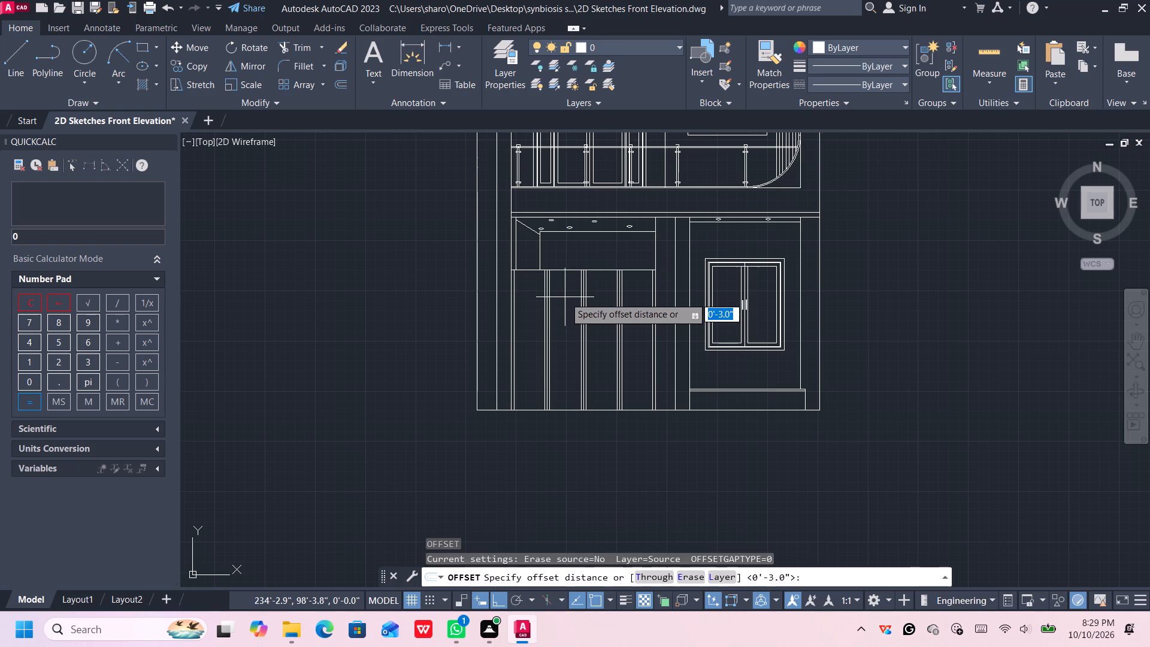
{"action": "scroll", "coordinate": [591, 267], "scroll_direction": "up", "scroll_amount": 1}
{"action": "left_click", "coordinate": [593, 272]}
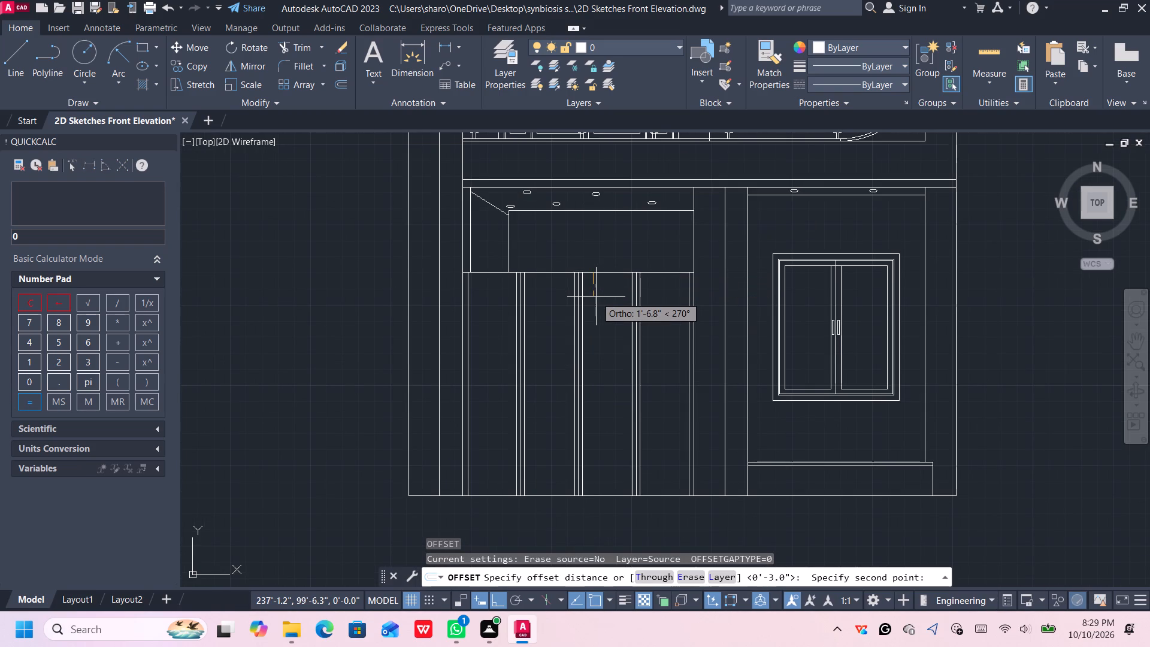
{"action": "type", "text": "3\""}
{"action": "key", "text": "Return"}
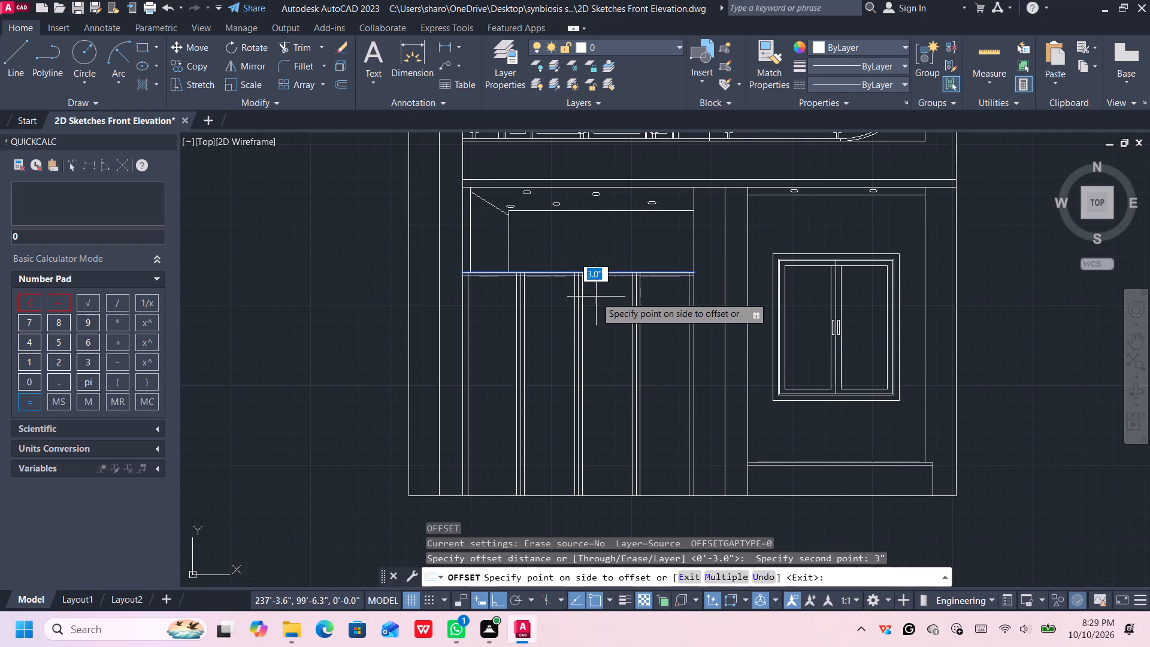
{"action": "left_click", "coordinate": [596, 297]}
{"action": "middle_click_drag", "start_coordinate": [604, 333], "coordinate": [597, 297]}
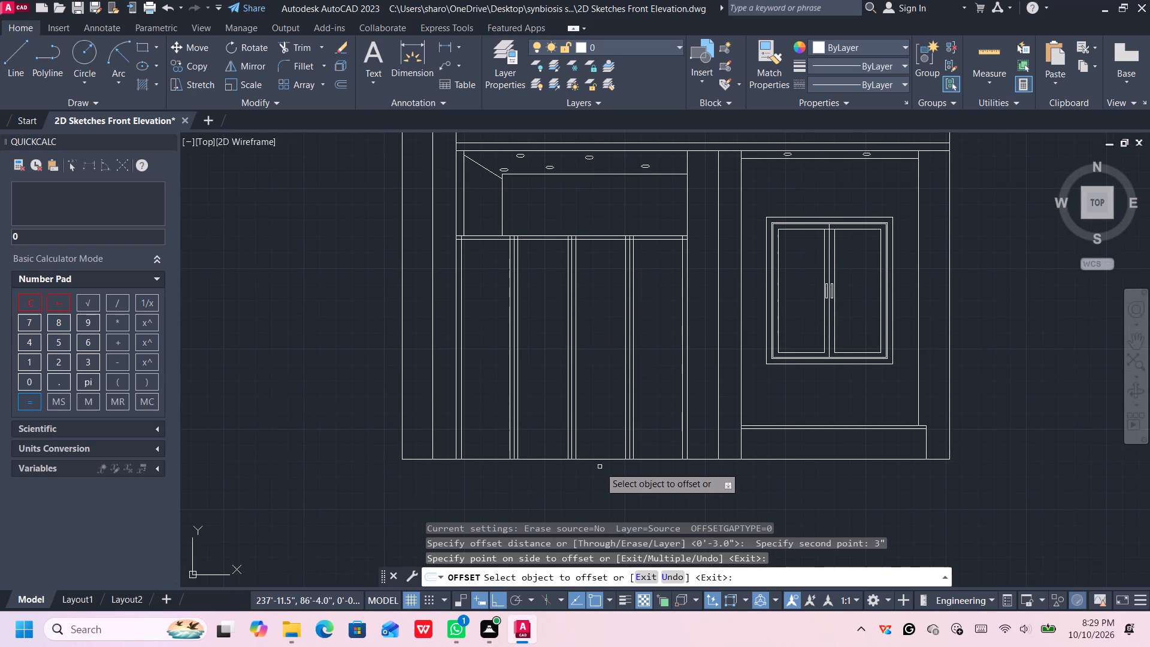
{"action": "left_click", "coordinate": [600, 461]}
{"action": "left_click", "coordinate": [600, 437]}
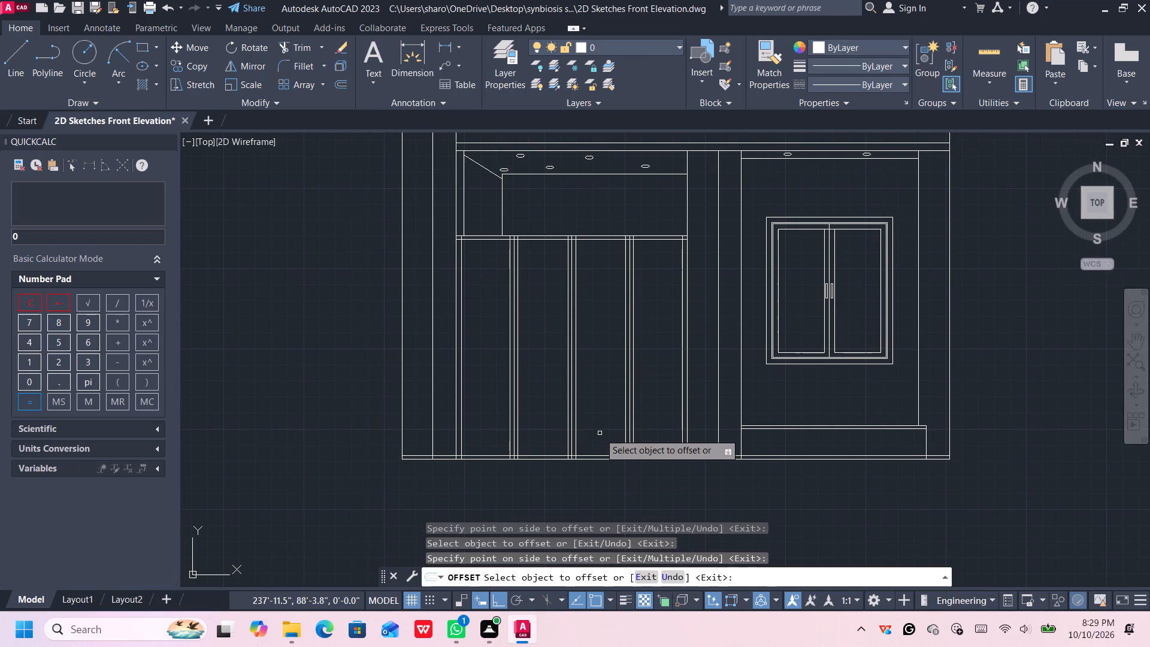
{"action": "key", "text": "Escape"}
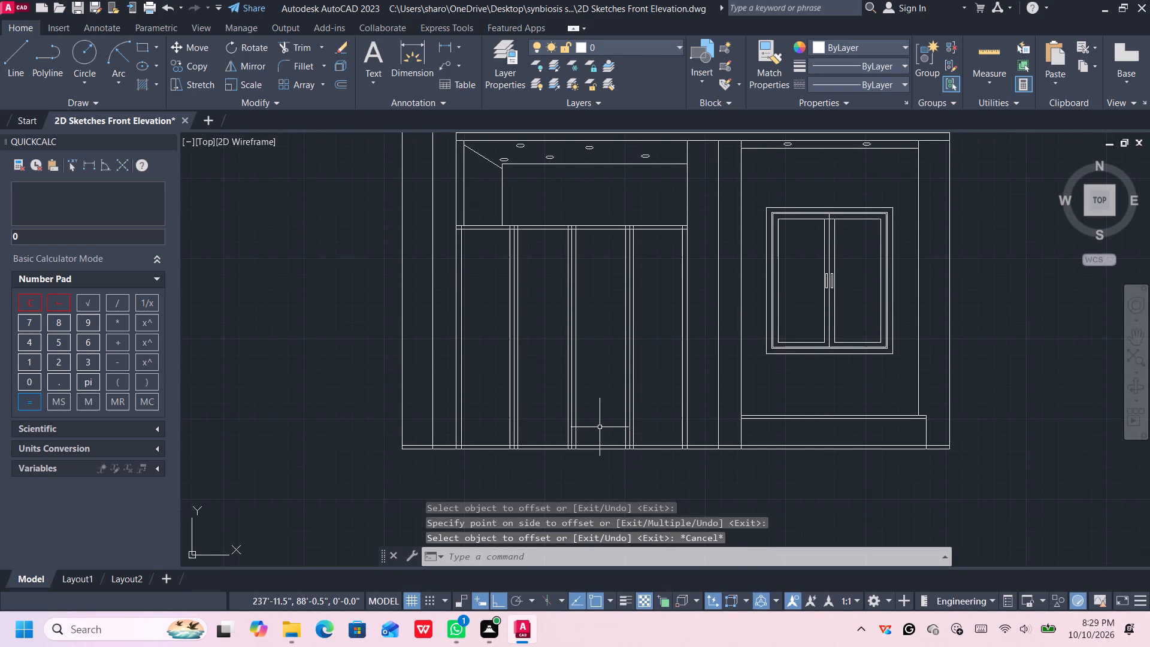
Trim the line 3" above the base so that it remains only within the ground-floor bay, removing its pieces on both sides.
{"action": "type", "text": "tr"}
{"action": "key", "text": "Return"}
{"action": "left_click", "coordinate": [418, 442]}
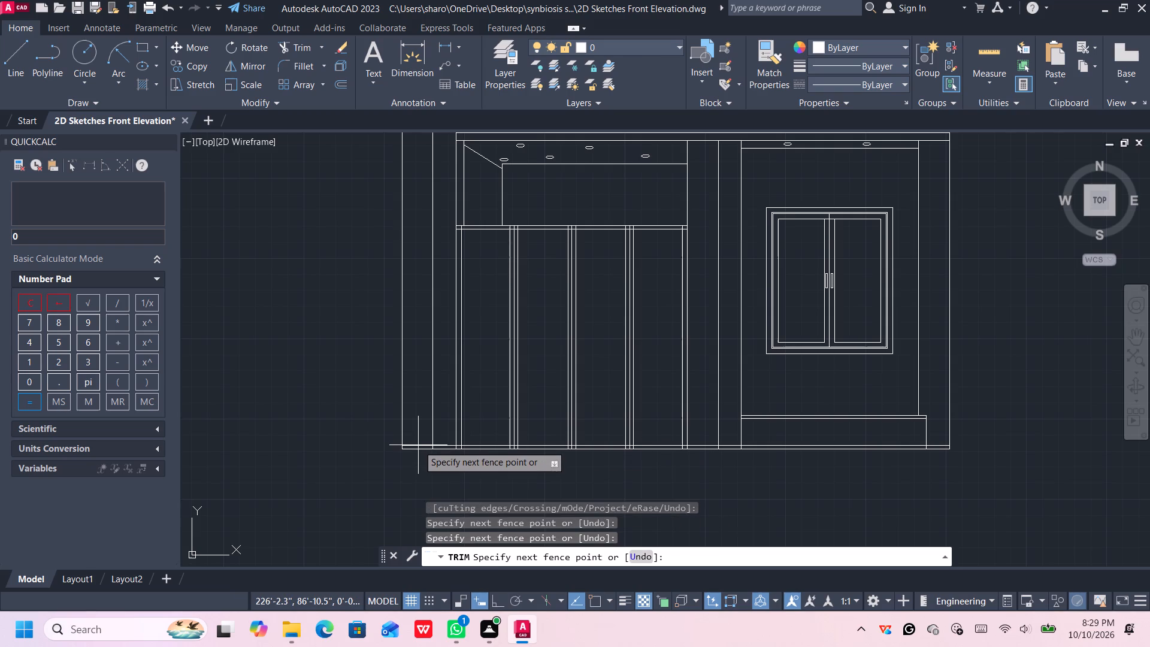
{"action": "left_click", "coordinate": [418, 446]}
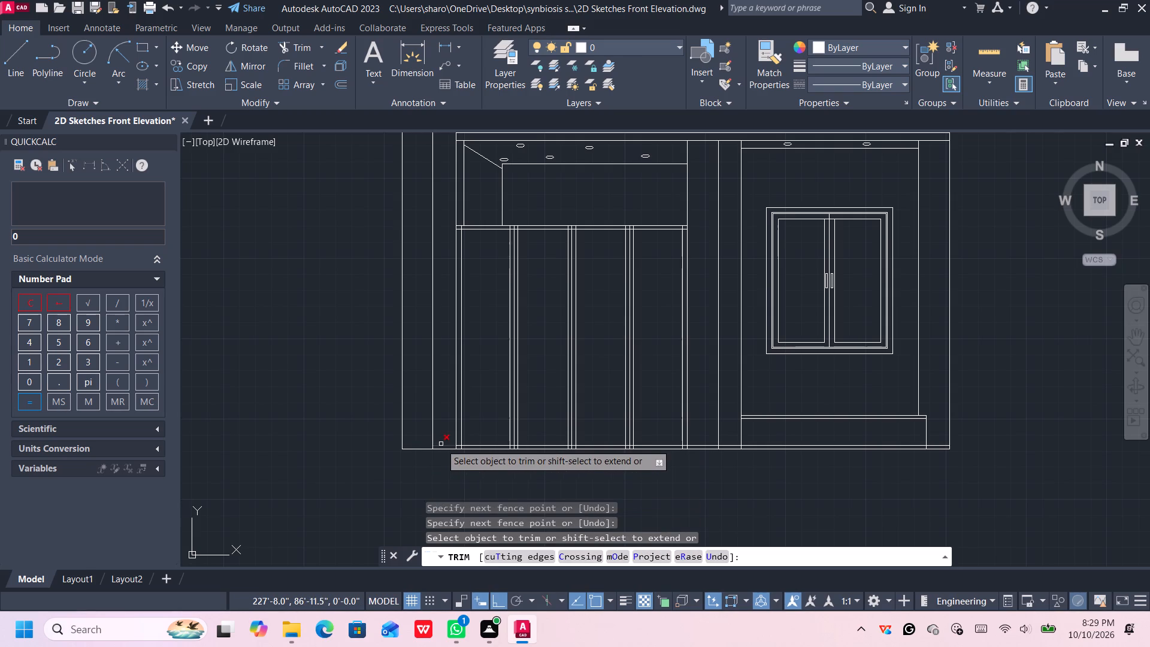
{"action": "left_click", "coordinate": [441, 444]}
{"action": "scroll", "coordinate": [444, 443], "scroll_direction": "up", "scroll_amount": 1}
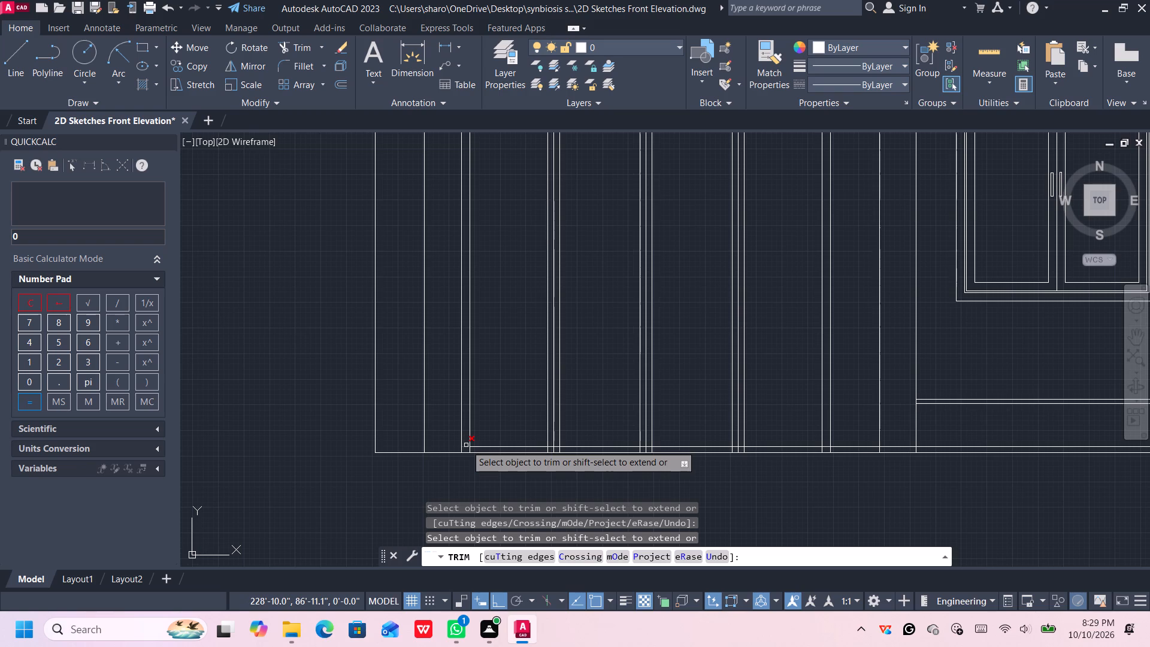
{"action": "left_click", "coordinate": [466, 445]}
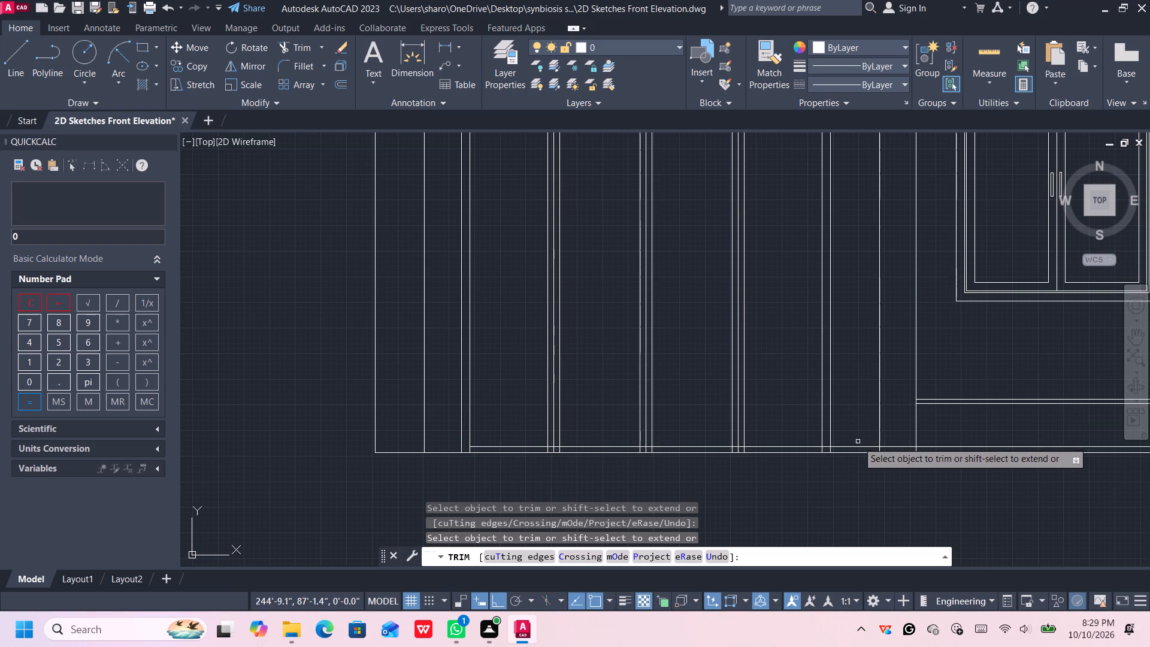
{"action": "scroll", "coordinate": [855, 417], "scroll_direction": "down", "scroll_amount": 1}
{"action": "middle_click", "coordinate": [855, 417]}
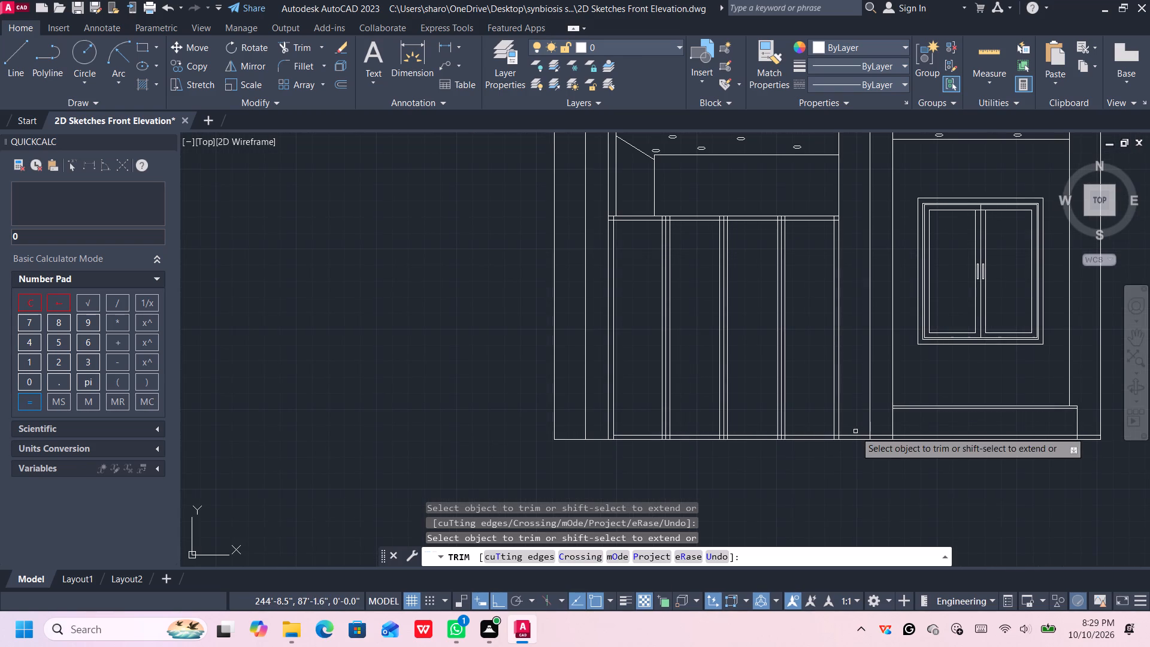
{"action": "left_click", "coordinate": [855, 435]}
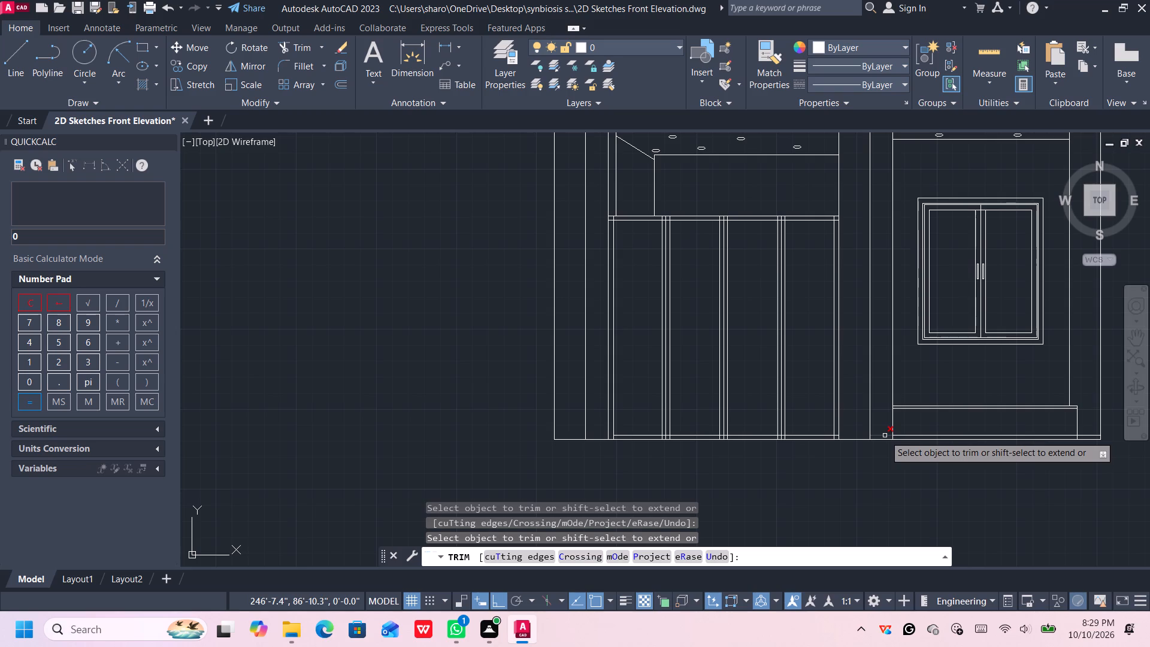
{"action": "left_click", "coordinate": [885, 436]}
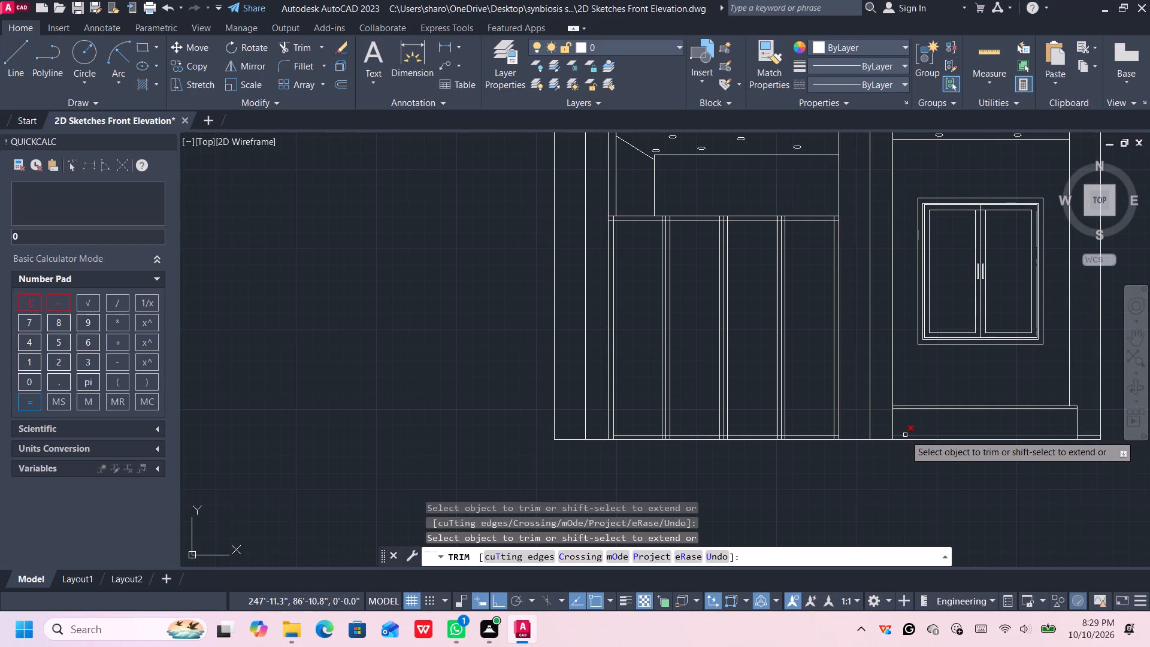
{"action": "left_click", "coordinate": [905, 435]}
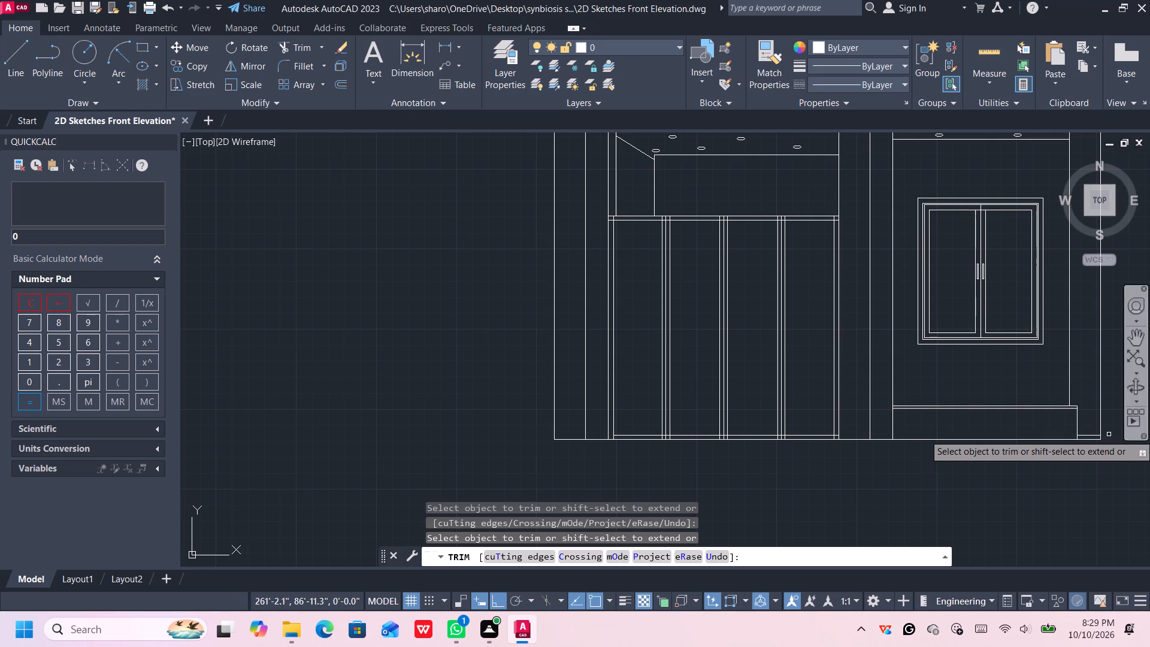
{"action": "left_click", "coordinate": [1089, 434]}
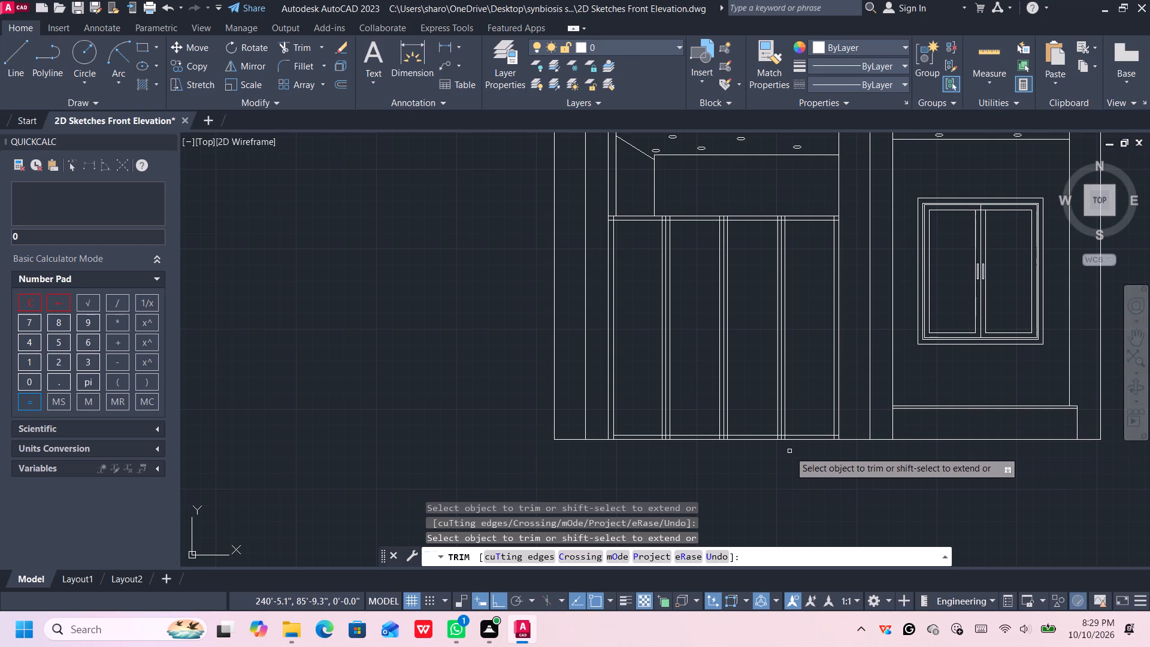
Trim the leftmost division's left line below the line 3" above the base.
{"action": "middle_click_drag", "start_coordinate": [783, 454], "coordinate": [777, 482]}
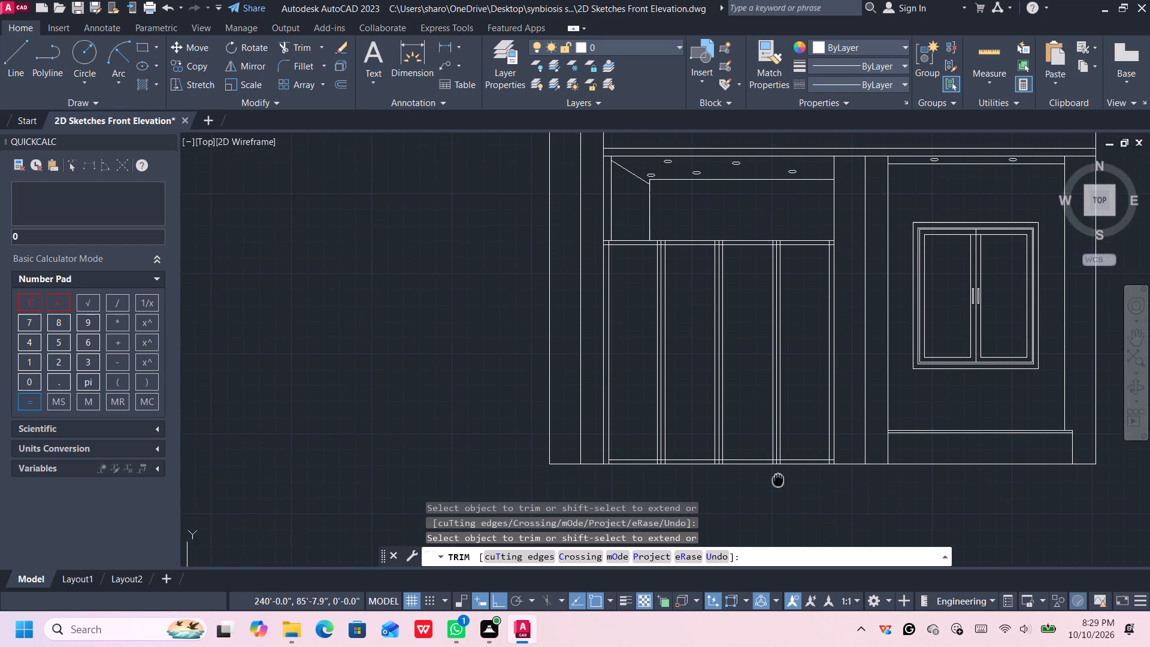
{"action": "middle_click_drag", "start_coordinate": [777, 482], "coordinate": [777, 484]}
{"action": "scroll", "coordinate": [783, 474], "scroll_direction": "up", "scroll_amount": 1}
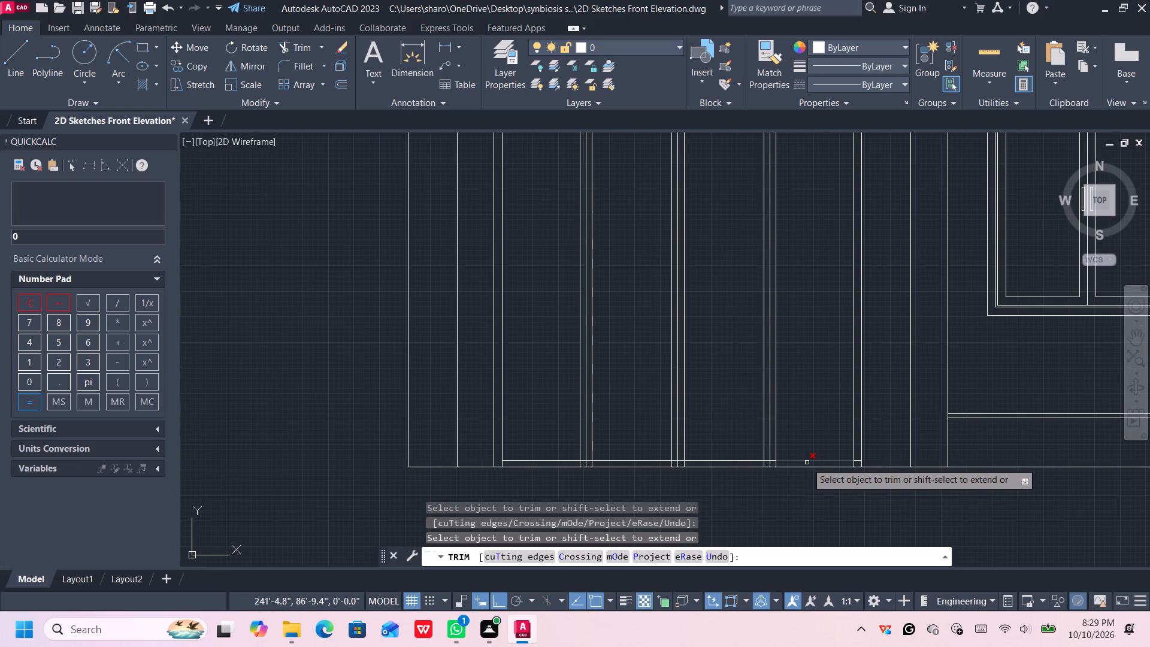
{"action": "scroll", "coordinate": [488, 456], "scroll_direction": "up", "scroll_amount": 1}
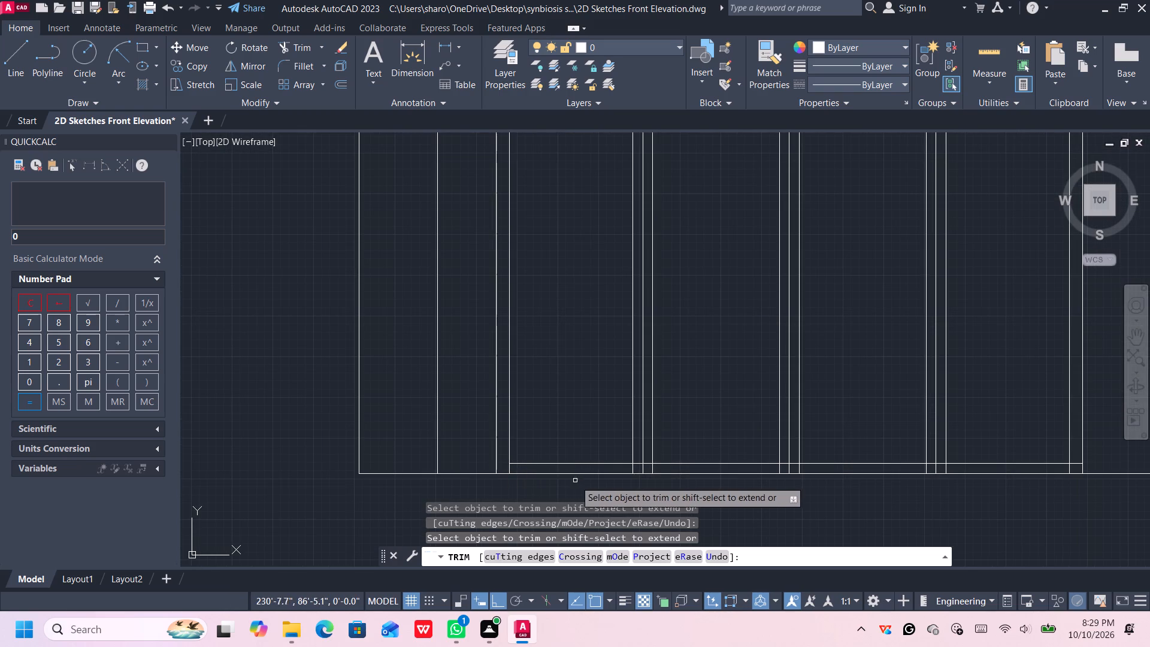
{"action": "left_click", "coordinate": [634, 468]}
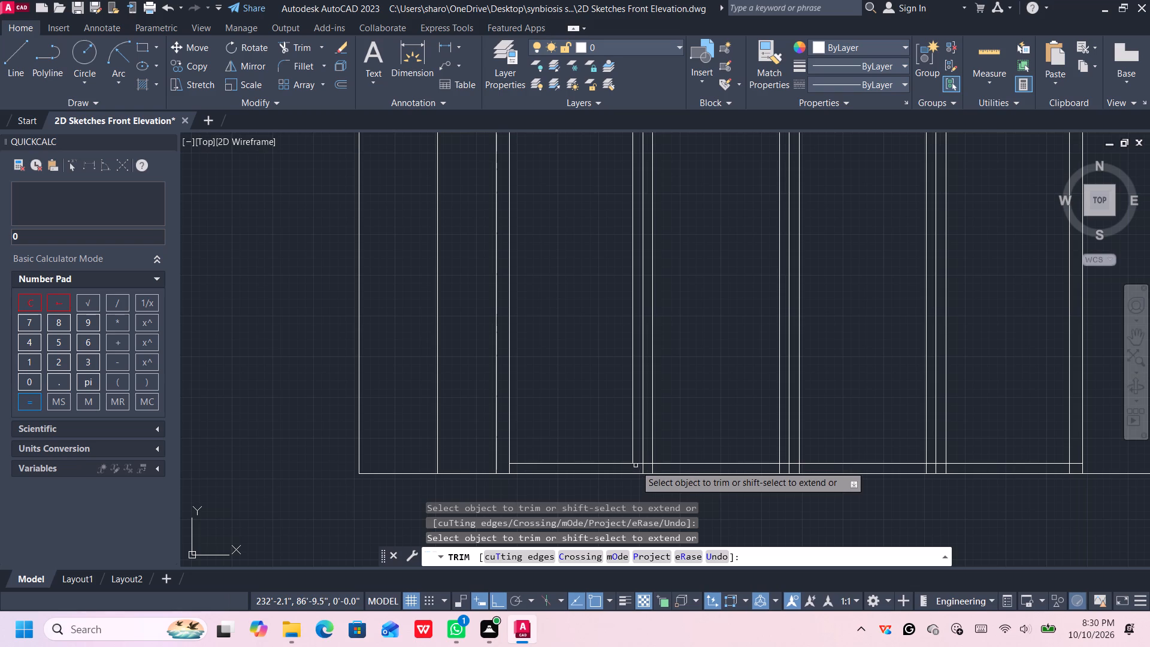
{"action": "left_click", "coordinate": [638, 464]}
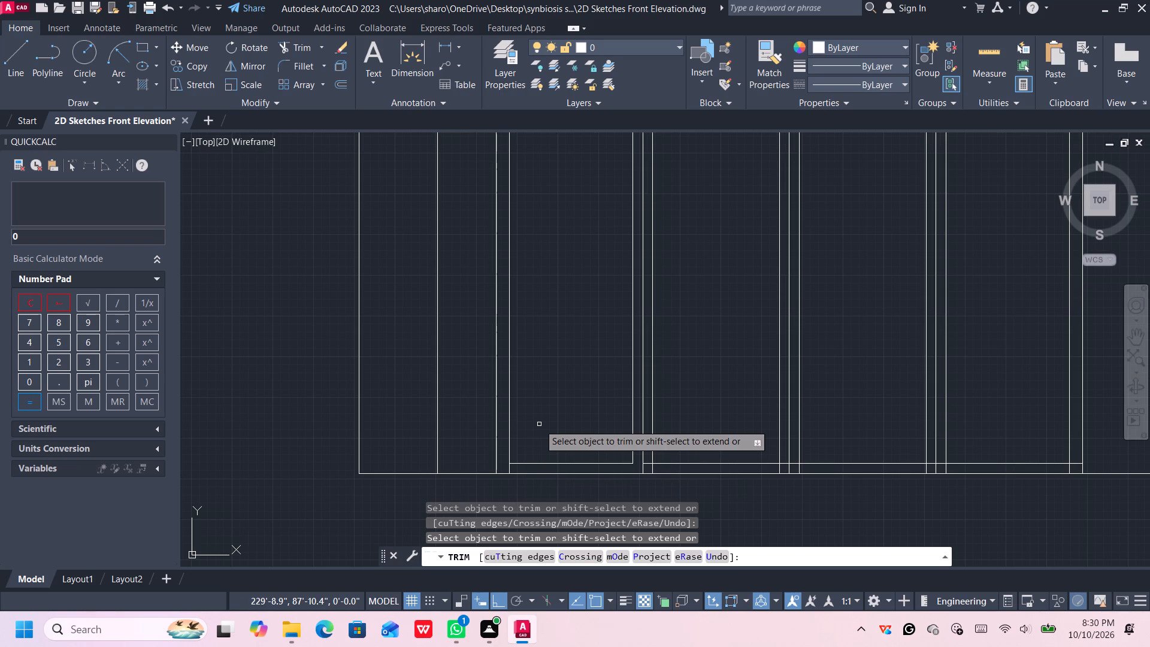
{"action": "key", "text": "ctrl+z"}
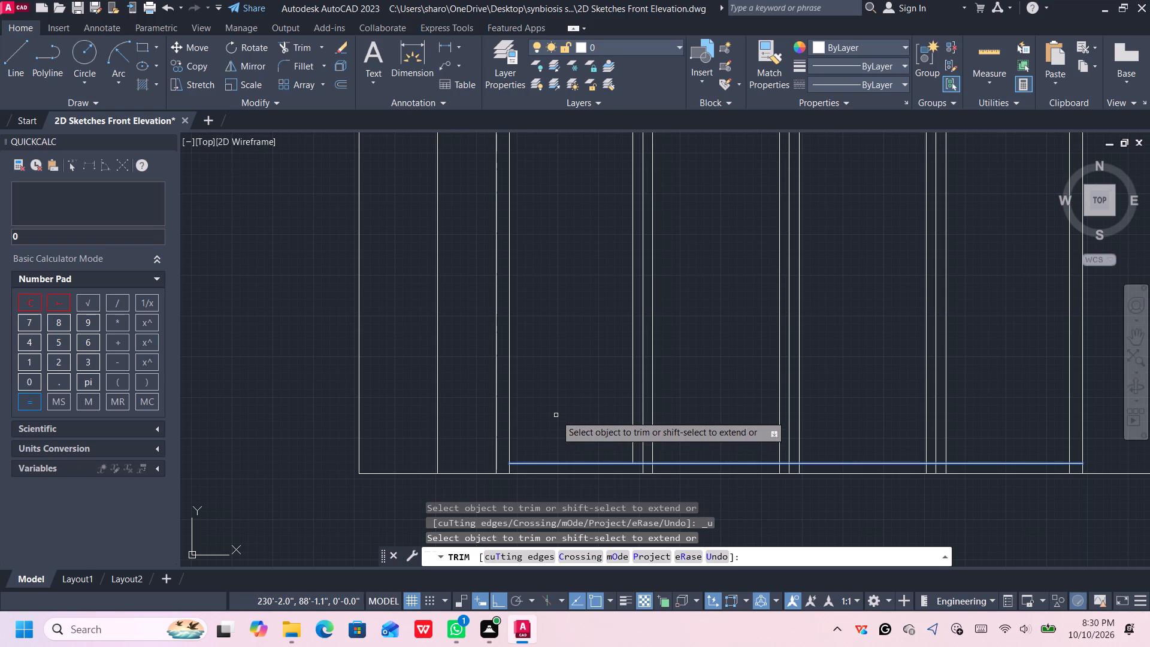
{"action": "key", "text": "Escape"}
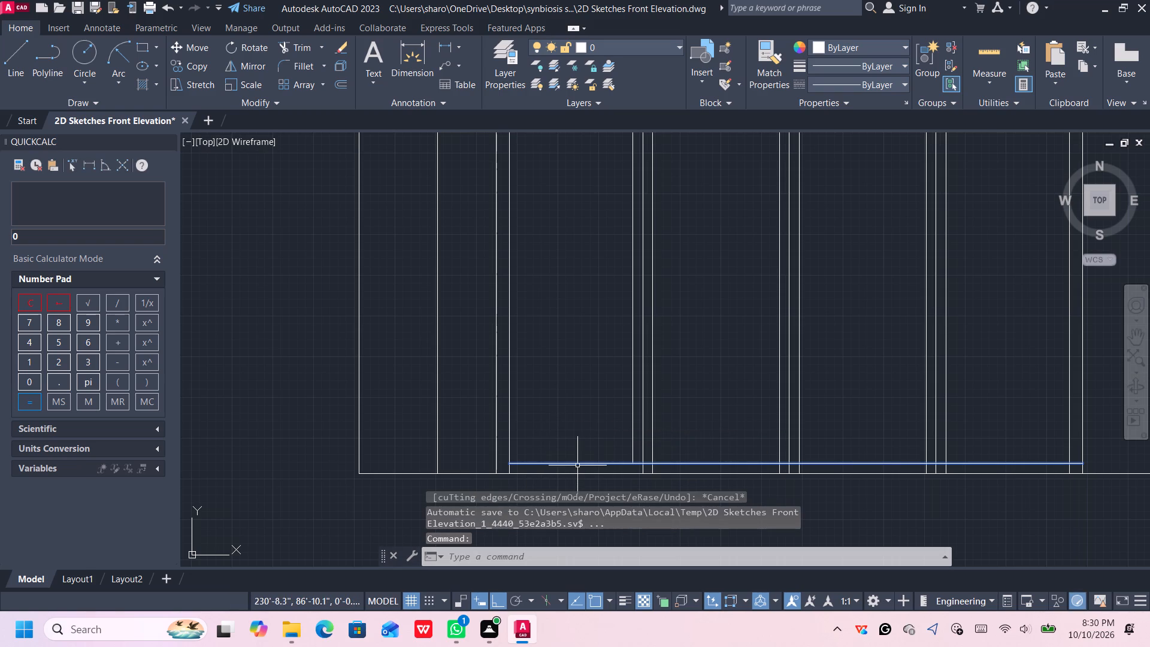
Offset the bay's bottom frame line, 3" above the base, 4" upward.
{"action": "left_click", "coordinate": [577, 462]}
{"action": "key", "text": "o"}
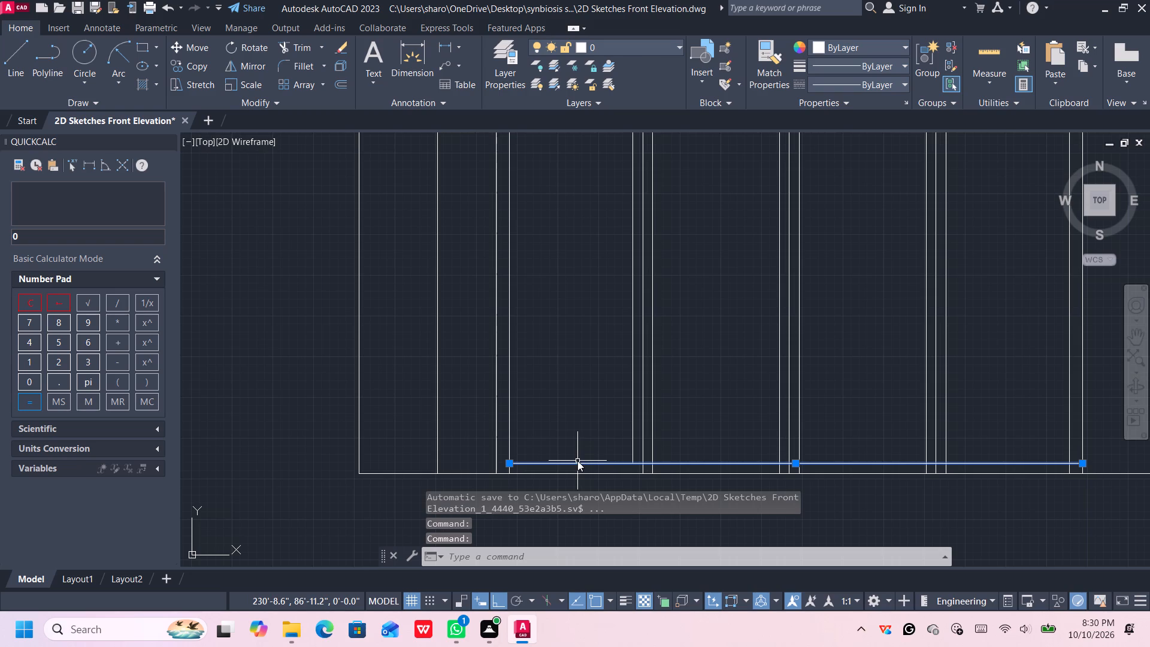
{"action": "key", "text": "Return"}
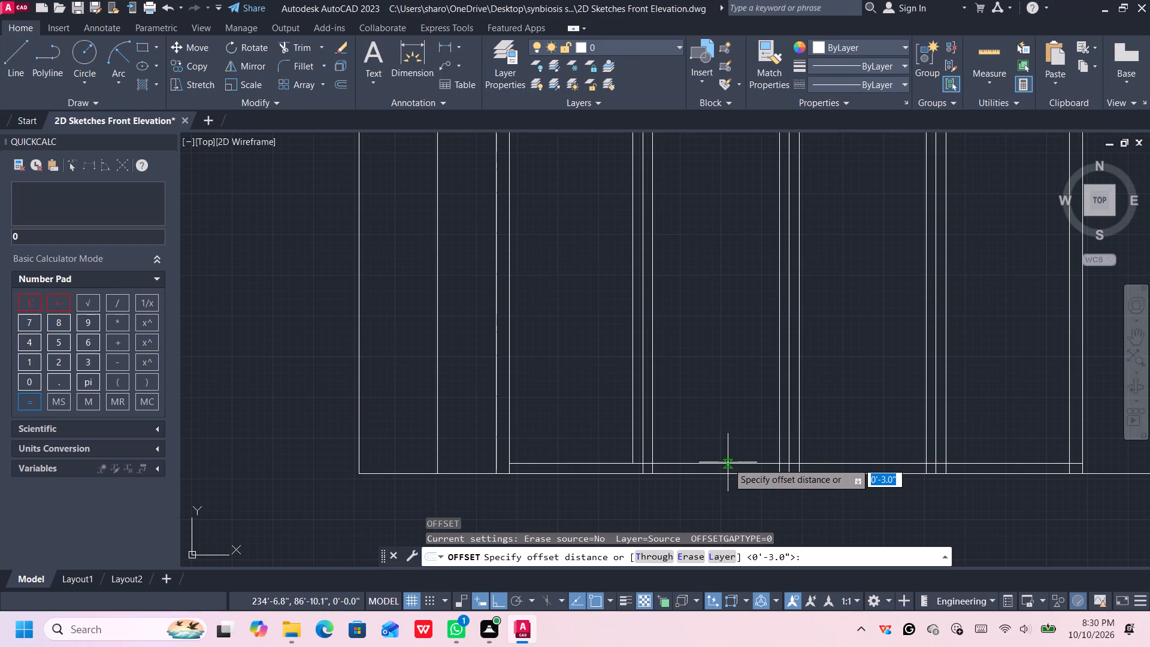
{"action": "left_click", "coordinate": [728, 463]}
{"action": "type", "text": "4\""}
{"action": "key", "text": "Return"}
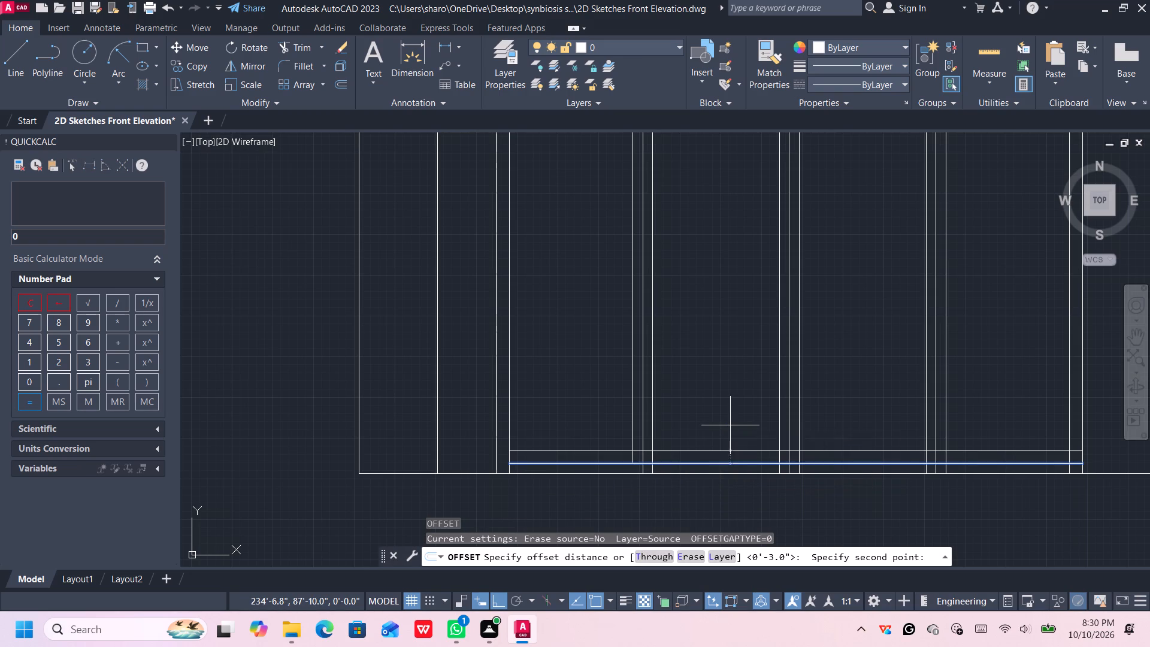
{"action": "left_click", "coordinate": [730, 425]}
{"action": "key", "text": "Escape"}
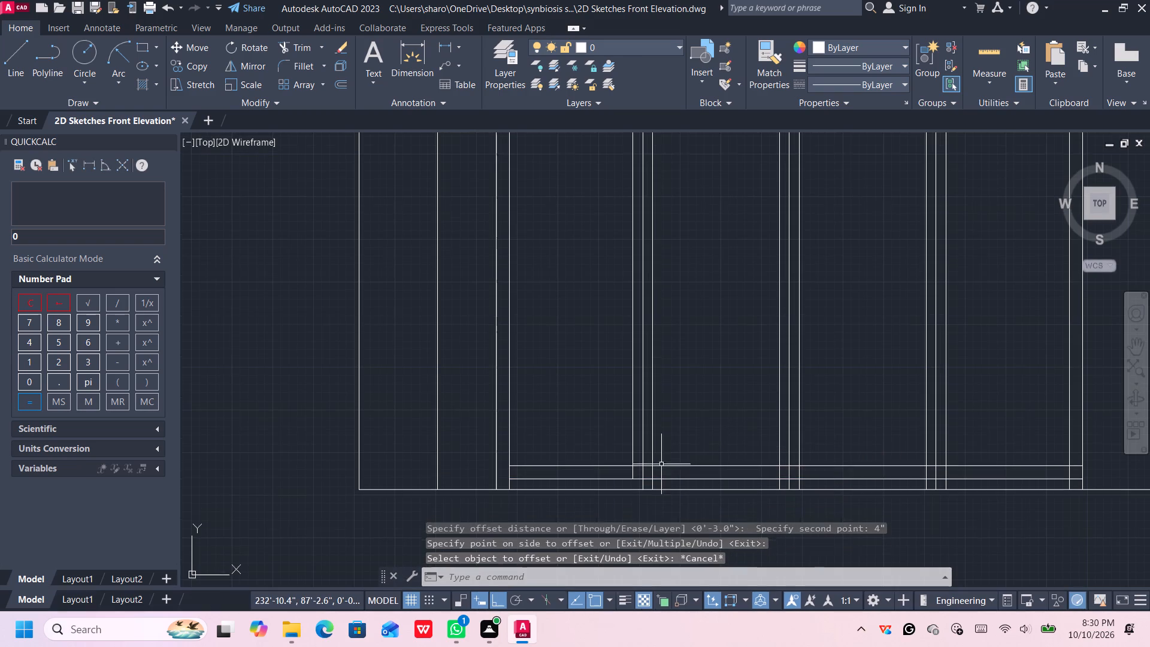
Trim the bay's lower-right inner corner, where the new 4" offset line and the right inner frame line cross.
{"action": "type", "text": "tr"}
{"action": "key", "text": "Return"}
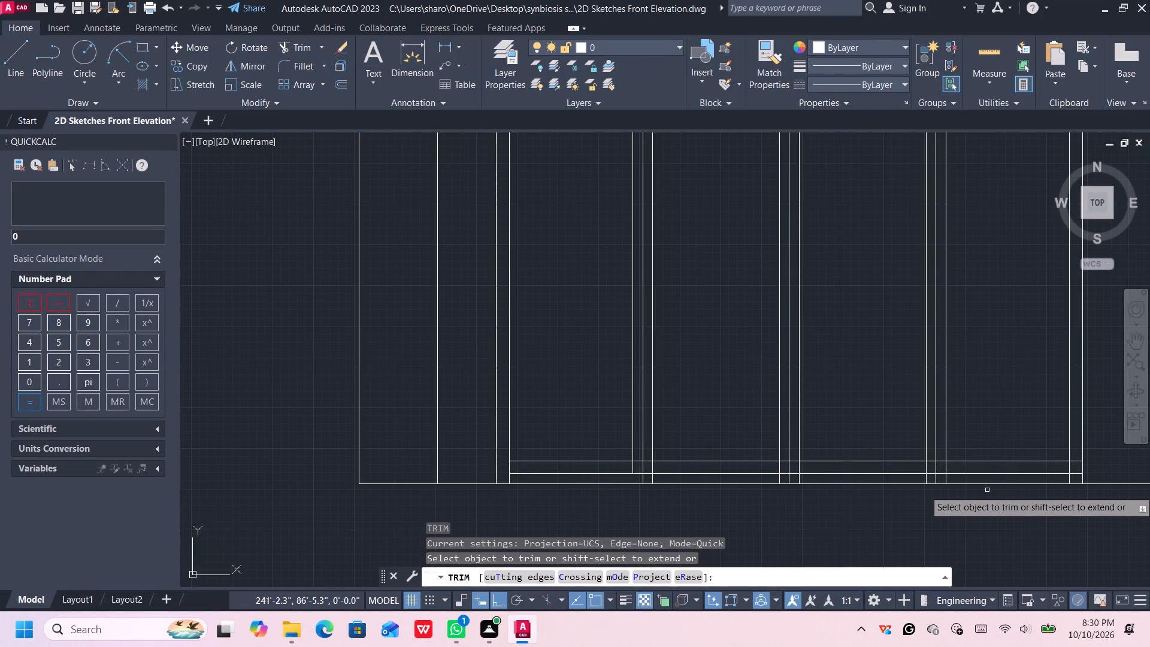
{"action": "left_click", "coordinate": [1076, 459]}
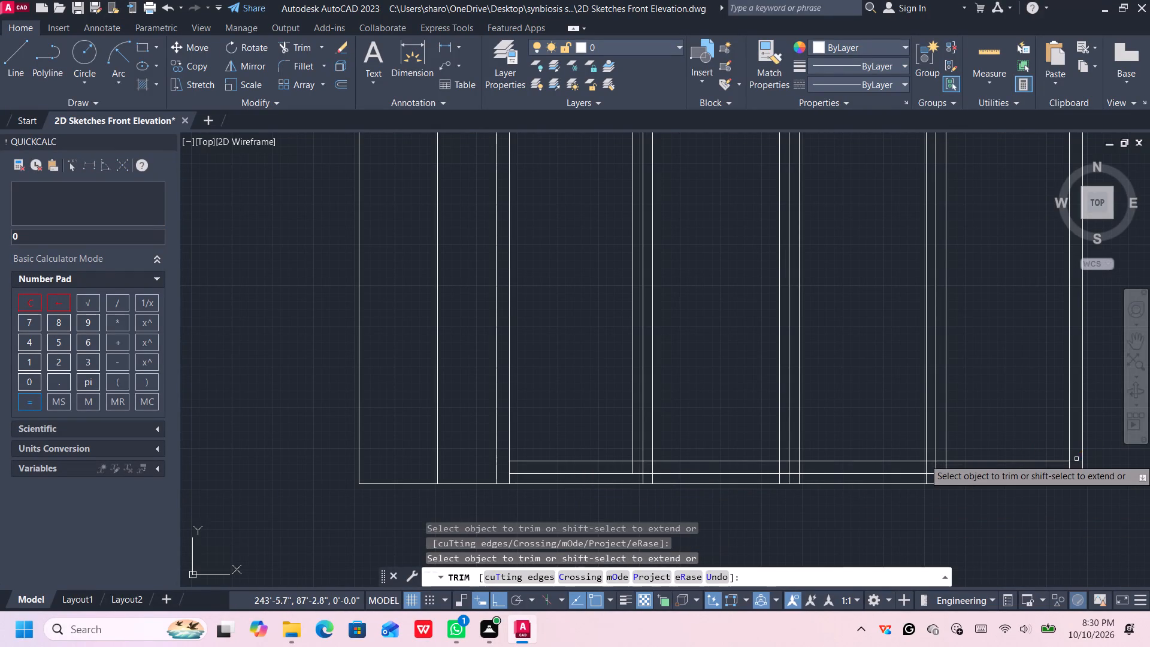
{"action": "left_click", "coordinate": [1069, 467]}
{"action": "middle_click_drag", "start_coordinate": [1065, 465], "coordinate": [1012, 440]}
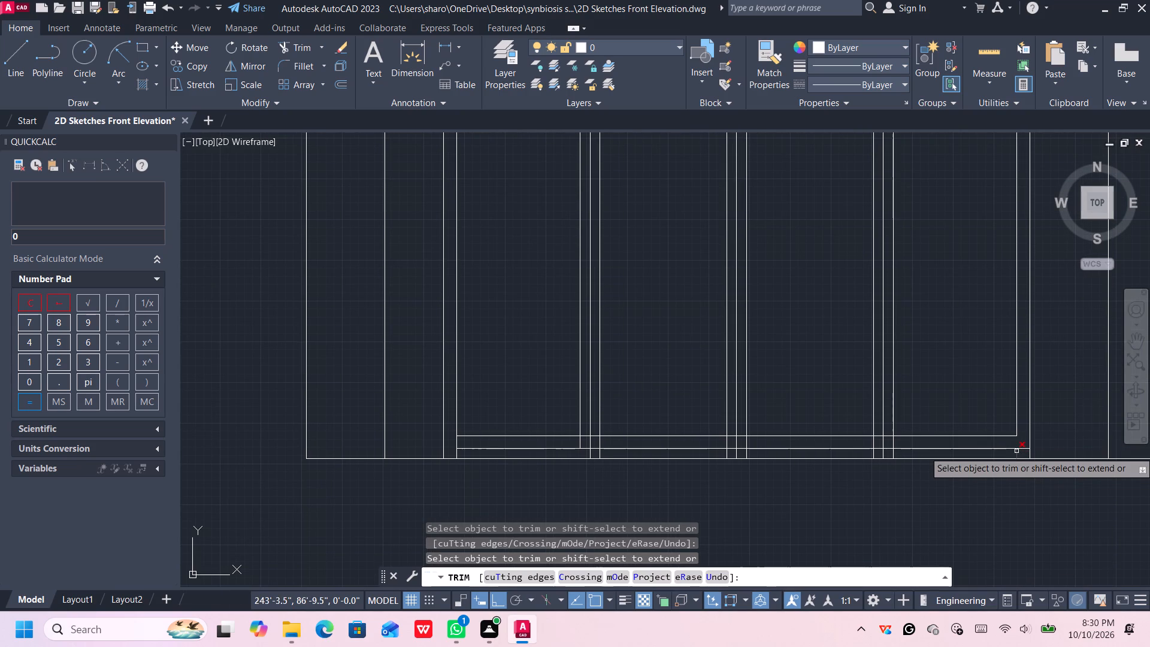
{"action": "left_click", "coordinate": [1016, 453]}
Trim the division lines and the left inner frame line where they run below the line 3" above the base.
{"action": "scroll", "coordinate": [890, 455], "scroll_direction": "up", "scroll_amount": 2}
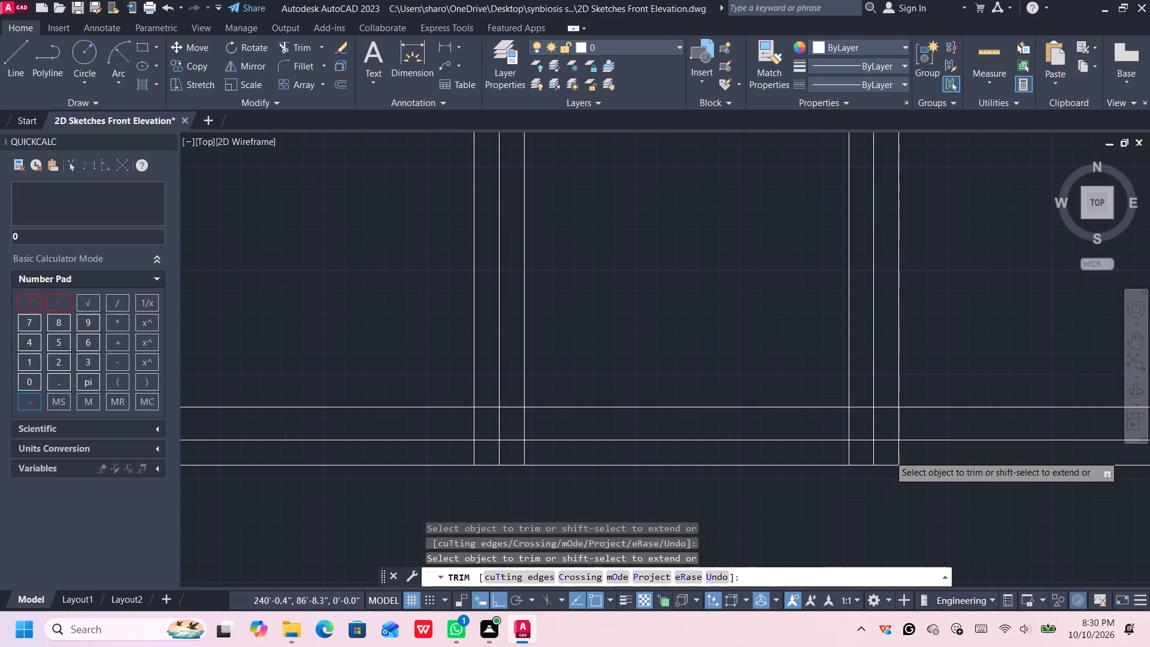
{"action": "left_click", "coordinate": [922, 452]}
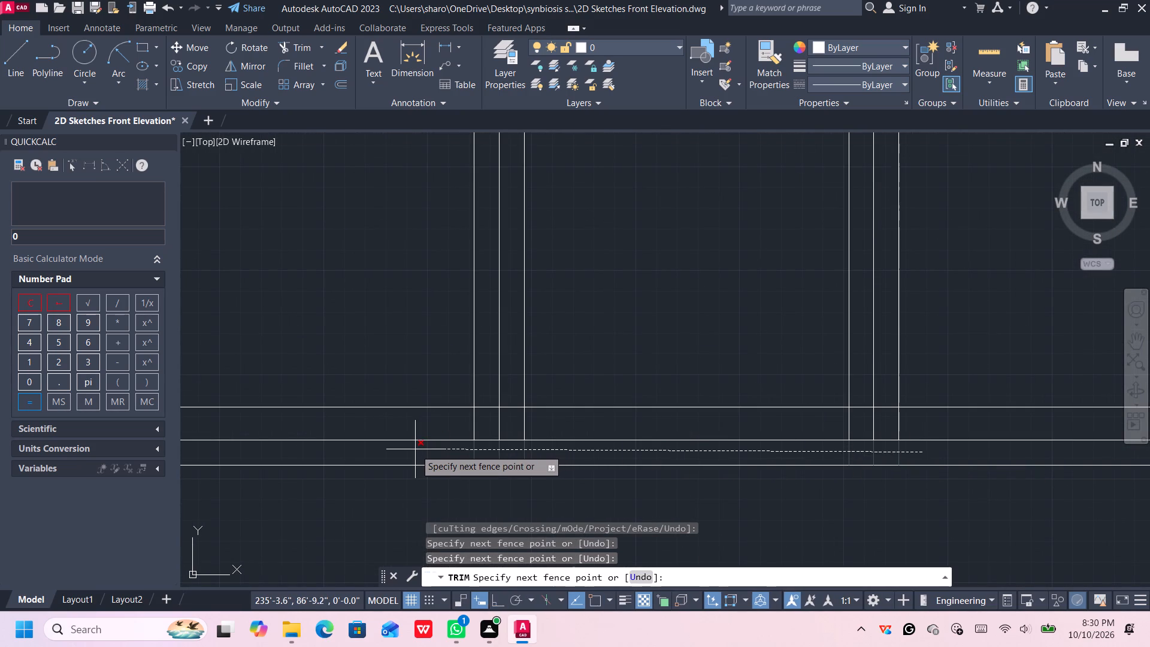
{"action": "scroll", "coordinate": [415, 449], "scroll_direction": "down", "scroll_amount": 2}
{"action": "middle_click_drag", "start_coordinate": [418, 451], "coordinate": [523, 431]}
{"action": "scroll", "coordinate": [420, 451], "scroll_direction": "up", "scroll_amount": 1}
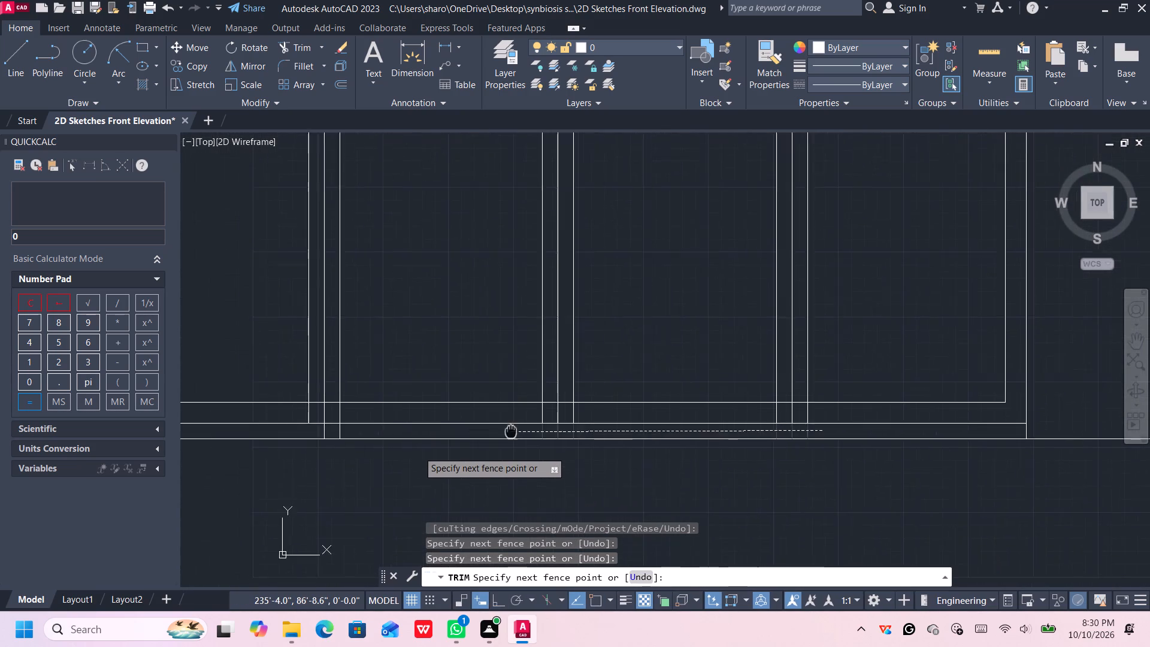
{"action": "middle_click_drag", "start_coordinate": [523, 431], "coordinate": [598, 430]}
{"action": "scroll", "coordinate": [598, 430], "scroll_direction": "up", "scroll_amount": 1}
{"action": "left_click", "coordinate": [289, 431]}
{"action": "scroll", "coordinate": [304, 424], "scroll_direction": "down", "scroll_amount": 2}
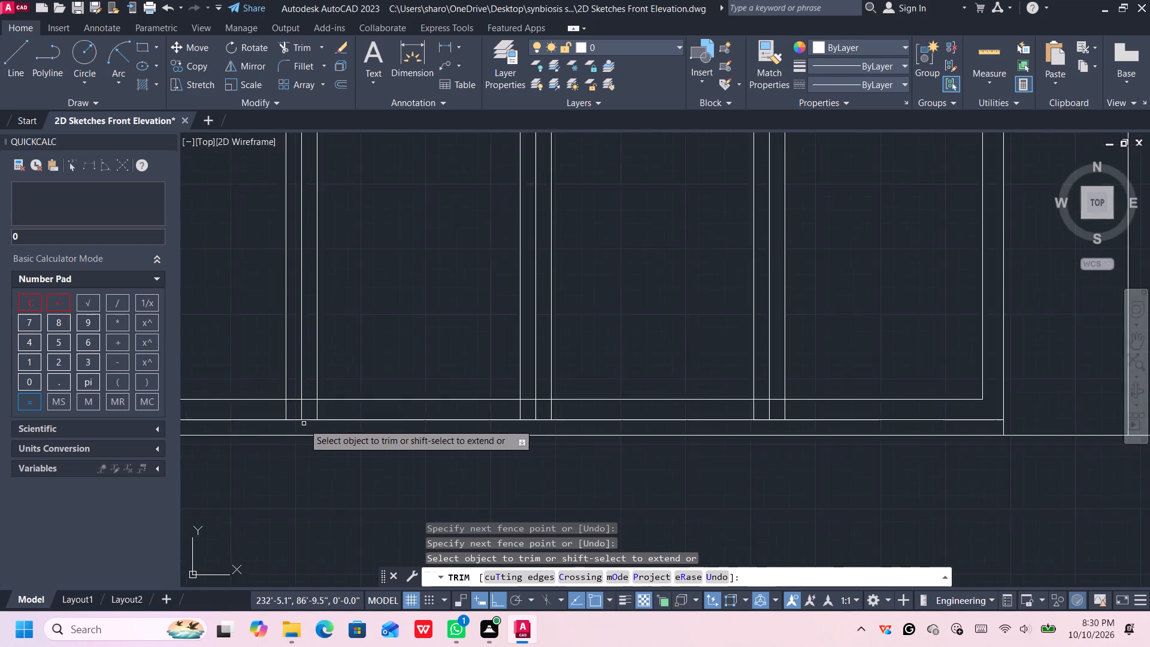
{"action": "scroll", "coordinate": [304, 424], "scroll_direction": "down", "scroll_amount": 3}
{"action": "scroll", "coordinate": [316, 427], "scroll_direction": "up", "scroll_amount": 2}
{"action": "scroll", "coordinate": [371, 422], "scroll_direction": "up", "scroll_amount": 3}
{"action": "scroll", "coordinate": [394, 404], "scroll_direction": "down", "scroll_amount": 6}
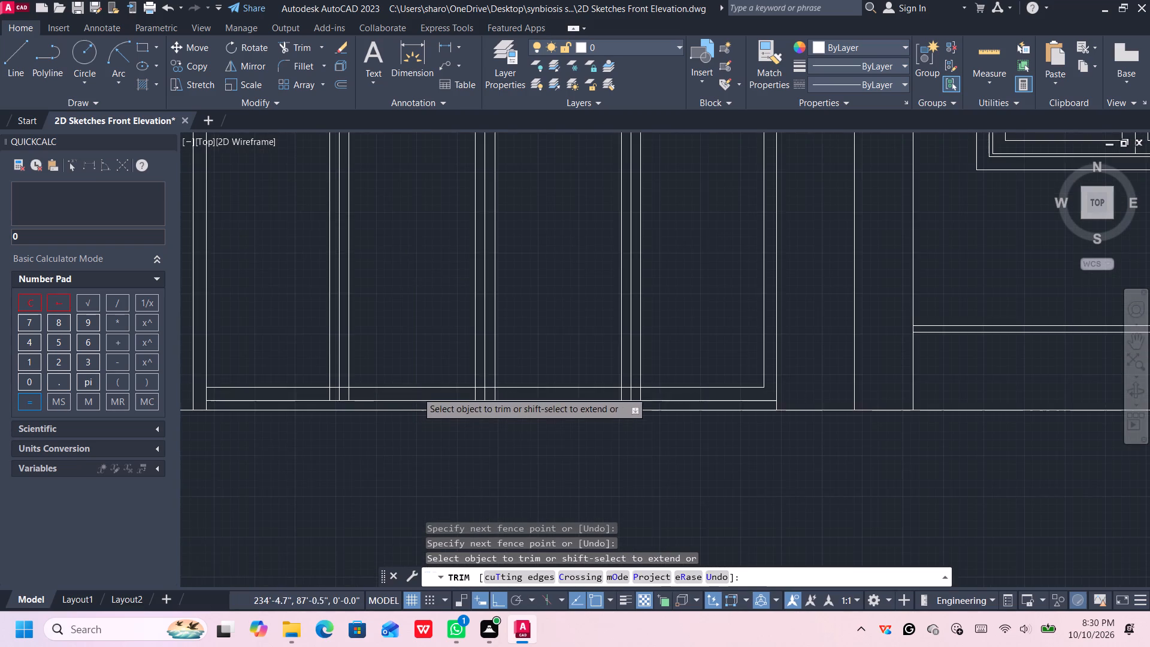
{"action": "middle_click_drag", "start_coordinate": [434, 368], "coordinate": [664, 367]}
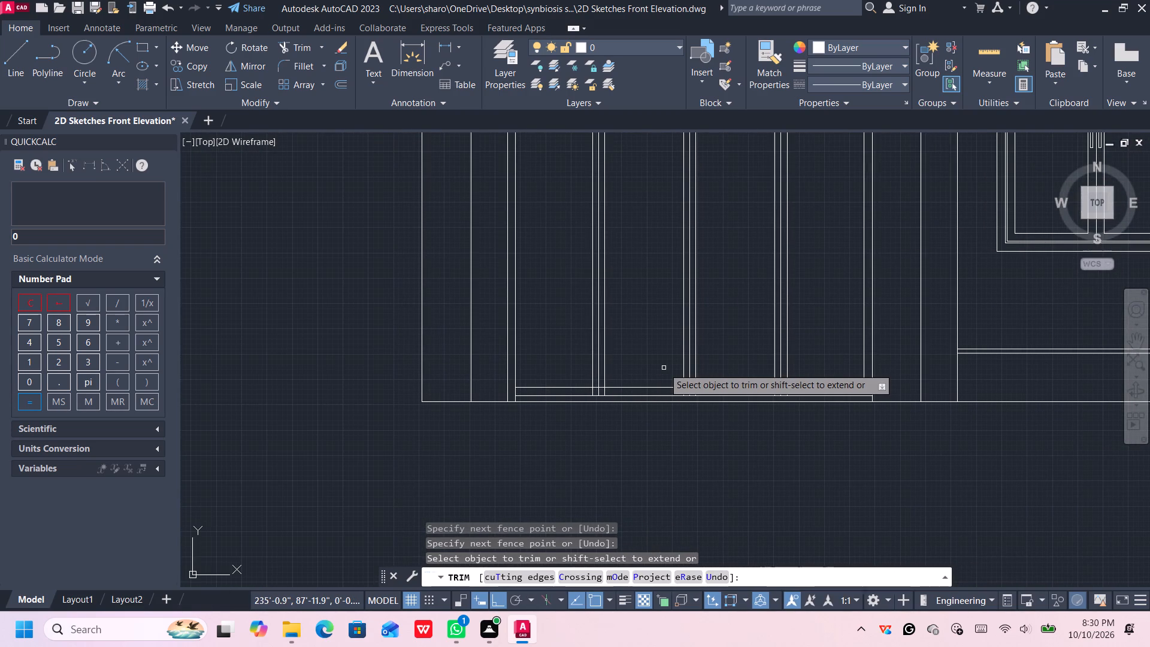
{"action": "scroll", "coordinate": [542, 415], "scroll_direction": "up", "scroll_amount": 3}
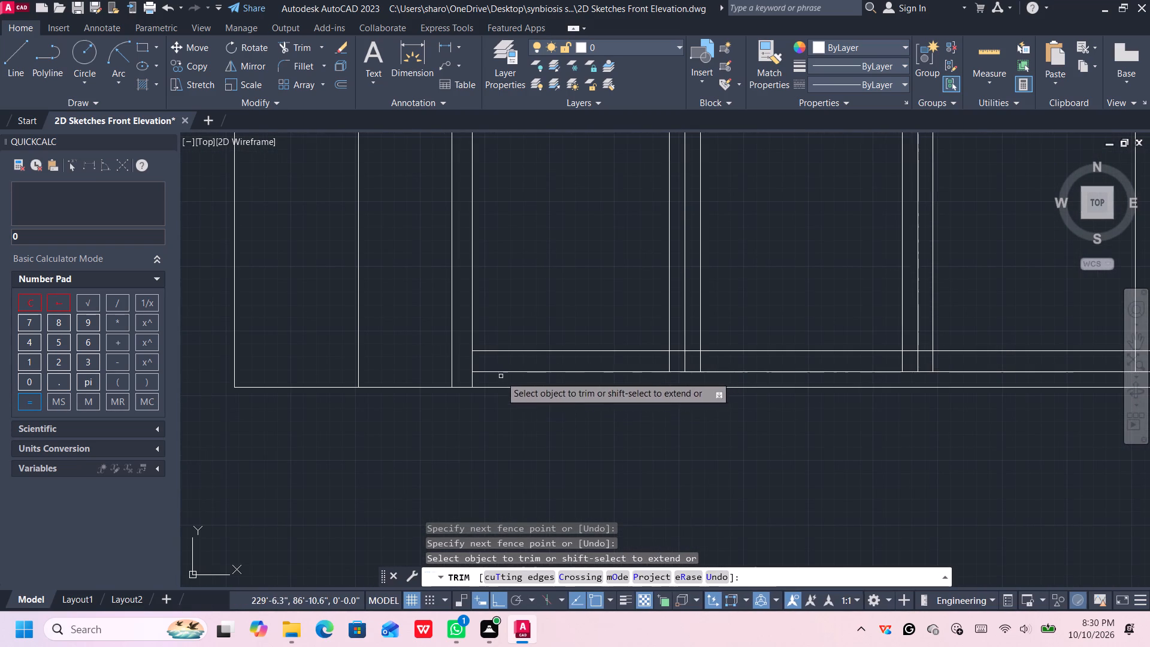
{"action": "left_click", "coordinate": [474, 380]}
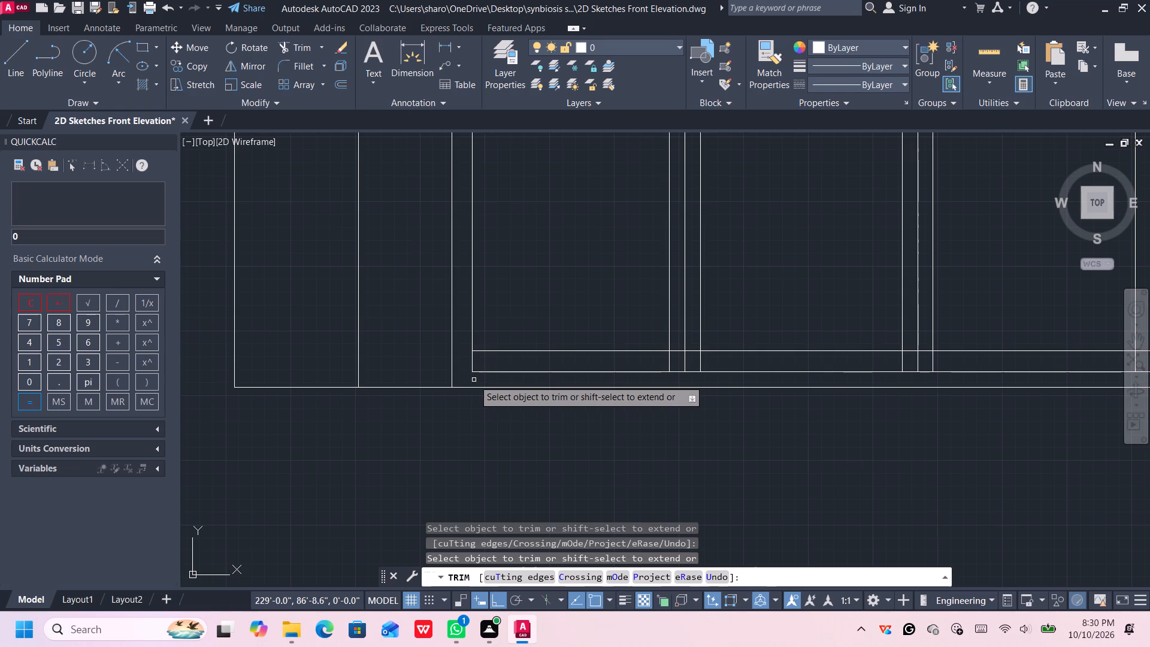
{"action": "key", "text": "Escape"}
Extend the line 3" above the base to the bay's left edge.
{"action": "type", "text": "ex"}
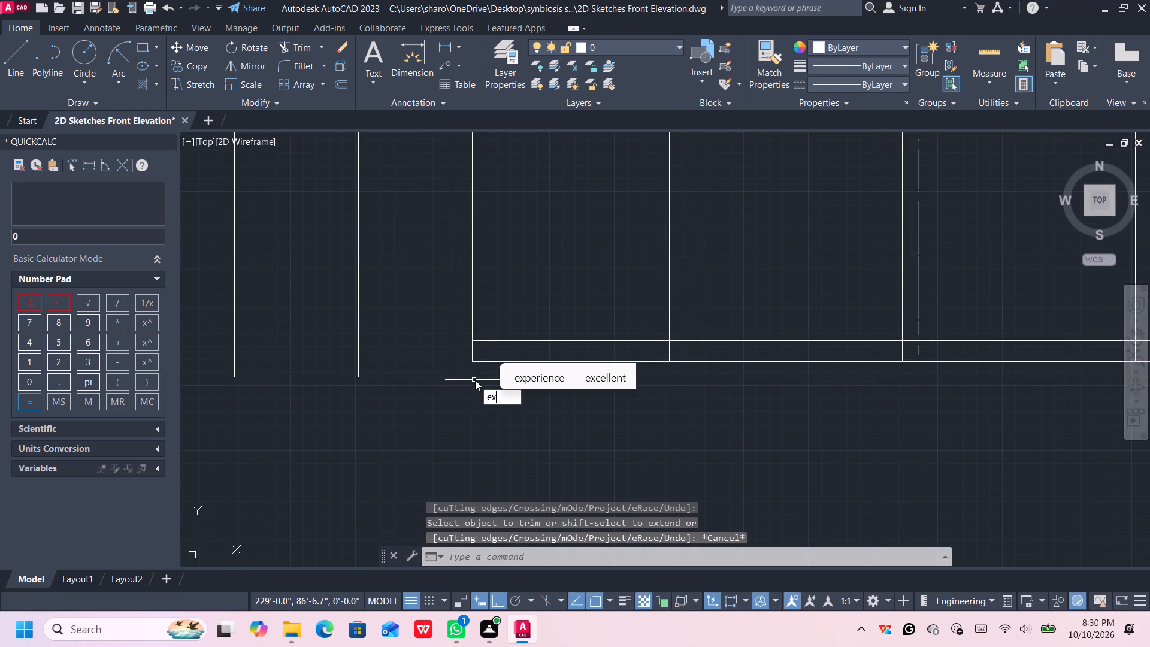
{"action": "key", "text": "Return"}
{"action": "left_click", "coordinate": [495, 362]}
{"action": "key", "text": "Escape"}
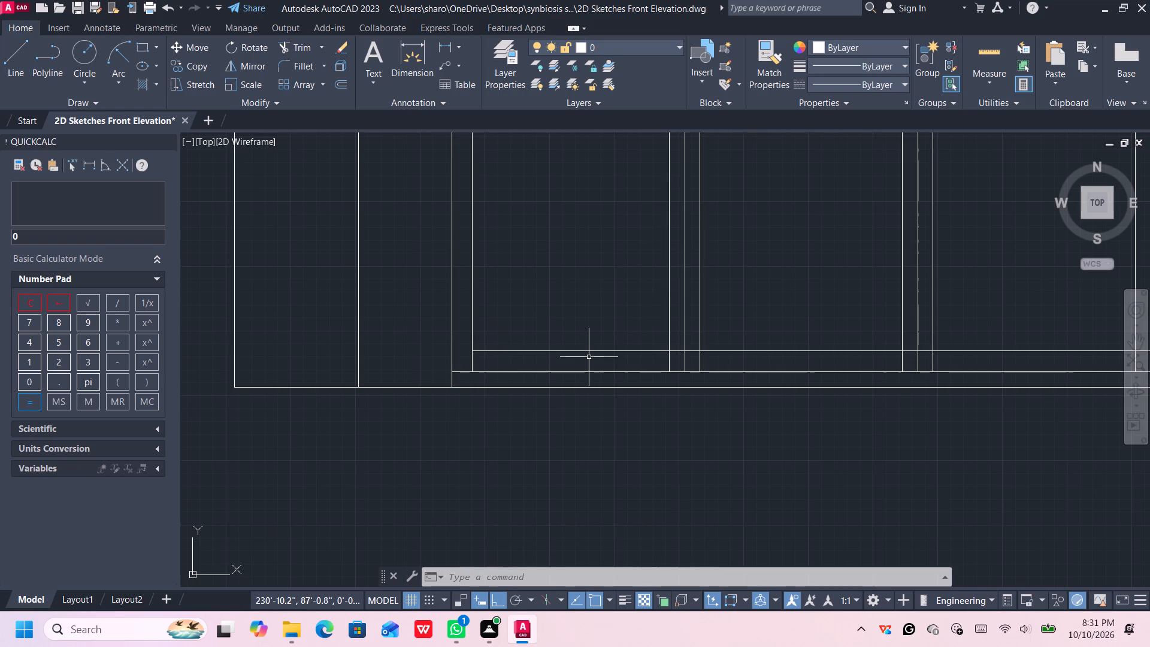
Trim the left inner frame line below the upper bottom frame line at the bay's lower-left inner corner.
{"action": "type", "text": "tr"}
{"action": "key", "text": "Return"}
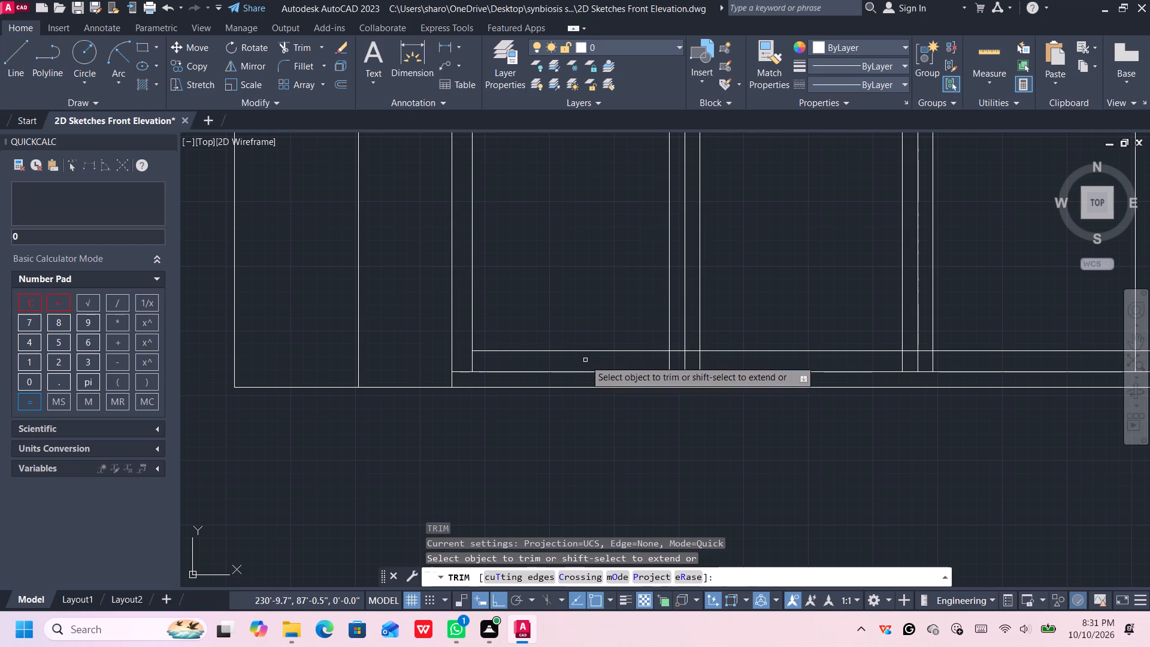
{"action": "scroll", "coordinate": [486, 361], "scroll_direction": "up", "scroll_amount": 1}
{"action": "left_click", "coordinate": [465, 361]}
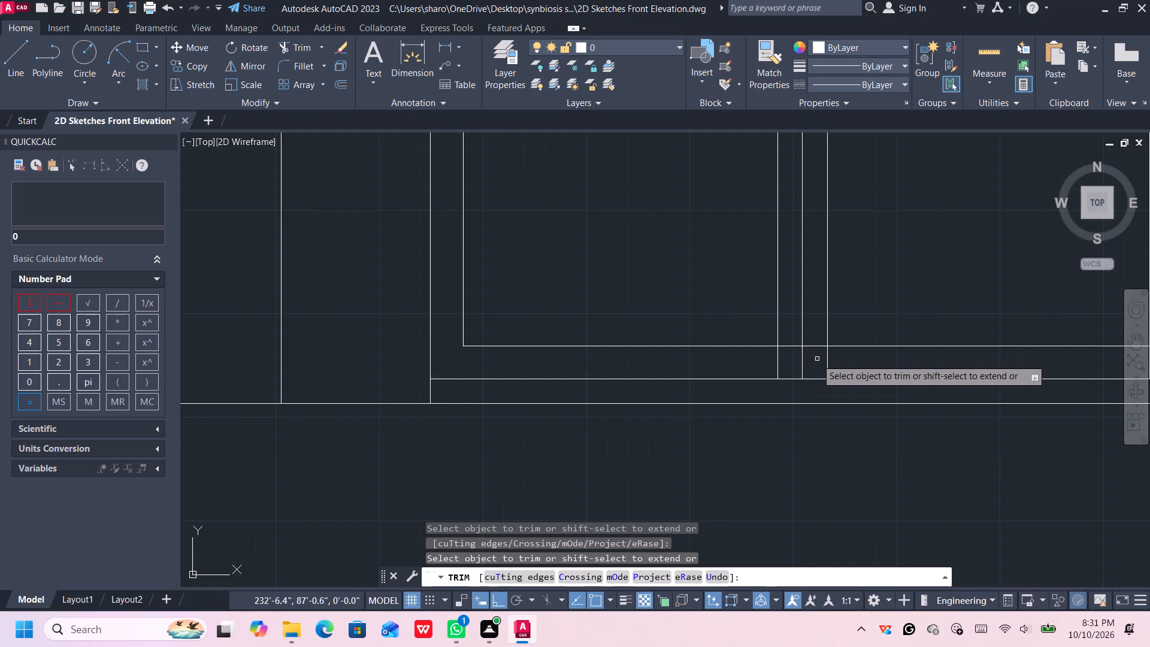
Trim the crossing frame lines at the foot of the first division from the left, keeping its centre line.
{"action": "left_click", "coordinate": [792, 332]}
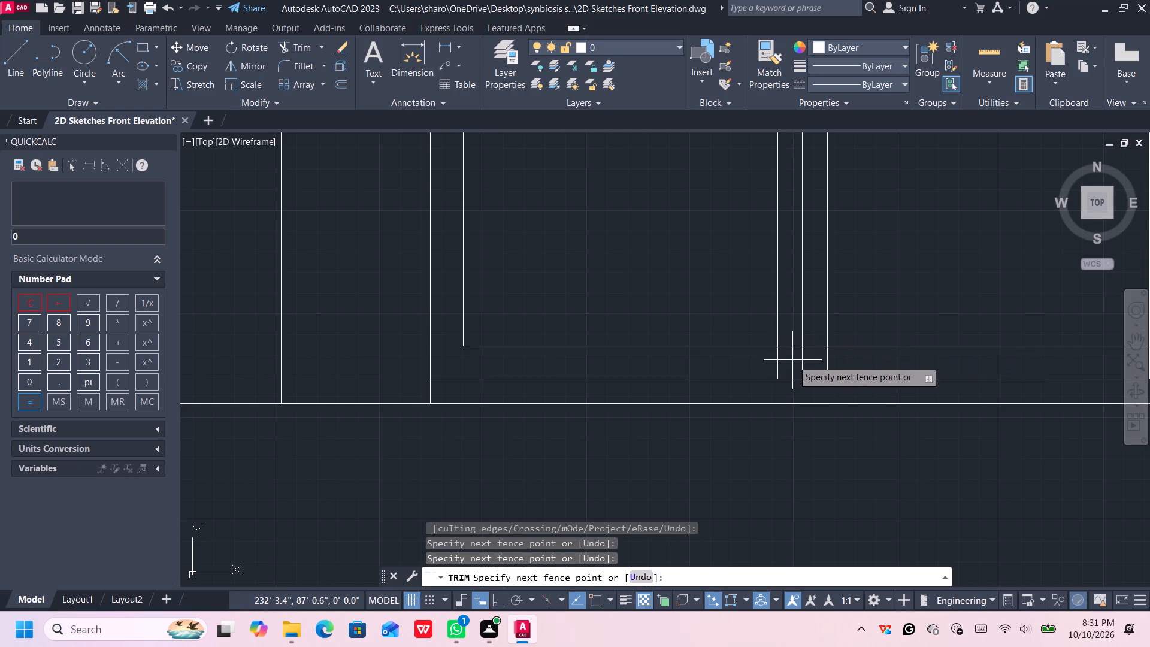
{"action": "left_click", "coordinate": [792, 362]}
{"action": "left_click", "coordinate": [785, 362]}
{"action": "left_click", "coordinate": [759, 364]}
{"action": "left_click", "coordinate": [812, 336]}
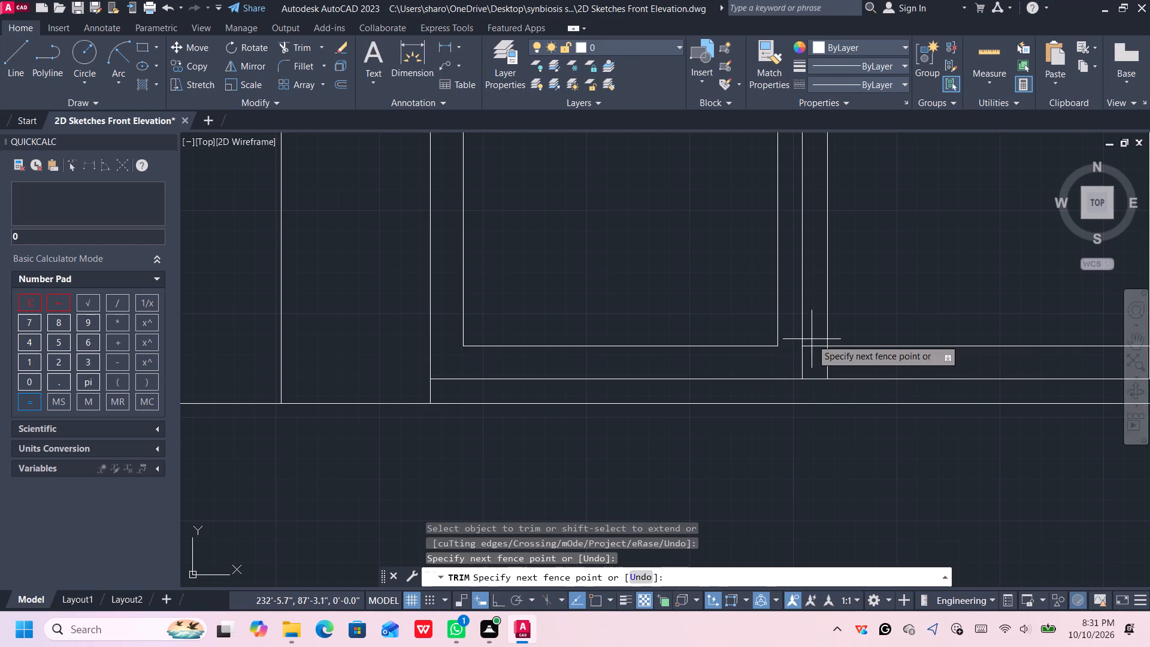
{"action": "left_click", "coordinate": [809, 351]}
{"action": "left_click", "coordinate": [811, 352]}
{"action": "left_click", "coordinate": [849, 364]}
Trim the crossing frame lines at the foot of the middle division, keeping its centre line.
{"action": "scroll", "coordinate": [849, 363], "scroll_direction": "up", "scroll_amount": 4}
{"action": "scroll", "coordinate": [849, 363], "scroll_direction": "down", "scroll_amount": 2}
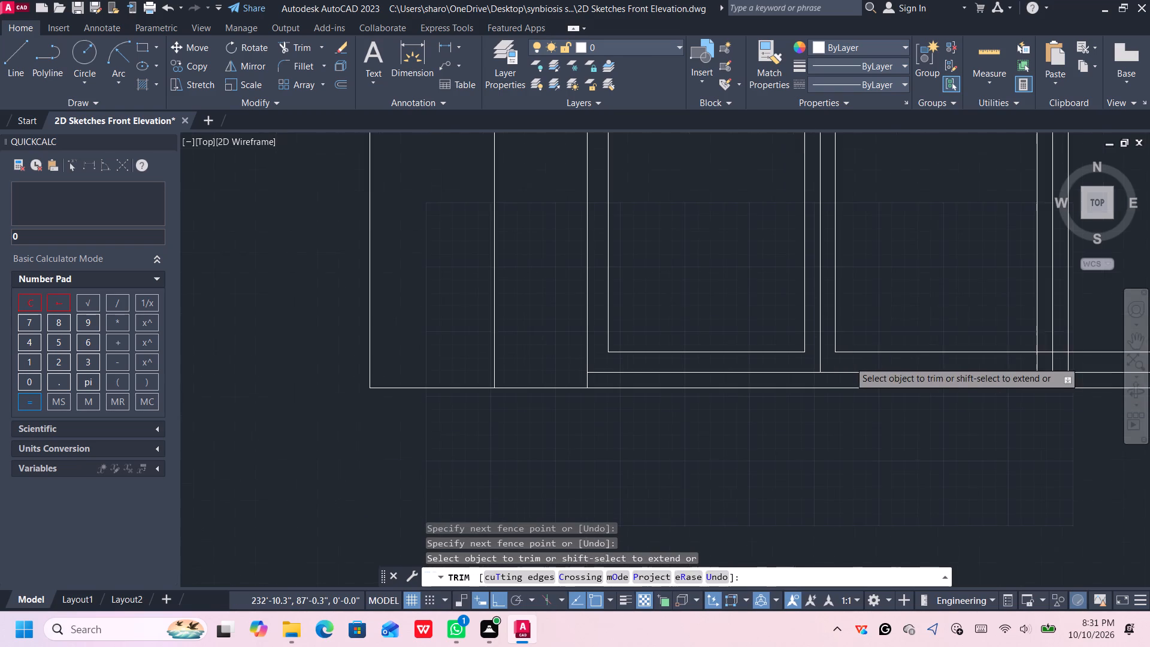
{"action": "middle_click_drag", "start_coordinate": [894, 261], "coordinate": [650, 288]}
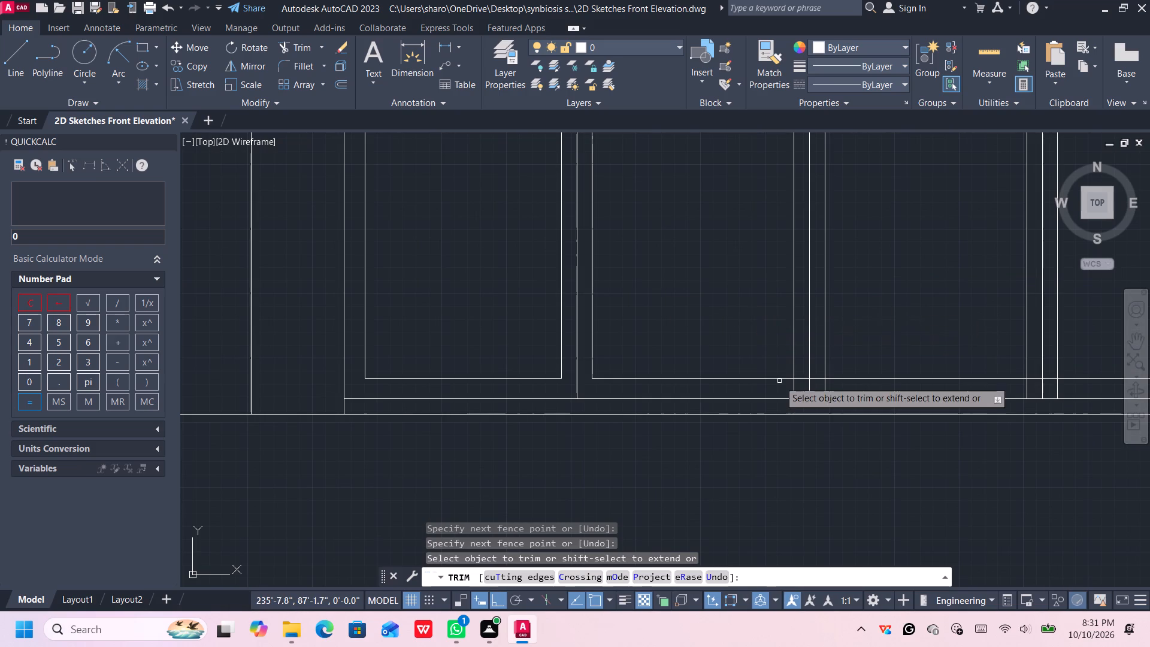
{"action": "scroll", "coordinate": [806, 383], "scroll_direction": "up", "scroll_amount": 1}
{"action": "left_click", "coordinate": [801, 369]}
{"action": "left_click", "coordinate": [801, 379]}
{"action": "left_click", "coordinate": [795, 382]}
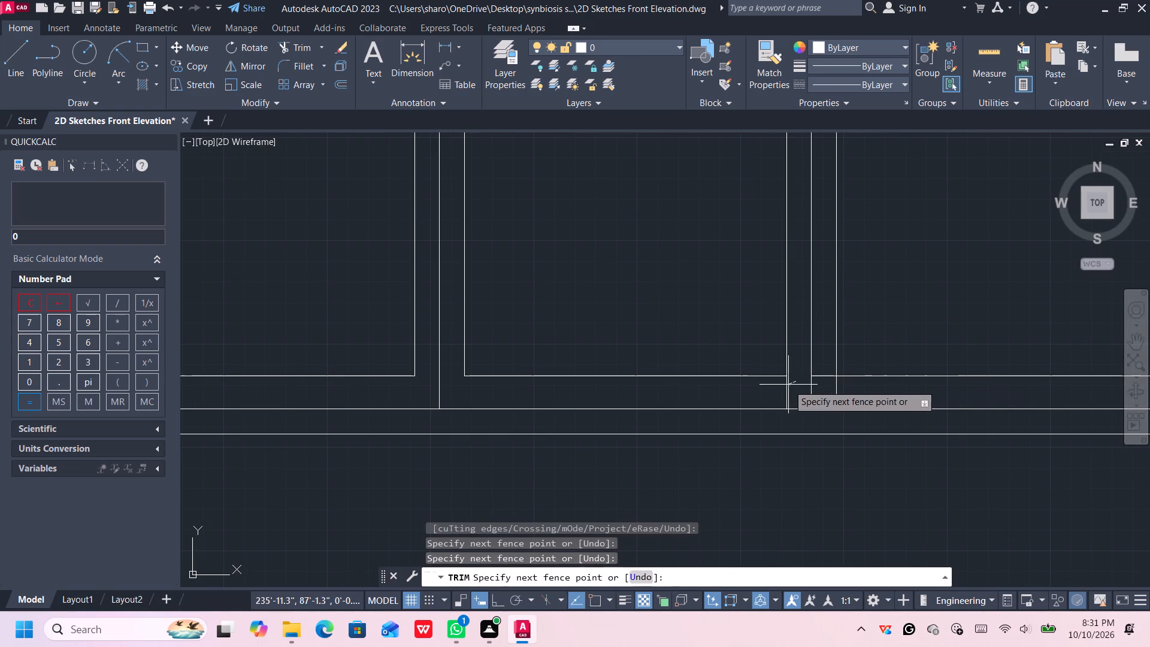
{"action": "left_click", "coordinate": [785, 386]}
{"action": "left_click", "coordinate": [823, 365]}
{"action": "left_click", "coordinate": [824, 382]}
{"action": "left_click", "coordinate": [825, 382]}
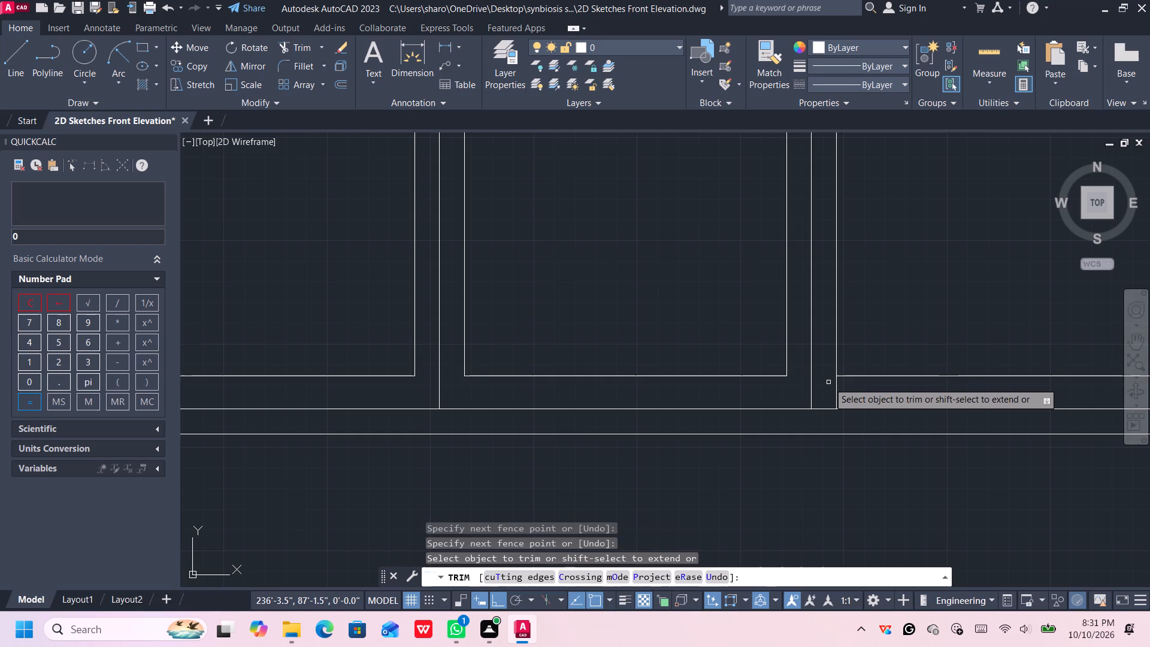
{"action": "left_click", "coordinate": [843, 386]}
{"action": "left_click", "coordinate": [830, 388]}
Trim the crossing frame lines at the foot of the third division, closing the lower corners of the adjoining panels.
{"action": "scroll", "coordinate": [885, 331], "scroll_direction": "down", "scroll_amount": 3}
{"action": "middle_click_drag", "start_coordinate": [888, 330], "coordinate": [883, 330]}
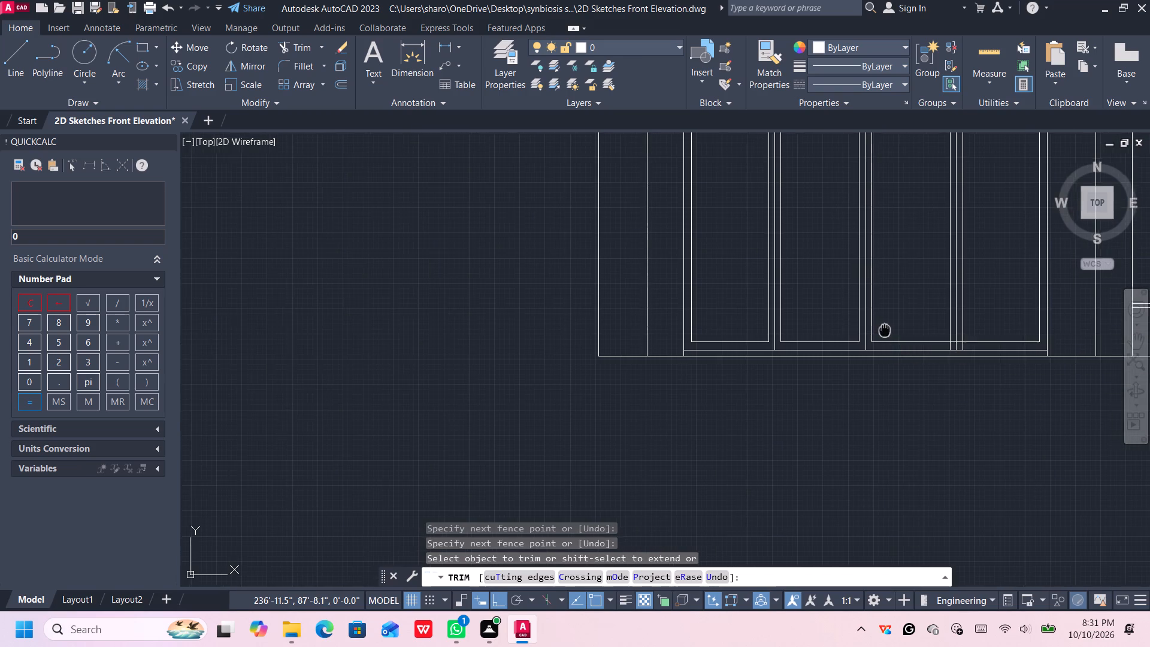
{"action": "middle_click_drag", "start_coordinate": [883, 330], "coordinate": [628, 355]}
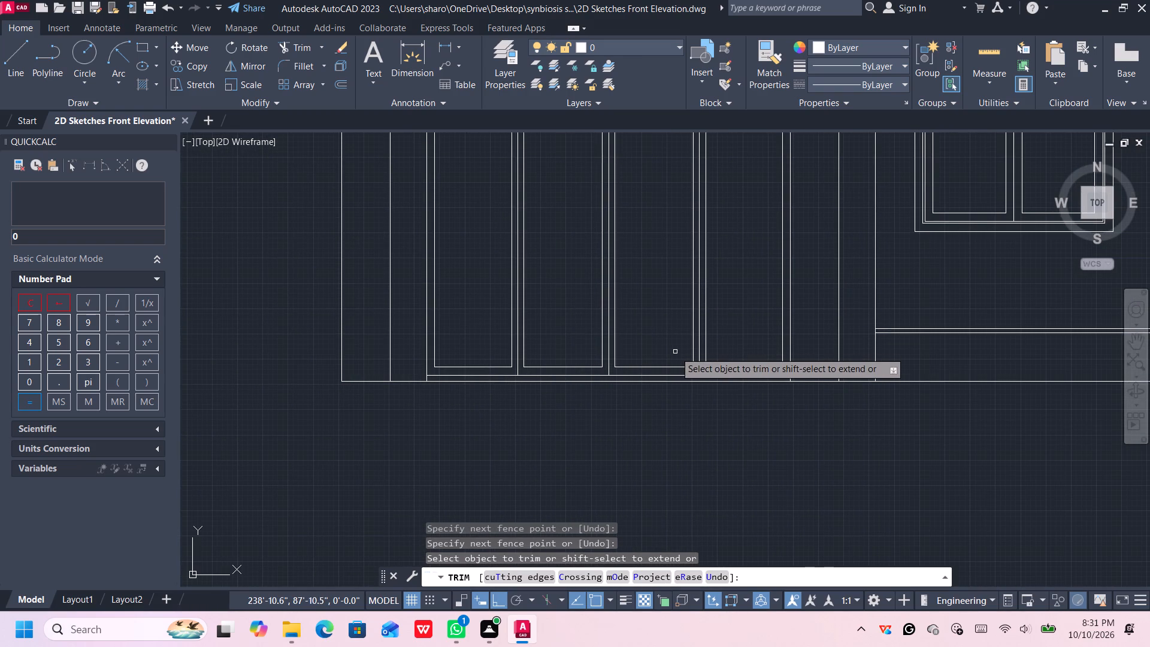
{"action": "scroll", "coordinate": [675, 352], "scroll_direction": "up", "scroll_amount": 3}
{"action": "left_click", "coordinate": [760, 403]}
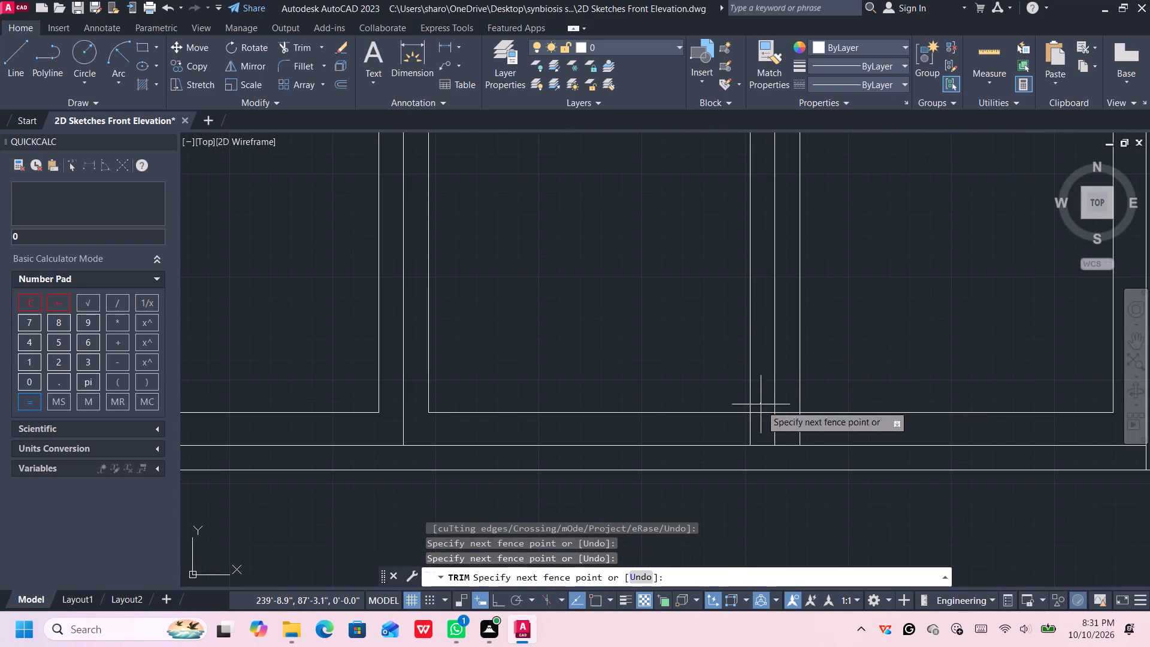
{"action": "double_click", "coordinate": [759, 421]}
{"action": "left_click", "coordinate": [738, 425]}
{"action": "left_click", "coordinate": [791, 403]}
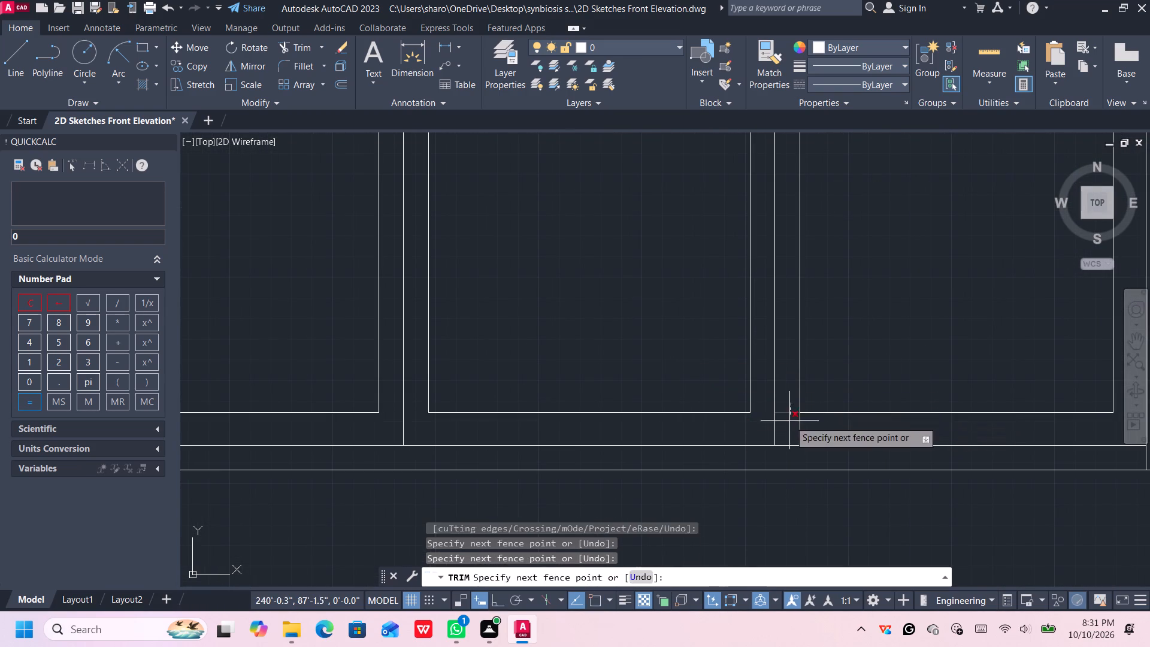
{"action": "double_click", "coordinate": [789, 421]}
{"action": "left_click", "coordinate": [806, 425]}
{"action": "left_click", "coordinate": [787, 430]}
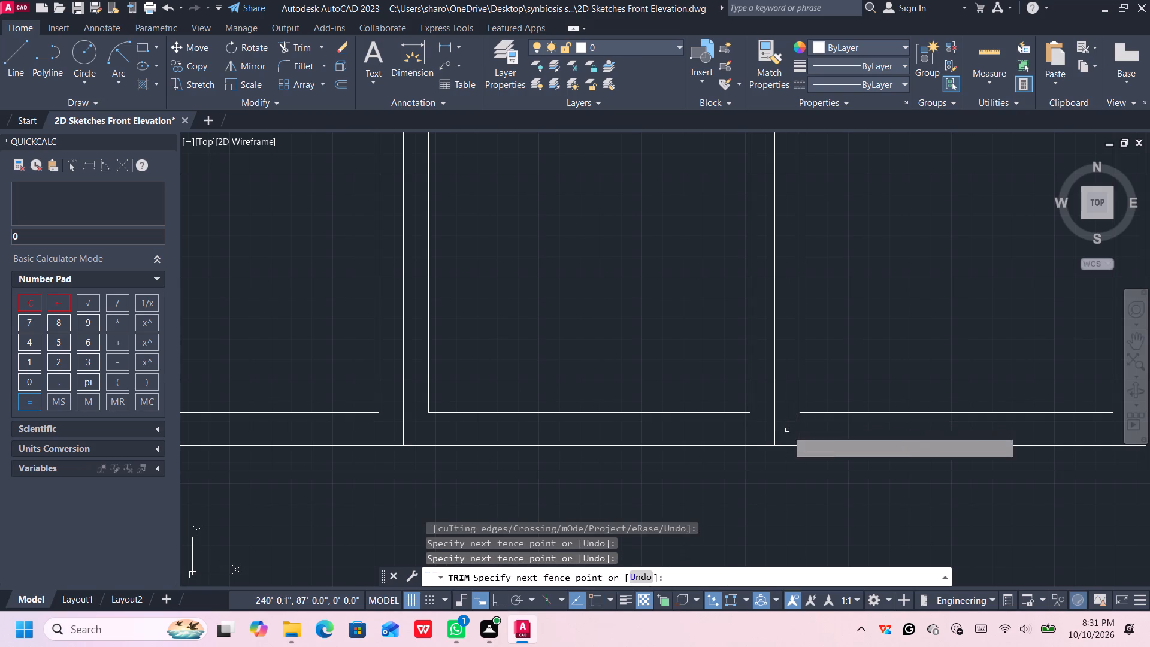
Trim the overlapping inner frame lines at the bay's upper-right corner to form a clean panel corner.
{"action": "scroll", "coordinate": [839, 348], "scroll_direction": "down", "scroll_amount": 2}
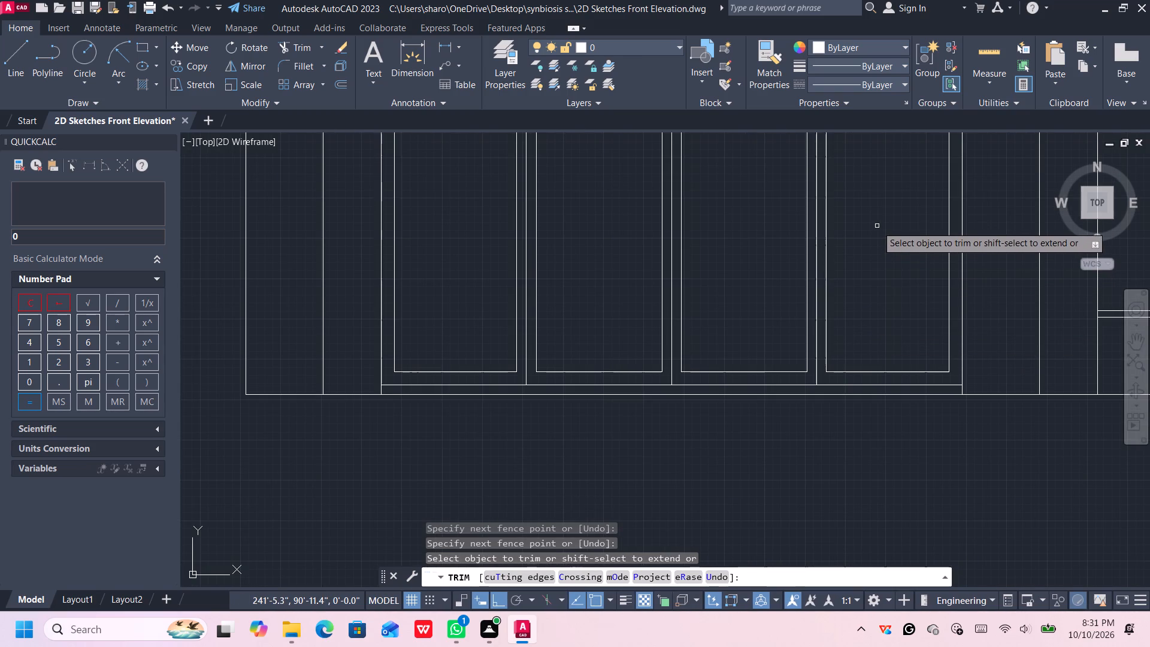
{"action": "middle_click_drag", "start_coordinate": [880, 233], "coordinate": [885, 483]}
{"action": "middle_click_drag", "start_coordinate": [858, 283], "coordinate": [870, 475]}
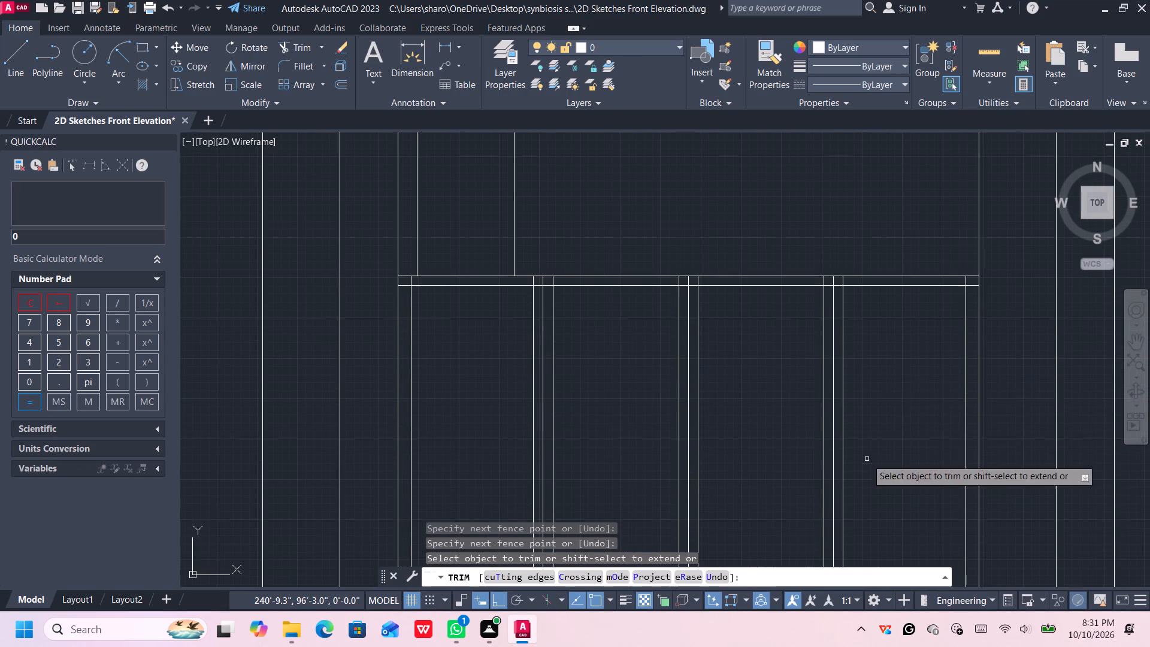
{"action": "middle_click_drag", "start_coordinate": [937, 310], "coordinate": [915, 328]}
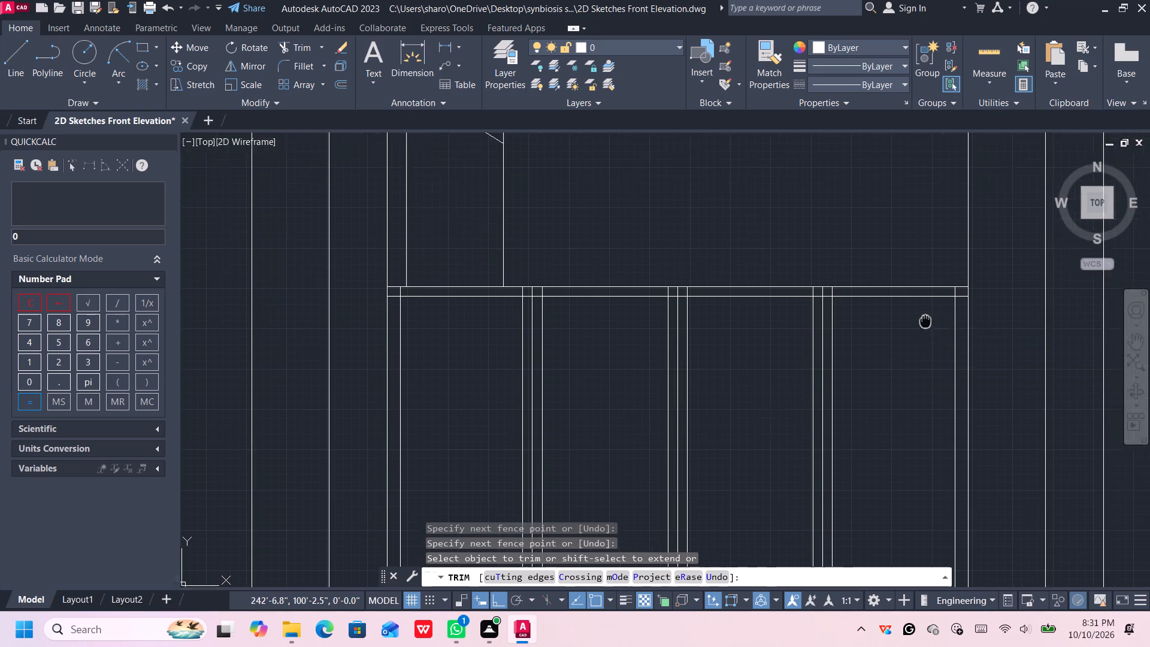
{"action": "middle_click_drag", "start_coordinate": [915, 328], "coordinate": [790, 377]}
{"action": "scroll", "coordinate": [795, 367], "scroll_direction": "up", "scroll_amount": 2}
{"action": "left_click", "coordinate": [845, 321]}
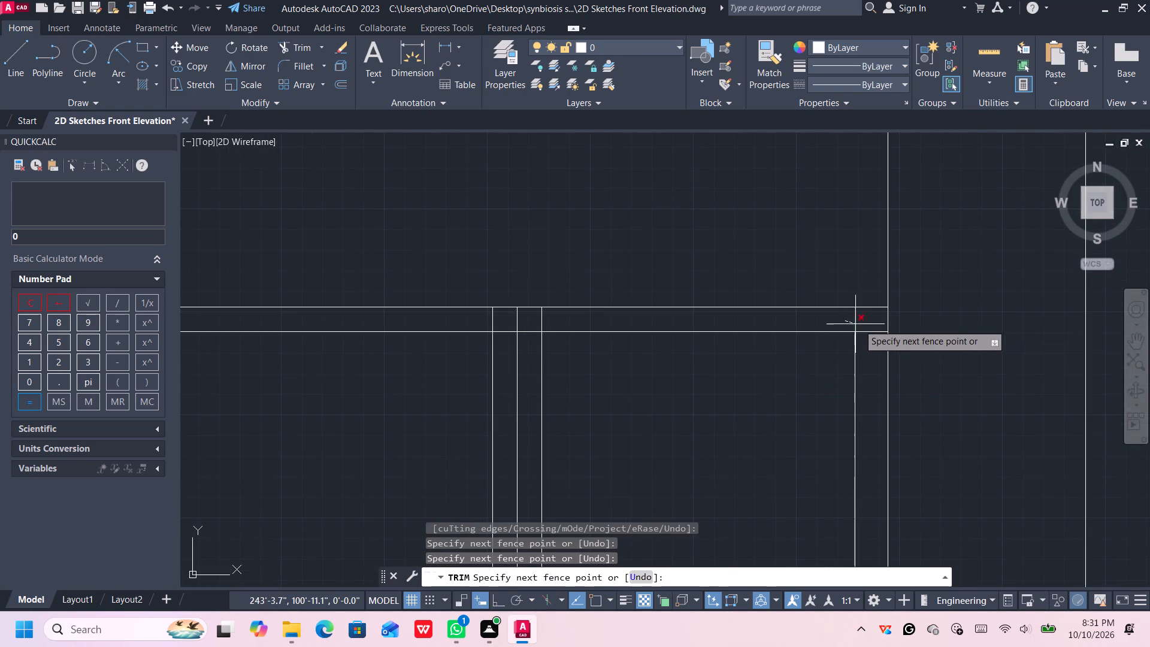
{"action": "left_click", "coordinate": [860, 325]}
{"action": "left_click_drag", "start_coordinate": [862, 326], "coordinate": [867, 336]}
{"action": "left_click", "coordinate": [869, 348]}
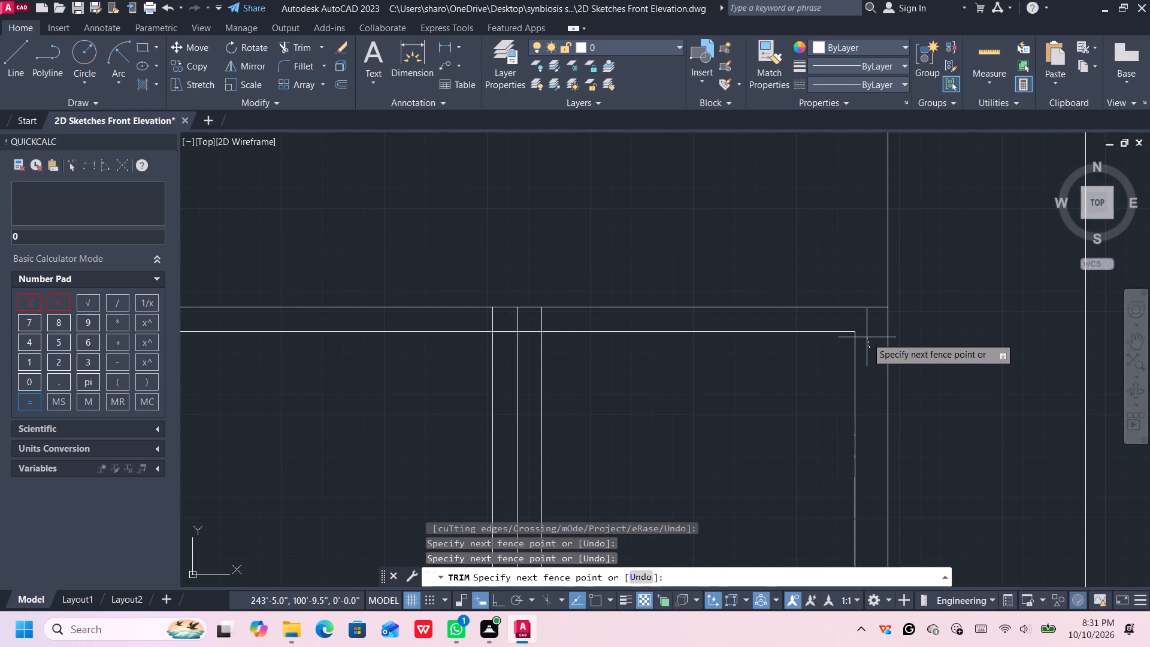
{"action": "left_click", "coordinate": [867, 338]}
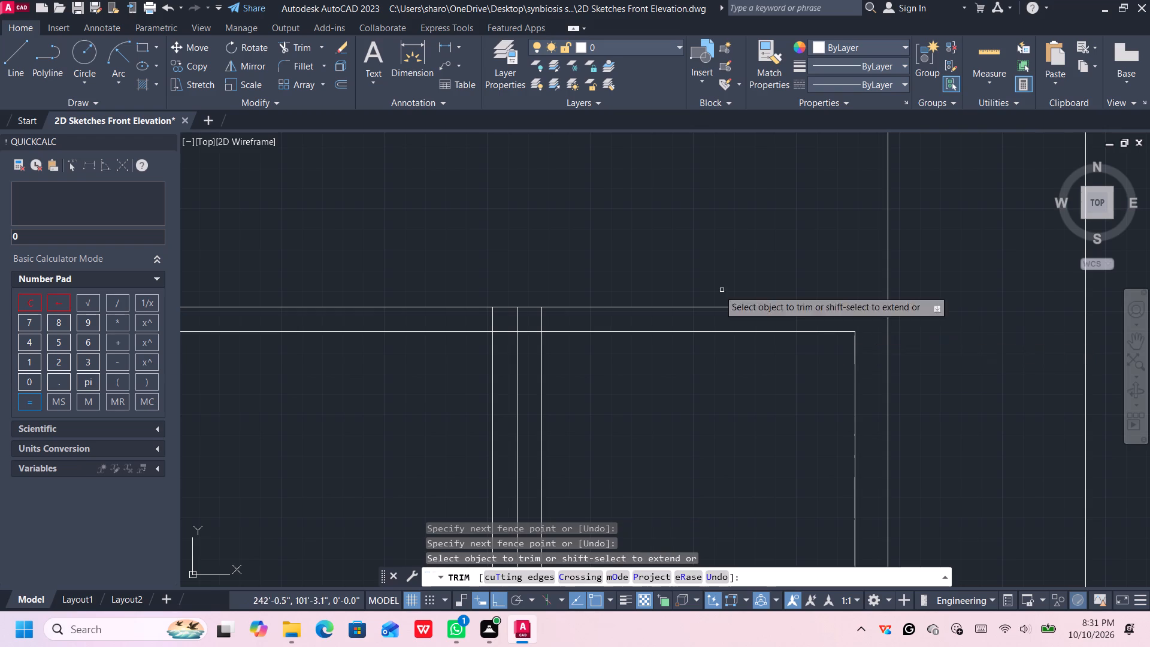
Trim the crossing frame lines at the head of the third division, keeping its centre line.
{"action": "left_click", "coordinate": [547, 316]}
{"action": "left_click", "coordinate": [535, 322]}
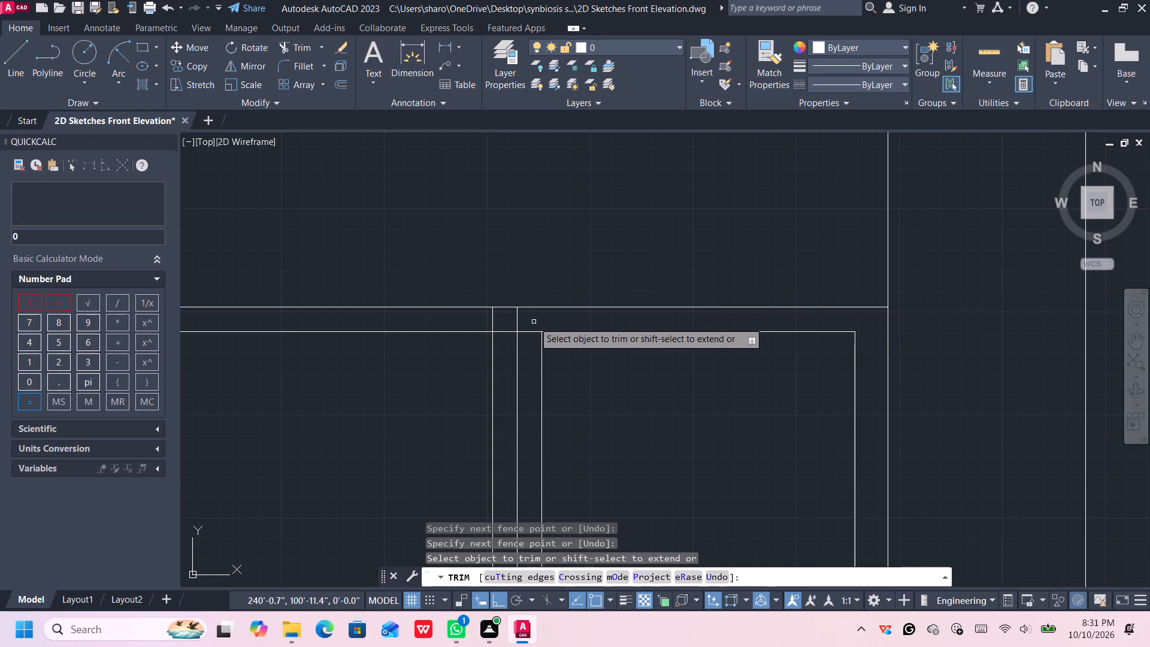
{"action": "left_click_drag", "start_coordinate": [531, 322], "coordinate": [531, 344]}
{"action": "left_click", "coordinate": [486, 323]}
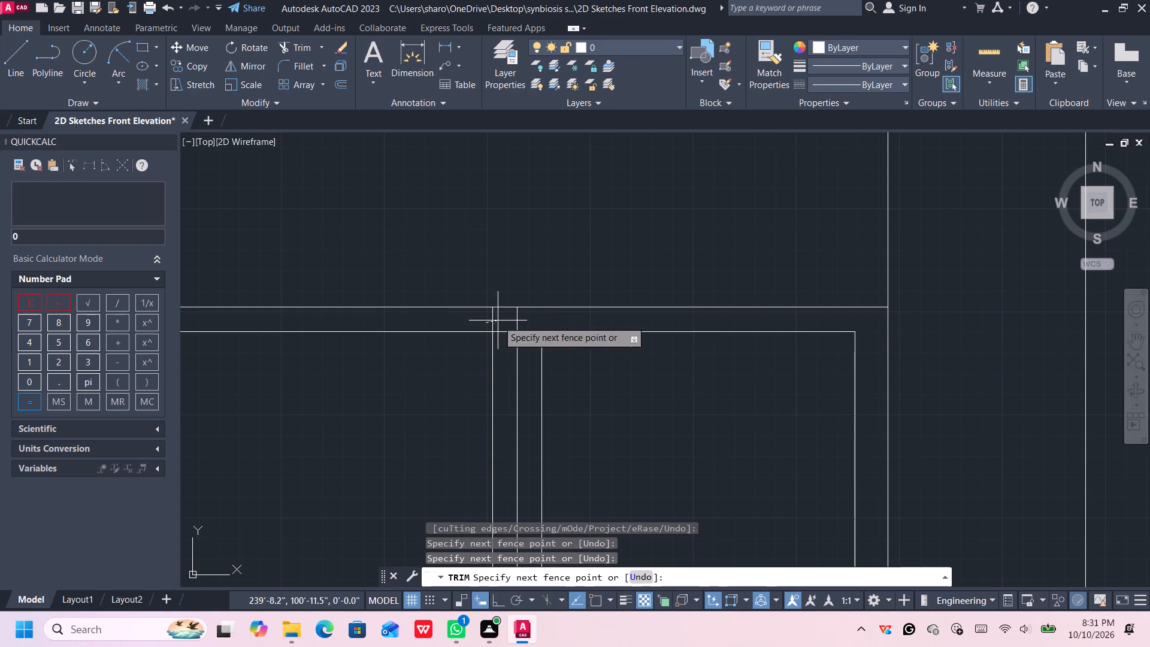
{"action": "double_click", "coordinate": [503, 322]}
{"action": "left_click", "coordinate": [502, 340]}
Trim the crossing frame lines at the head of the middle division, keeping its centre line.
{"action": "scroll", "coordinate": [509, 326], "scroll_direction": "down", "scroll_amount": 5}
{"action": "middle_click_drag", "start_coordinate": [509, 329], "coordinate": [697, 306]}
{"action": "scroll", "coordinate": [604, 318], "scroll_direction": "up", "scroll_amount": 2}
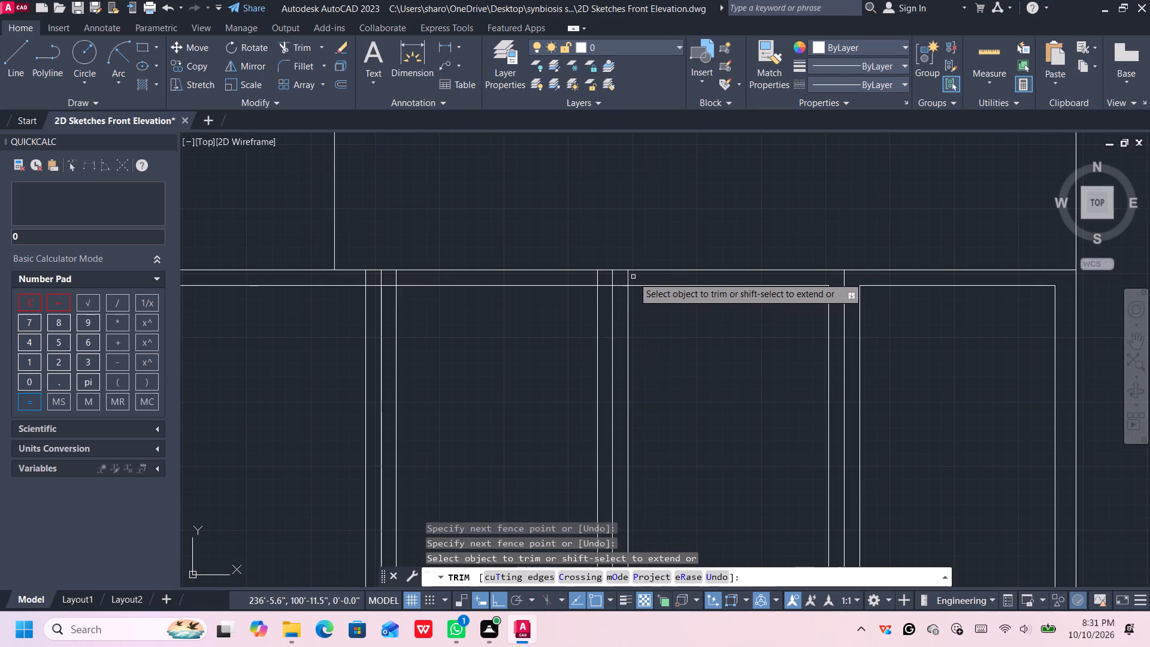
{"action": "left_click", "coordinate": [633, 277]}
{"action": "left_click", "coordinate": [624, 277]}
{"action": "left_click", "coordinate": [624, 278]}
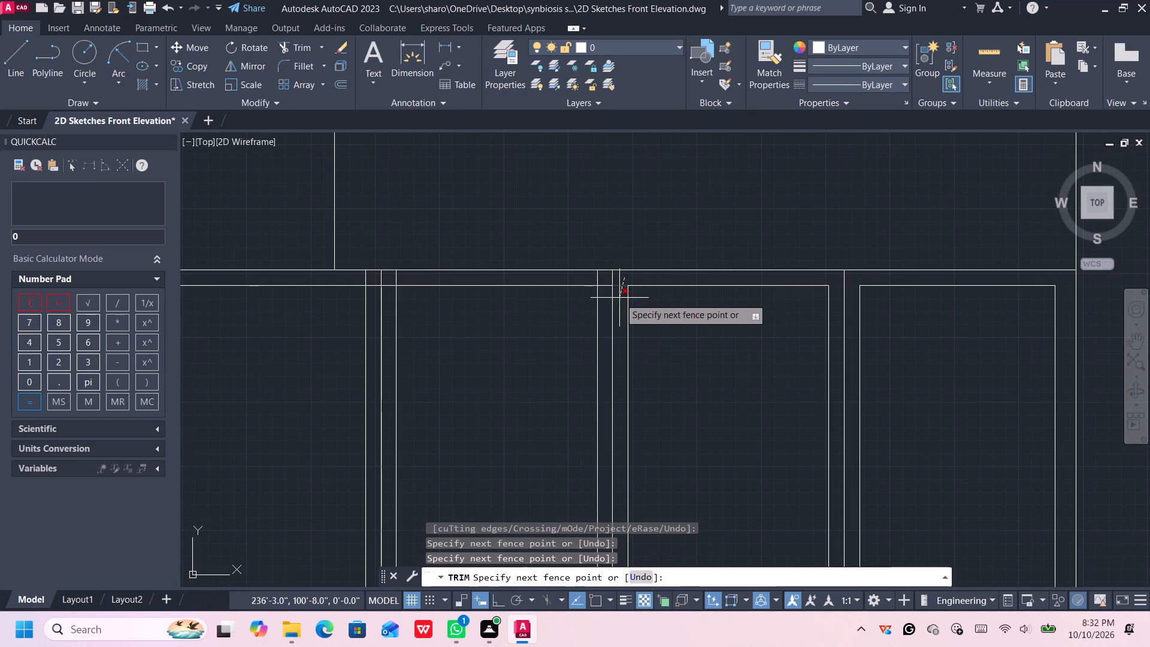
{"action": "left_click", "coordinate": [619, 298]}
{"action": "left_click", "coordinate": [592, 279]}
{"action": "double_click", "coordinate": [601, 276]}
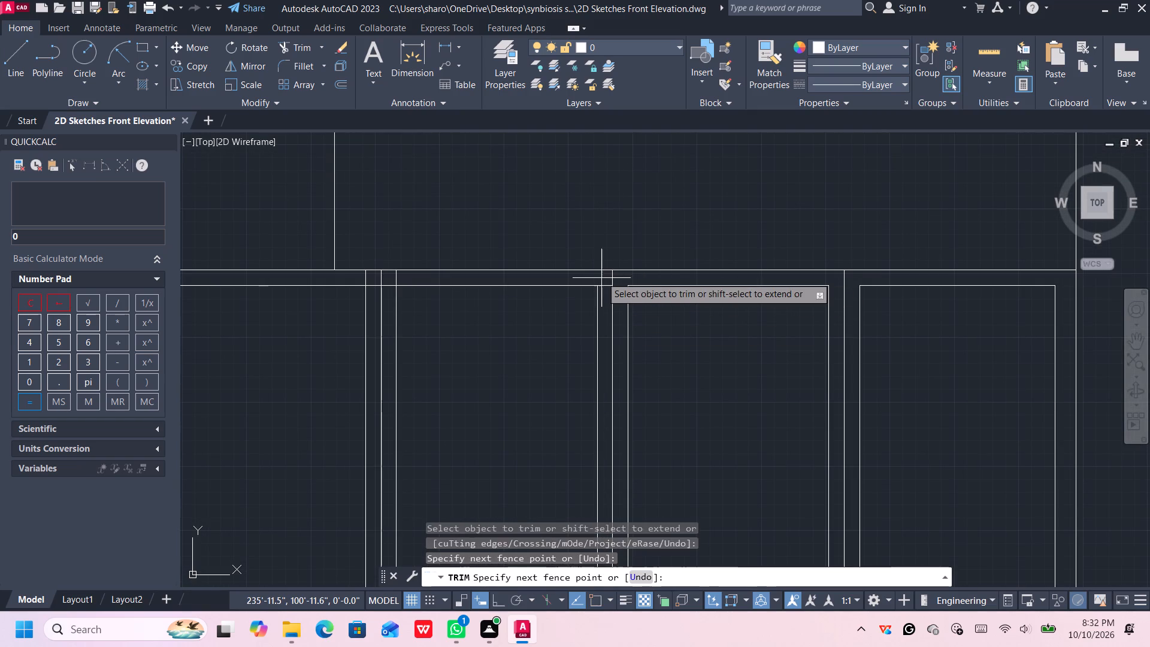
{"action": "left_click", "coordinate": [604, 292]}
Trim the crossing frame lines at the head of the first division from the left, keeping its centre line.
{"action": "middle_click_drag", "start_coordinate": [415, 306], "coordinate": [429, 307]}
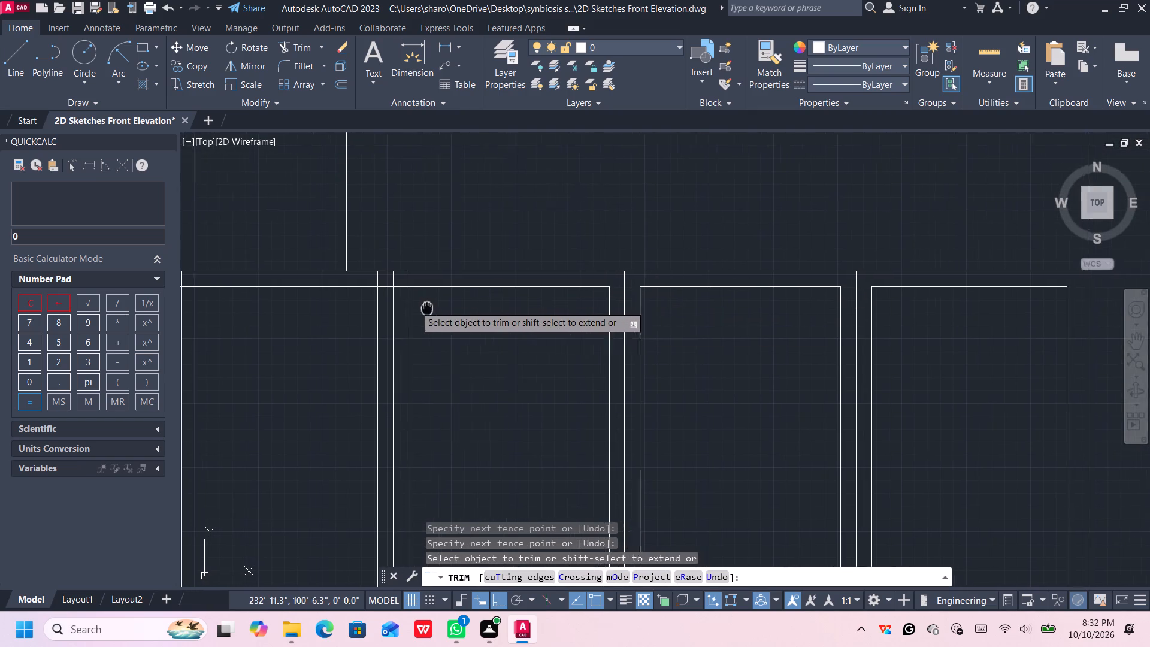
{"action": "middle_click_drag", "start_coordinate": [429, 307], "coordinate": [625, 301]}
{"action": "scroll", "coordinate": [604, 277], "scroll_direction": "up", "scroll_amount": 1}
{"action": "left_click", "coordinate": [613, 265]}
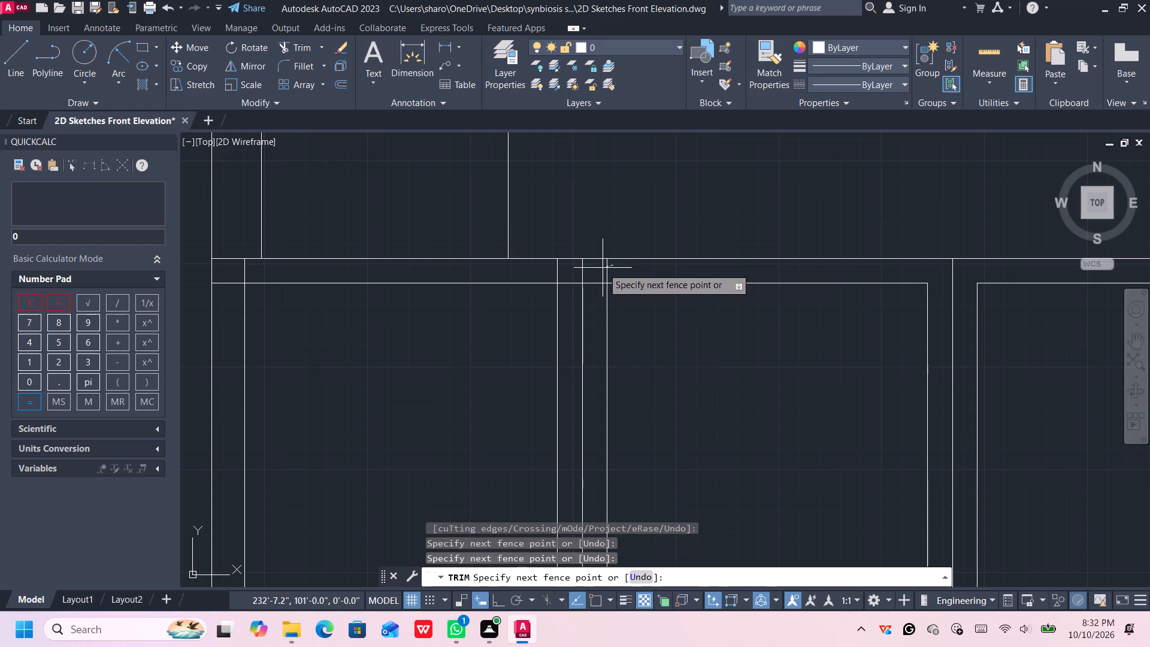
{"action": "left_click", "coordinate": [600, 270]}
{"action": "left_click", "coordinate": [595, 274]}
{"action": "left_click", "coordinate": [592, 292]}
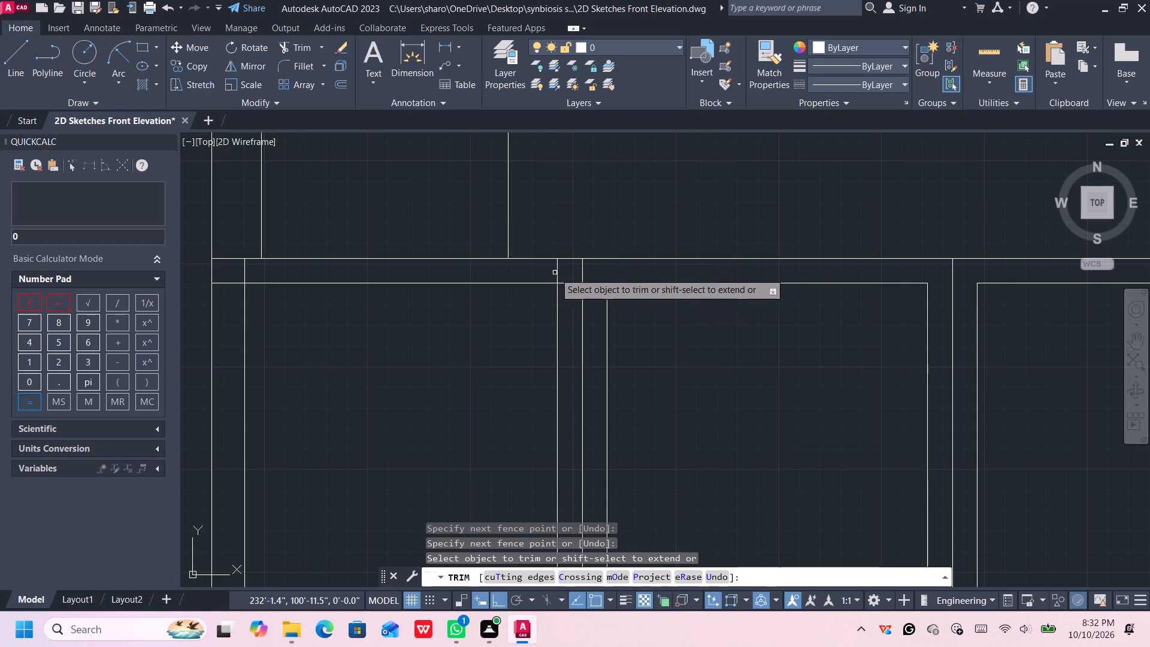
{"action": "left_click", "coordinate": [550, 274]}
{"action": "left_click", "coordinate": [568, 275]}
{"action": "left_click_drag", "start_coordinate": [568, 276], "coordinate": [568, 283]}
{"action": "left_click", "coordinate": [568, 291]}
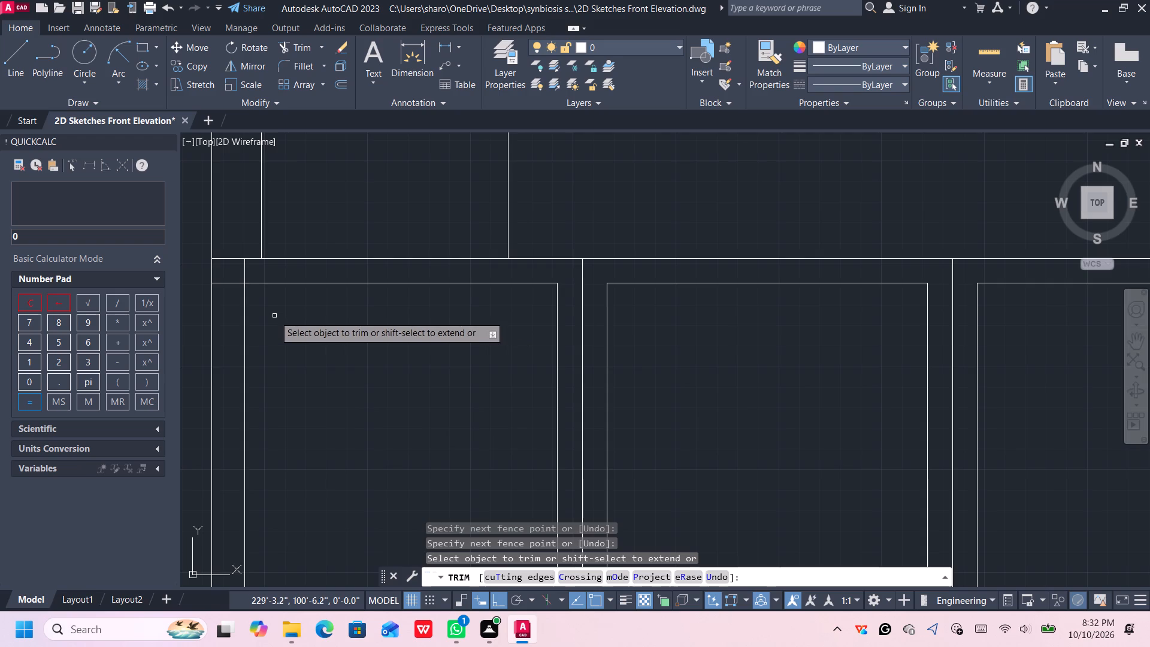
Trim the overlapping inner frame lines at the bay's upper-left corner to form a clean panel corner.
{"action": "middle_click_drag", "start_coordinate": [276, 318], "coordinate": [432, 316]}
{"action": "left_click", "coordinate": [405, 268]}
{"action": "left_click", "coordinate": [392, 269]}
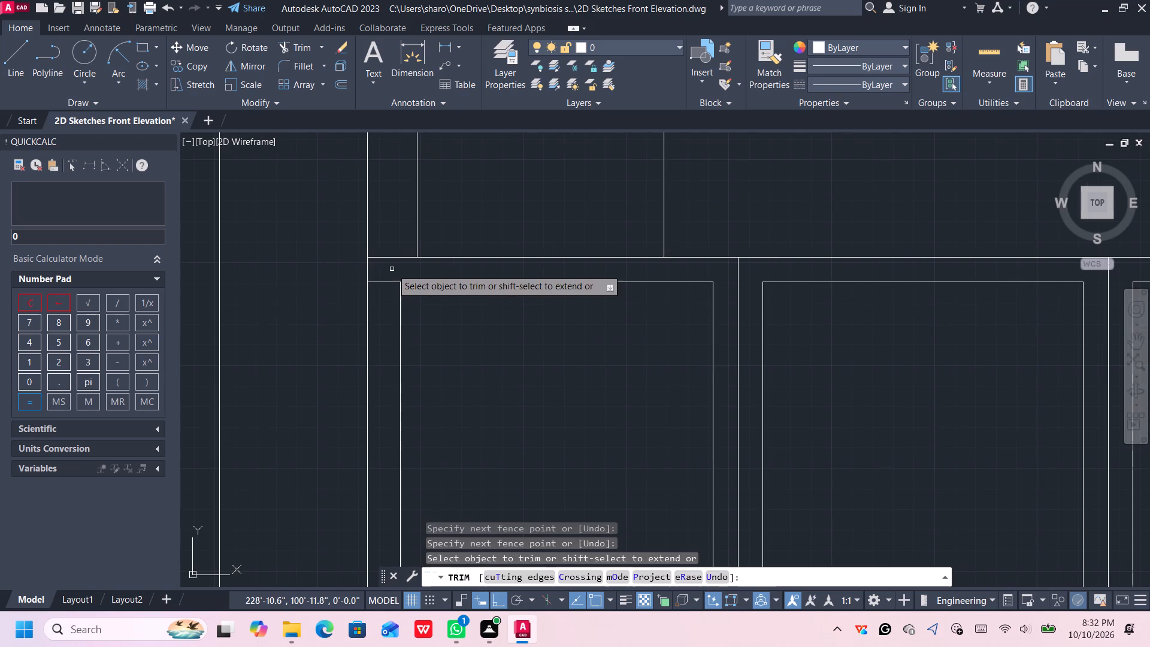
{"action": "left_click", "coordinate": [382, 277]}
{"action": "left_click", "coordinate": [385, 300]}
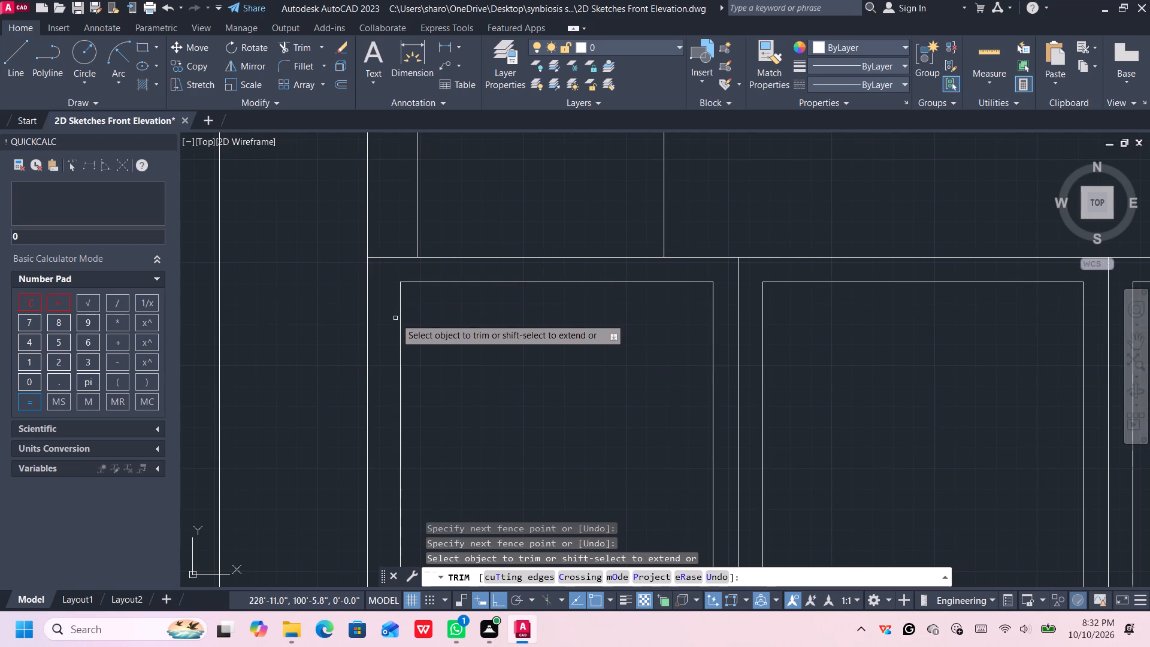
{"action": "key", "text": "Escape"}
Path-array the inner top lines of the two middle panels along the vertical line between them at 5" spacing.
{"action": "scroll", "coordinate": [868, 309], "scroll_direction": "down", "scroll_amount": 2}
{"action": "middle_click_drag", "start_coordinate": [921, 369], "coordinate": [720, 213]}
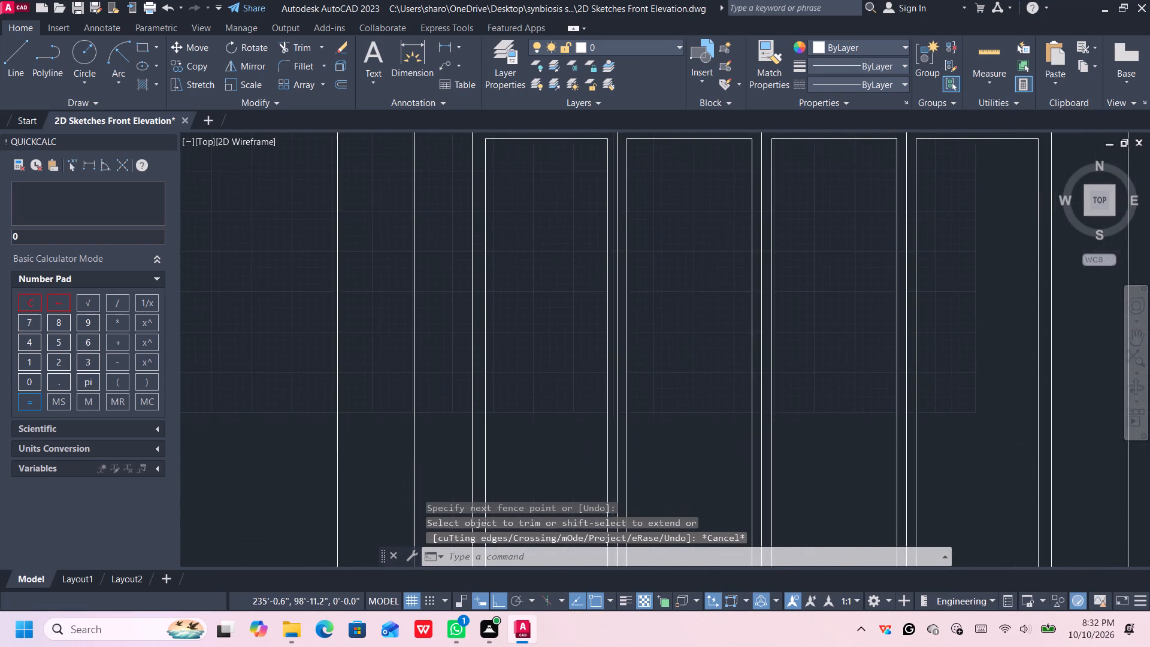
{"action": "scroll", "coordinate": [721, 213], "scroll_direction": "up", "scroll_amount": 2}
{"action": "scroll", "coordinate": [722, 213], "scroll_direction": "down", "scroll_amount": 2}
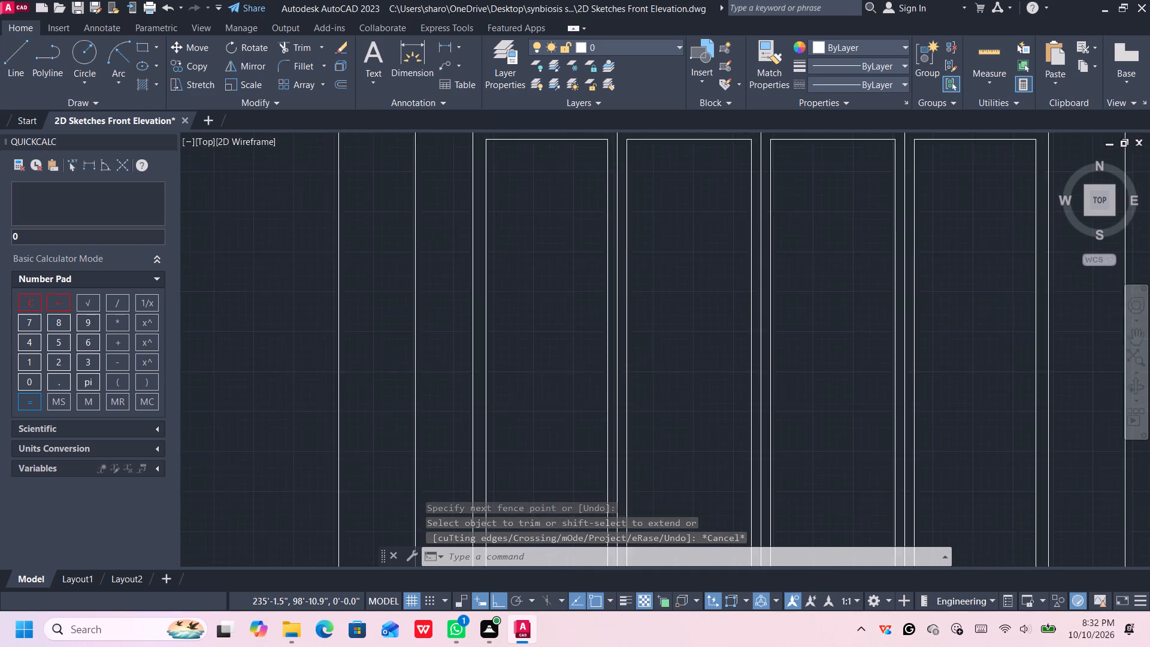
{"action": "scroll", "coordinate": [722, 214], "scroll_direction": "down", "scroll_amount": 1}
{"action": "middle_click_drag", "start_coordinate": [727, 202], "coordinate": [711, 280]}
{"action": "left_click", "coordinate": [705, 246]}
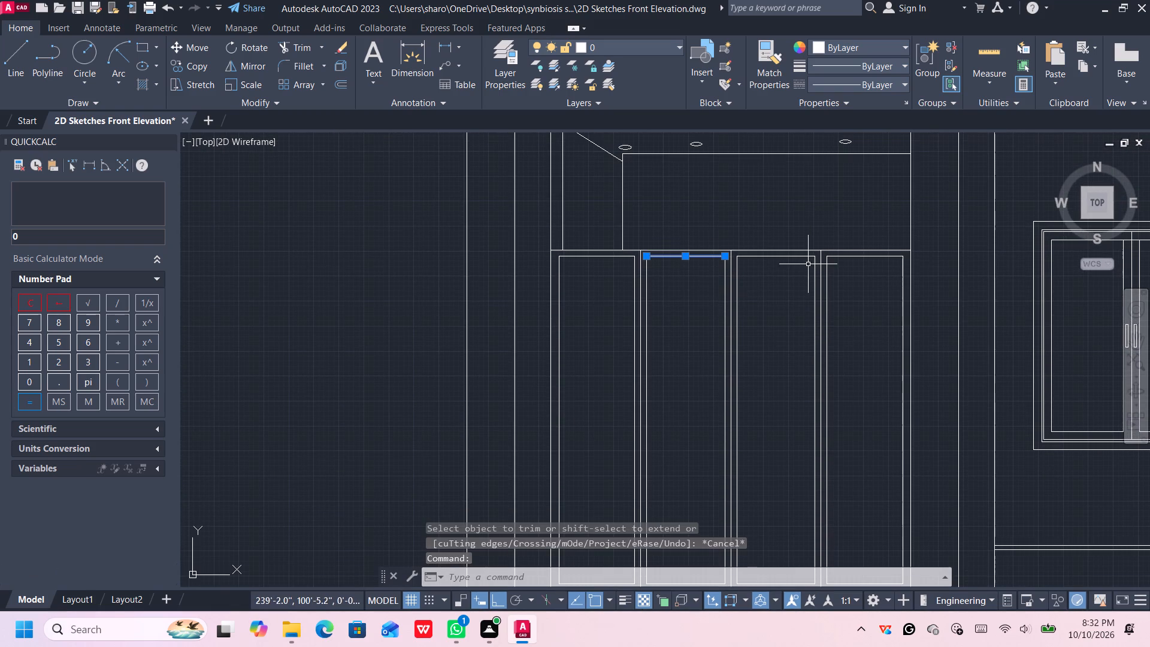
{"action": "left_click", "coordinate": [771, 256]}
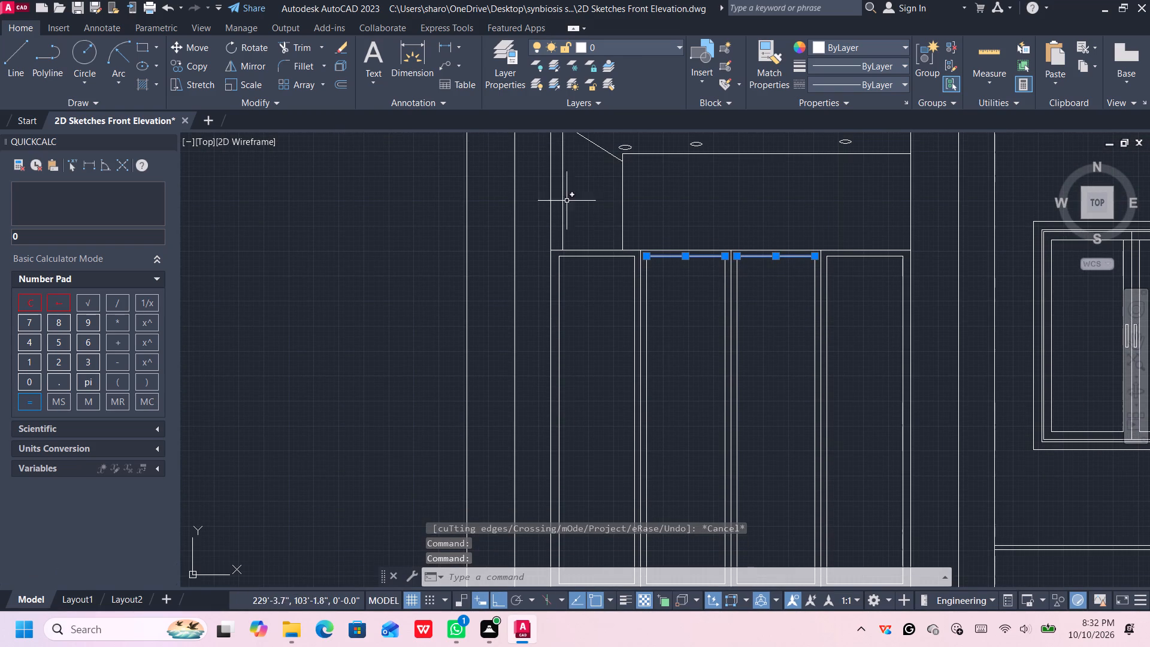
{"action": "left_click", "coordinate": [323, 83]}
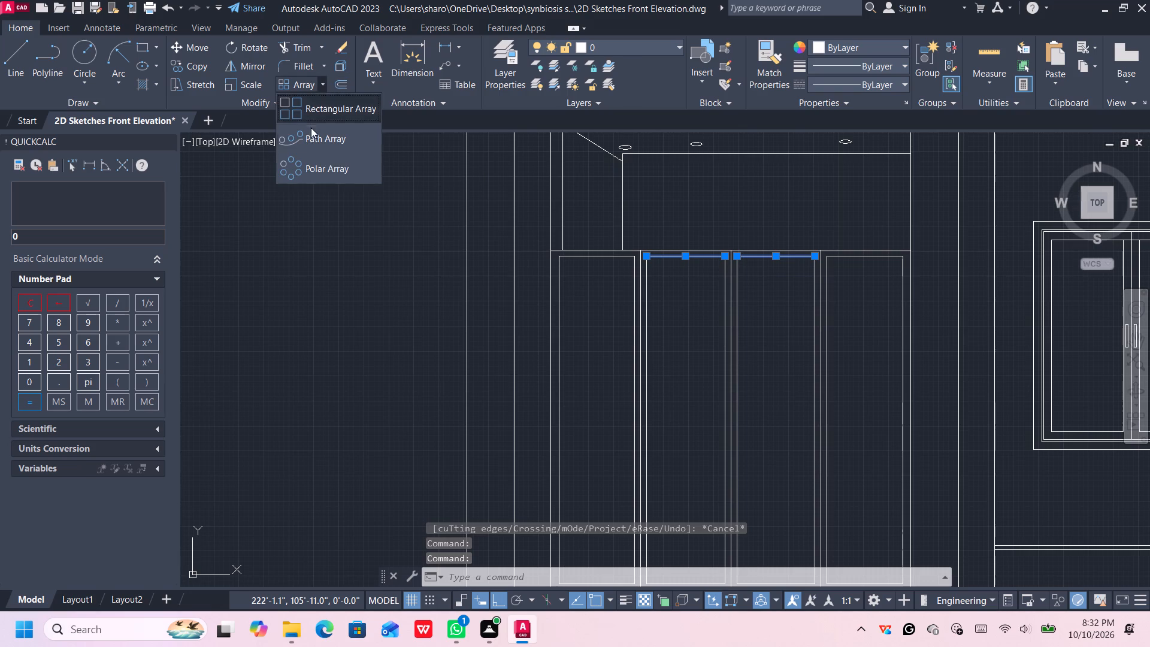
{"action": "left_click", "coordinate": [317, 140]}
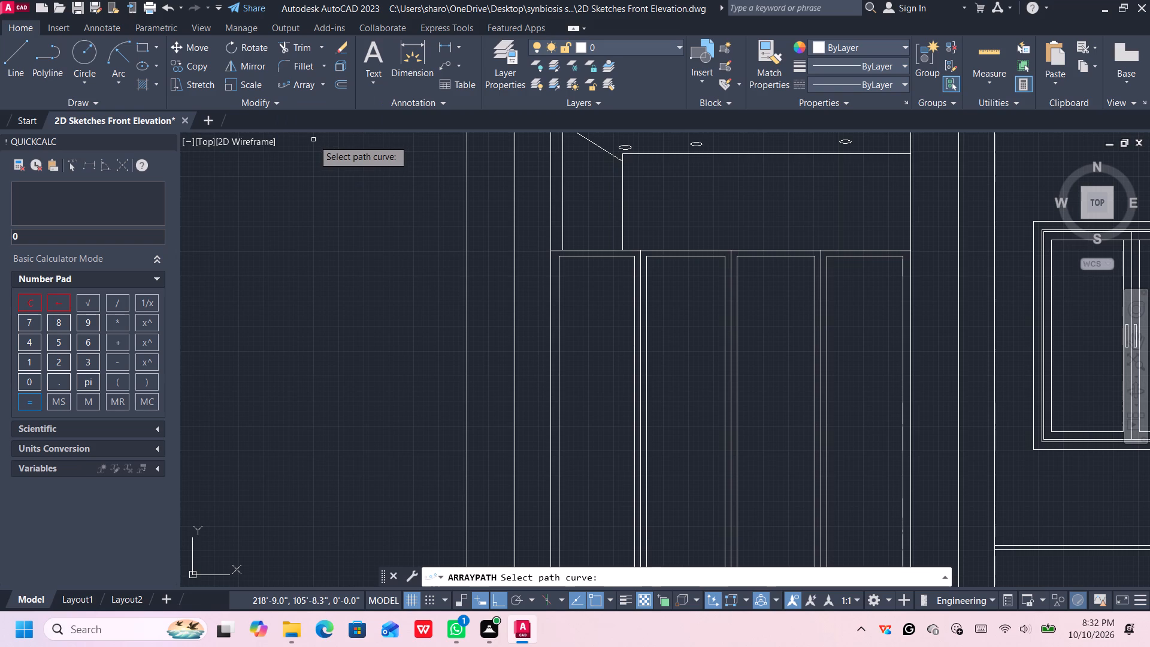
{"action": "left_click", "coordinate": [730, 311]}
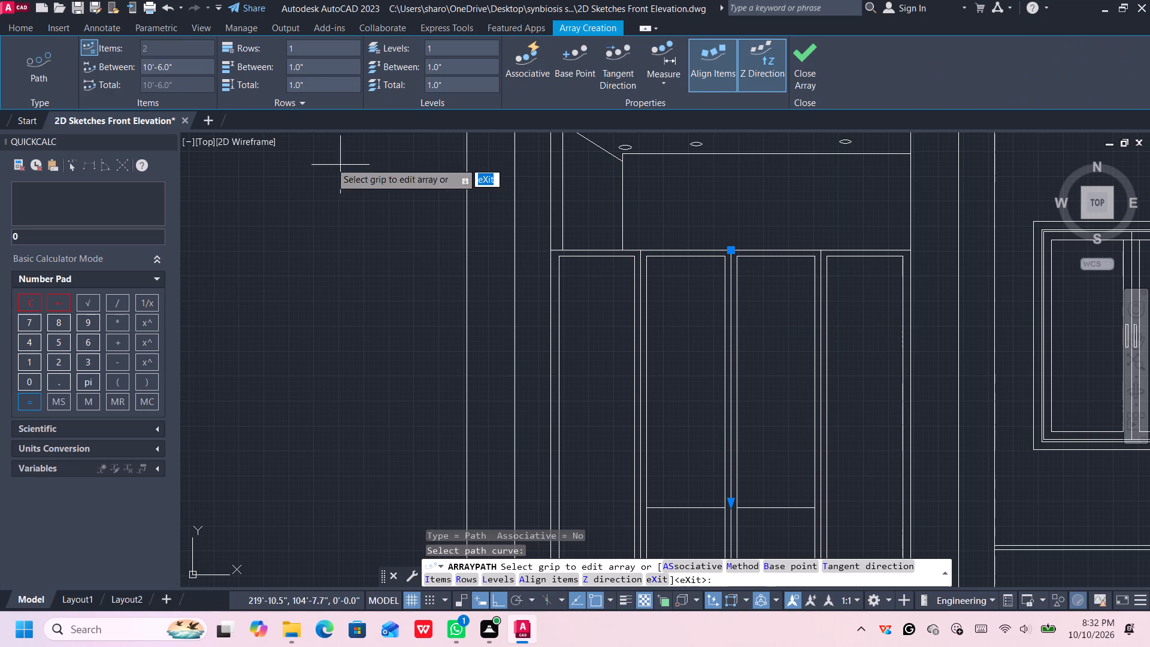
{"action": "left_click", "coordinate": [187, 65]}
{"action": "key", "text": "BackSpace"}
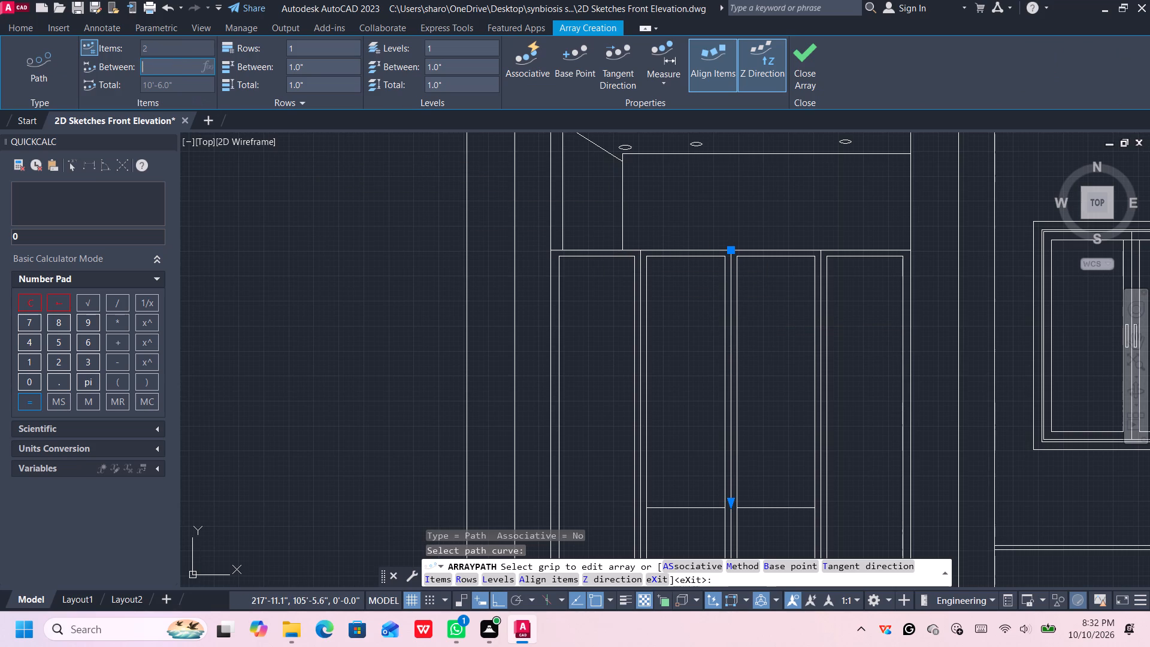
{"action": "type", "text": "5\""}
{"action": "key", "text": "Return"}
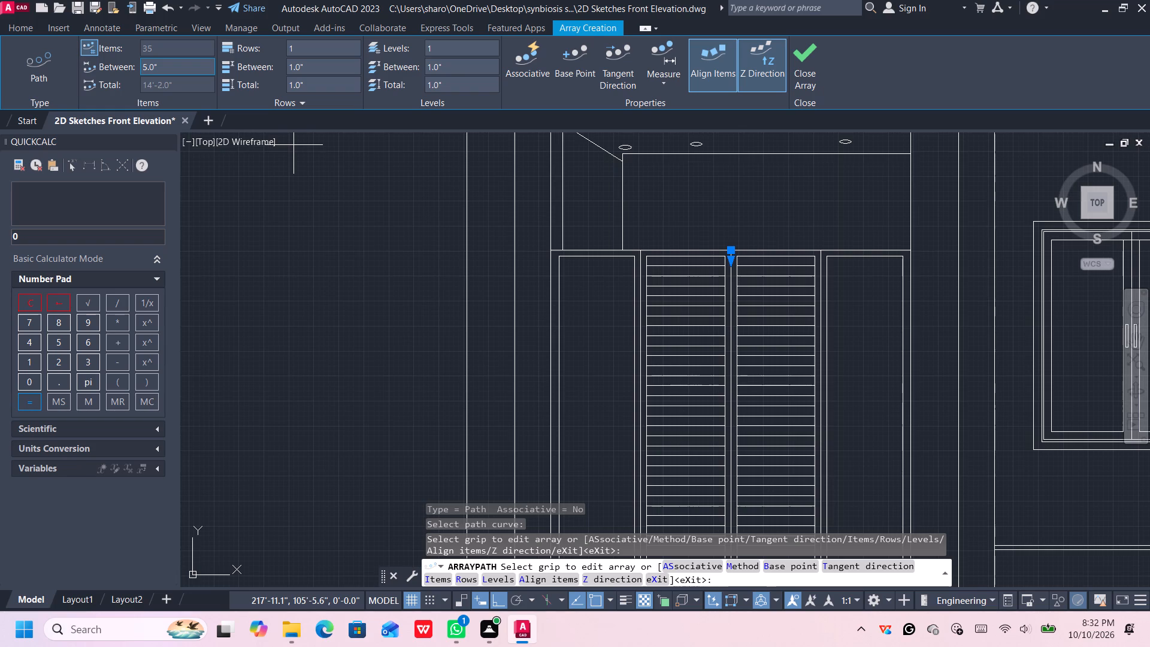
{"action": "scroll", "coordinate": [616, 318], "scroll_direction": "down", "scroll_amount": 2}
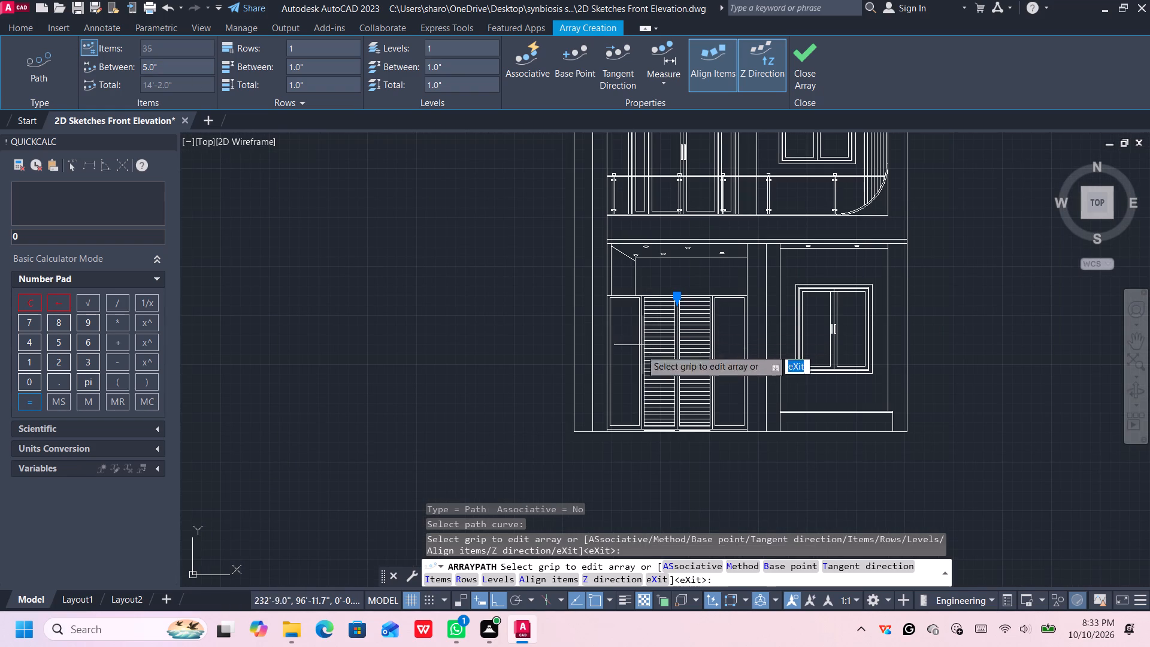
{"action": "middle_click_drag", "start_coordinate": [691, 457], "coordinate": [543, 491]}
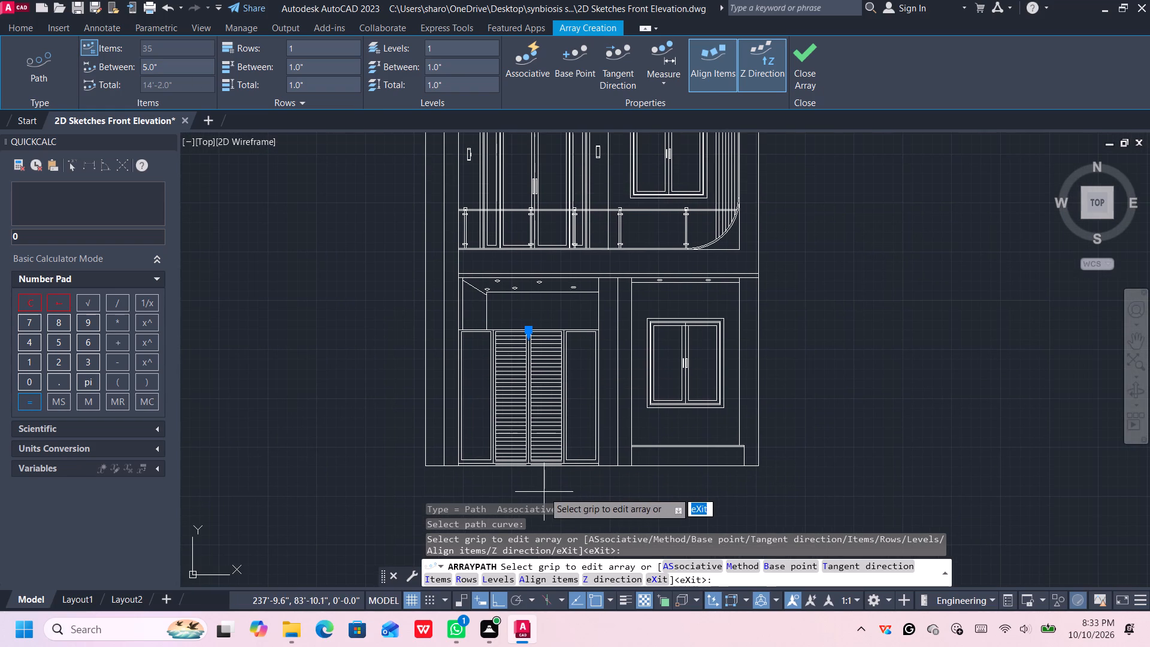
{"action": "scroll", "coordinate": [546, 491], "scroll_direction": "up", "scroll_amount": 1}
{"action": "middle_click_drag", "start_coordinate": [551, 468], "coordinate": [605, 459]}
{"action": "scroll", "coordinate": [605, 459], "scroll_direction": "up", "scroll_amount": 1}
{"action": "key", "text": "space"}
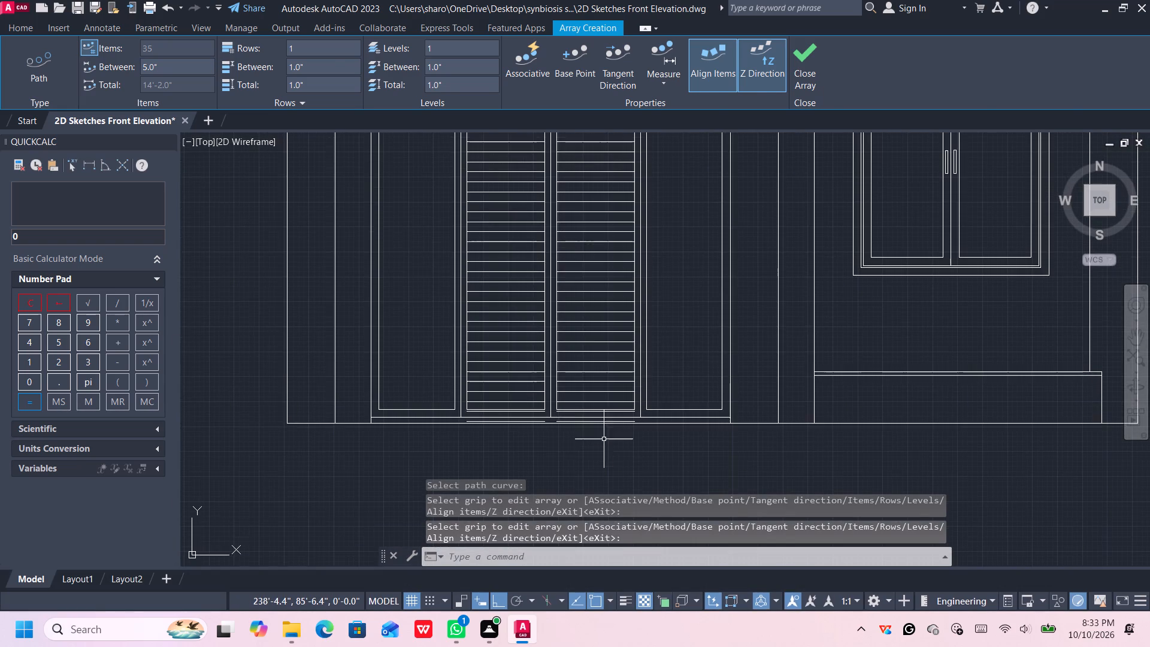
Delete the four surplus array lines below the inner frames of the two middle panels.
{"action": "scroll", "coordinate": [553, 432], "scroll_direction": "up", "scroll_amount": 1}
{"action": "left_click", "coordinate": [494, 425]}
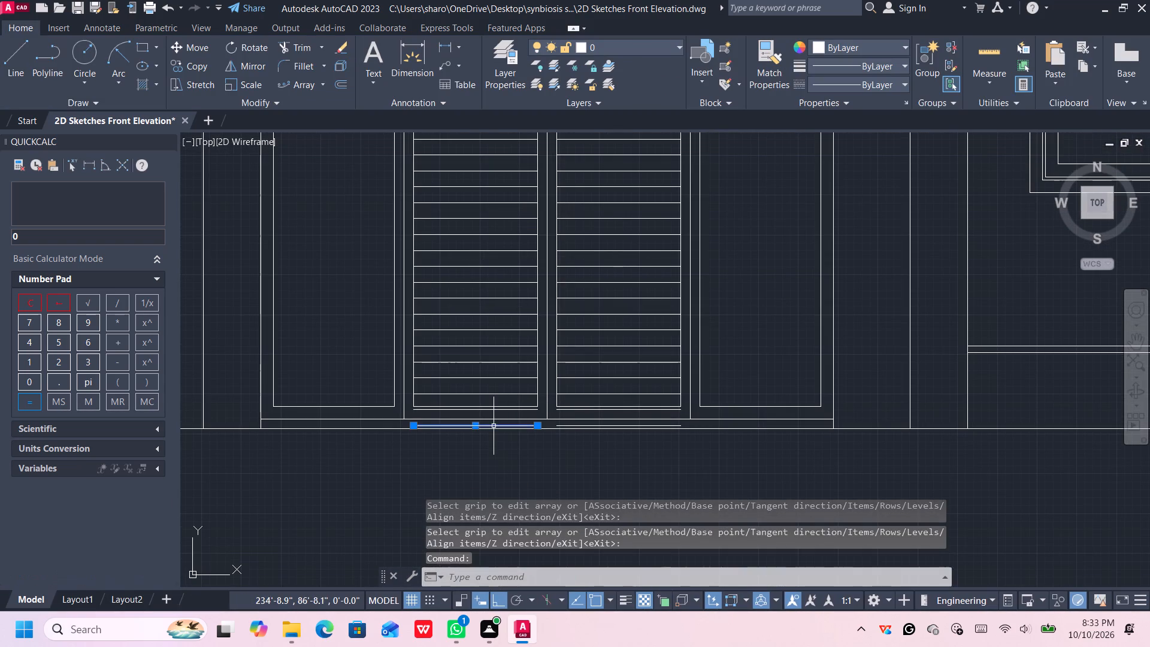
{"action": "left_click", "coordinate": [576, 425]}
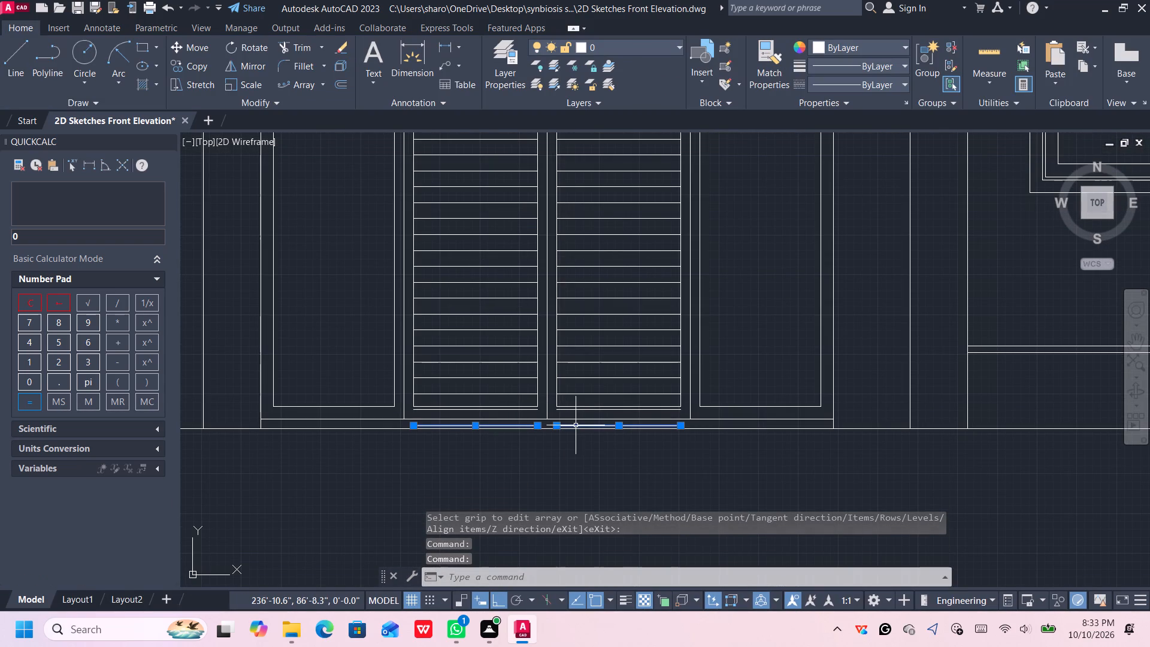
{"action": "scroll", "coordinate": [510, 409], "scroll_direction": "up", "scroll_amount": 1}
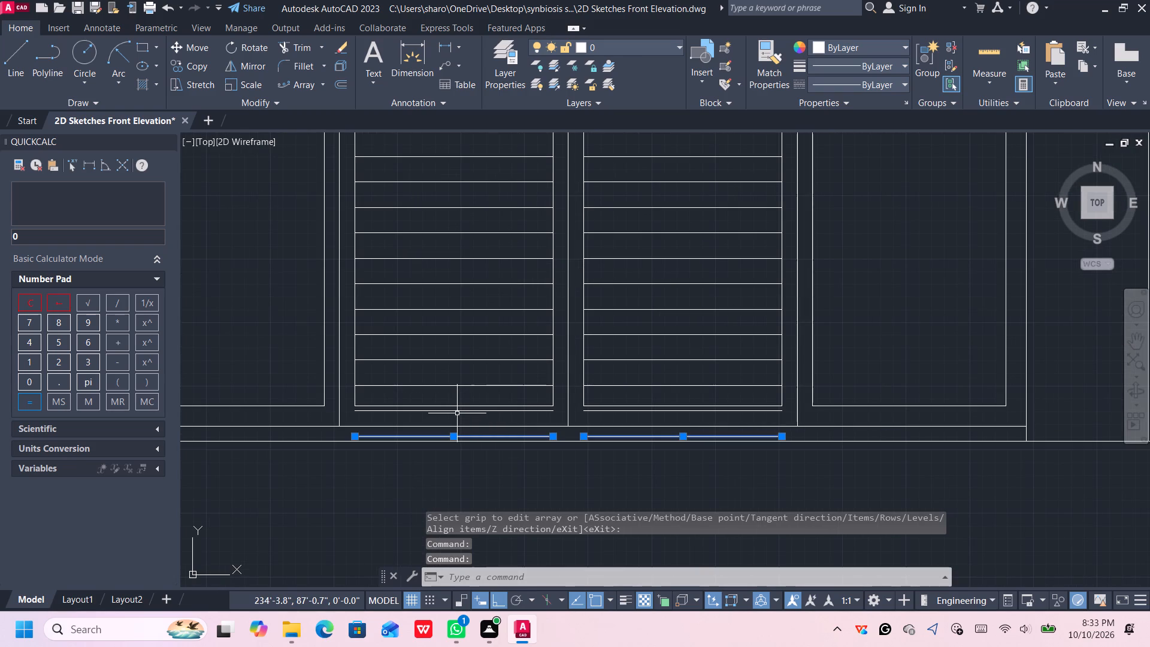
{"action": "left_click", "coordinate": [457, 412]}
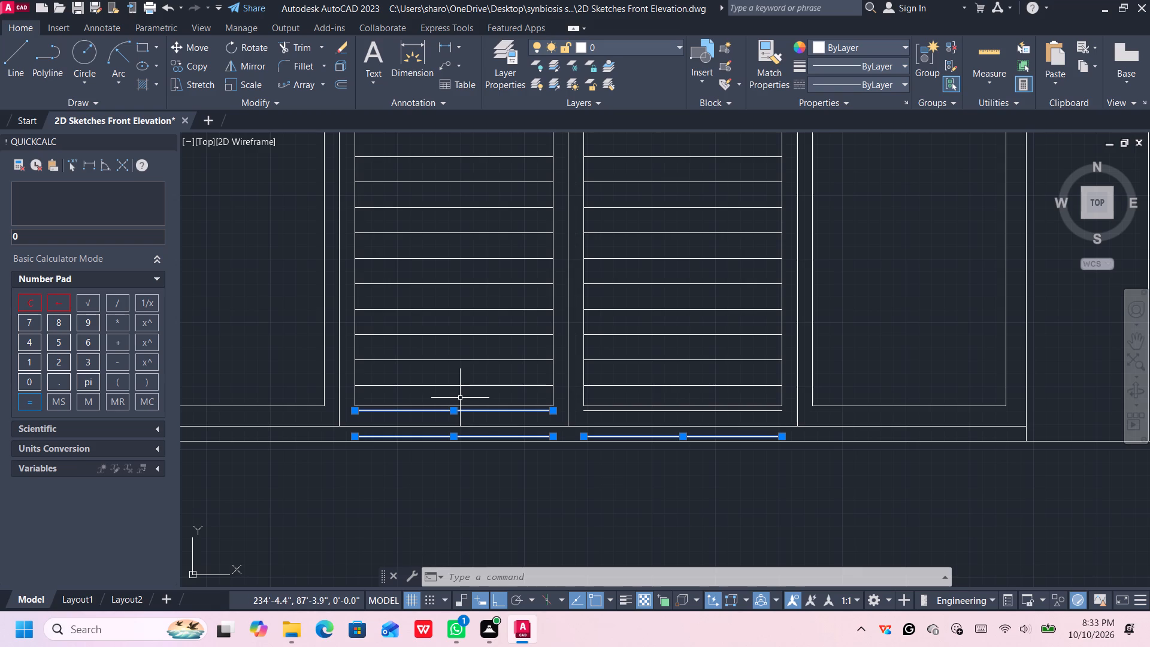
{"action": "left_click", "coordinate": [594, 411]}
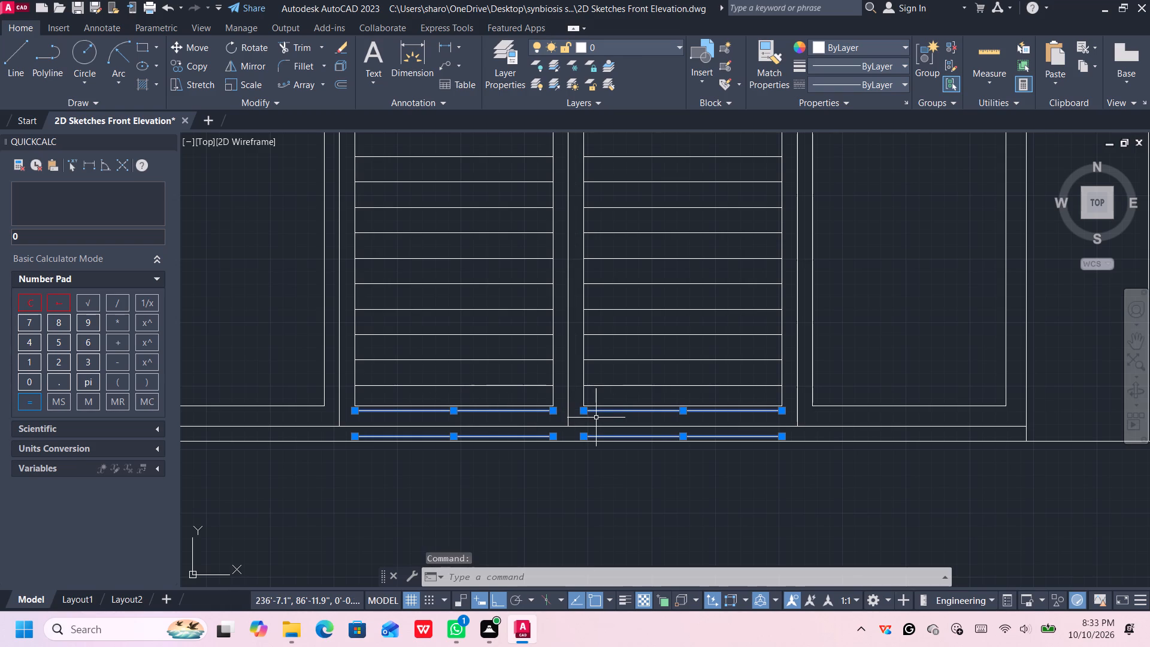
{"action": "key", "text": "Delete"}
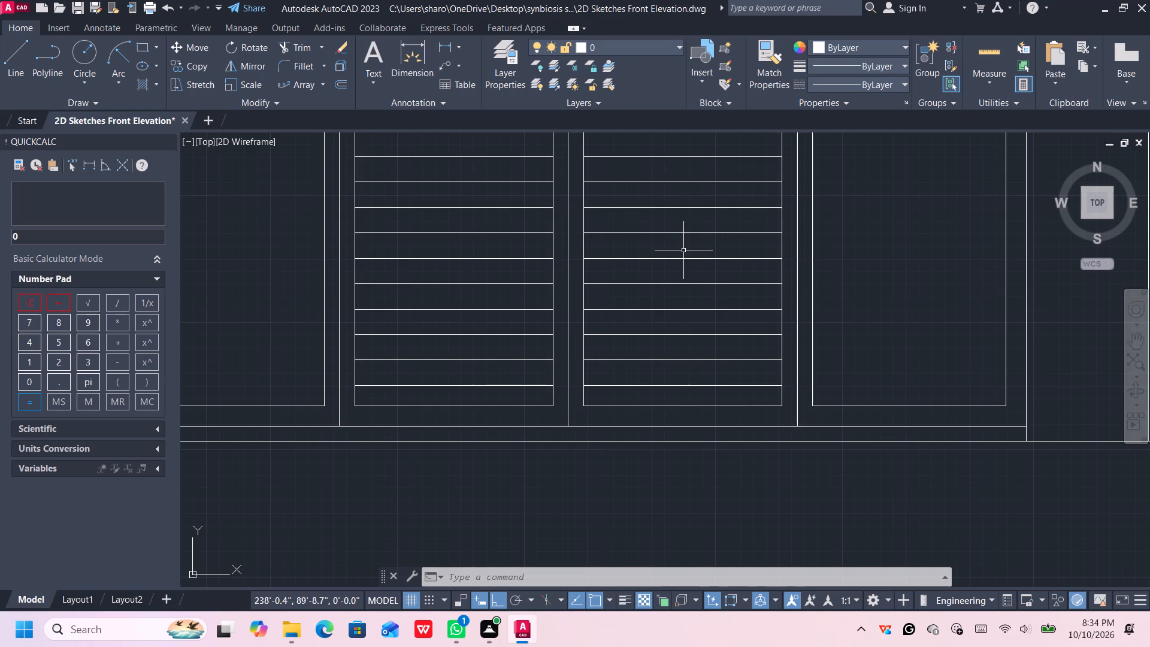
Draw a three-sided outline 2' high and 3' wide standing on the head line above the two middle panels.
{"action": "scroll", "coordinate": [683, 252], "scroll_direction": "up", "scroll_amount": 1}
{"action": "scroll", "coordinate": [683, 252], "scroll_direction": "down", "scroll_amount": 6}
{"action": "middle_click_drag", "start_coordinate": [694, 218], "coordinate": [651, 445]}
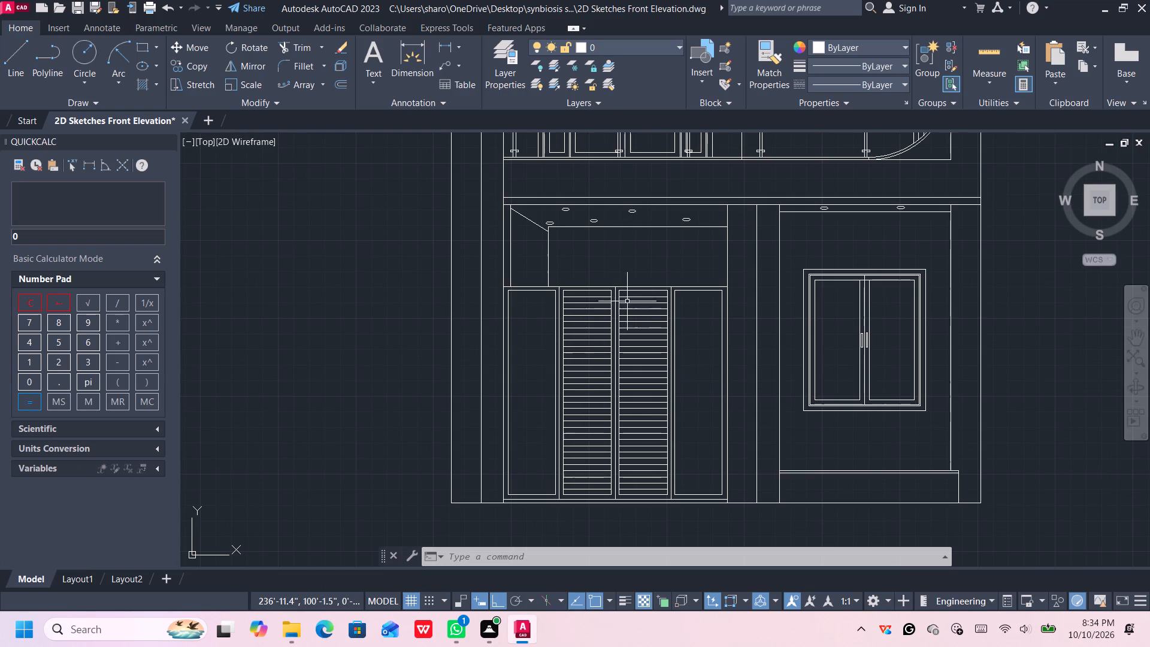
{"action": "middle_click_drag", "start_coordinate": [627, 301], "coordinate": [524, 326]}
{"action": "scroll", "coordinate": [525, 326], "scroll_direction": "down", "scroll_amount": 1}
{"action": "scroll", "coordinate": [498, 292], "scroll_direction": "up", "scroll_amount": 3}
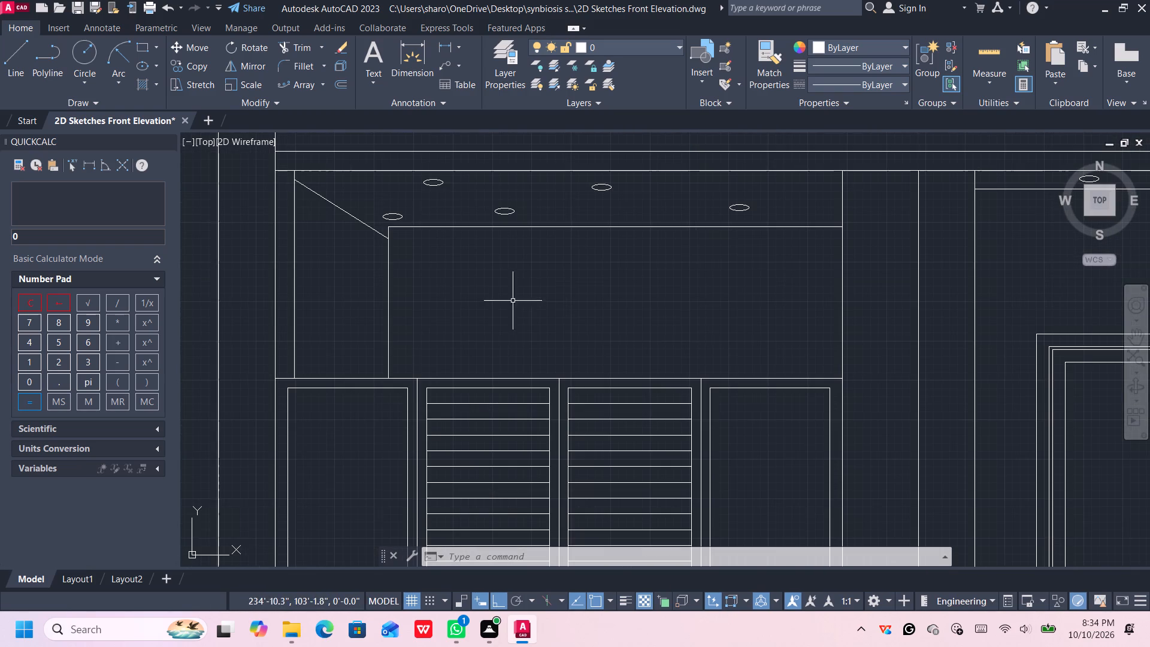
{"action": "middle_click_drag", "start_coordinate": [534, 323], "coordinate": [526, 363]}
{"action": "scroll", "coordinate": [526, 362], "scroll_direction": "up", "scroll_amount": 1}
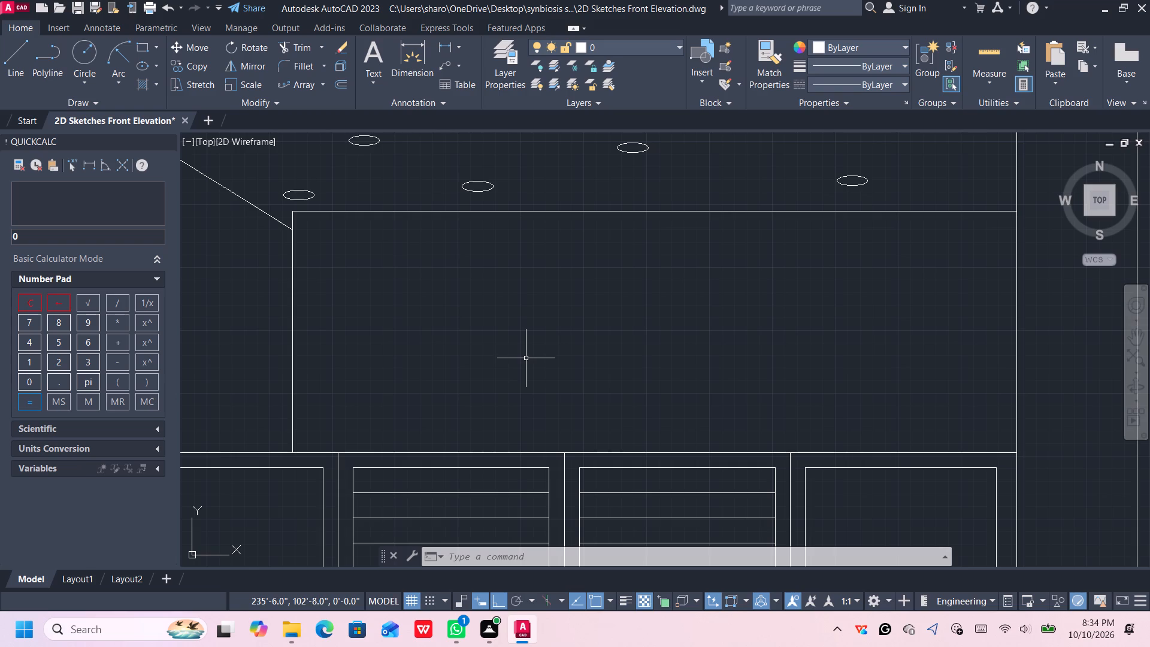
{"action": "scroll", "coordinate": [526, 357], "scroll_direction": "up", "scroll_amount": 2}
{"action": "scroll", "coordinate": [526, 357], "scroll_direction": "down", "scroll_amount": 3}
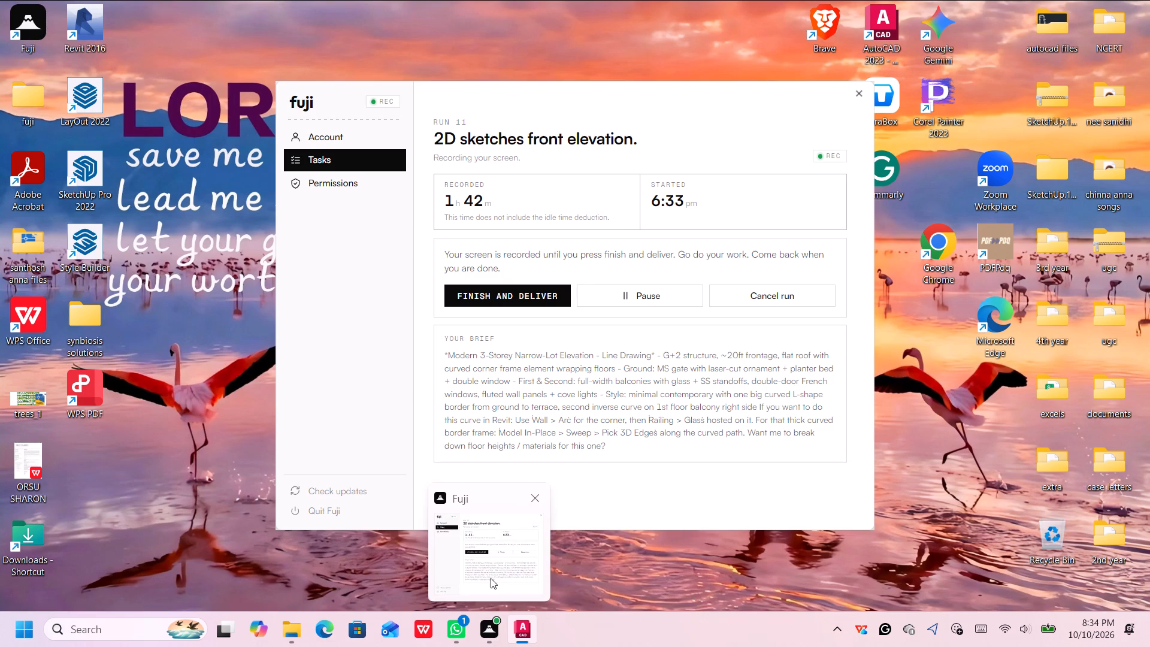
{"action": "left_click", "coordinate": [580, 337]}
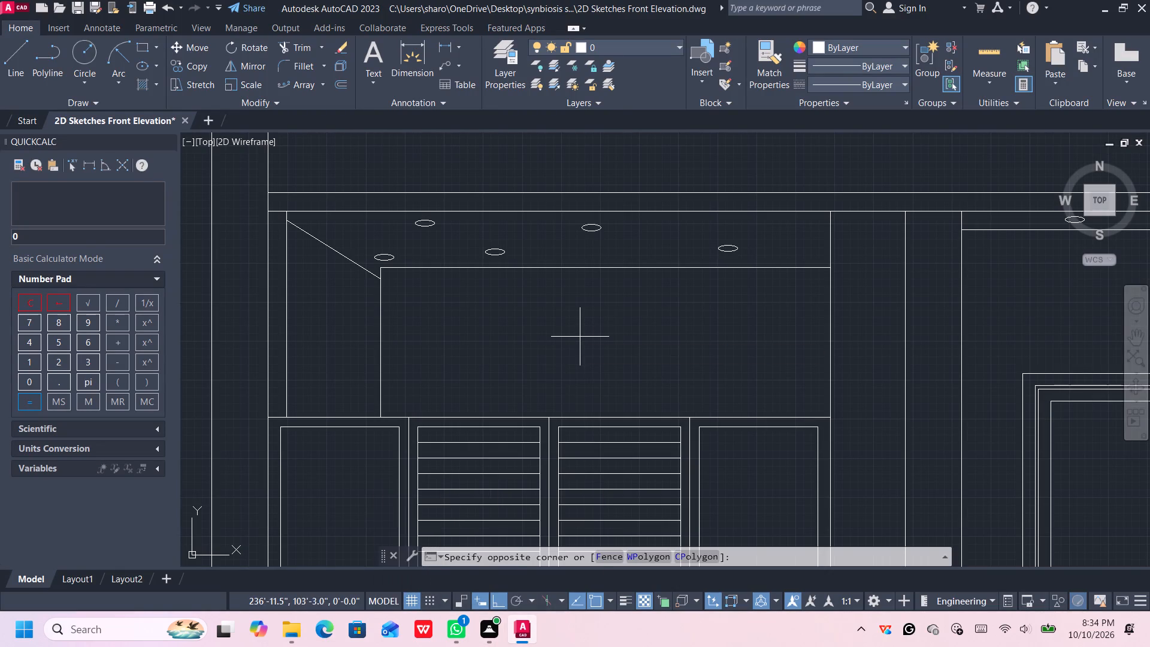
{"action": "left_click", "coordinate": [561, 373]}
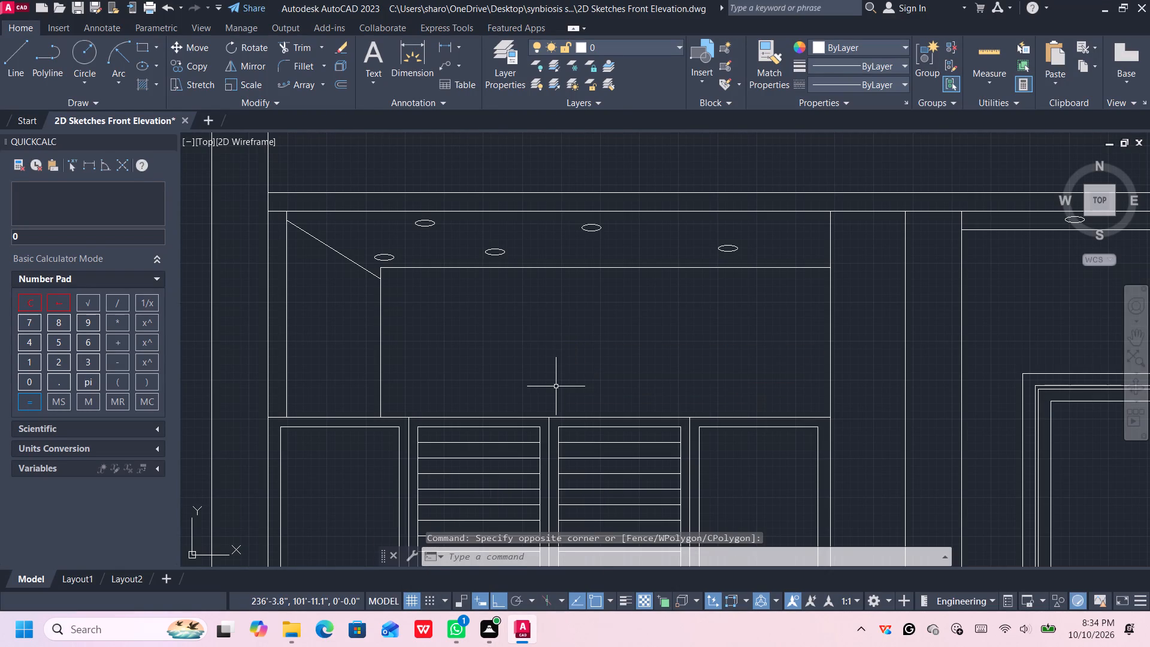
{"action": "key", "text": "l"}
{"action": "key", "text": "Return"}
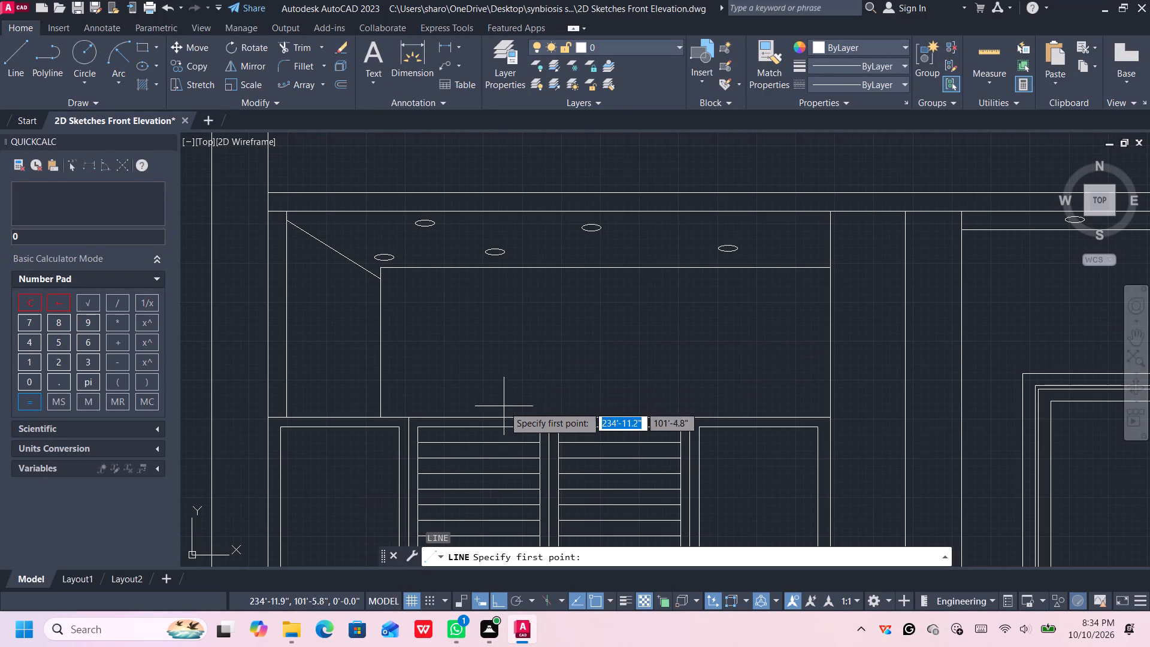
{"action": "left_click", "coordinate": [485, 416]}
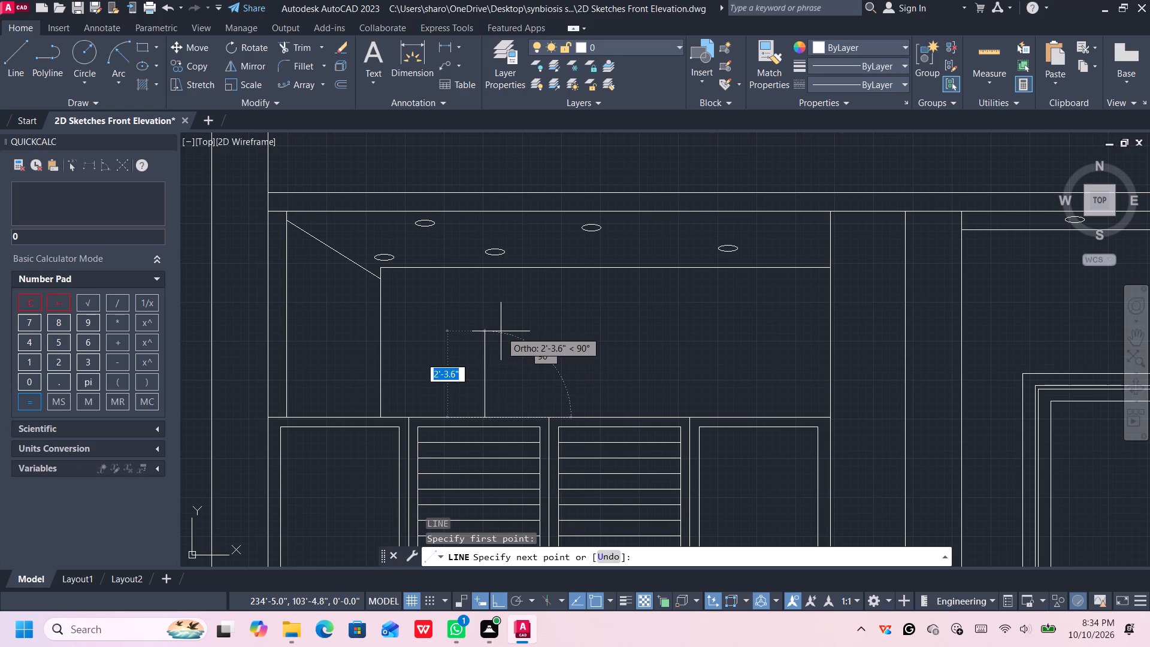
{"action": "type", "text": "2'"}
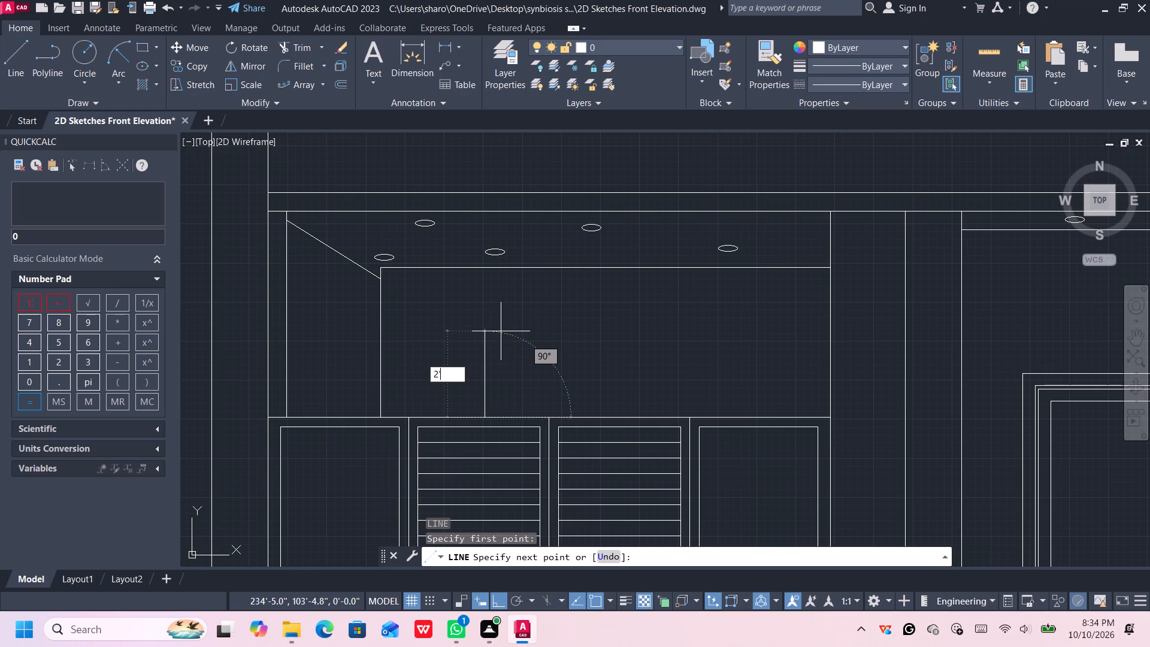
{"action": "key", "text": "Return"}
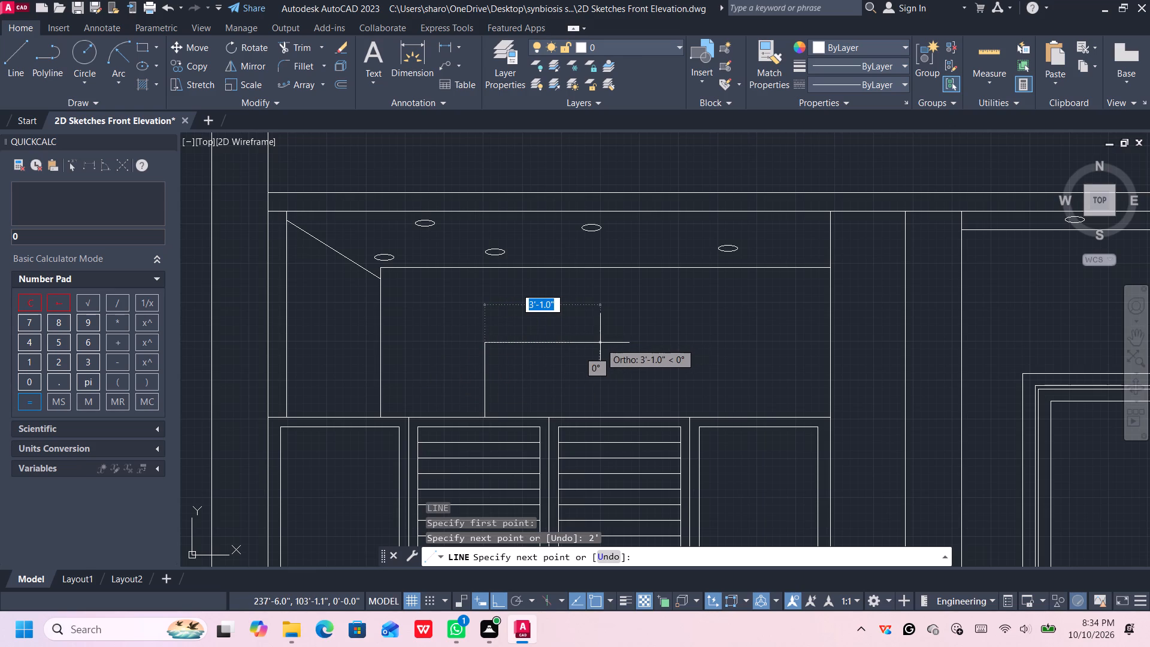
{"action": "type", "text": "3'"}
{"action": "key", "text": "Return"}
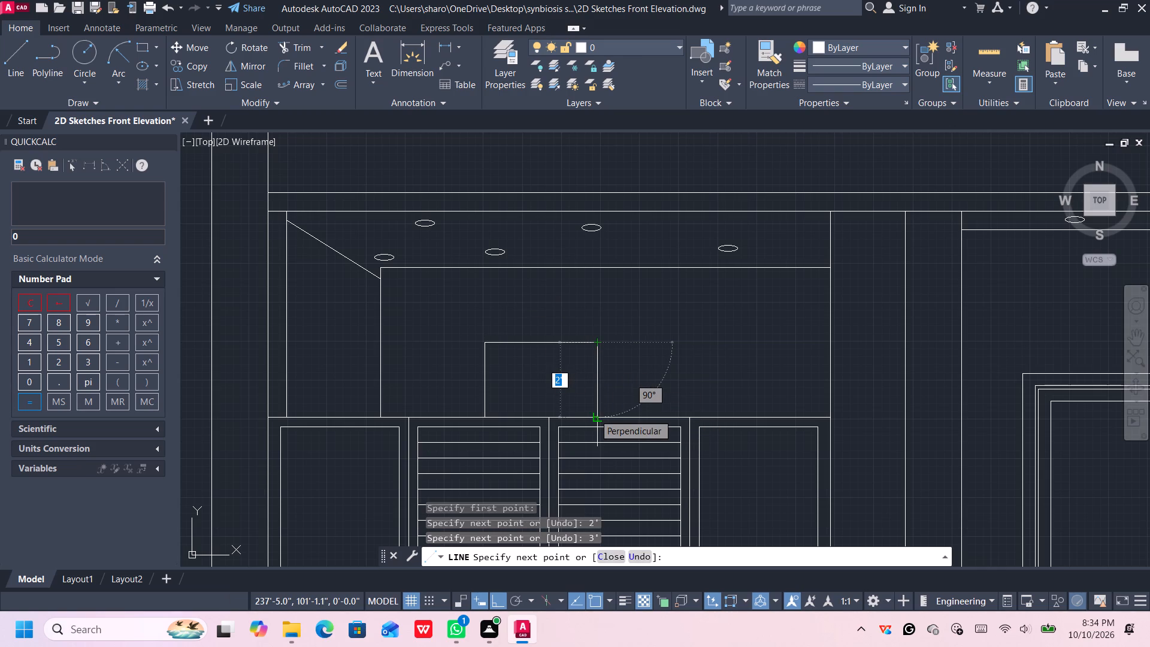
{"action": "left_click", "coordinate": [594, 414]}
{"action": "key", "text": "space"}
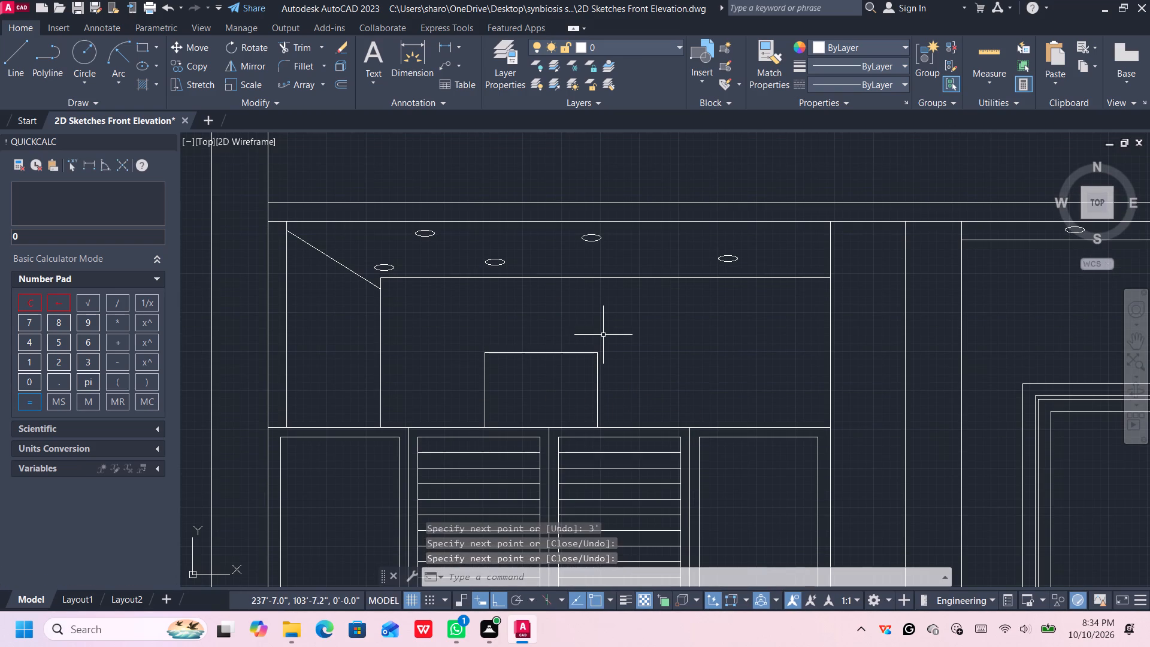
Draw an adjoining outline 1' wide from the 3' outline's upper-right corner, running down to the head line.
{"action": "key", "text": "l"}
{"action": "key", "text": "Return"}
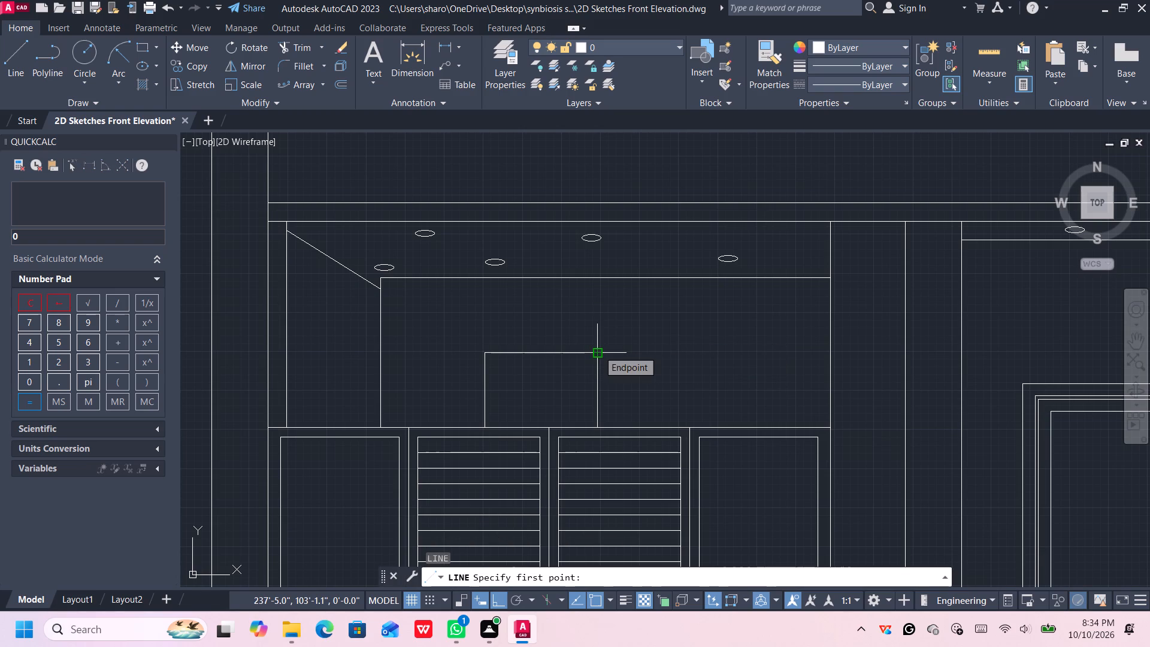
{"action": "left_click", "coordinate": [598, 350]}
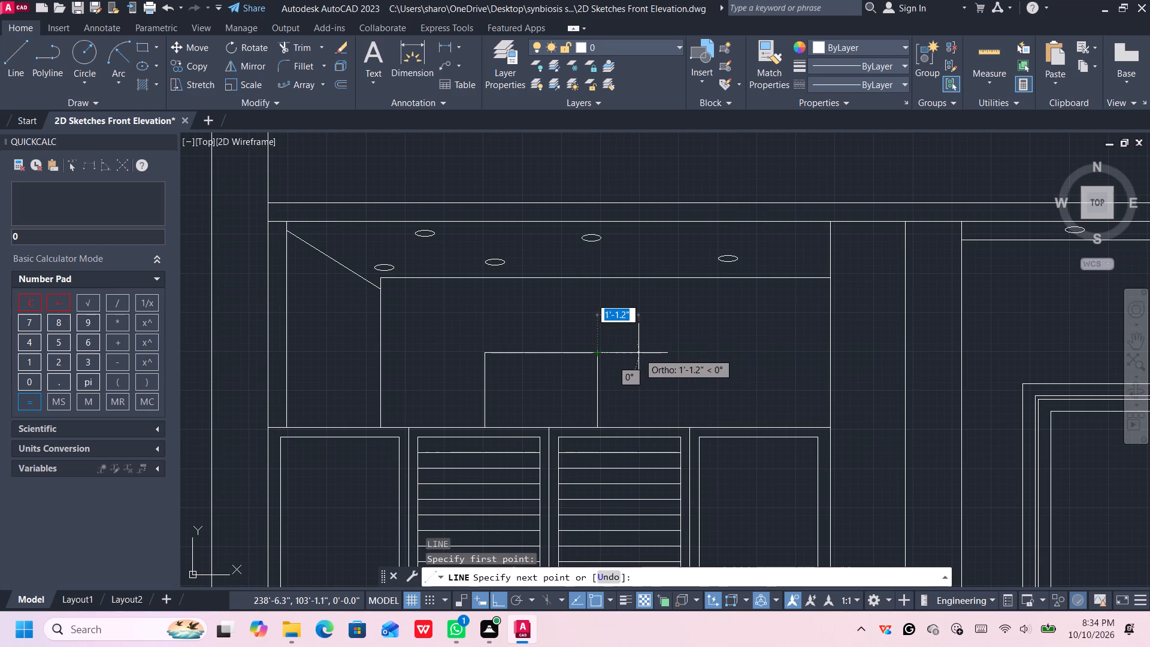
{"action": "scroll", "coordinate": [638, 353], "scroll_direction": "up", "scroll_amount": 1}
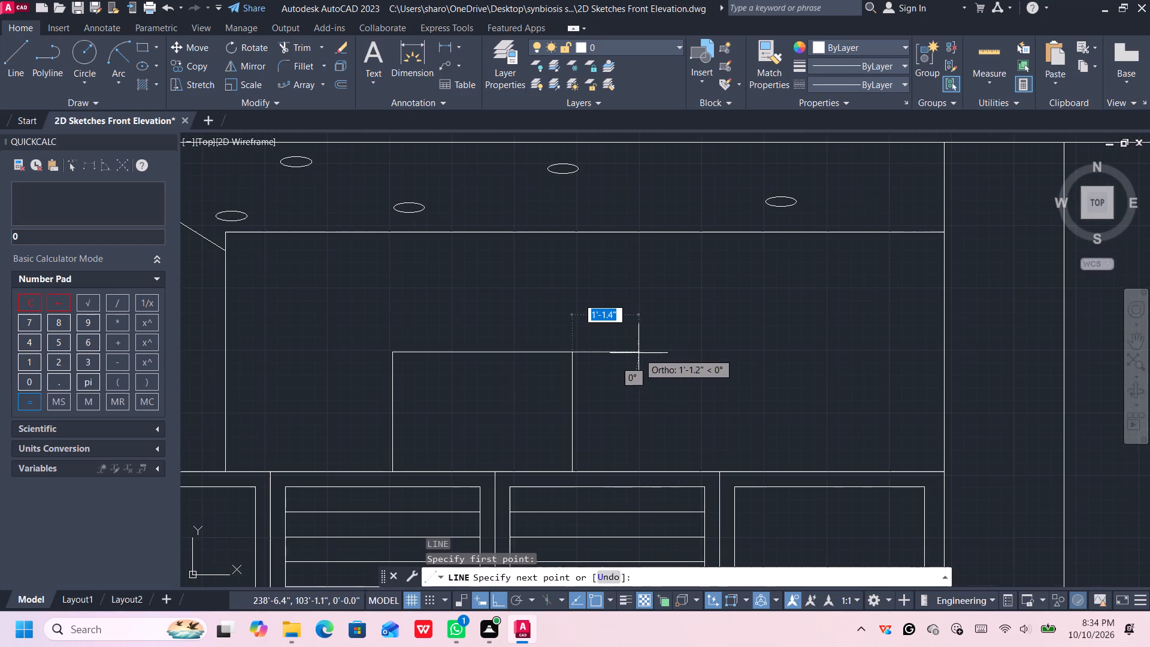
{"action": "middle_click_drag", "start_coordinate": [638, 353], "coordinate": [631, 322]}
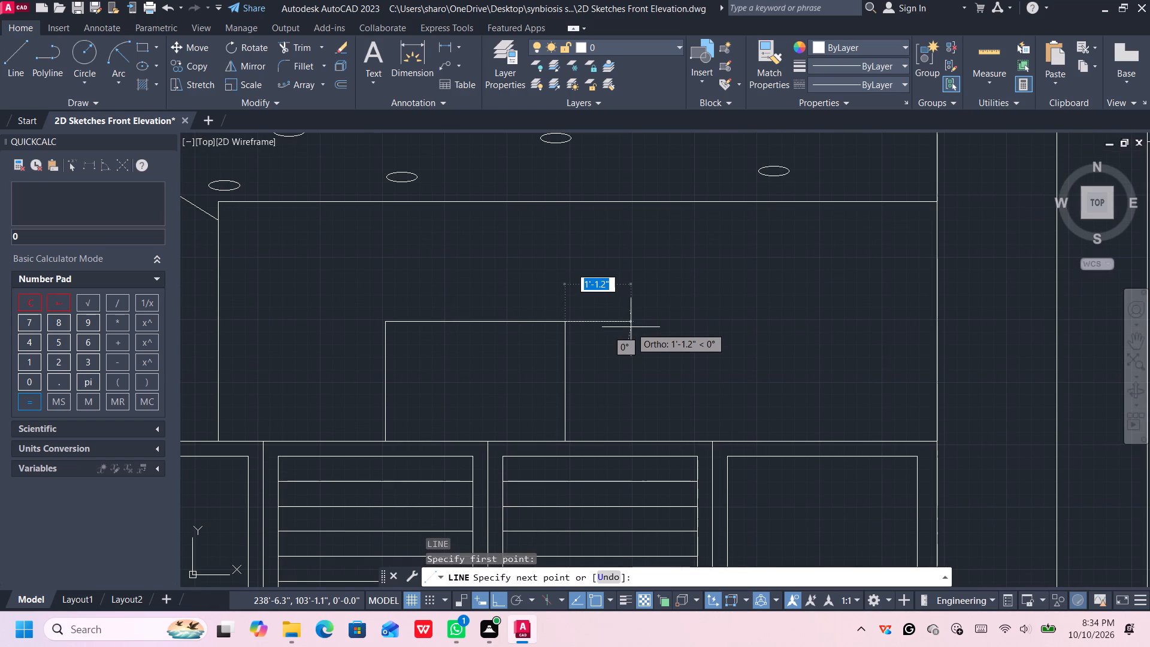
{"action": "type", "text": "1'"}
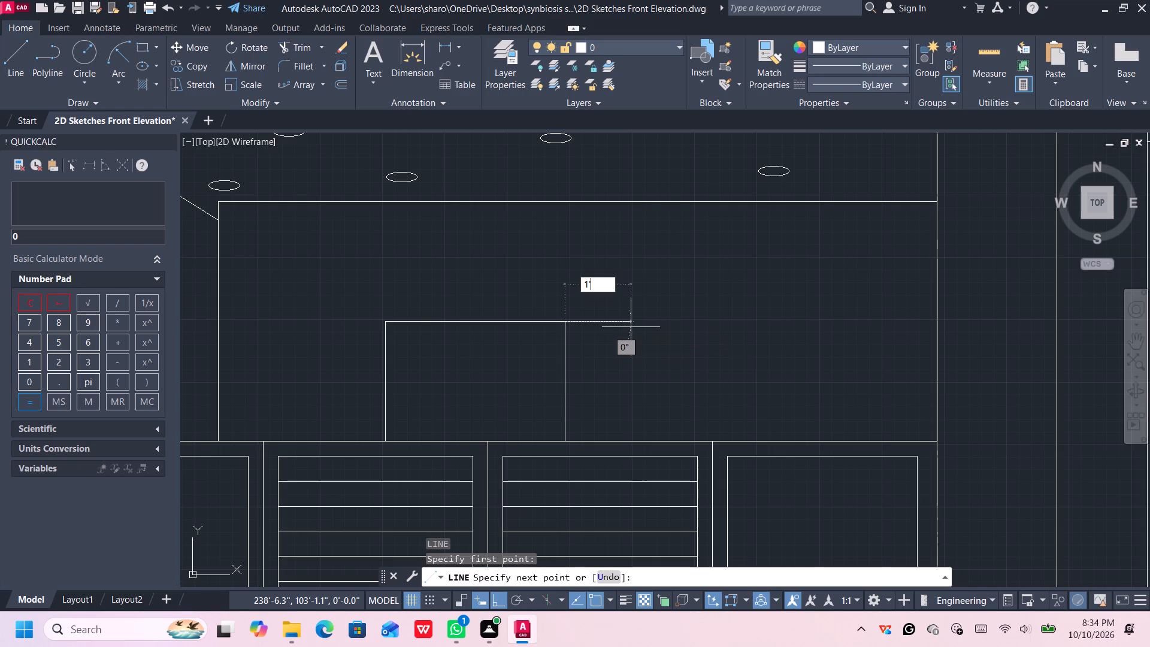
{"action": "key", "text": "Return"}
{"action": "left_click", "coordinate": [627, 440]}
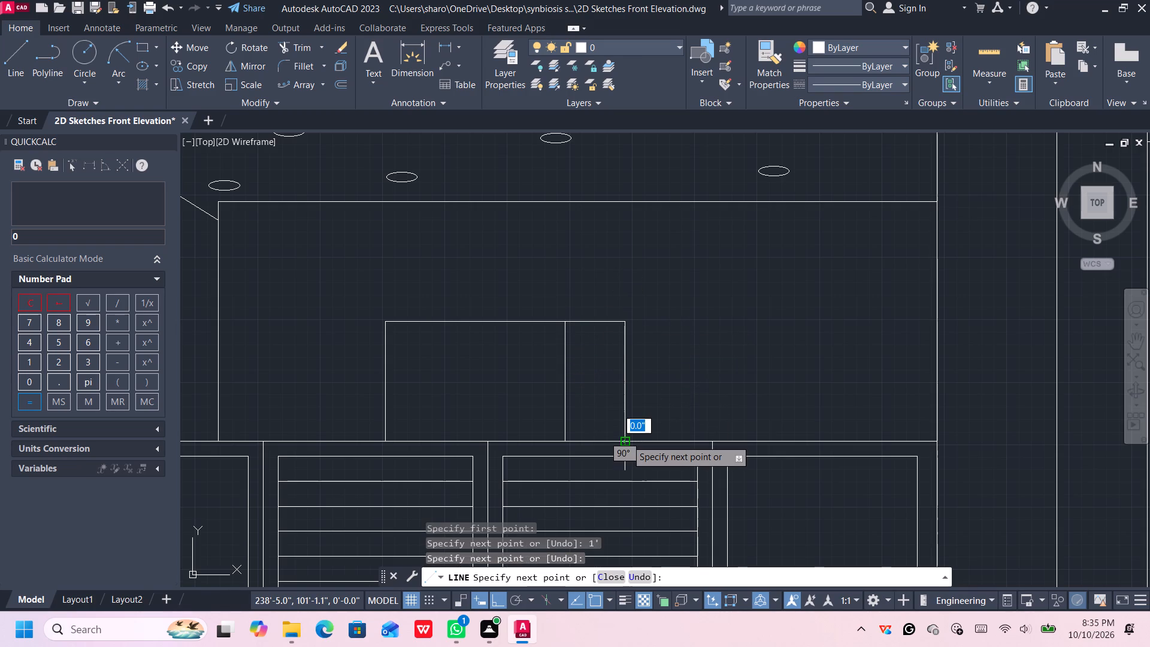
{"action": "key", "text": "space"}
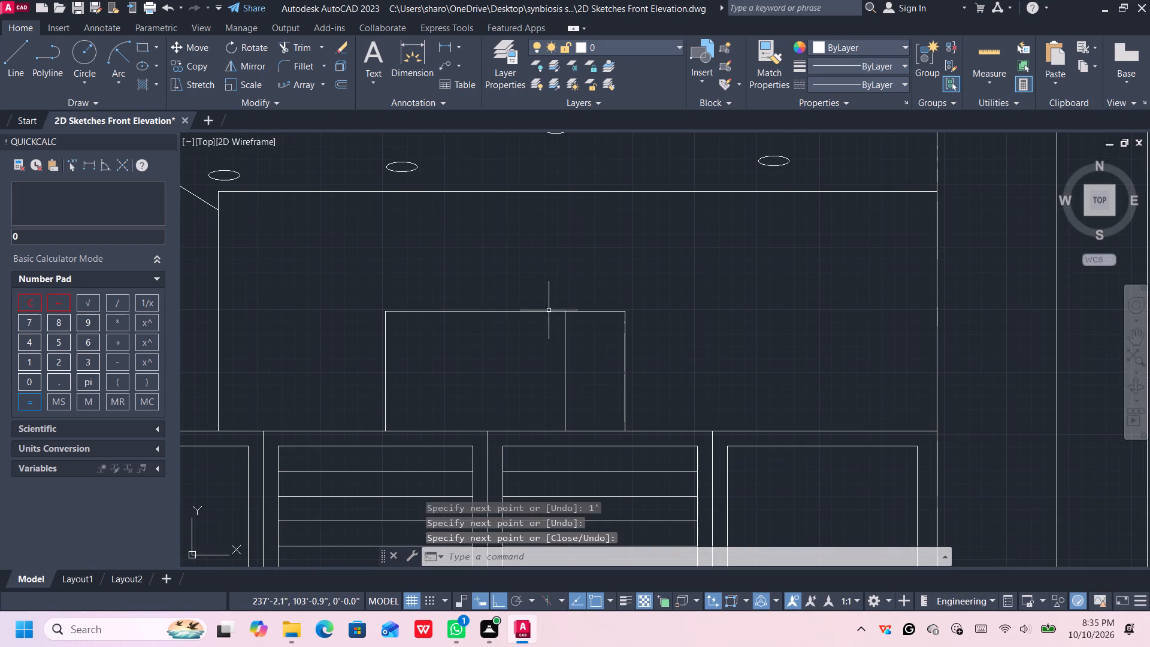
Join the left, top and right lines of the 3' wide outline into one polyline.
{"action": "left_click", "coordinate": [549, 303]}
{"action": "left_click", "coordinate": [367, 380]}
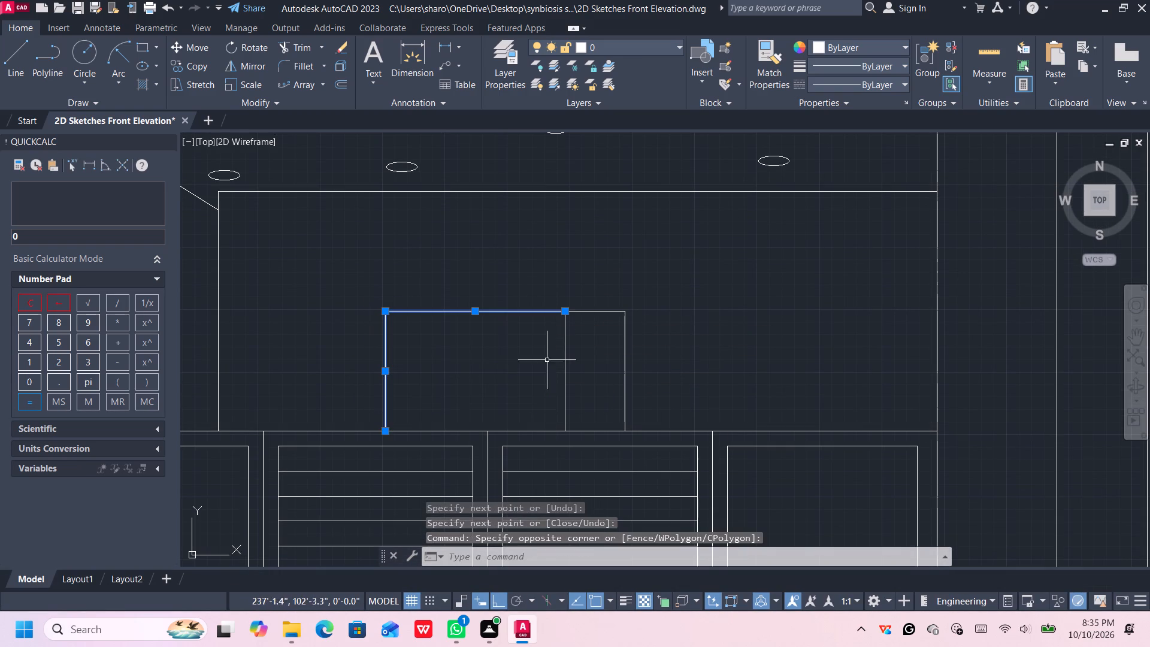
{"action": "left_click", "coordinate": [564, 352]}
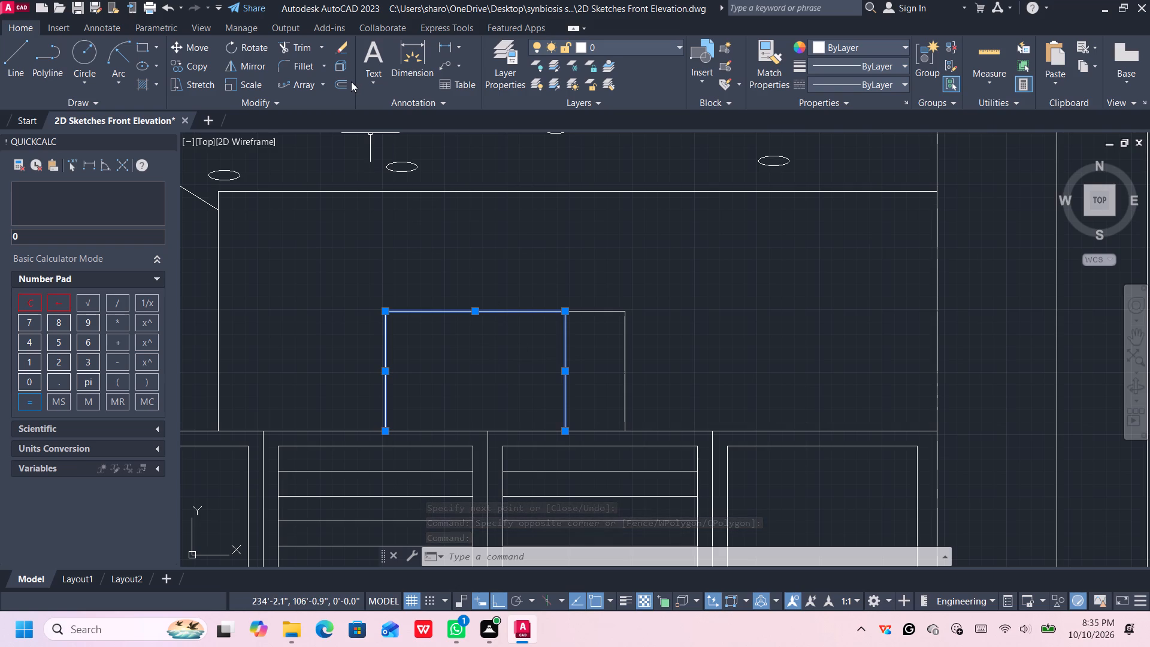
{"action": "key", "text": "j"}
{"action": "key", "text": "Return"}
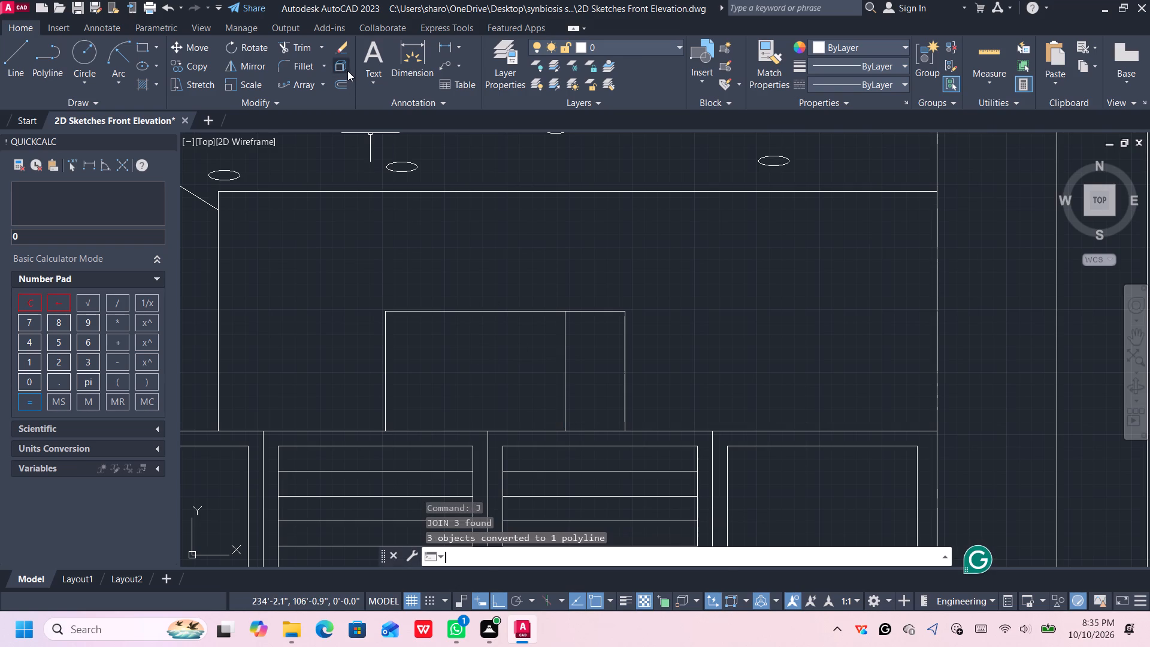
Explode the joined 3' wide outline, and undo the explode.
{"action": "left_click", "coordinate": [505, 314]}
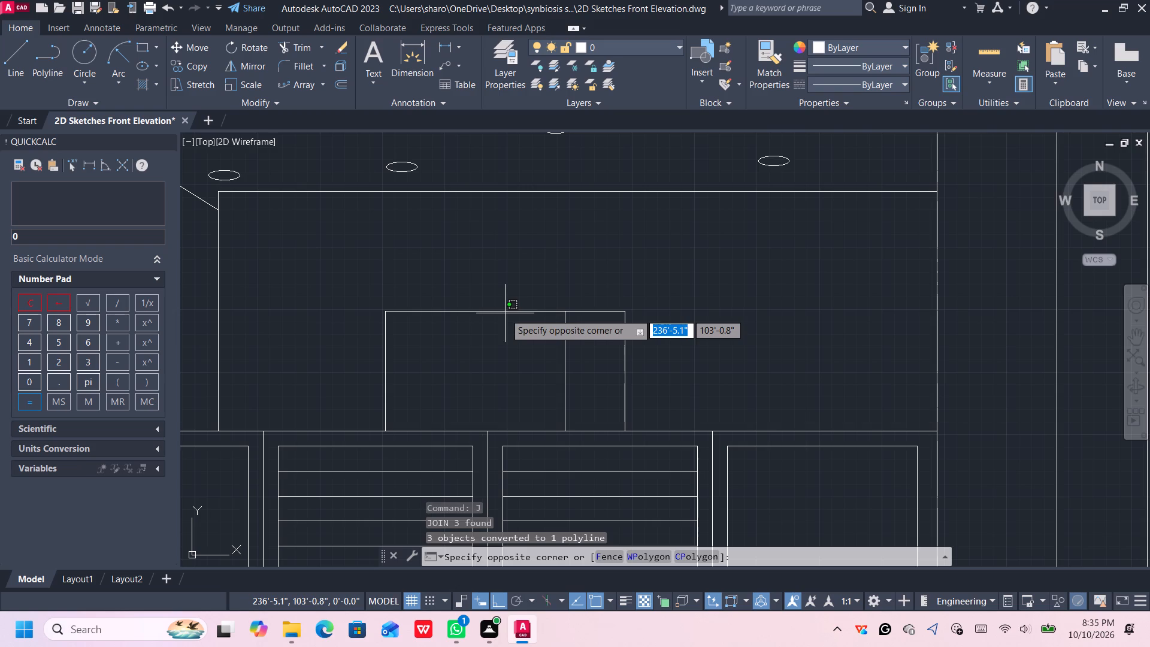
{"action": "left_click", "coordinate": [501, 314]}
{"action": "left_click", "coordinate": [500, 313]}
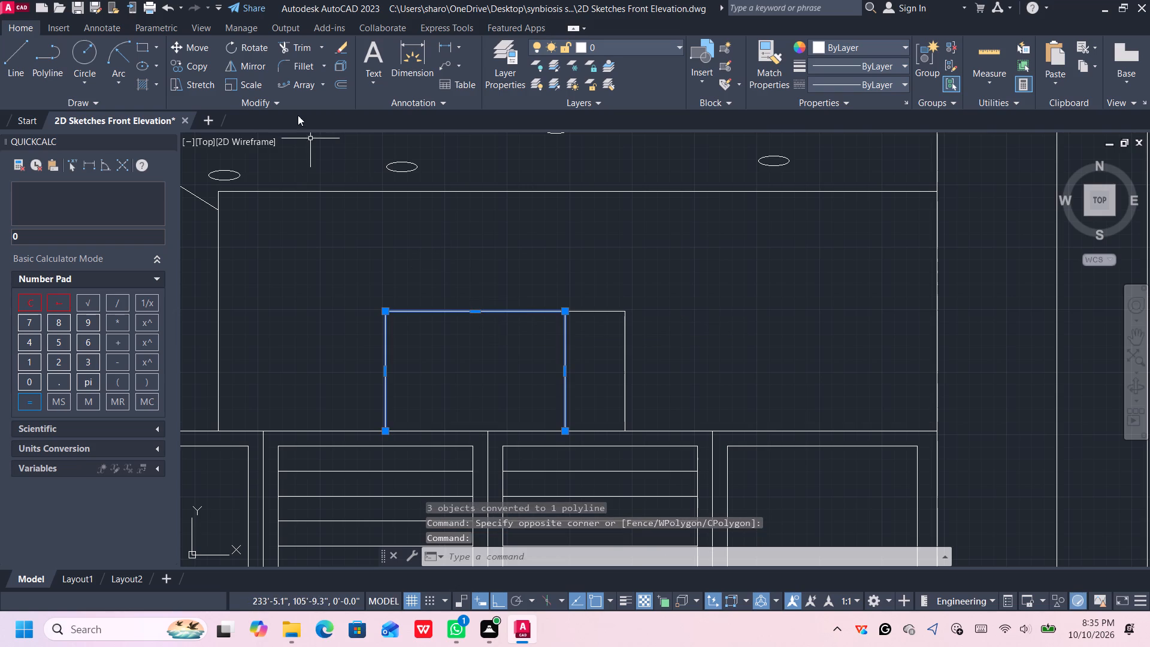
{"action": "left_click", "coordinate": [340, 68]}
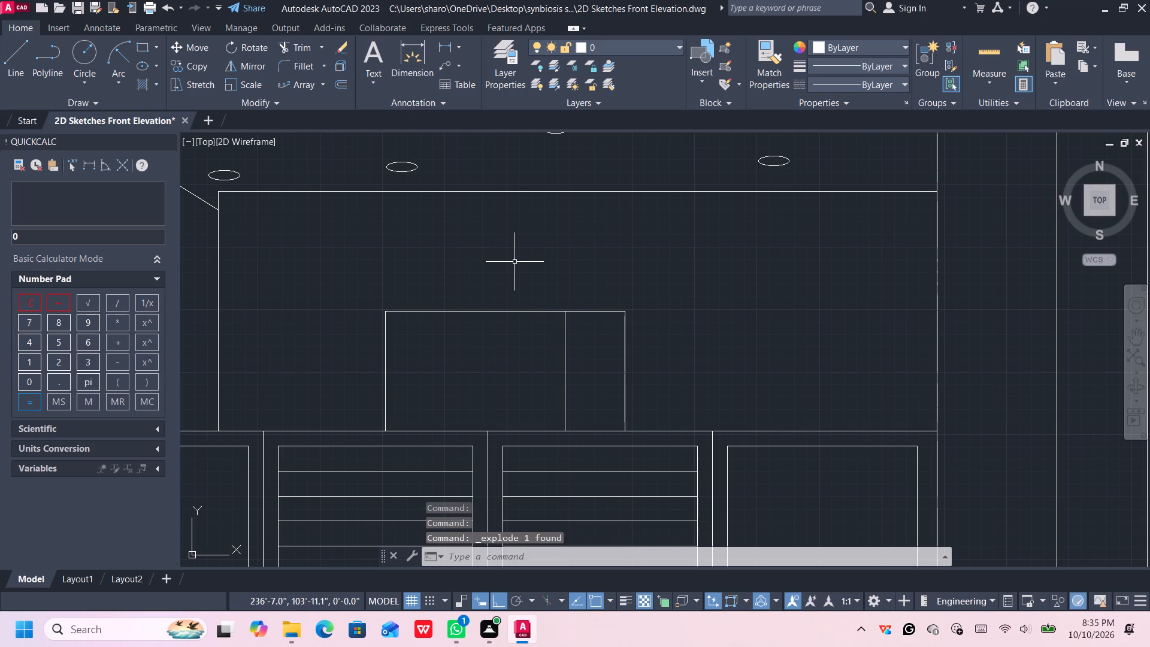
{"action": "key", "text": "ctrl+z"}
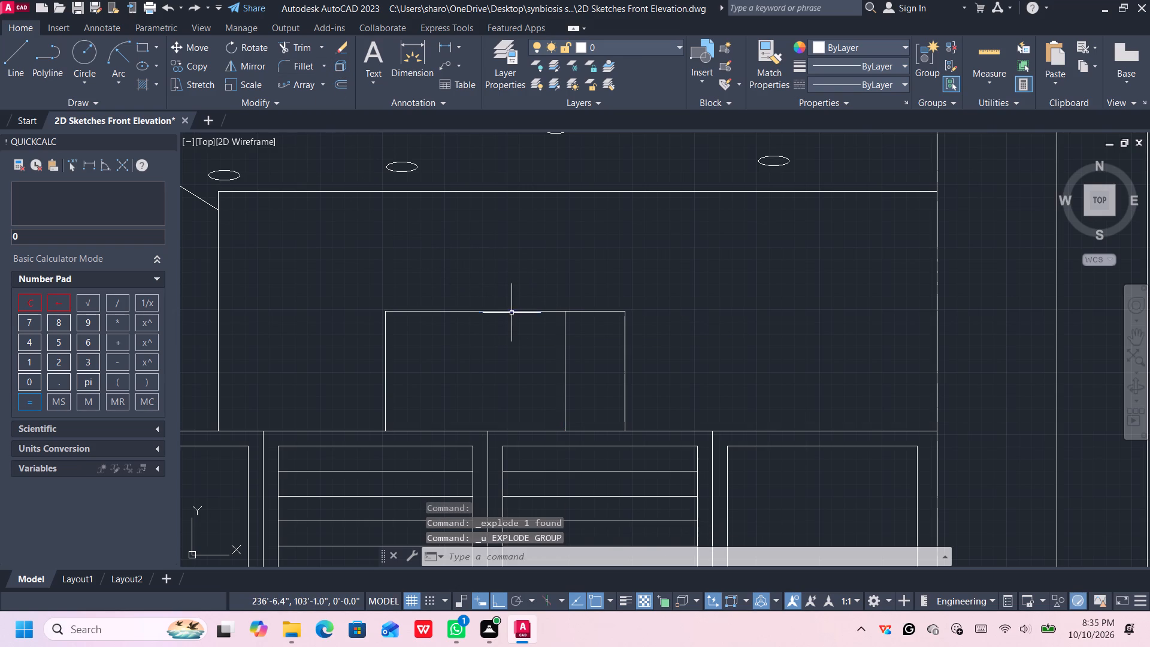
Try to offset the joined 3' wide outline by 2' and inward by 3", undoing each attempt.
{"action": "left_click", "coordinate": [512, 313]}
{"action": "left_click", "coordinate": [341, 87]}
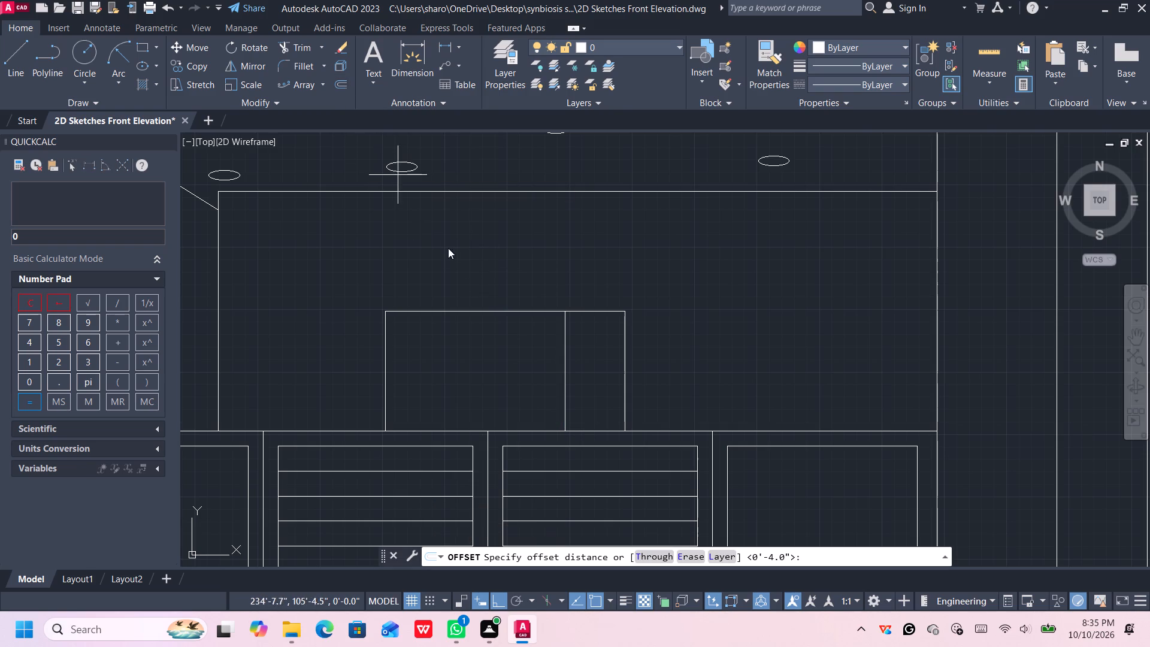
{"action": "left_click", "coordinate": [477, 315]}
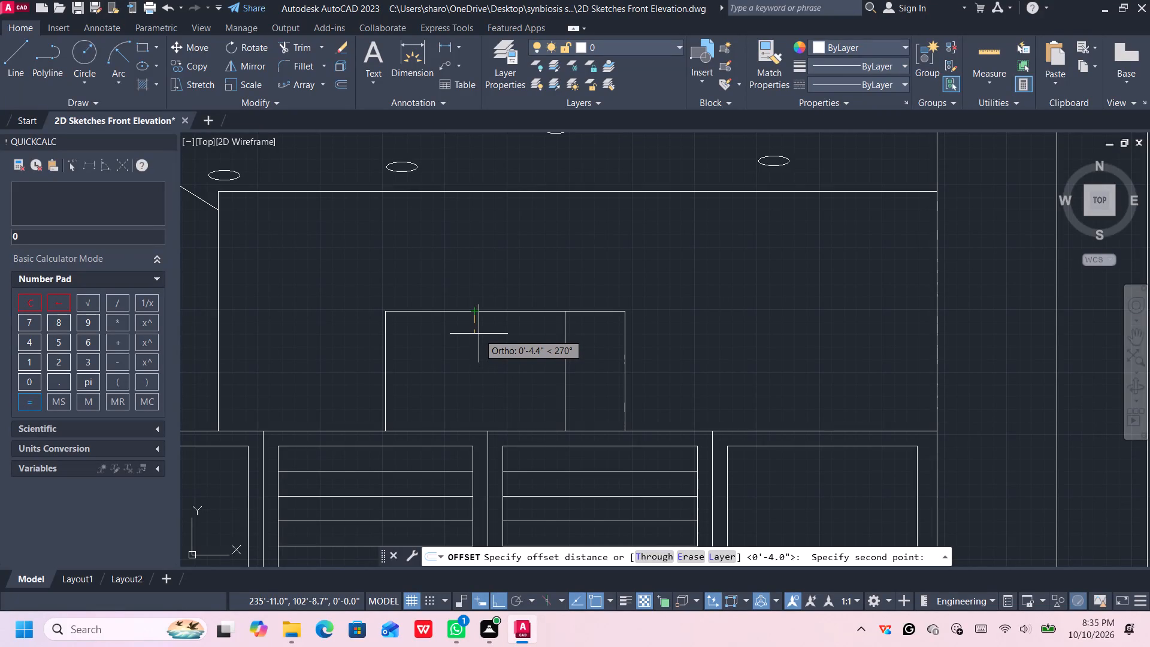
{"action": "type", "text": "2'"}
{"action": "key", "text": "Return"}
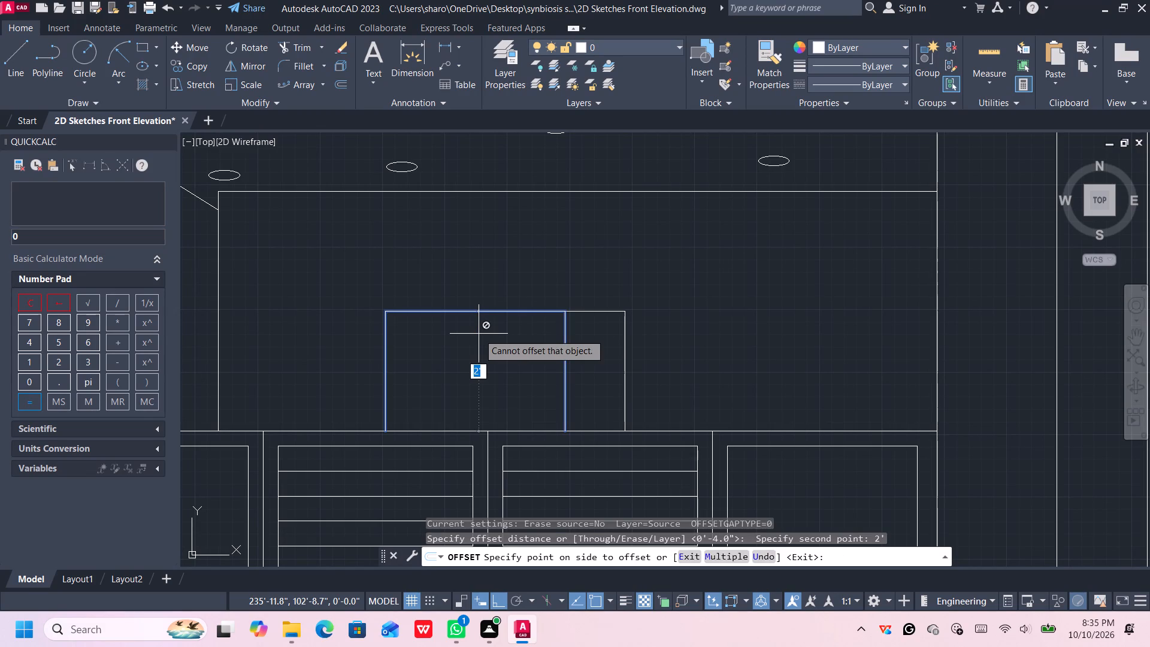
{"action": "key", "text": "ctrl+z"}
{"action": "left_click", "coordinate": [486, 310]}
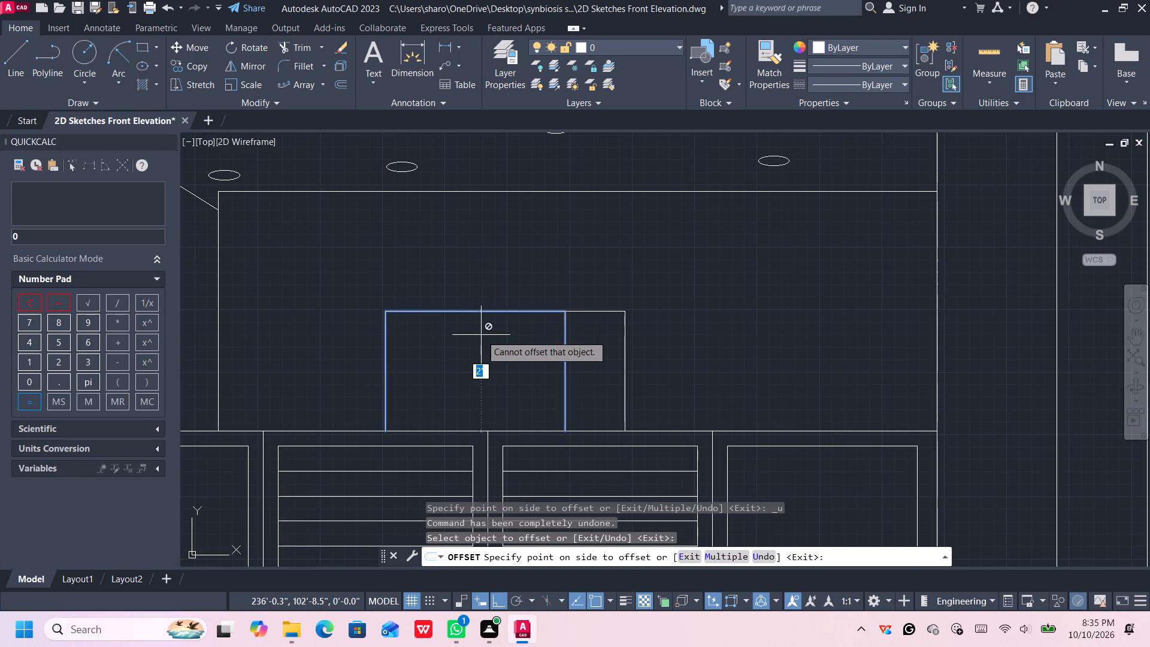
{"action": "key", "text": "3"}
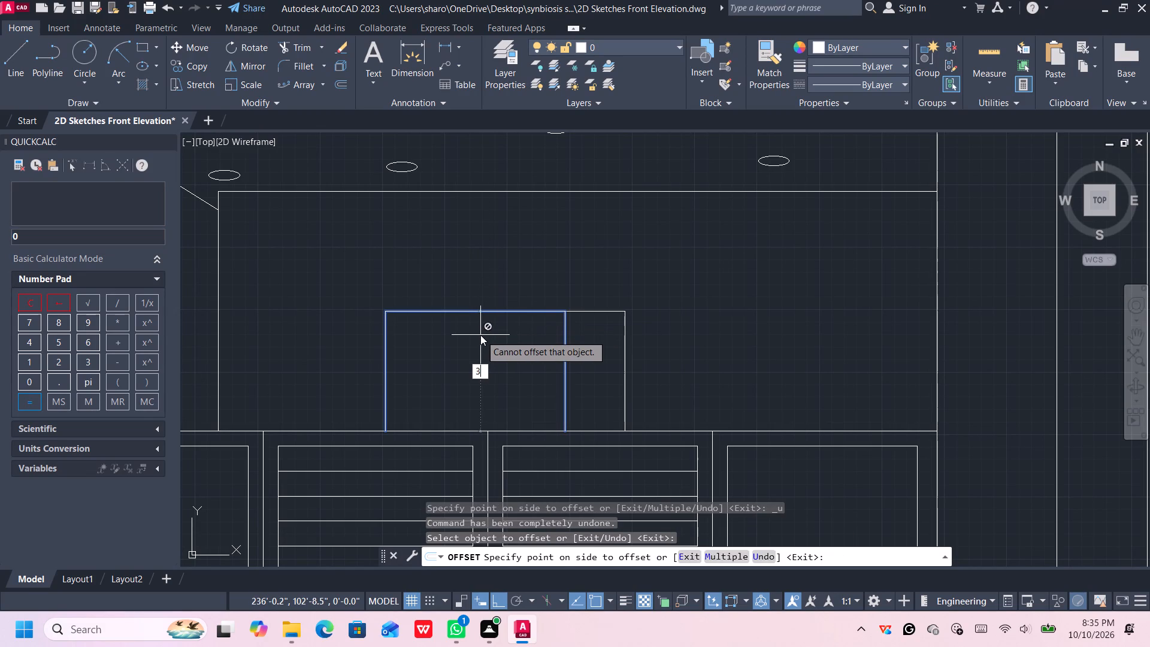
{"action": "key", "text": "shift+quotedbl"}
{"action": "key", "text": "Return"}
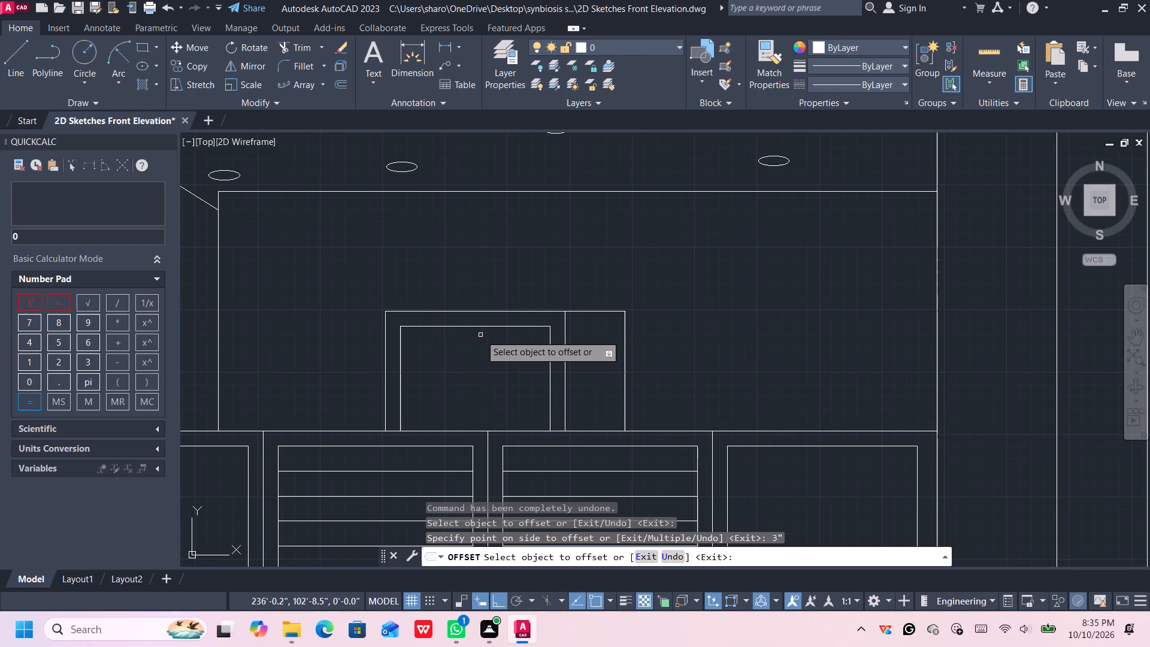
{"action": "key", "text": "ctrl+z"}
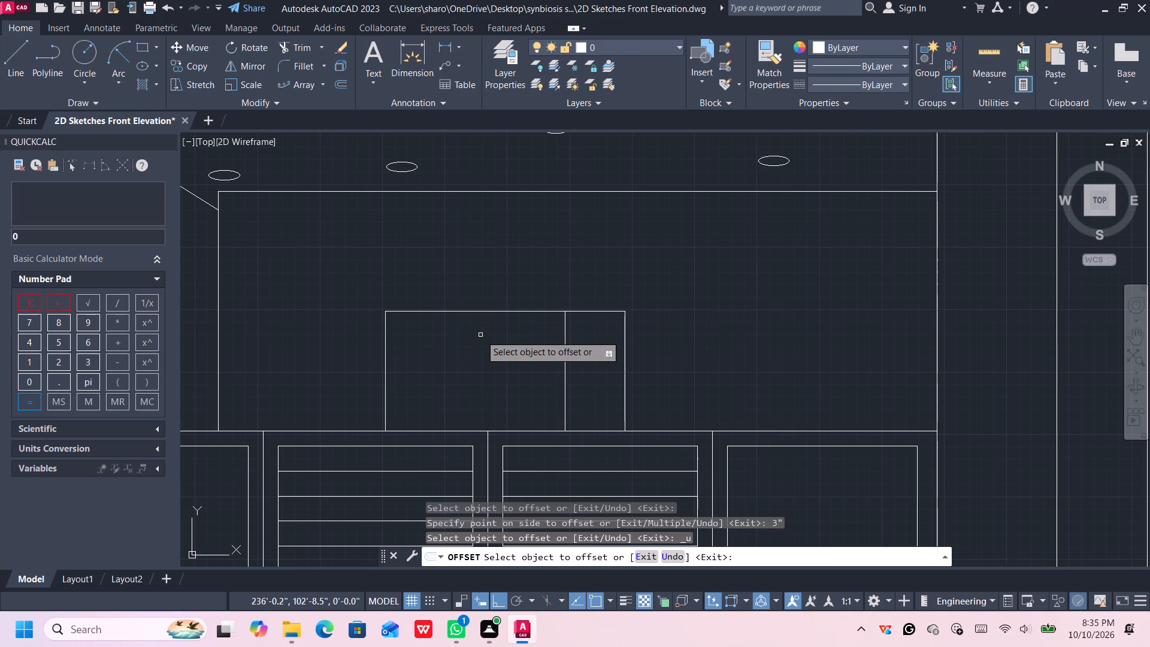
Offset the joined 3' wide outline inward by 2", and offset the resulting inner outline inward by another 2".
{"action": "left_click", "coordinate": [490, 312]}
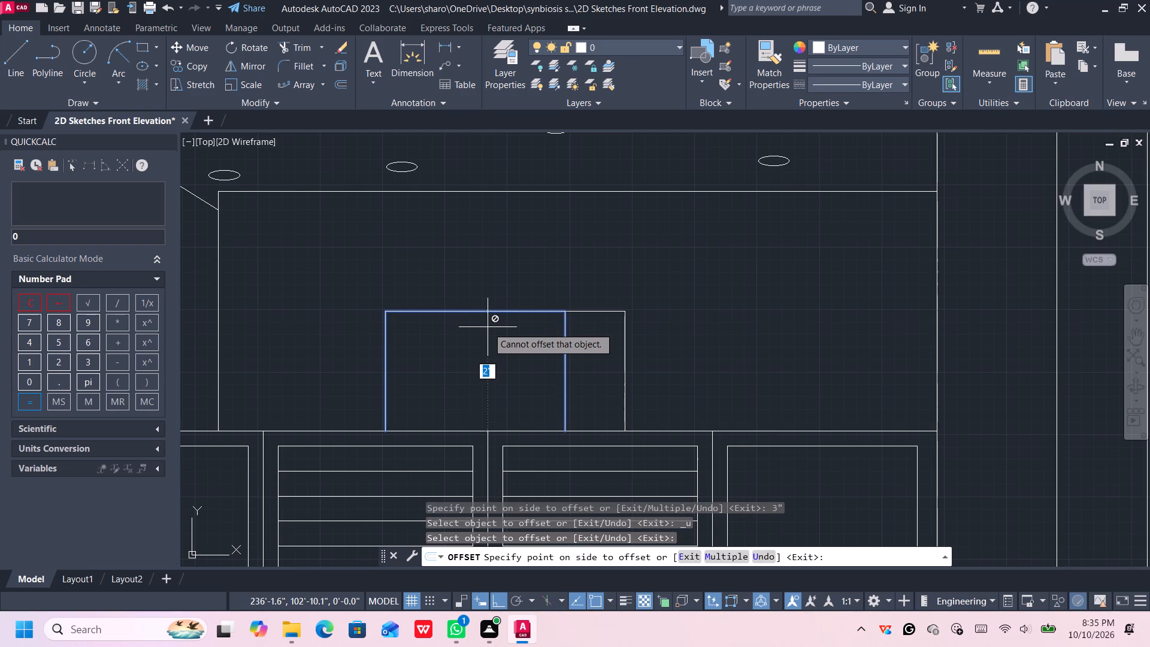
{"action": "type", "text": "2\""}
{"action": "key", "text": "Return"}
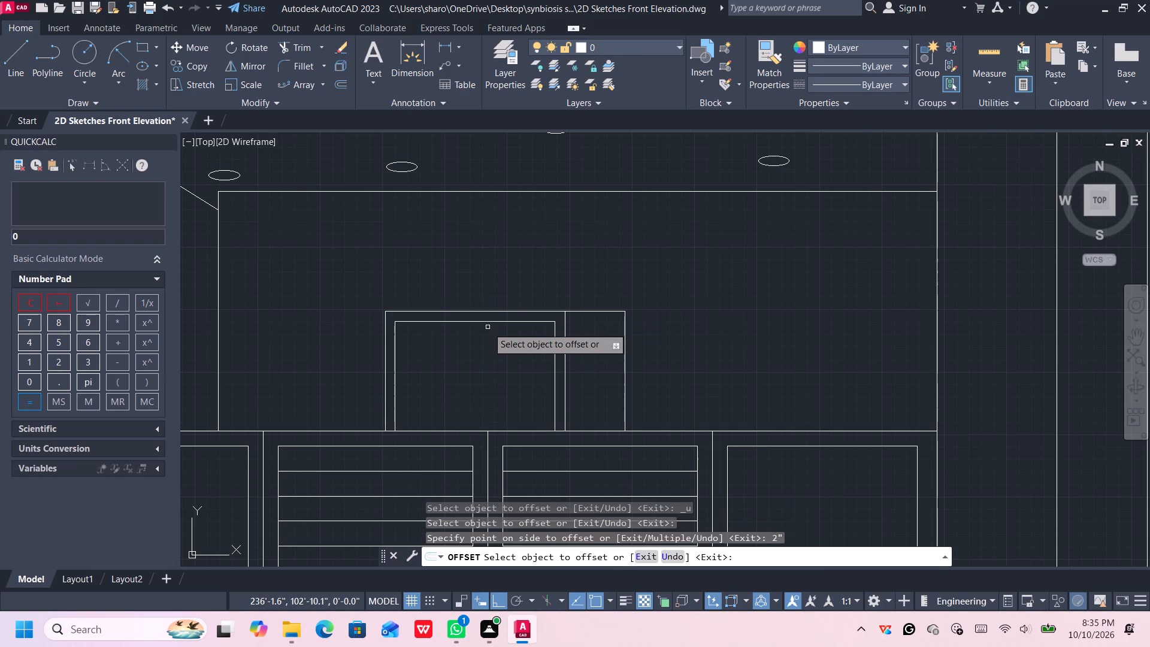
{"action": "left_click", "coordinate": [490, 322]}
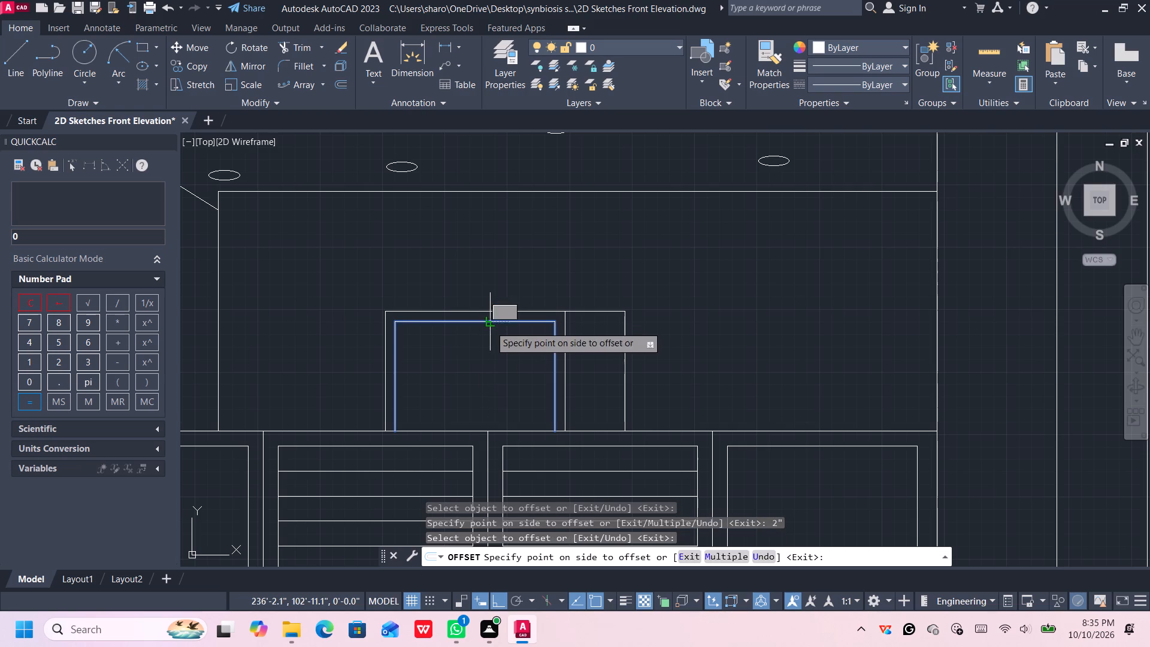
{"action": "type", "text": "2\""}
{"action": "key", "text": "Return"}
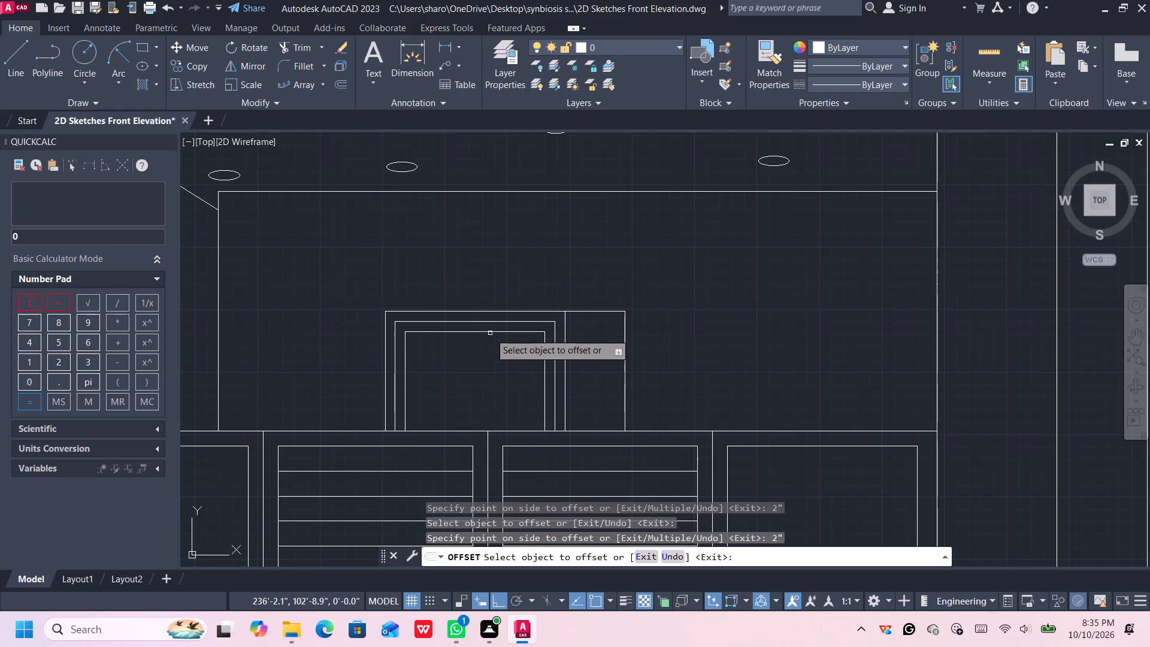
Offset the top and right side lines of the adjoining 1' wide outline inward by 2".
{"action": "left_click", "coordinate": [611, 312]}
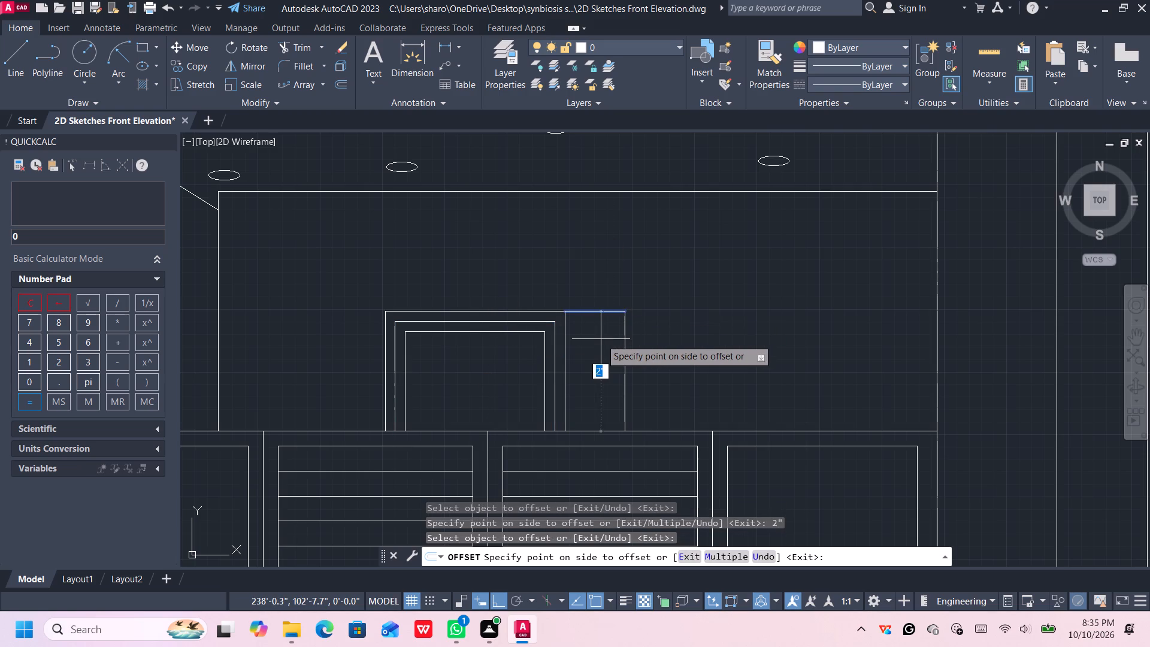
{"action": "type", "text": "2\""}
{"action": "key", "text": "Return"}
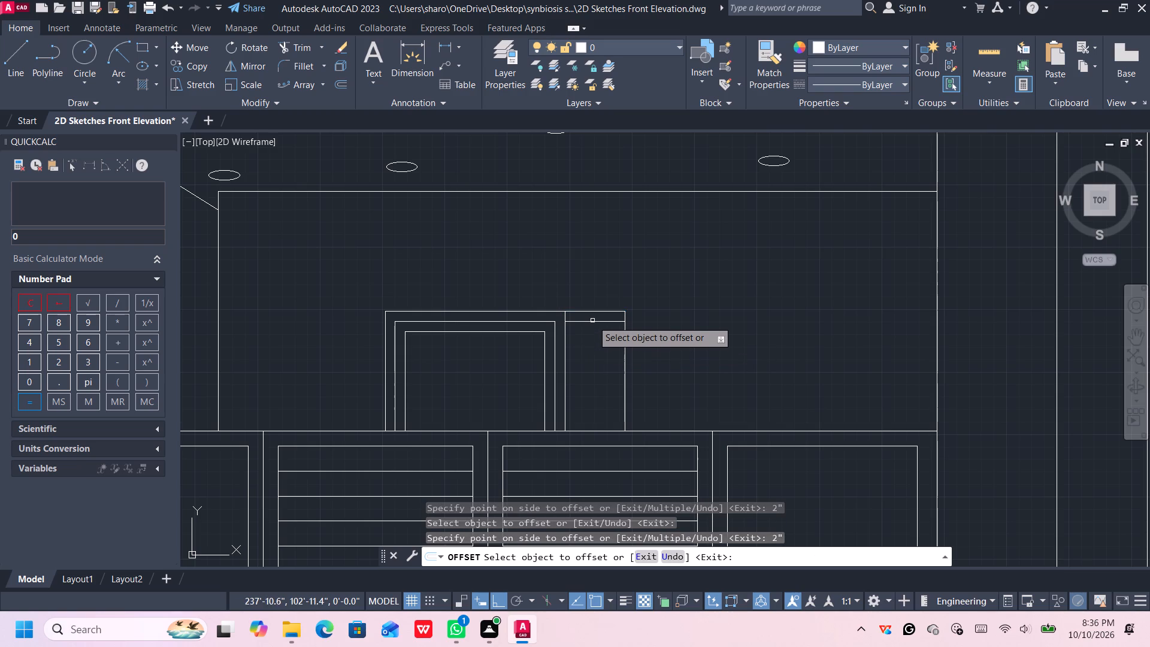
{"action": "left_click", "coordinate": [624, 346]}
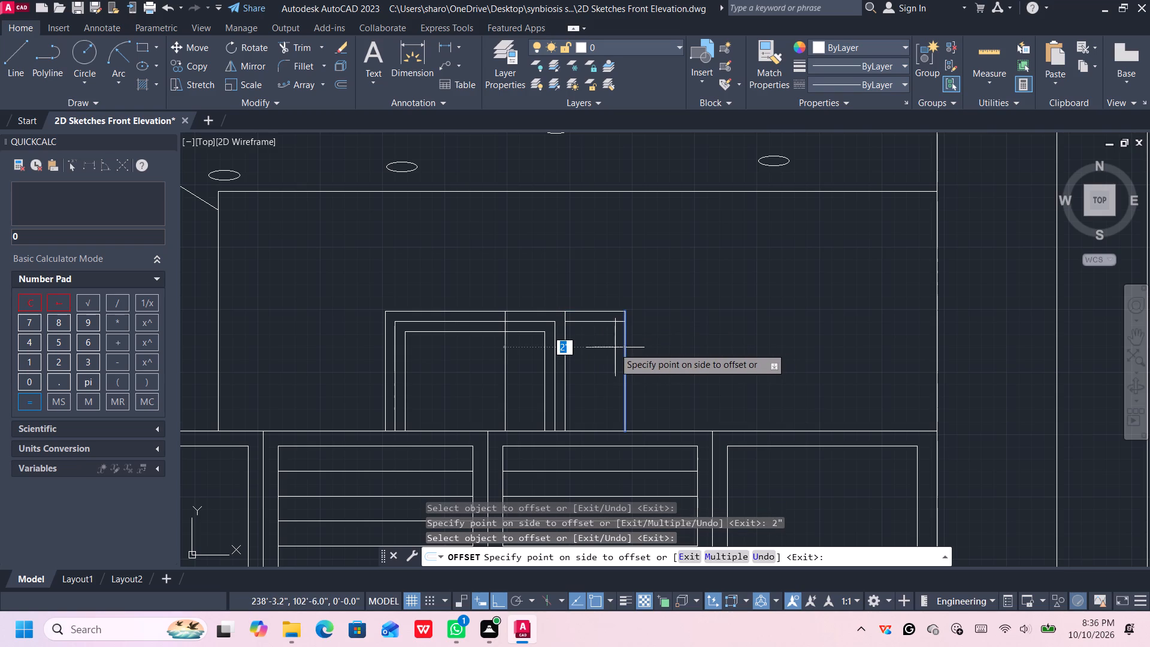
{"action": "type", "text": "2\""}
{"action": "key", "text": "Return"}
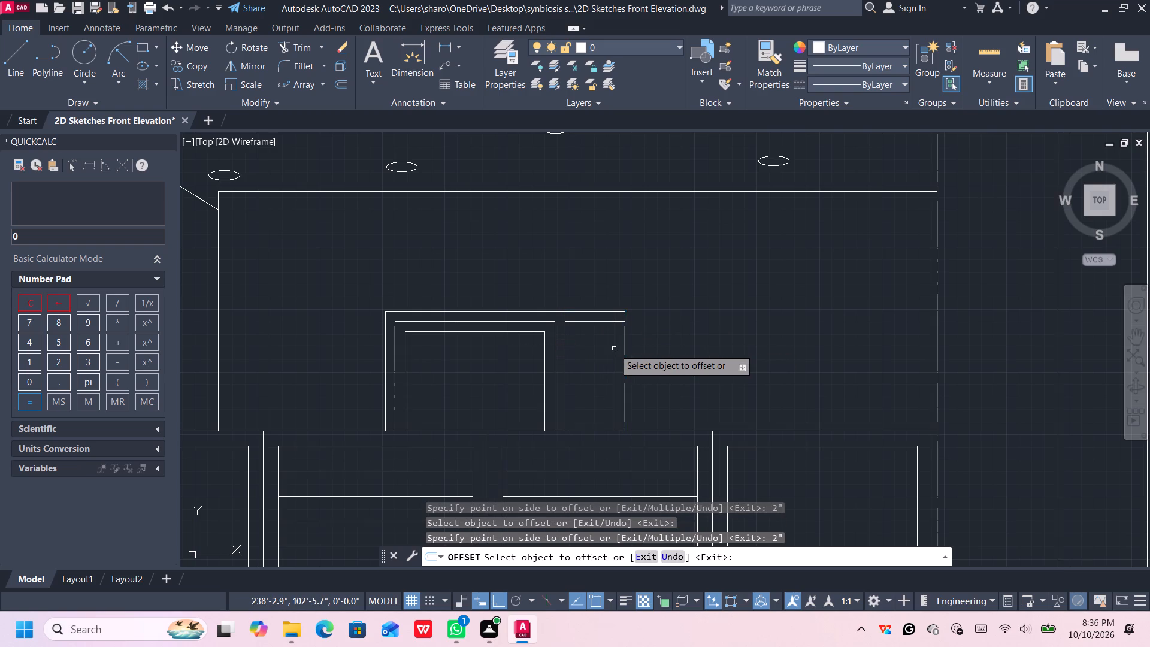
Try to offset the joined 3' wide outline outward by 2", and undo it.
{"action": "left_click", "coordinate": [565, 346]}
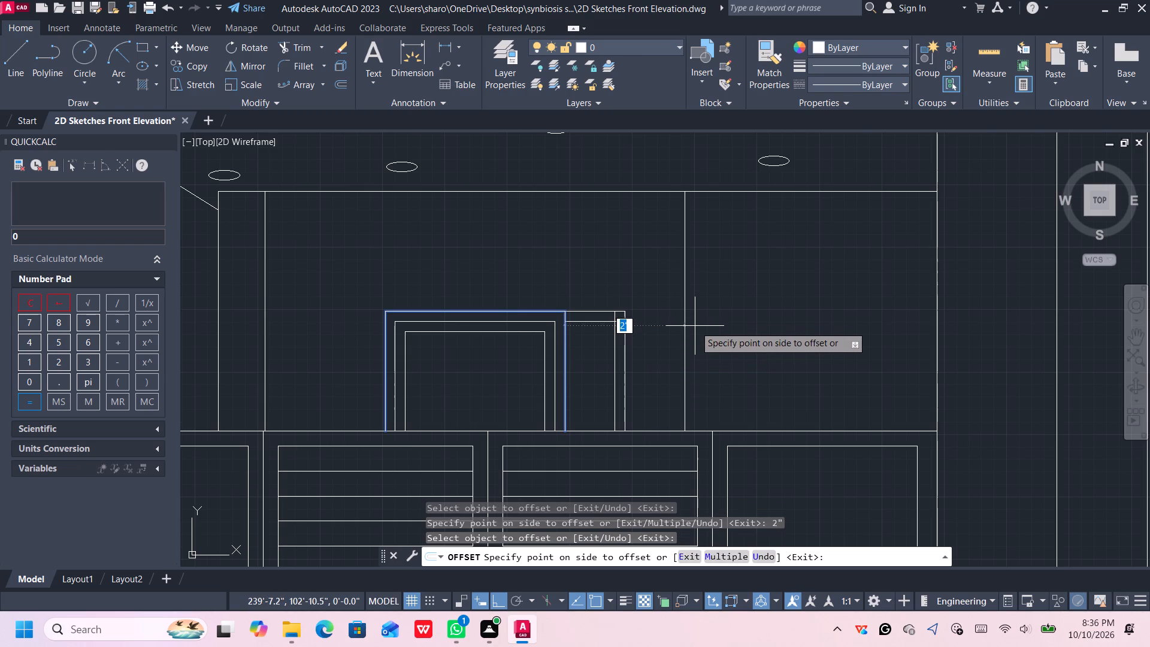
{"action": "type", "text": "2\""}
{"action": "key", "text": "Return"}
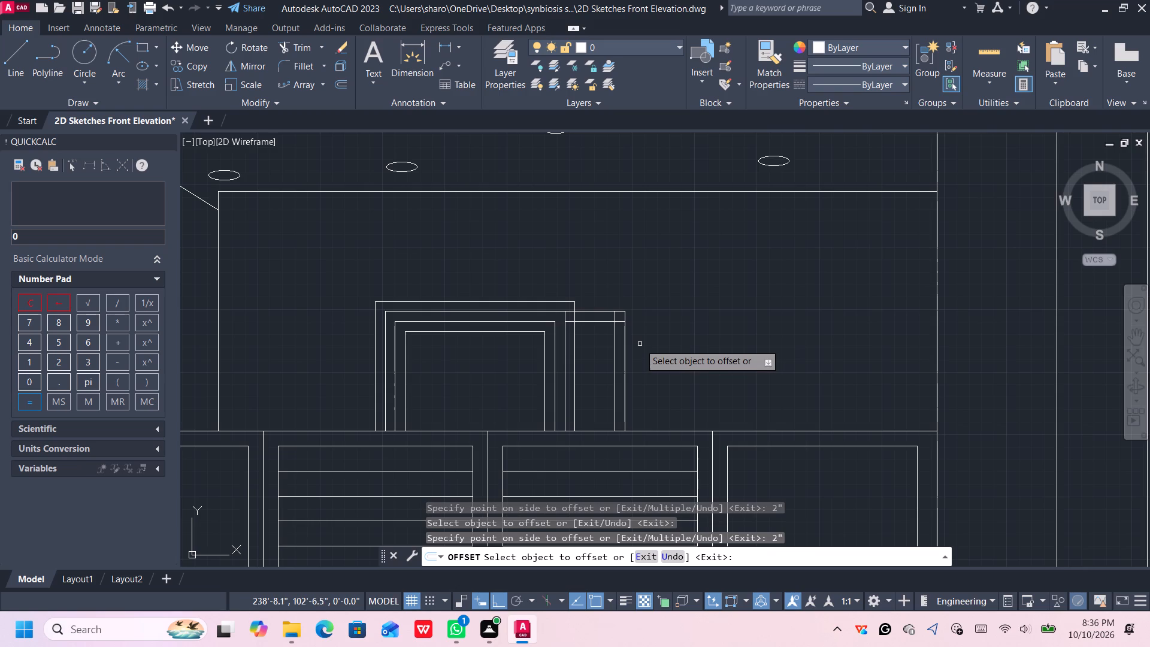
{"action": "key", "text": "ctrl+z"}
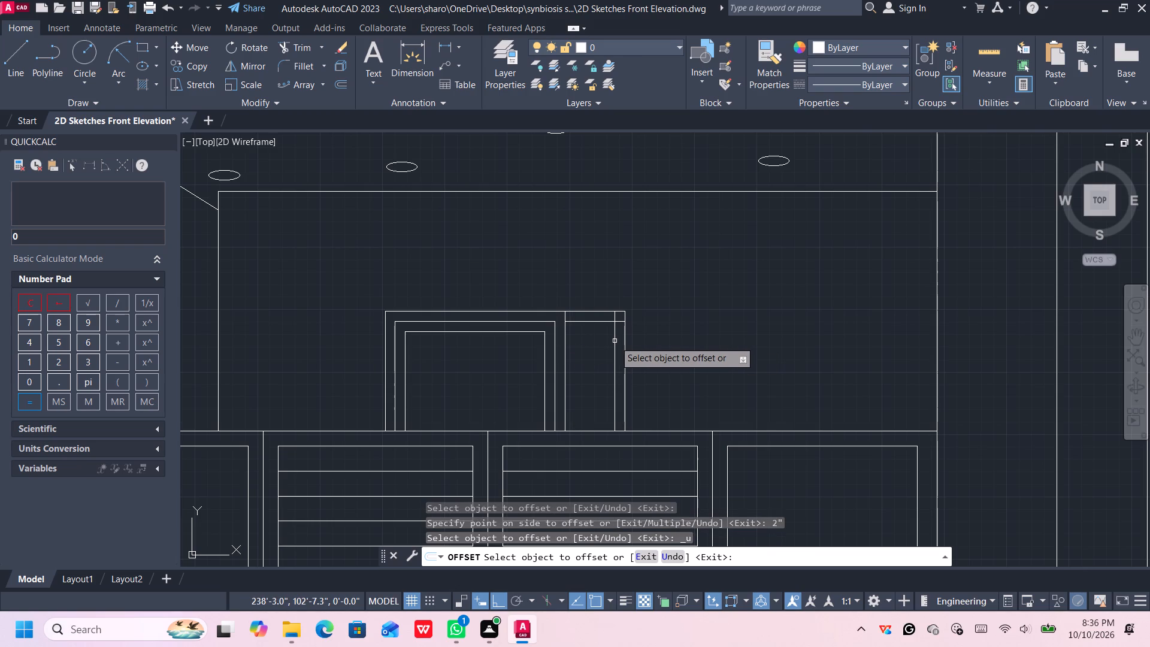
Offset the narrow frame's inner top line and inner right side line inward by another 2".
{"action": "left_click", "coordinate": [598, 322]}
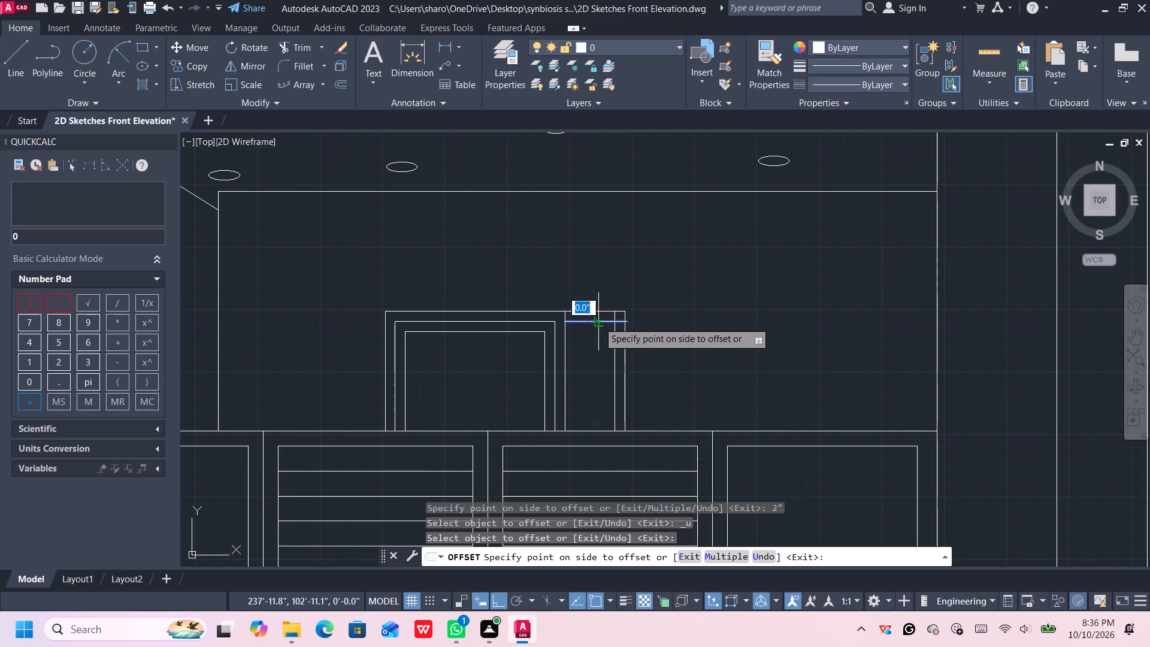
{"action": "type", "text": "2\""}
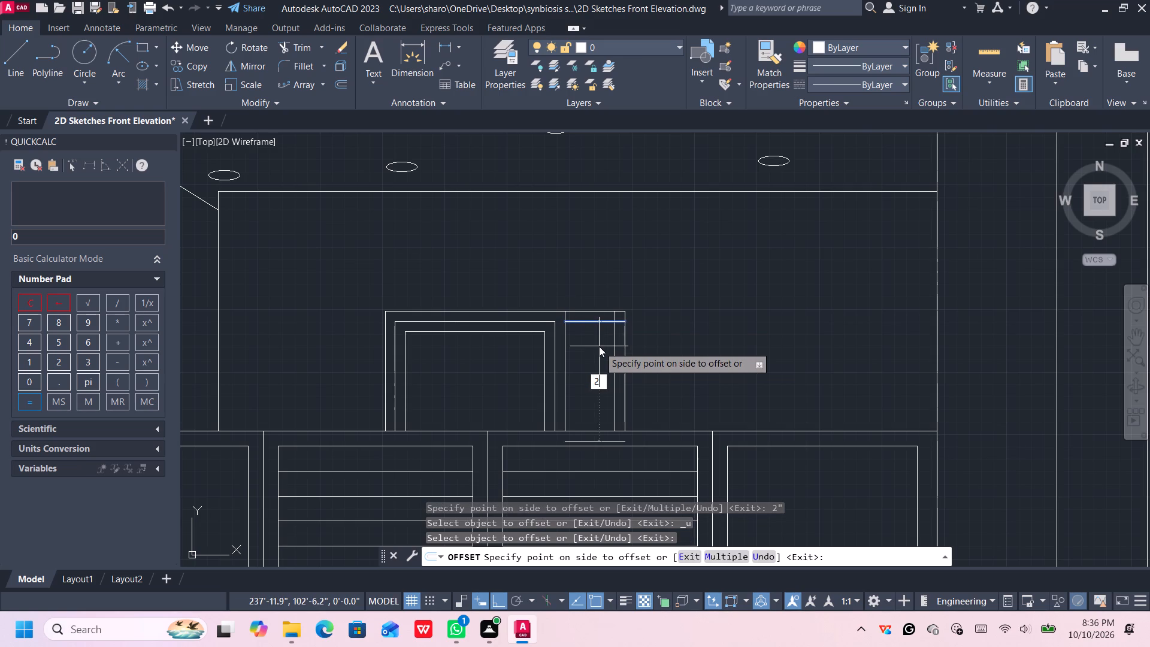
{"action": "key", "text": "Return"}
{"action": "left_click", "coordinate": [615, 346]}
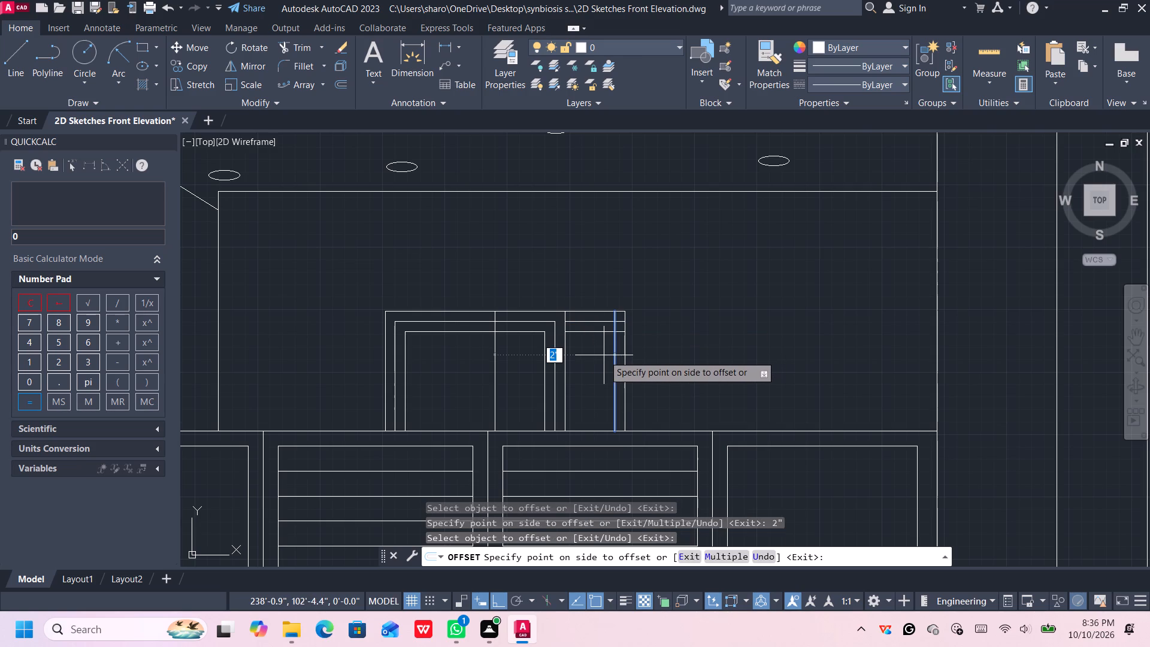
{"action": "type", "text": "2\""}
{"action": "key", "text": "Return"}
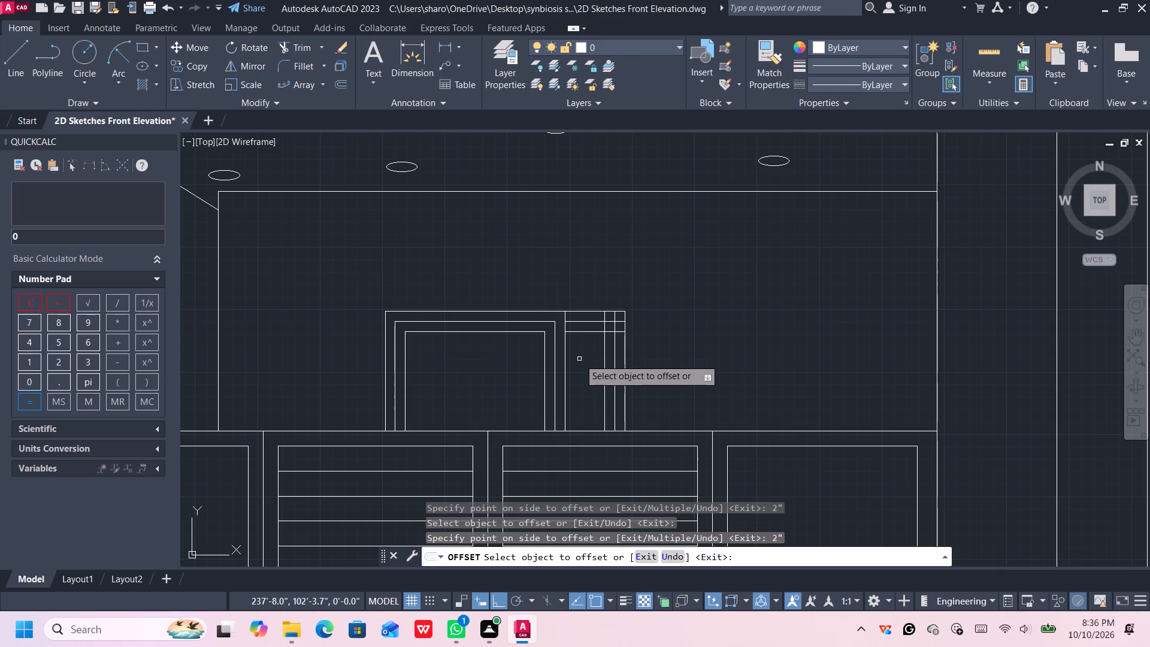
{"action": "key", "text": "Escape"}
Trim the overhanging ends of the narrow frame's offset lines at its top right corner to form two nested corners.
{"action": "type", "text": "tr"}
{"action": "key", "text": "Return"}
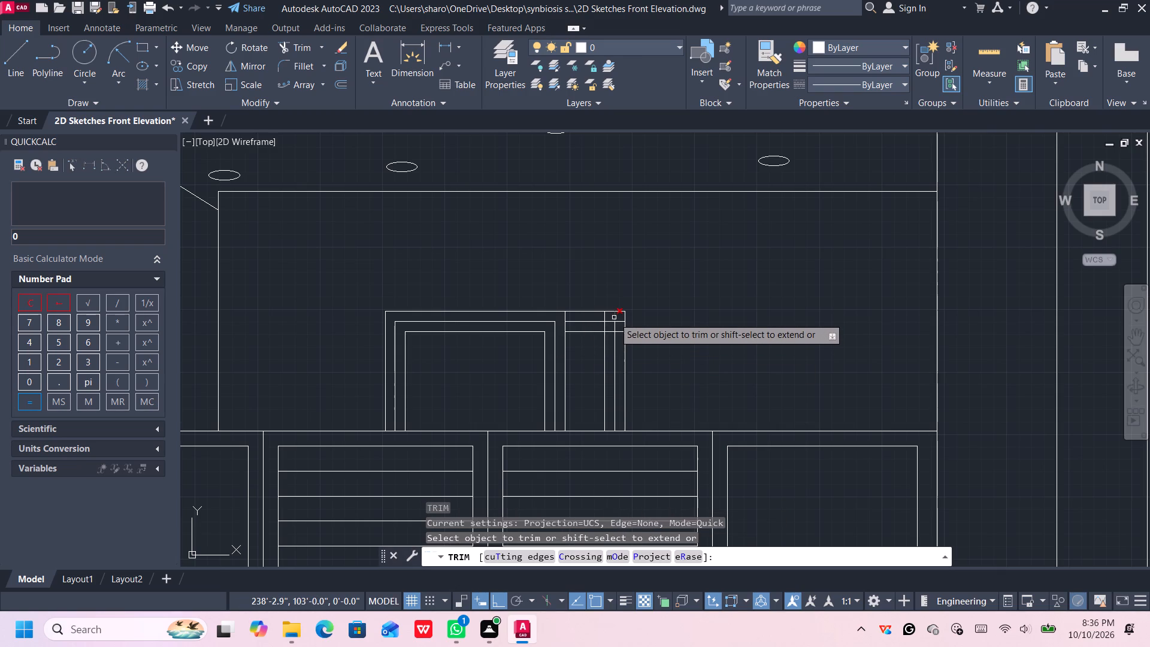
{"action": "scroll", "coordinate": [614, 318], "scroll_direction": "up", "scroll_amount": 1}
{"action": "left_click", "coordinate": [594, 318]}
{"action": "left_click", "coordinate": [614, 315]}
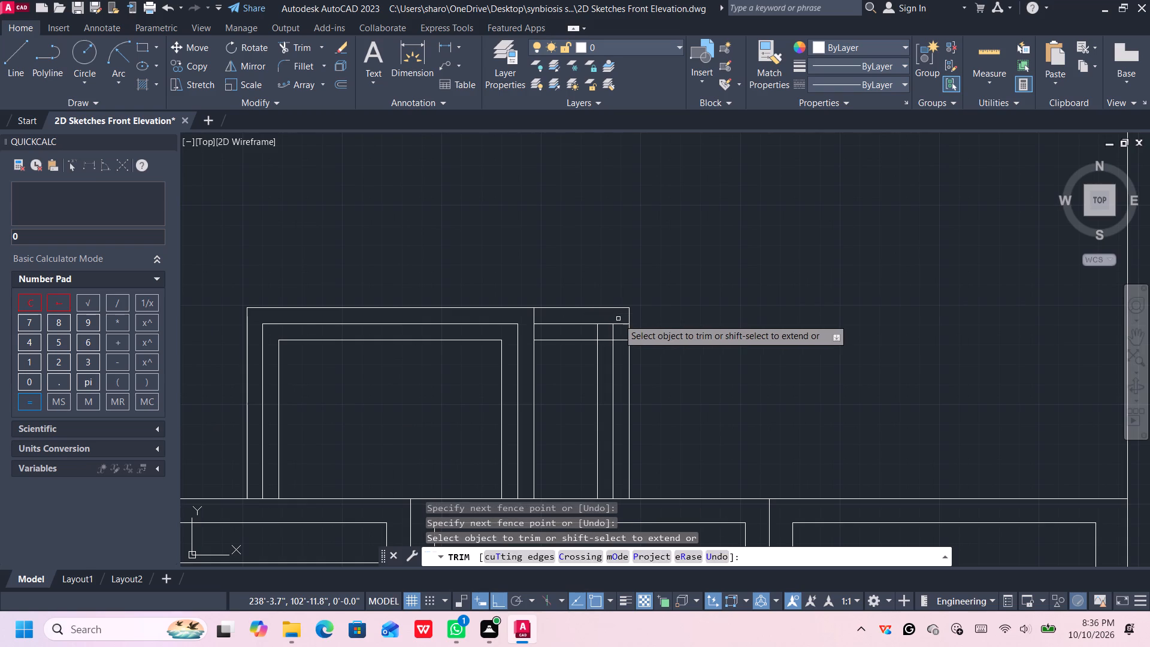
{"action": "left_click", "coordinate": [618, 319]}
{"action": "left_click", "coordinate": [617, 351]}
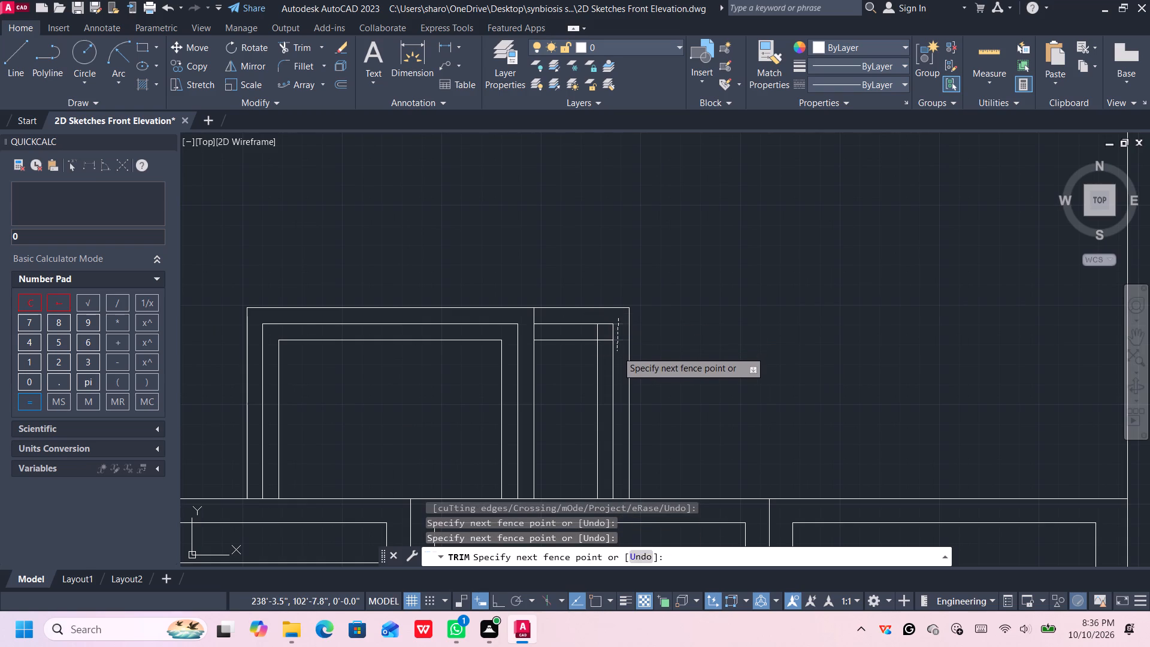
{"action": "left_click", "coordinate": [591, 334]}
{"action": "left_click", "coordinate": [604, 334]}
{"action": "left_click_drag", "start_coordinate": [605, 335], "coordinate": [605, 338]}
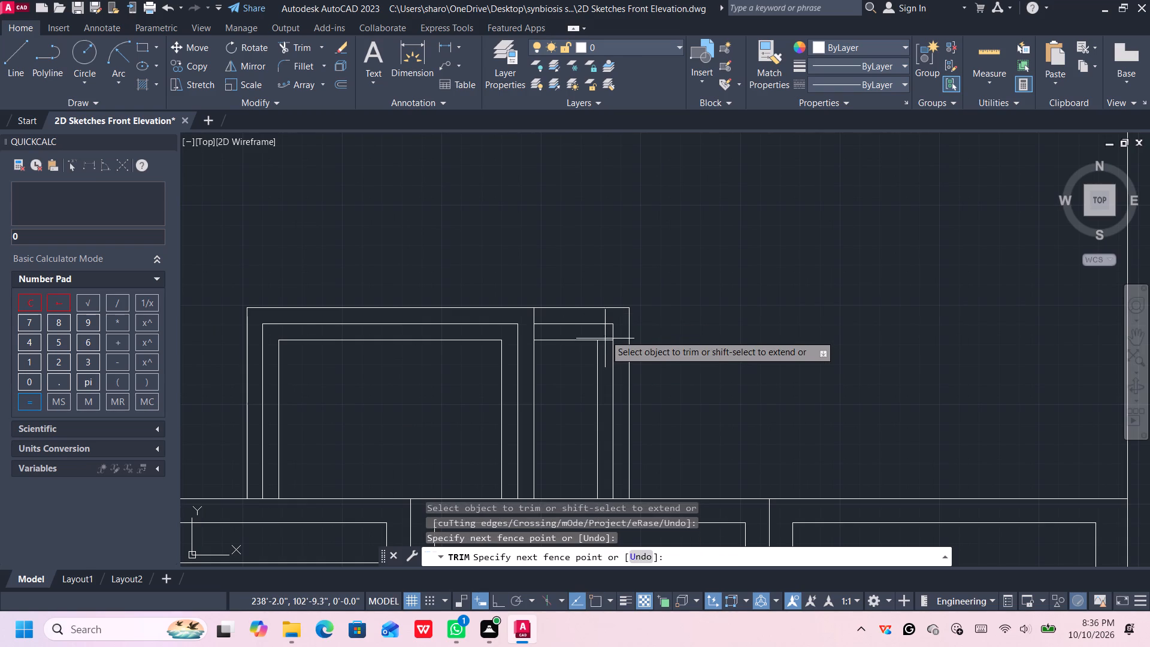
{"action": "left_click_drag", "start_coordinate": [605, 338], "coordinate": [606, 349]}
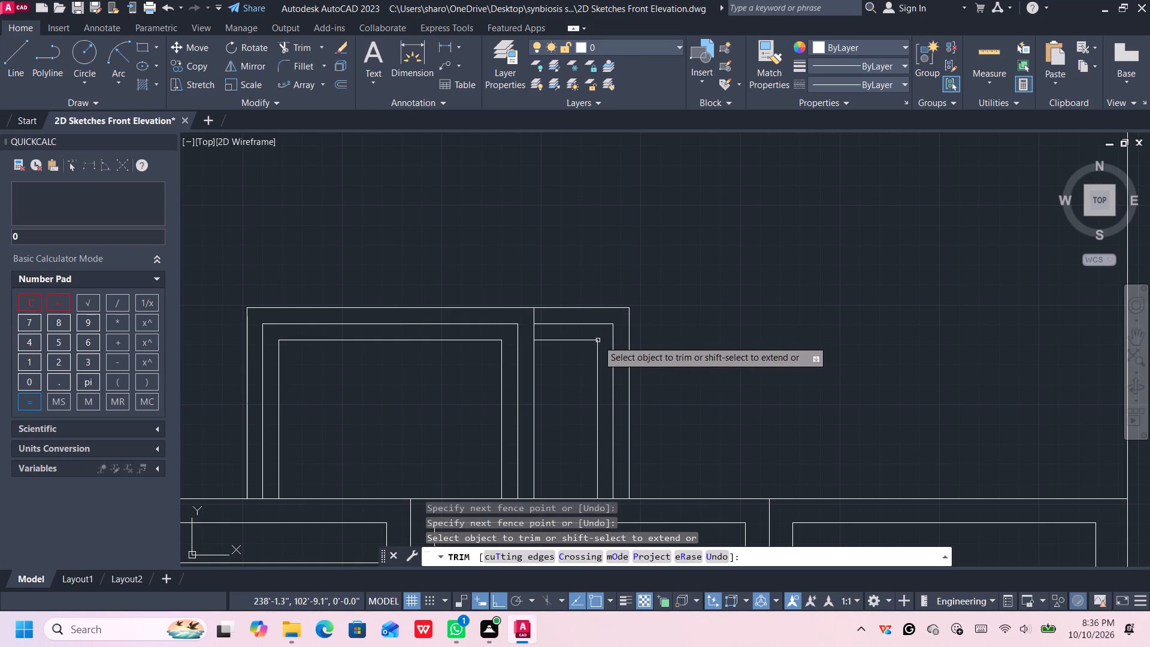
Trim the divider's upper ends between the wide and narrow frames, and extend the narrow frame's first inner top line to the wide frame's inner outline.
{"action": "left_click_drag", "start_coordinate": [524, 318], "coordinate": [533, 316]}
{"action": "left_click", "coordinate": [543, 315]}
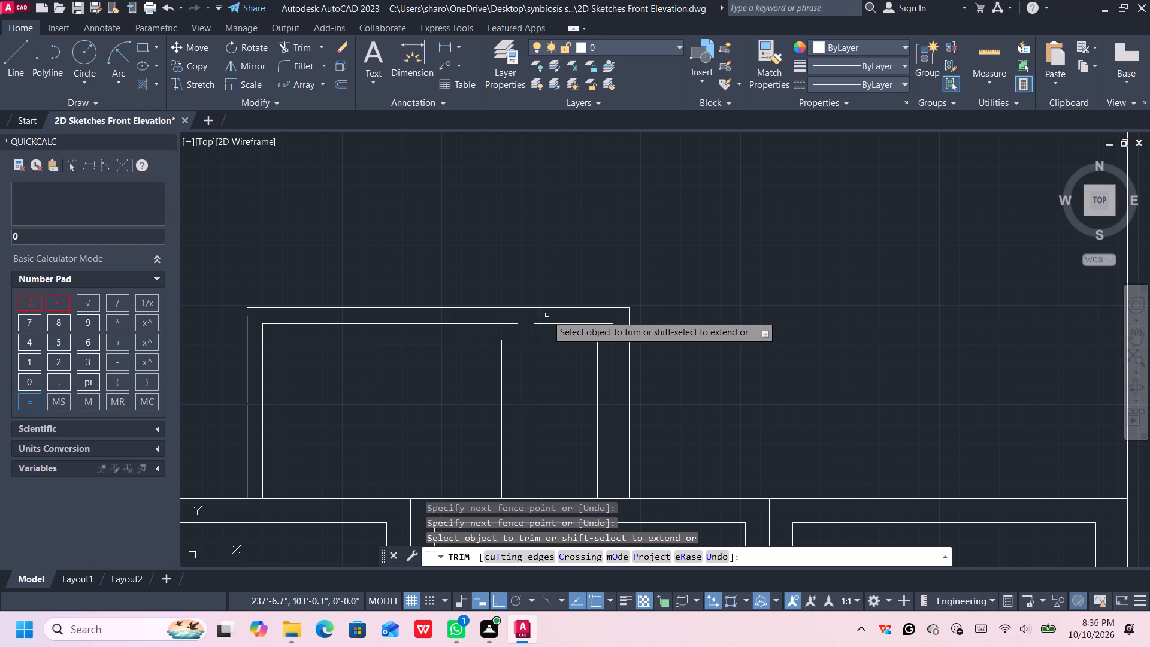
{"action": "left_click", "coordinate": [547, 315]}
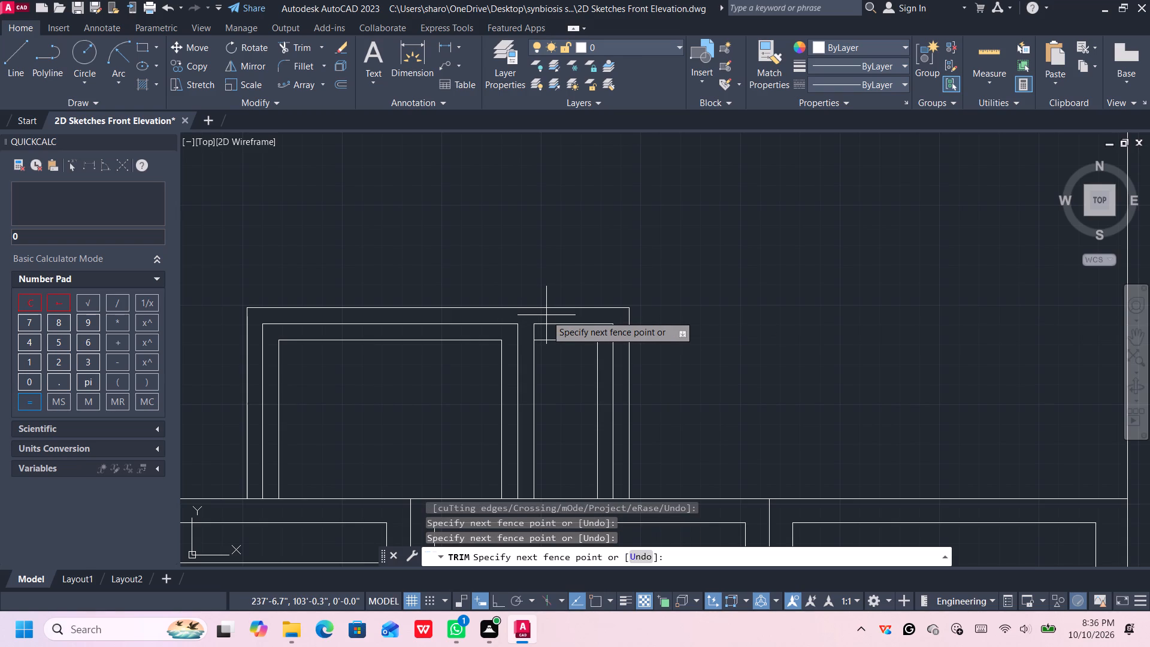
{"action": "key", "text": "Escape"}
{"action": "type", "text": "ex"}
{"action": "key", "text": "Return"}
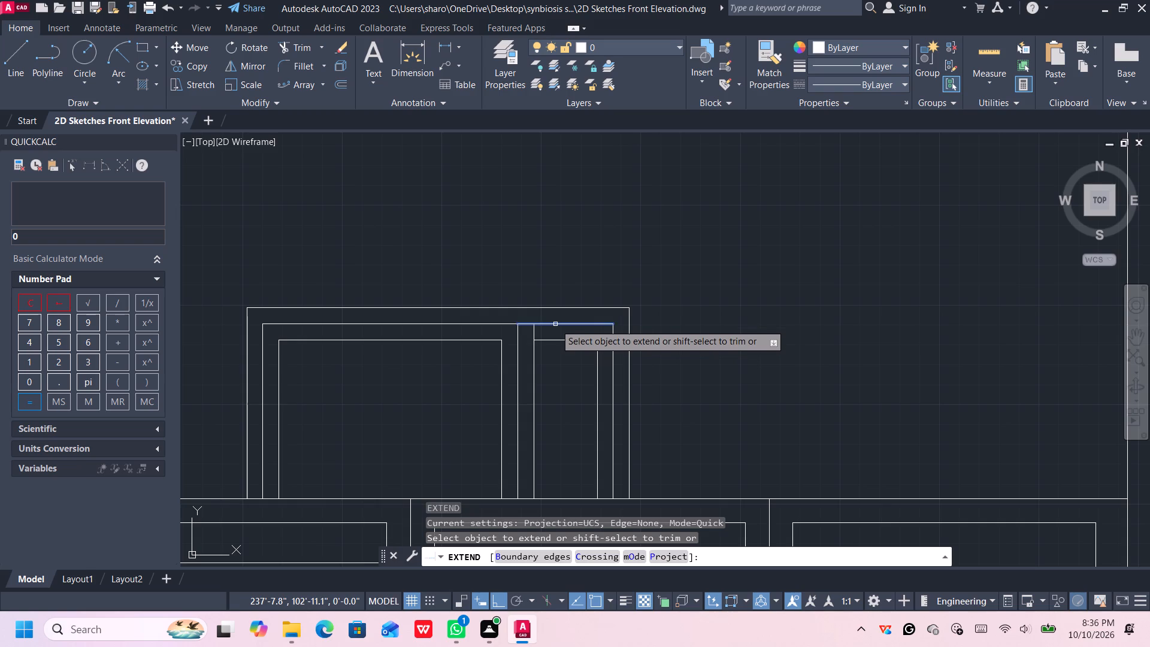
{"action": "left_click", "coordinate": [555, 324]}
{"action": "key", "text": "Escape"}
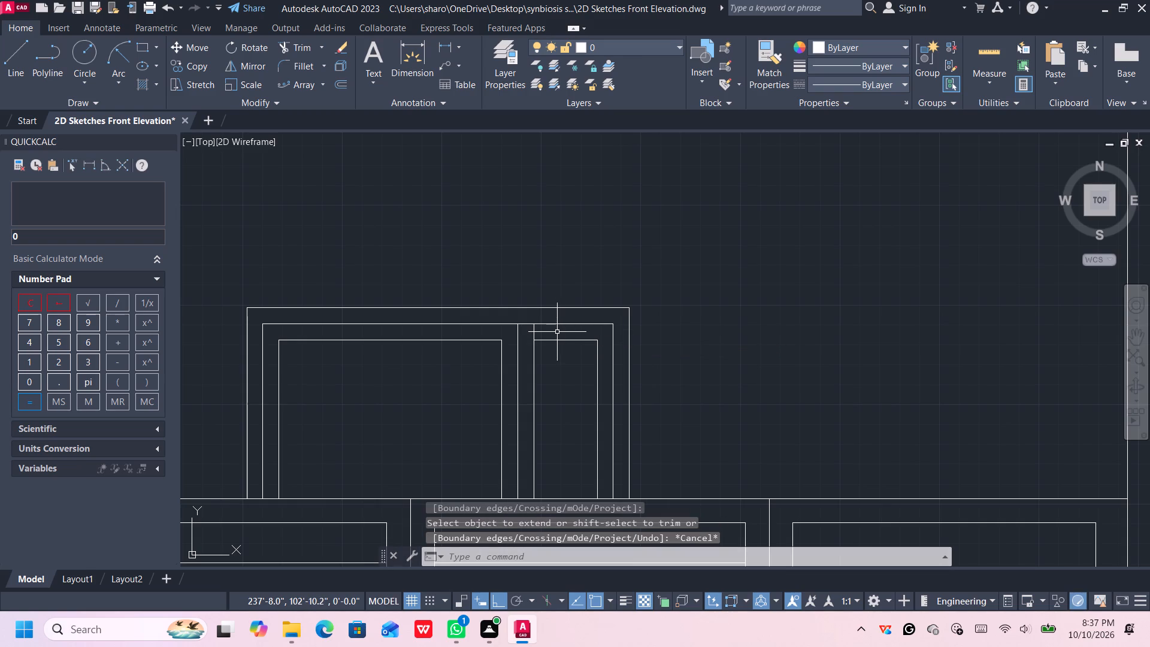
{"action": "type", "text": "tr"}
{"action": "key", "text": "Return"}
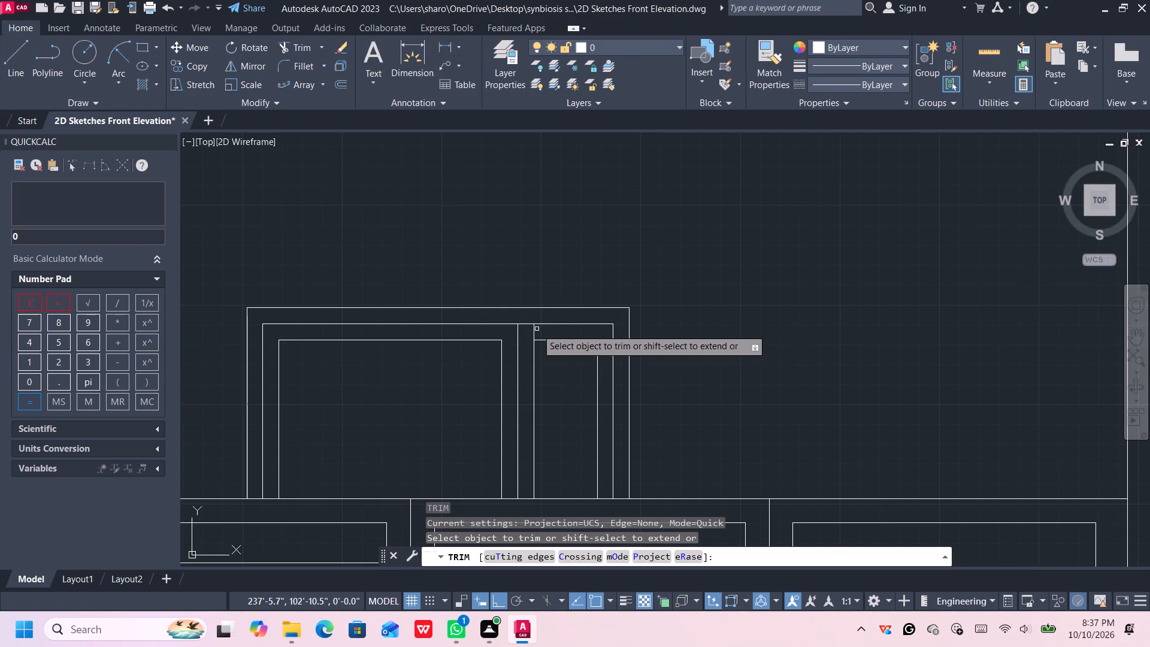
{"action": "left_click", "coordinate": [534, 329]}
{"action": "key", "text": "Escape"}
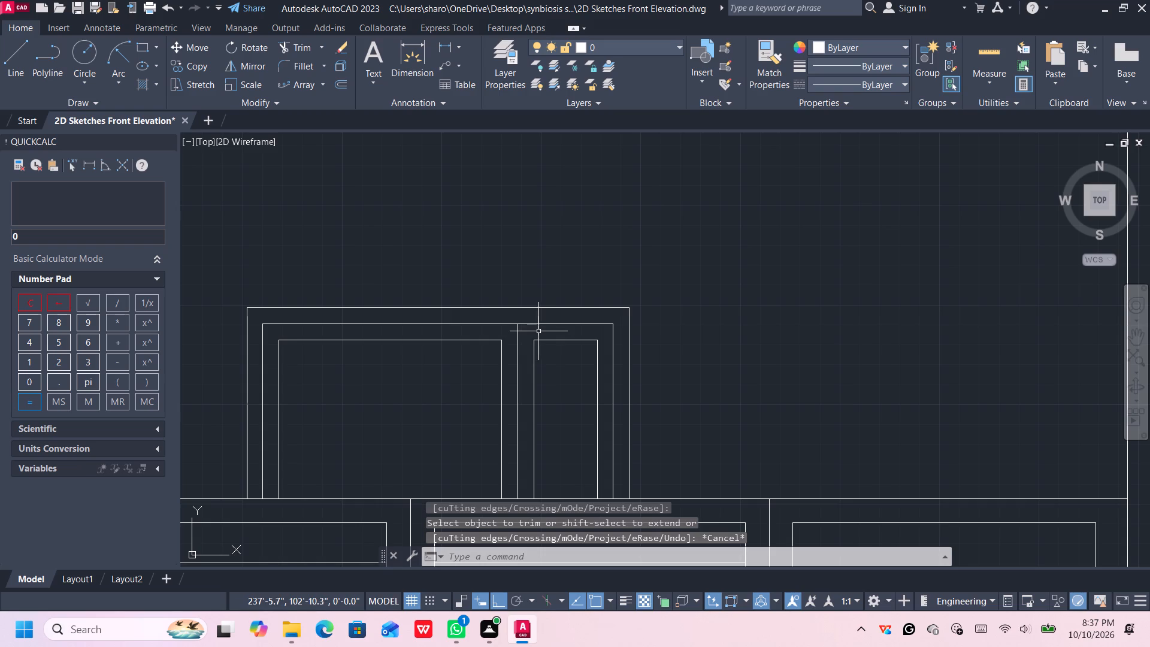
Explode the wide frame's innermost outline and offset its top line downward three times at 6" spacing.
{"action": "middle_click_drag", "start_coordinate": [467, 407], "coordinate": [495, 382]}
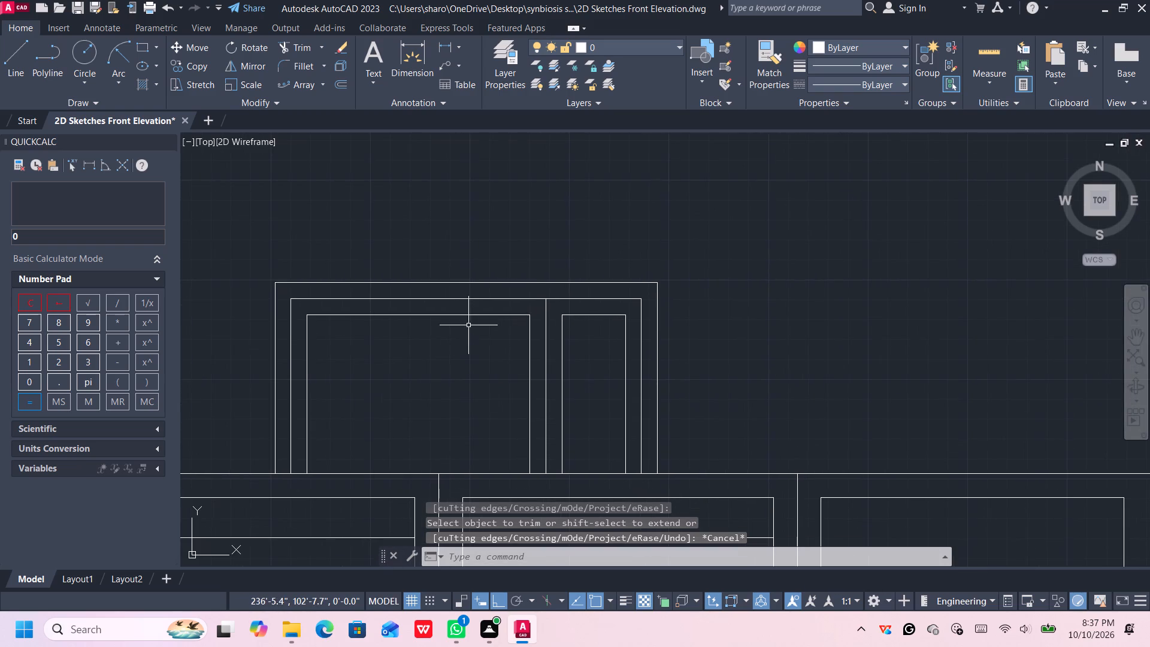
{"action": "left_click", "coordinate": [464, 315]}
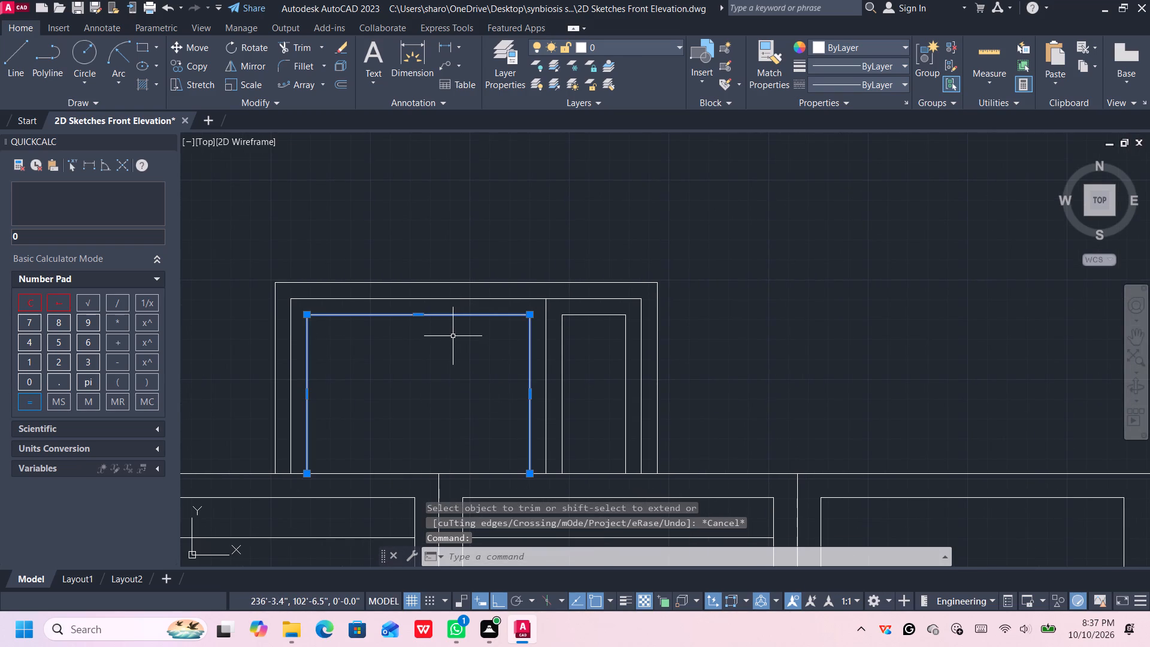
{"action": "left_click", "coordinate": [340, 65]}
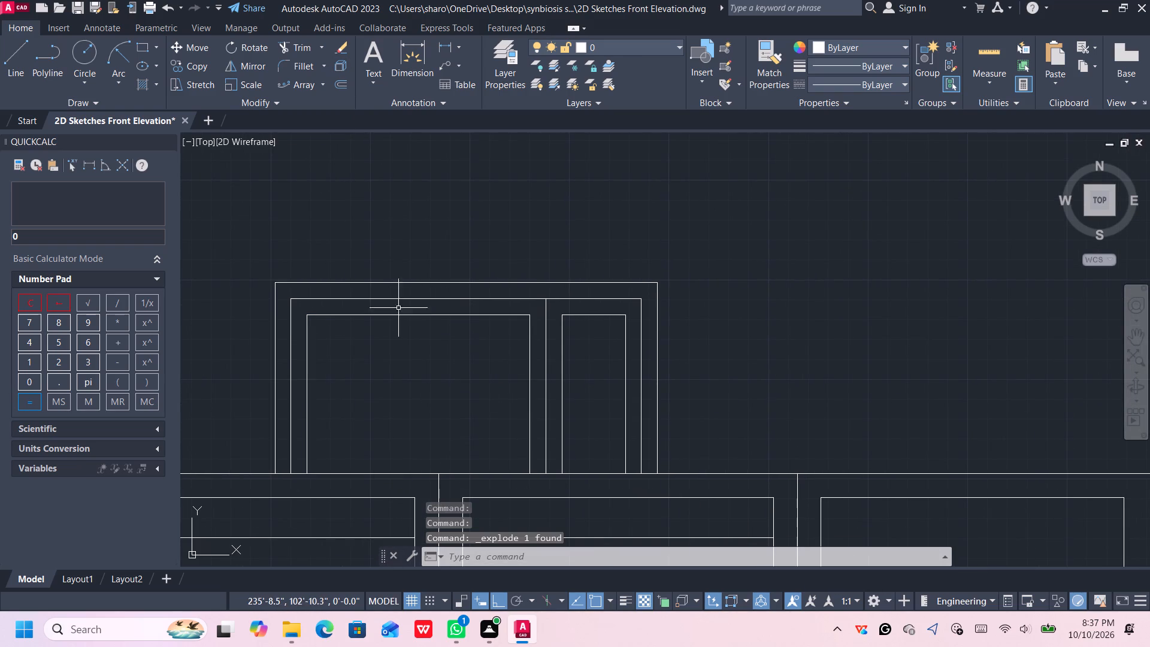
{"action": "left_click", "coordinate": [416, 315]}
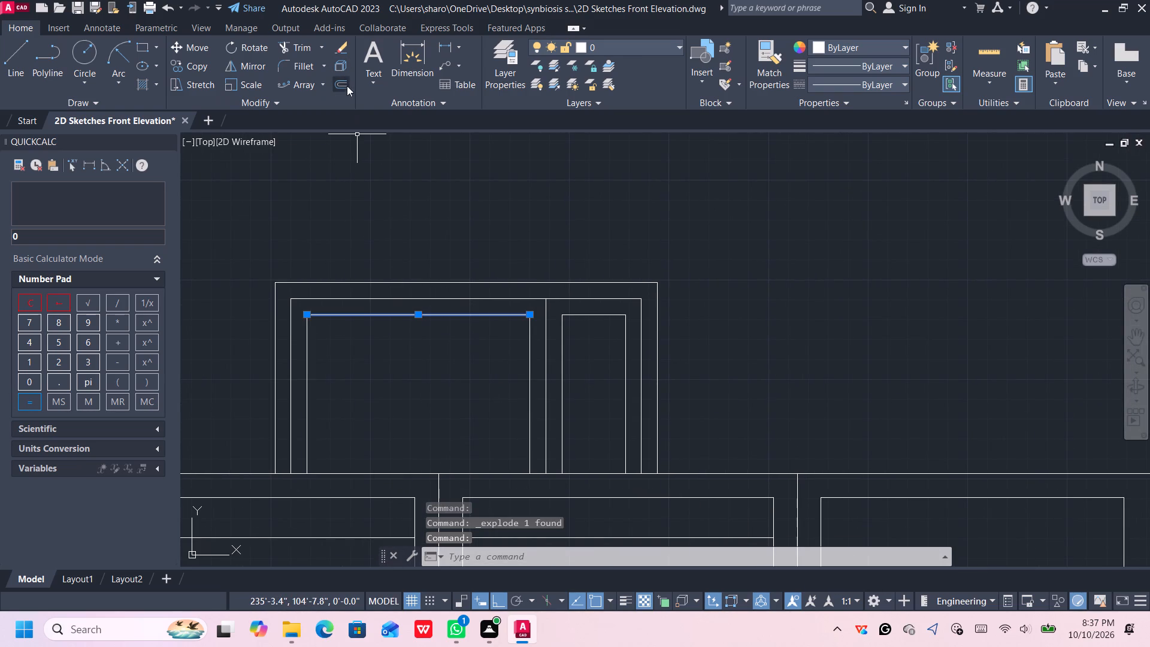
{"action": "left_click", "coordinate": [340, 80]}
{"action": "left_click", "coordinate": [418, 313]}
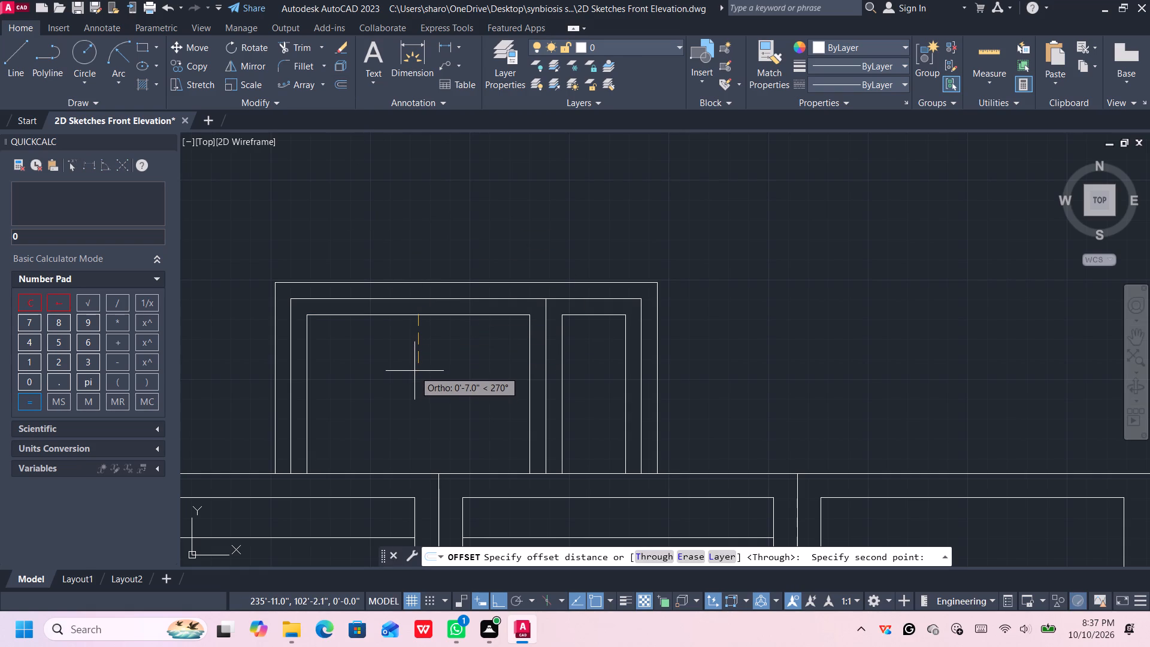
{"action": "type", "text": "6\""}
{"action": "key", "text": "Return"}
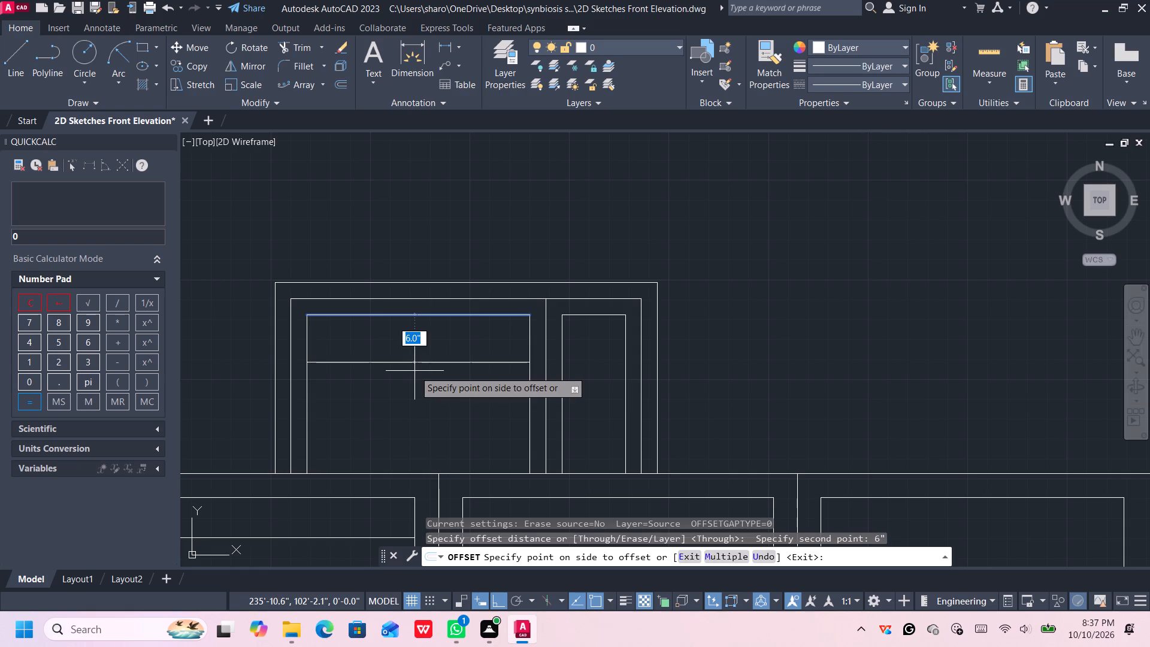
{"action": "left_click", "coordinate": [414, 371]}
{"action": "left_click", "coordinate": [421, 362]}
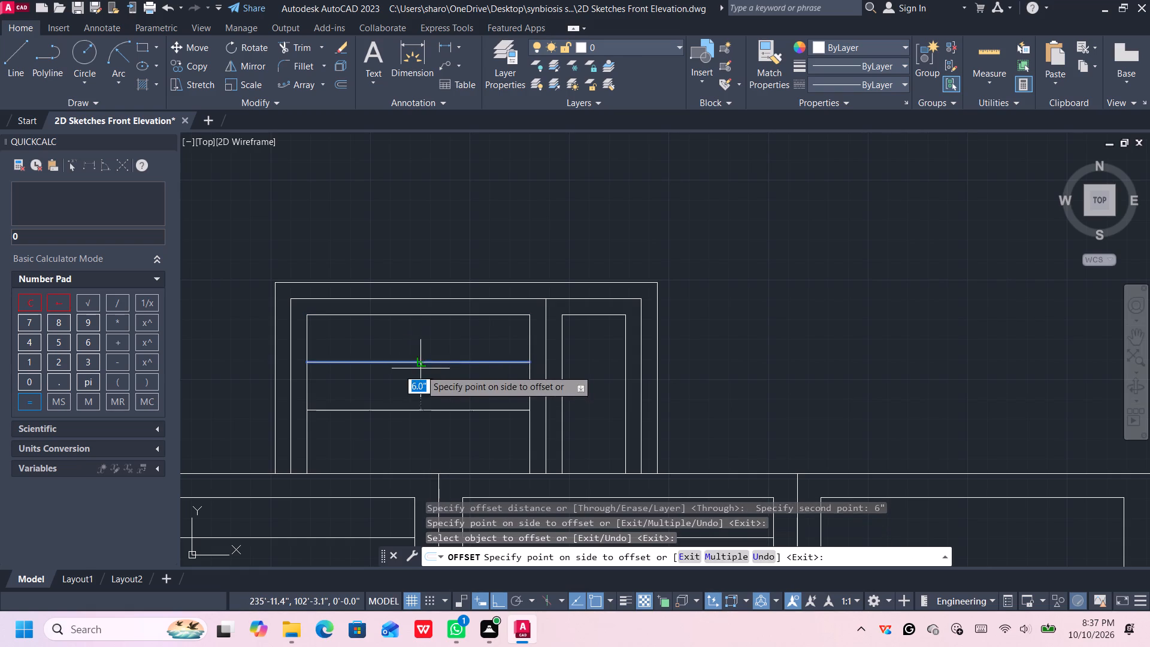
{"action": "left_click", "coordinate": [423, 392]}
{"action": "left_click", "coordinate": [423, 410]}
{"action": "left_click", "coordinate": [425, 437]}
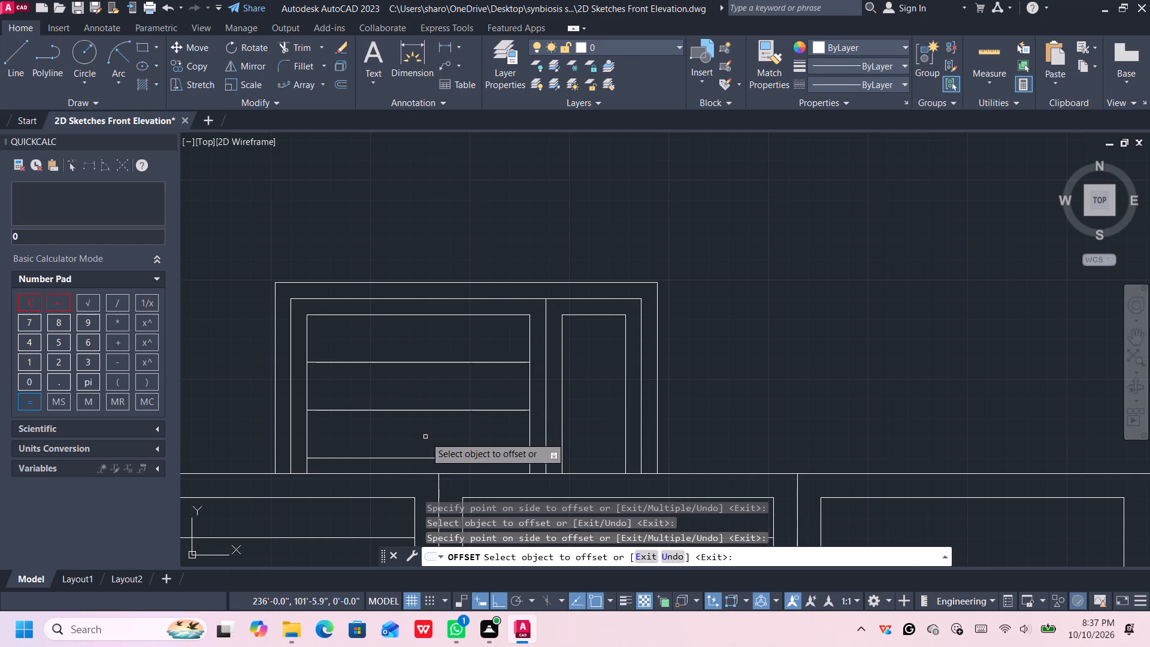
{"action": "key", "text": "Escape"}
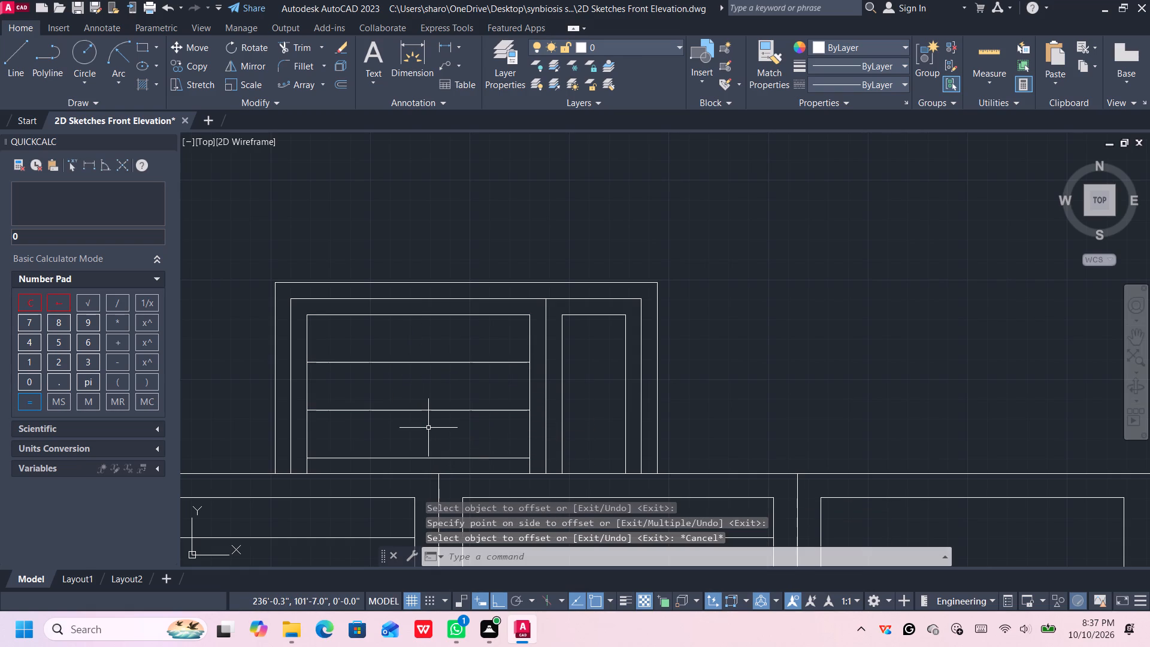
Save the front elevation drawing.
{"action": "scroll", "coordinate": [485, 418], "scroll_direction": "down", "scroll_amount": 5}
{"action": "middle_click_drag", "start_coordinate": [545, 488], "coordinate": [540, 412]}
{"action": "scroll", "coordinate": [545, 486], "scroll_direction": "up", "scroll_amount": 1}
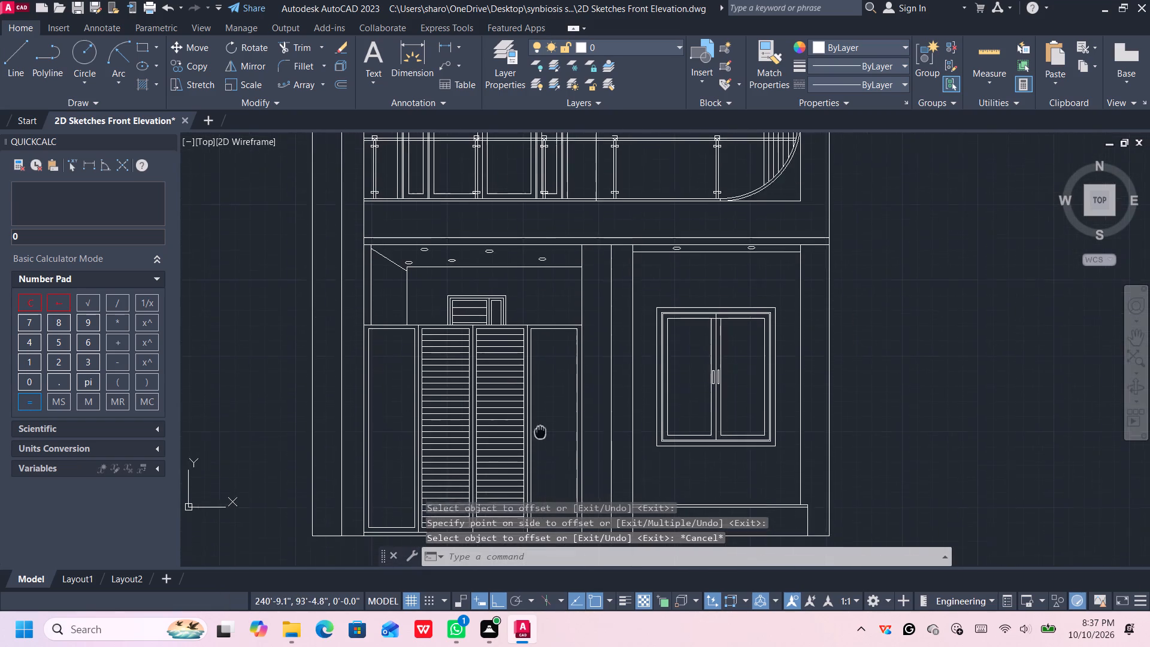
{"action": "middle_click_drag", "start_coordinate": [540, 412], "coordinate": [540, 404]}
{"action": "scroll", "coordinate": [540, 394], "scroll_direction": "down", "scroll_amount": 1}
{"action": "middle_click_drag", "start_coordinate": [554, 353], "coordinate": [551, 376]}
{"action": "scroll", "coordinate": [561, 340], "scroll_direction": "down", "scroll_amount": 1}
{"action": "middle_click_drag", "start_coordinate": [680, 254], "coordinate": [655, 331]}
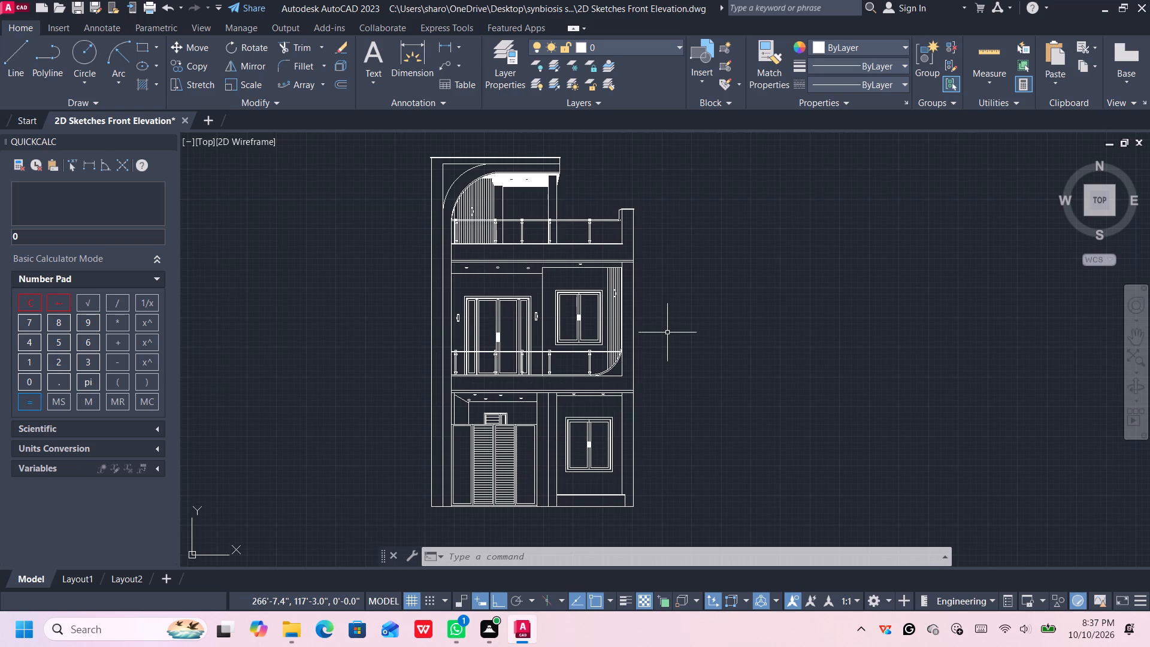
{"action": "key", "text": "ctrl+s"}
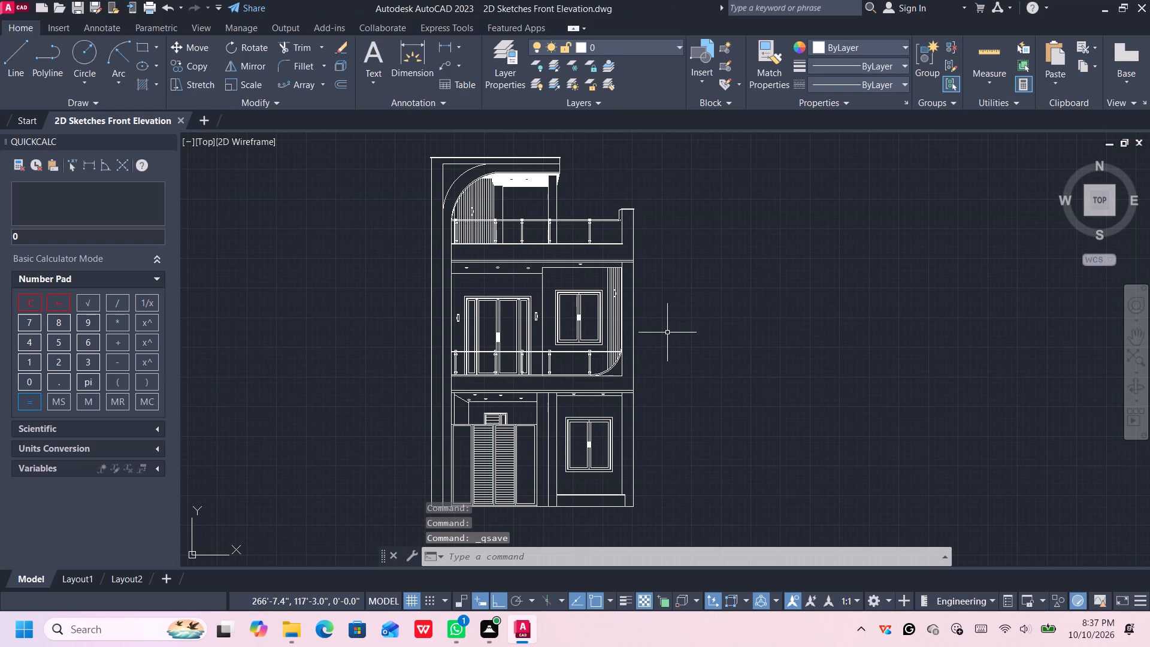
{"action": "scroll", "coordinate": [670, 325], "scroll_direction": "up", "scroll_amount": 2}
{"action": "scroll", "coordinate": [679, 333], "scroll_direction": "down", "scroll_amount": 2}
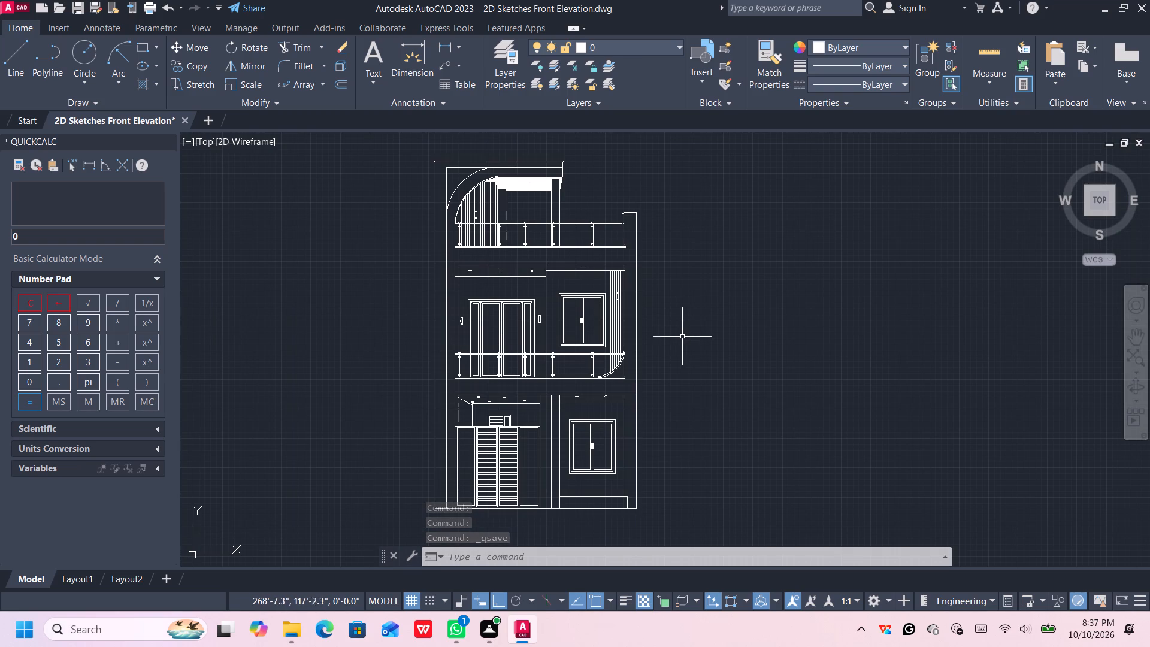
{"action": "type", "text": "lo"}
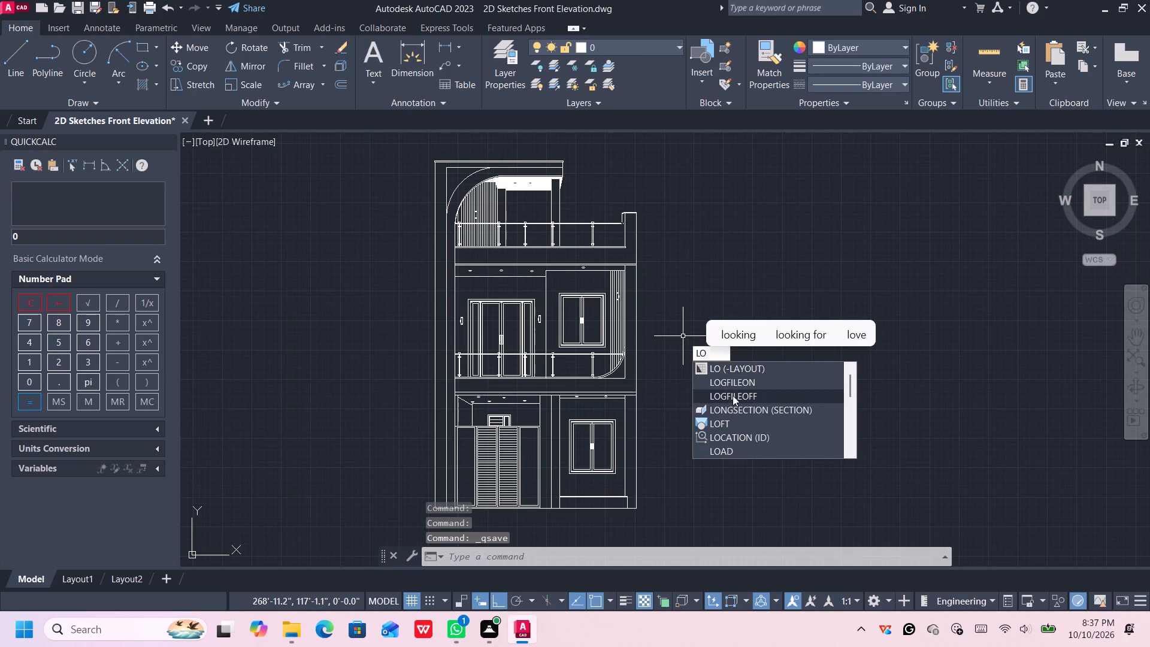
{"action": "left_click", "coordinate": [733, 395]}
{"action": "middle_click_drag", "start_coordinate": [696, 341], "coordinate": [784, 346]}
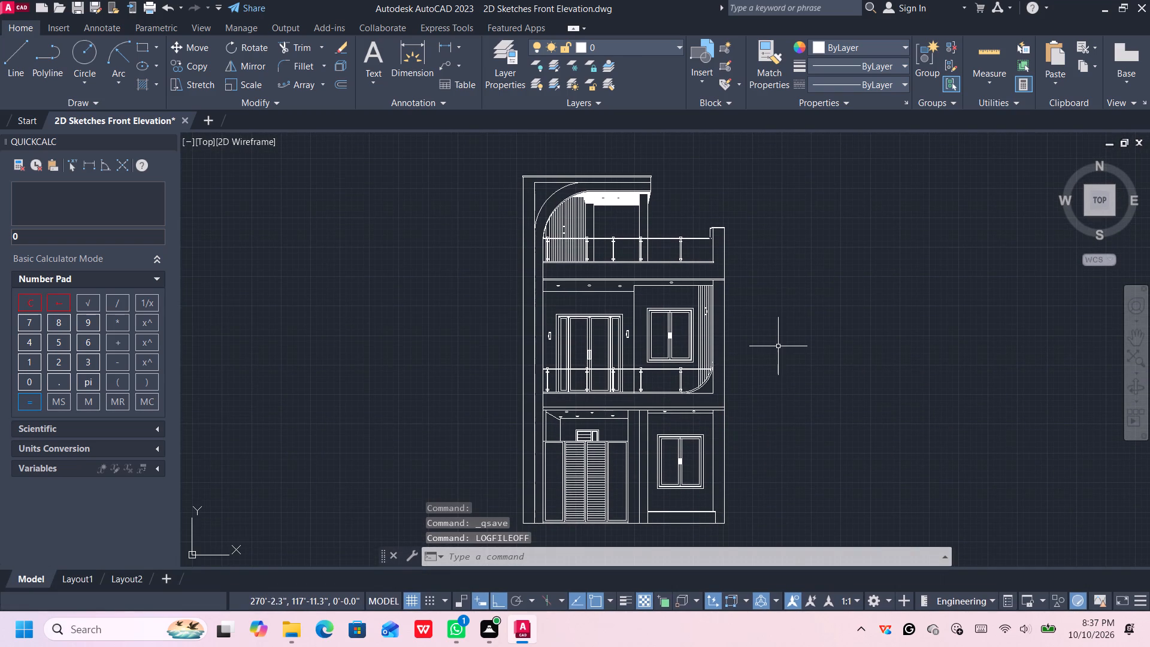
Start a plot of the model with DWG To PDF.pc3 as the plotter.
{"action": "key", "text": "ctrl+p"}
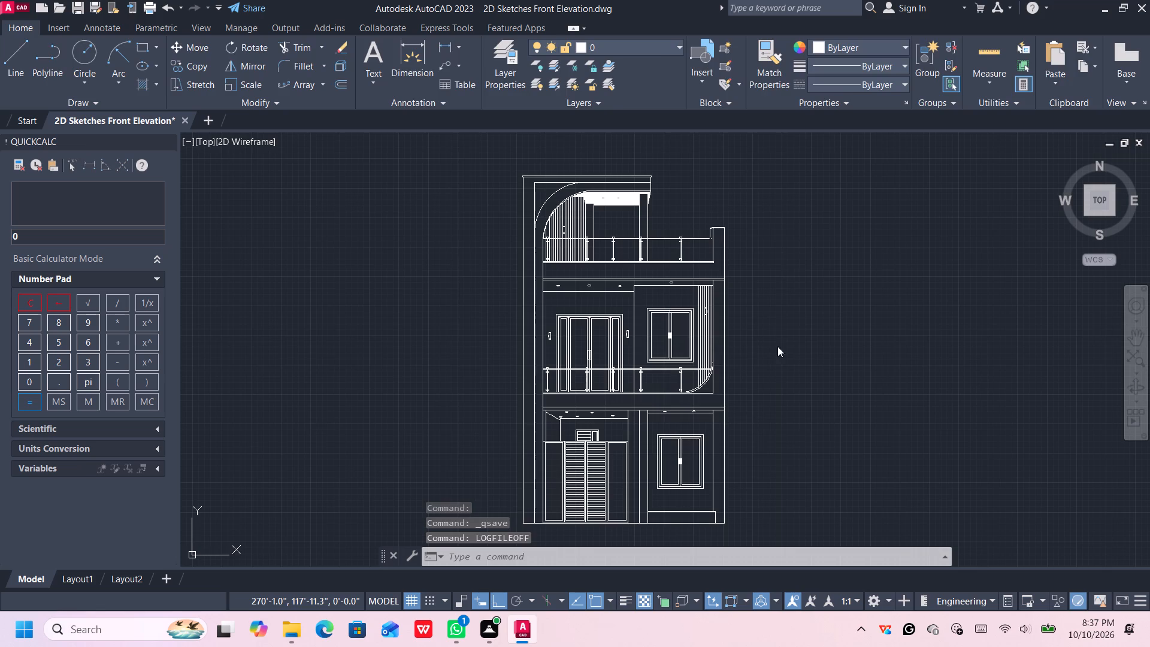
{"action": "left_click", "coordinate": [442, 202]}
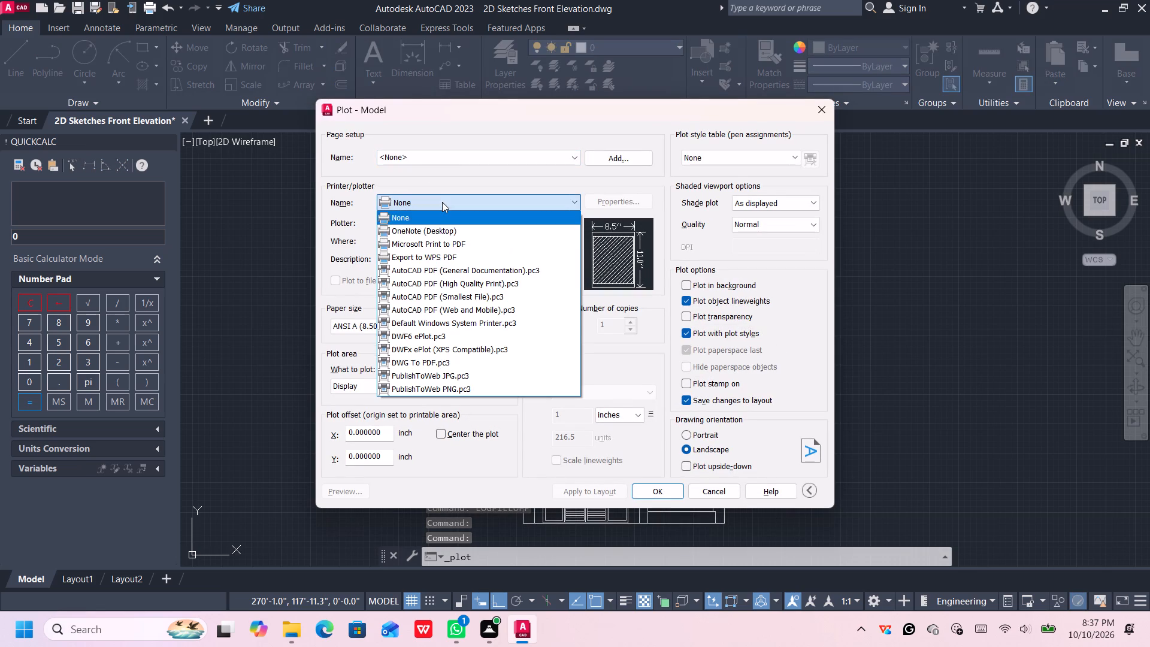
{"action": "left_click", "coordinate": [444, 360]}
Set the plot's paper size to ISO A4 (210.00 x 297.00 MM) in portrait orientation and center the plot.
{"action": "left_click", "coordinate": [455, 328]}
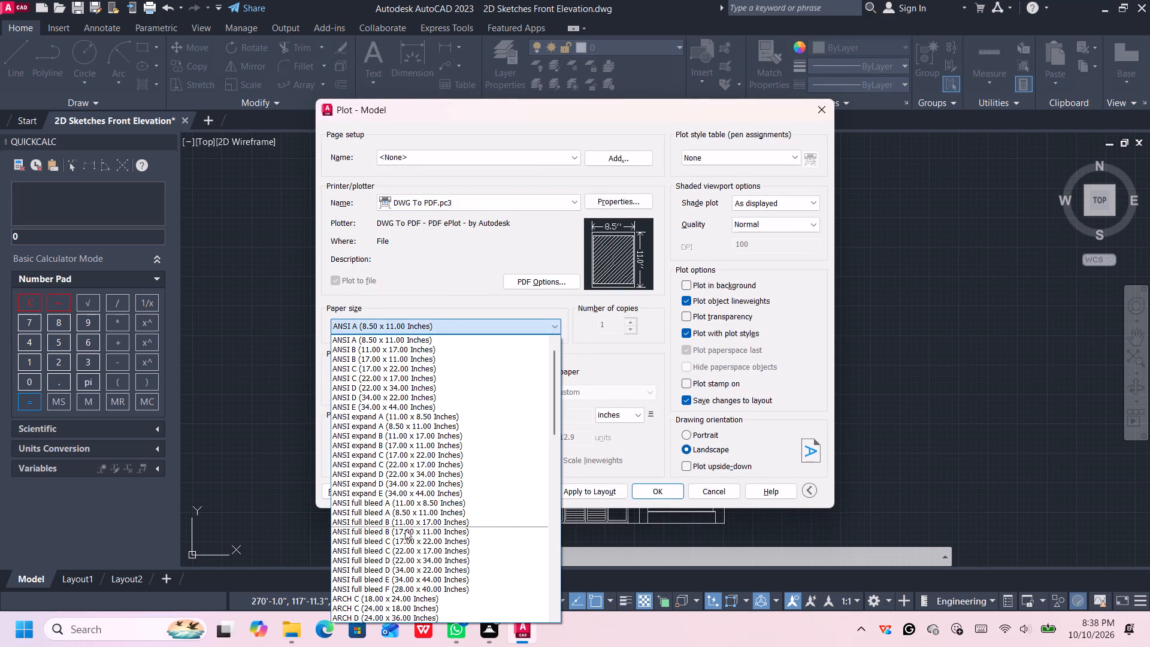
{"action": "scroll", "coordinate": [403, 527], "scroll_direction": "down", "scroll_amount": 19}
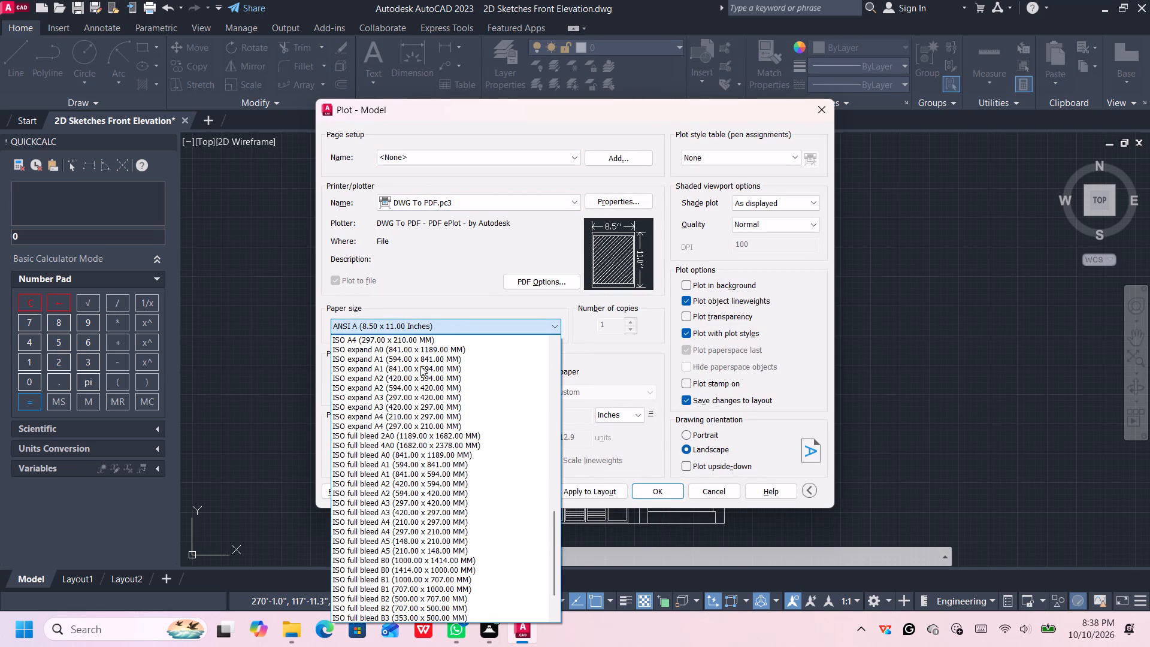
{"action": "scroll", "coordinate": [422, 372], "scroll_direction": "up", "scroll_amount": 2}
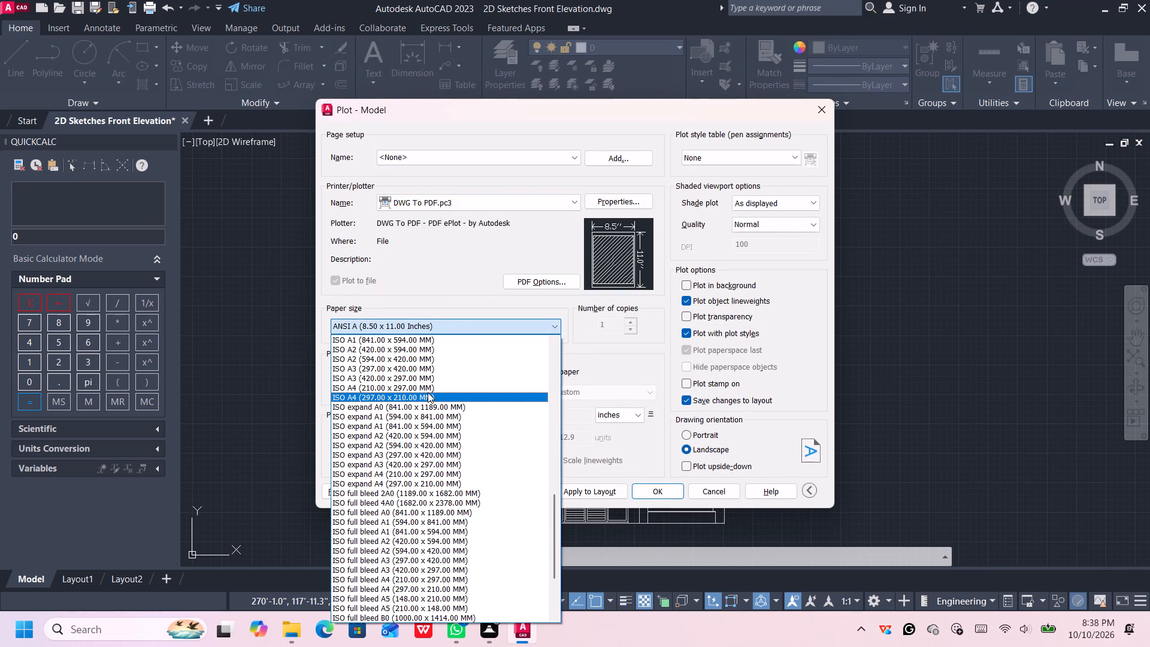
{"action": "left_click", "coordinate": [429, 385]}
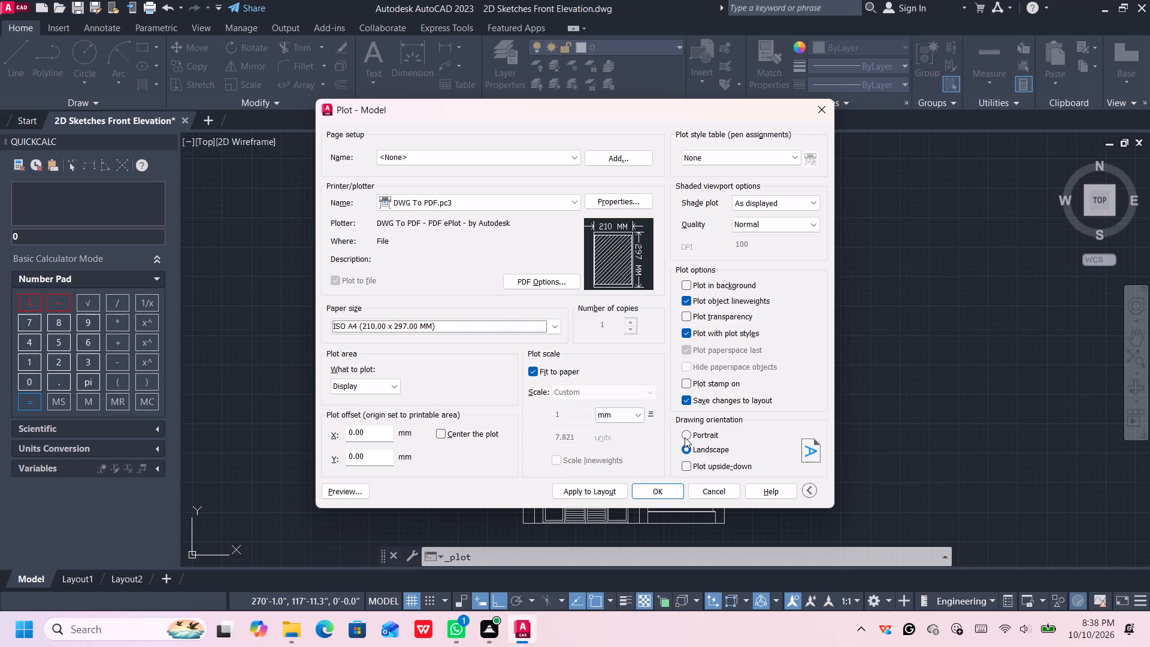
{"action": "left_click", "coordinate": [687, 434]}
{"action": "left_click", "coordinate": [441, 431]}
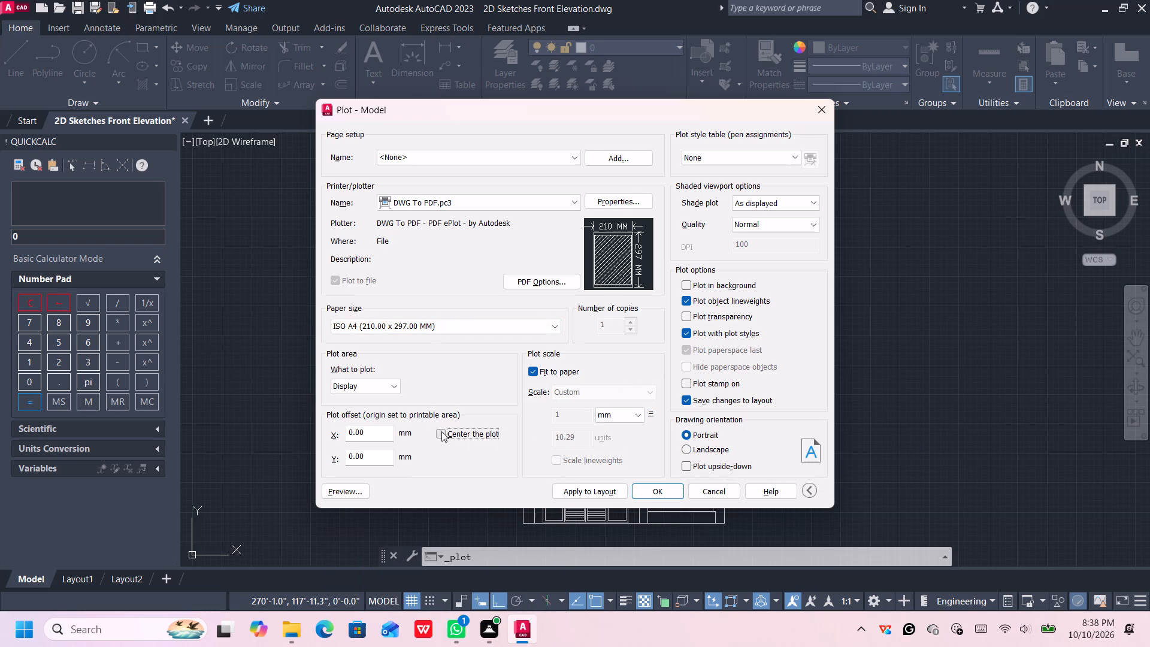
Set the plot area to a window enclosing the whole front elevation with a small margin around it.
{"action": "left_click", "coordinate": [385, 383]}
{"action": "left_click", "coordinate": [378, 427]}
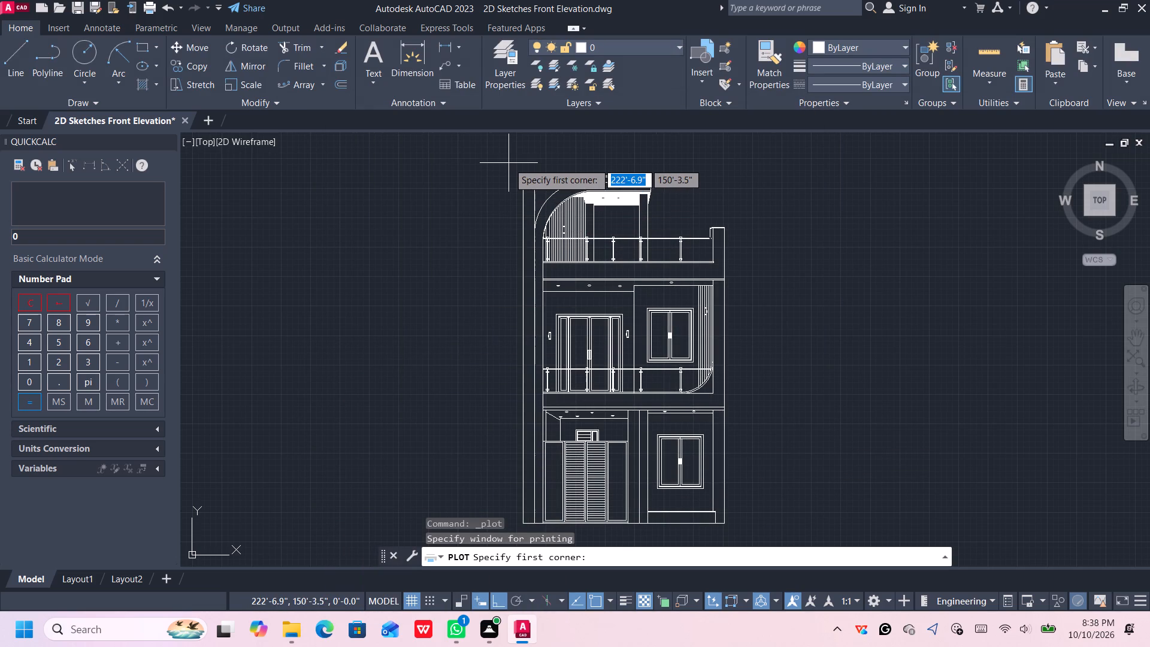
{"action": "left_click", "coordinate": [510, 165]}
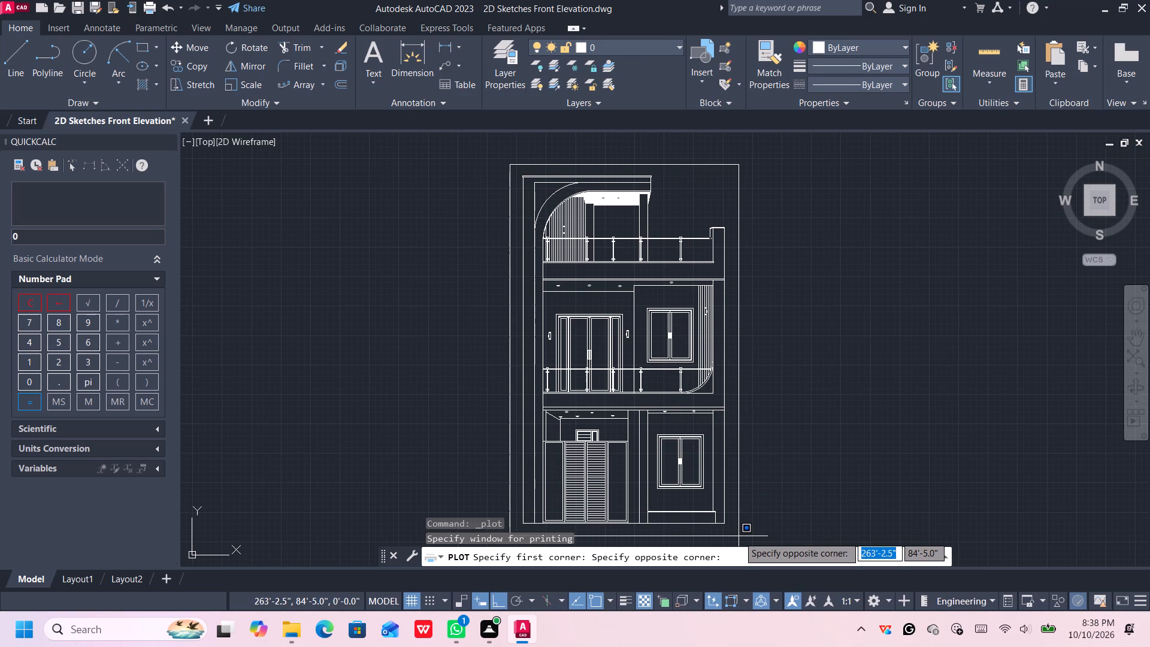
{"action": "left_click", "coordinate": [739, 536]}
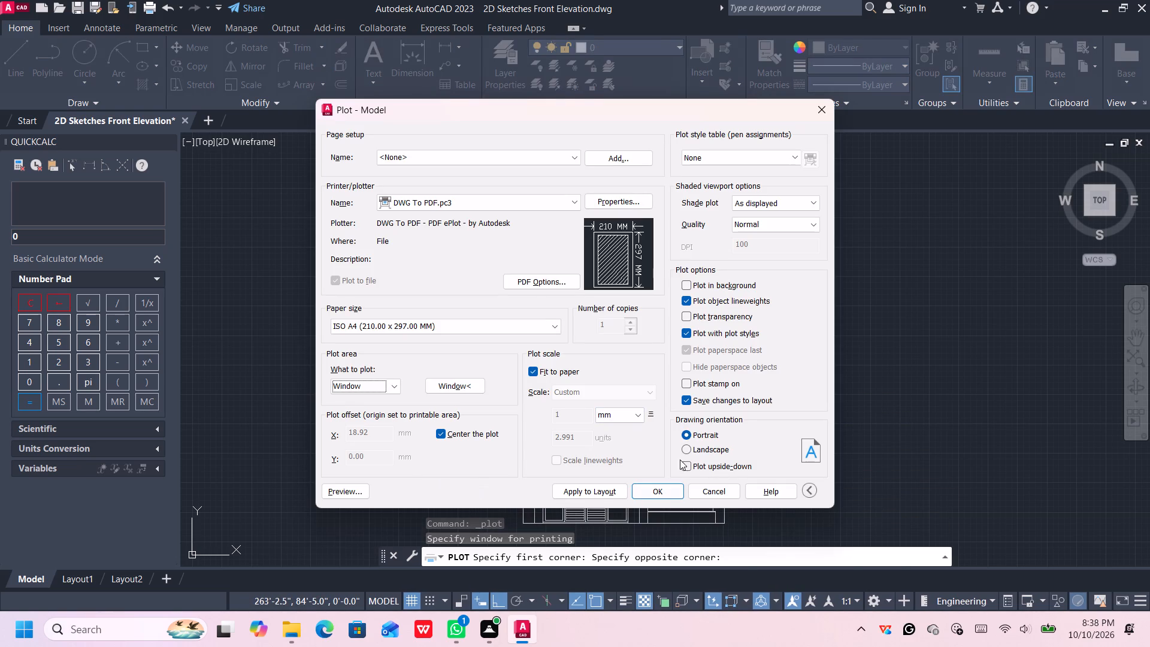
Plot to 2D Sketches Front Elevation-Model.pdf in Desktop > synbiosis solutions > civil dwg 2 > 2D Sketches Front Elevation, and close the resulting PDF.
{"action": "left_click", "coordinate": [648, 488]}
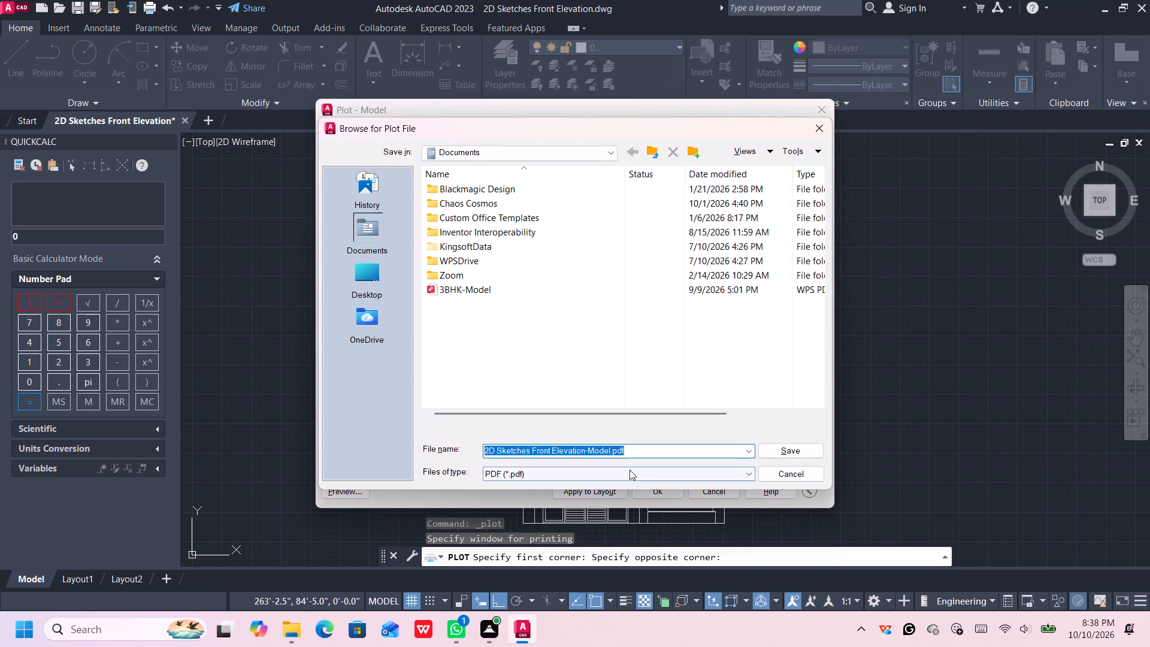
{"action": "double_click", "coordinate": [376, 271]}
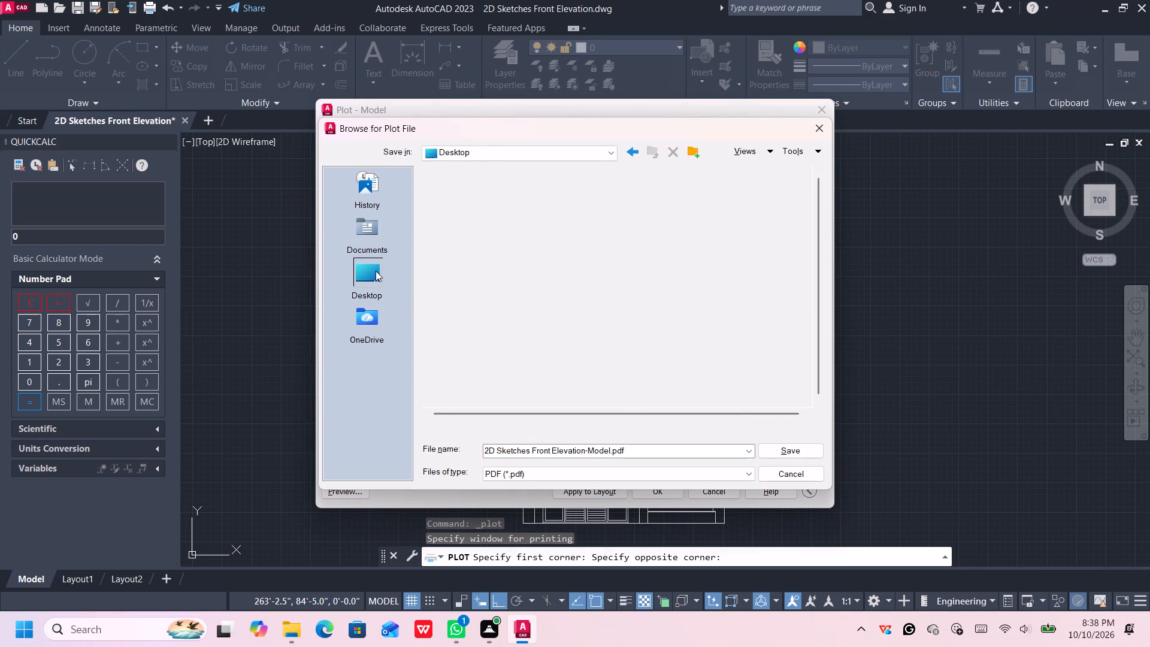
{"action": "scroll", "coordinate": [504, 354], "scroll_direction": "down", "scroll_amount": 7}
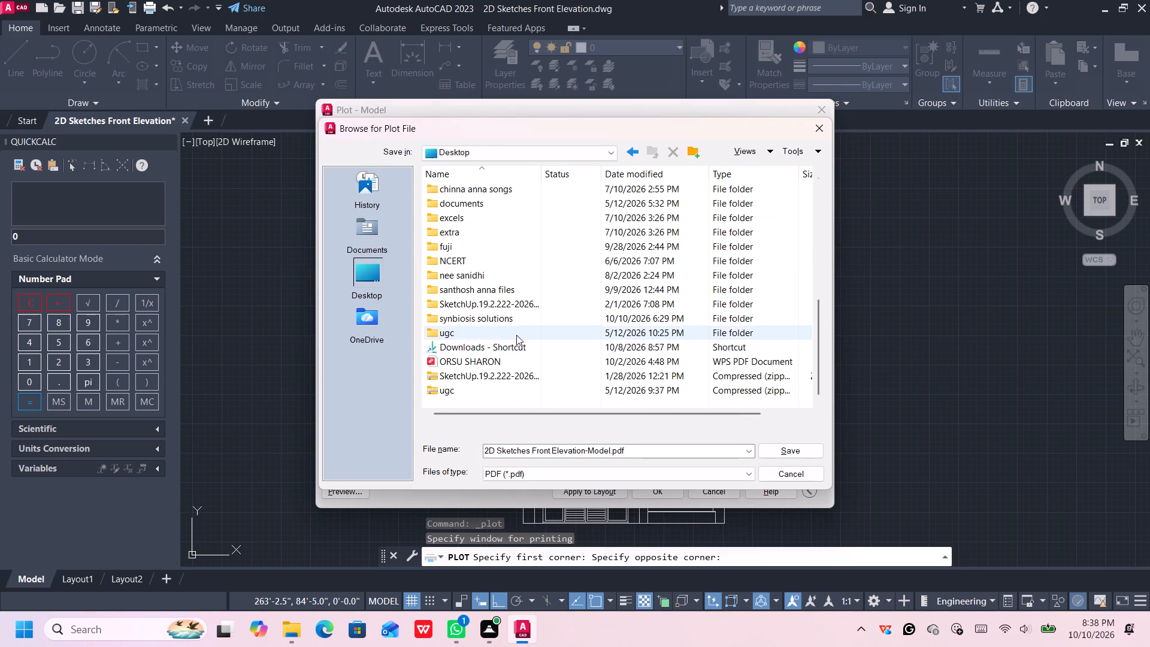
{"action": "double_click", "coordinate": [528, 319]}
{"action": "left_click", "coordinate": [536, 315]}
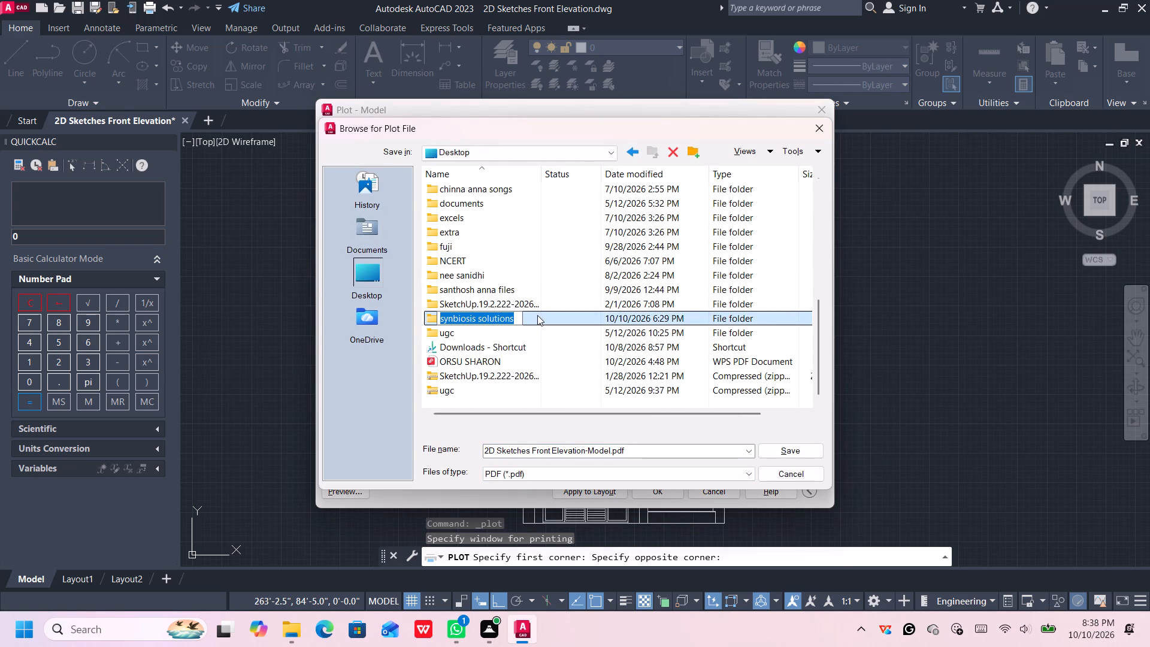
{"action": "left_click", "coordinate": [537, 315]}
{"action": "double_click", "coordinate": [543, 318]}
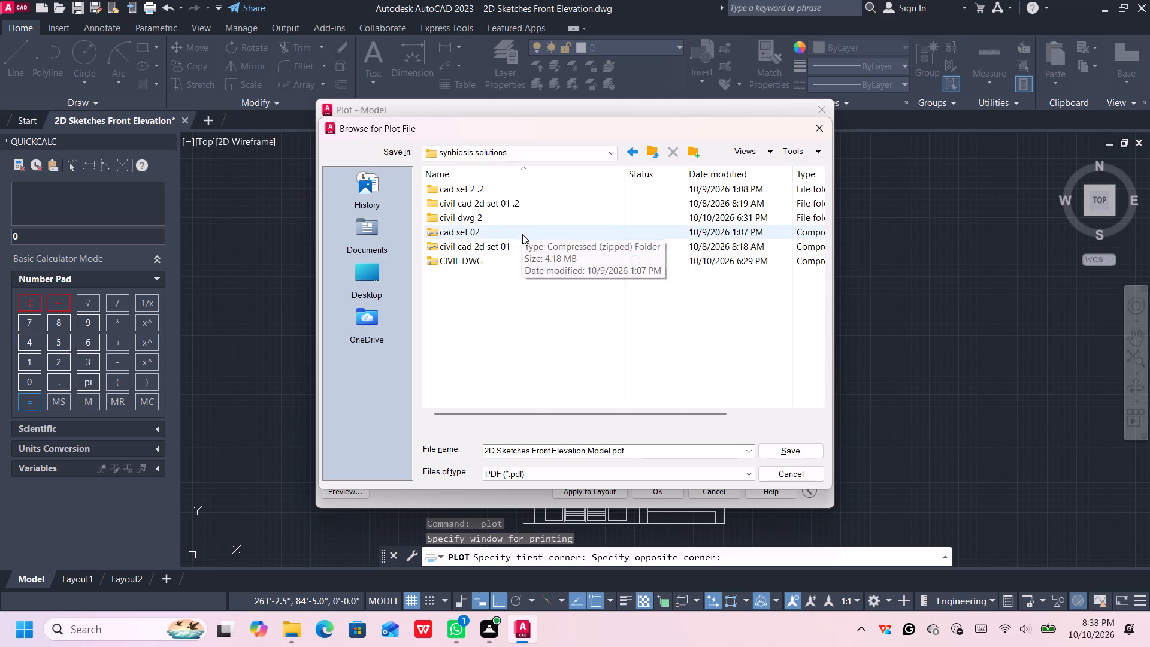
{"action": "double_click", "coordinate": [525, 217]}
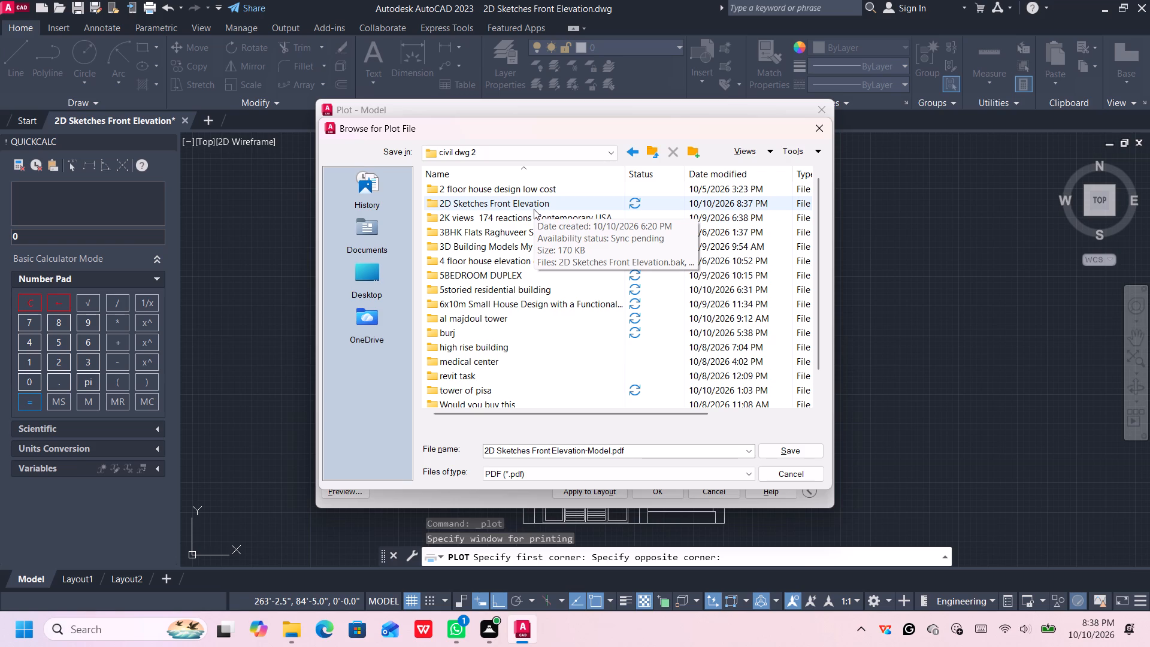
{"action": "double_click", "coordinate": [535, 205]}
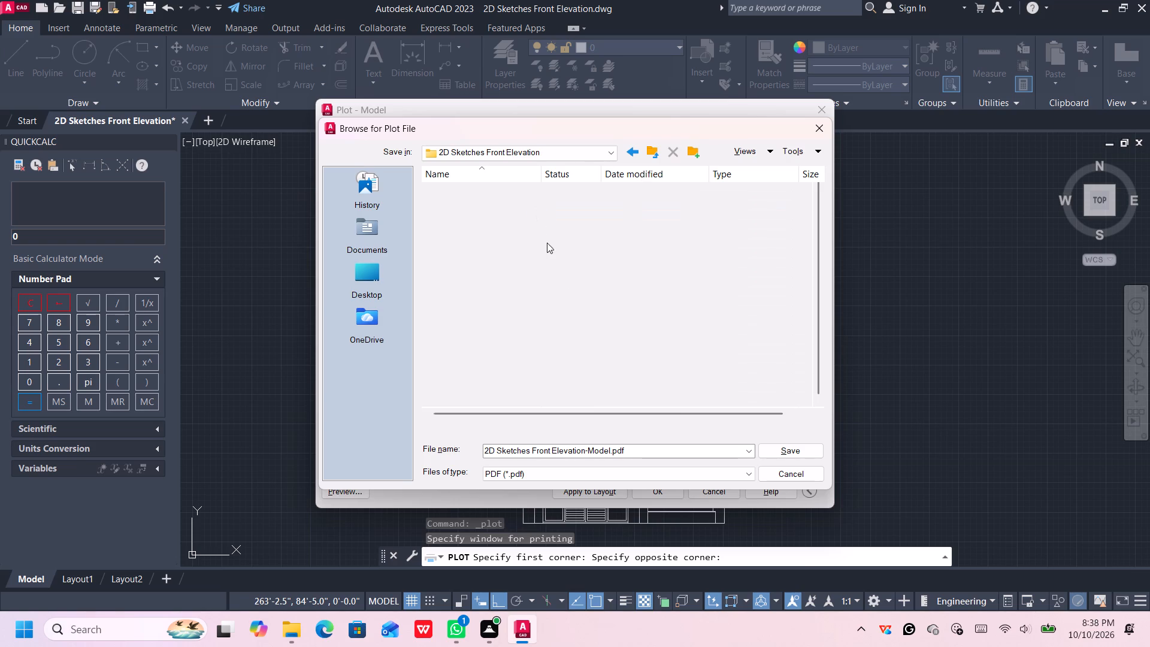
{"action": "left_click", "coordinate": [780, 454]}
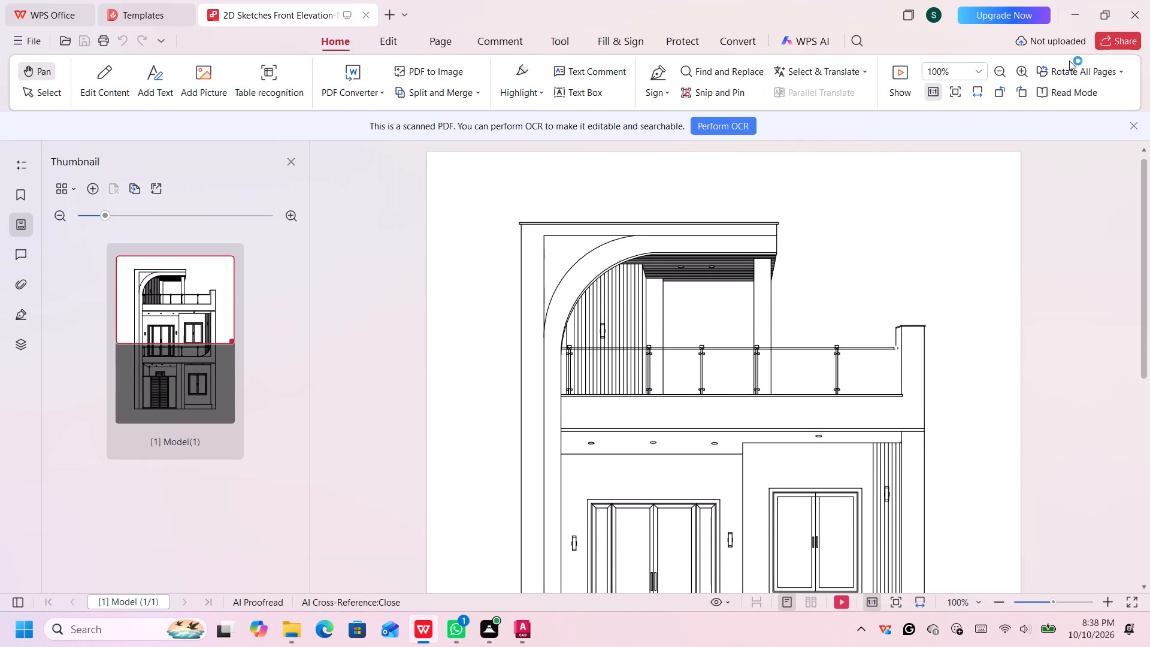
{"action": "left_click", "coordinate": [1133, 13]}
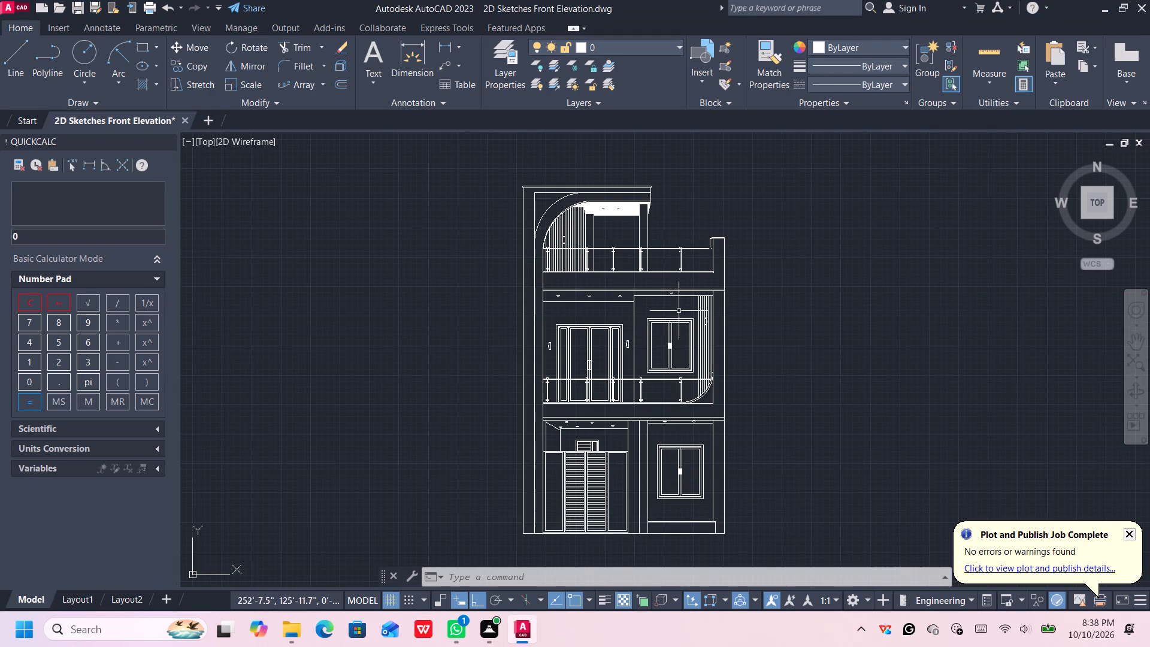